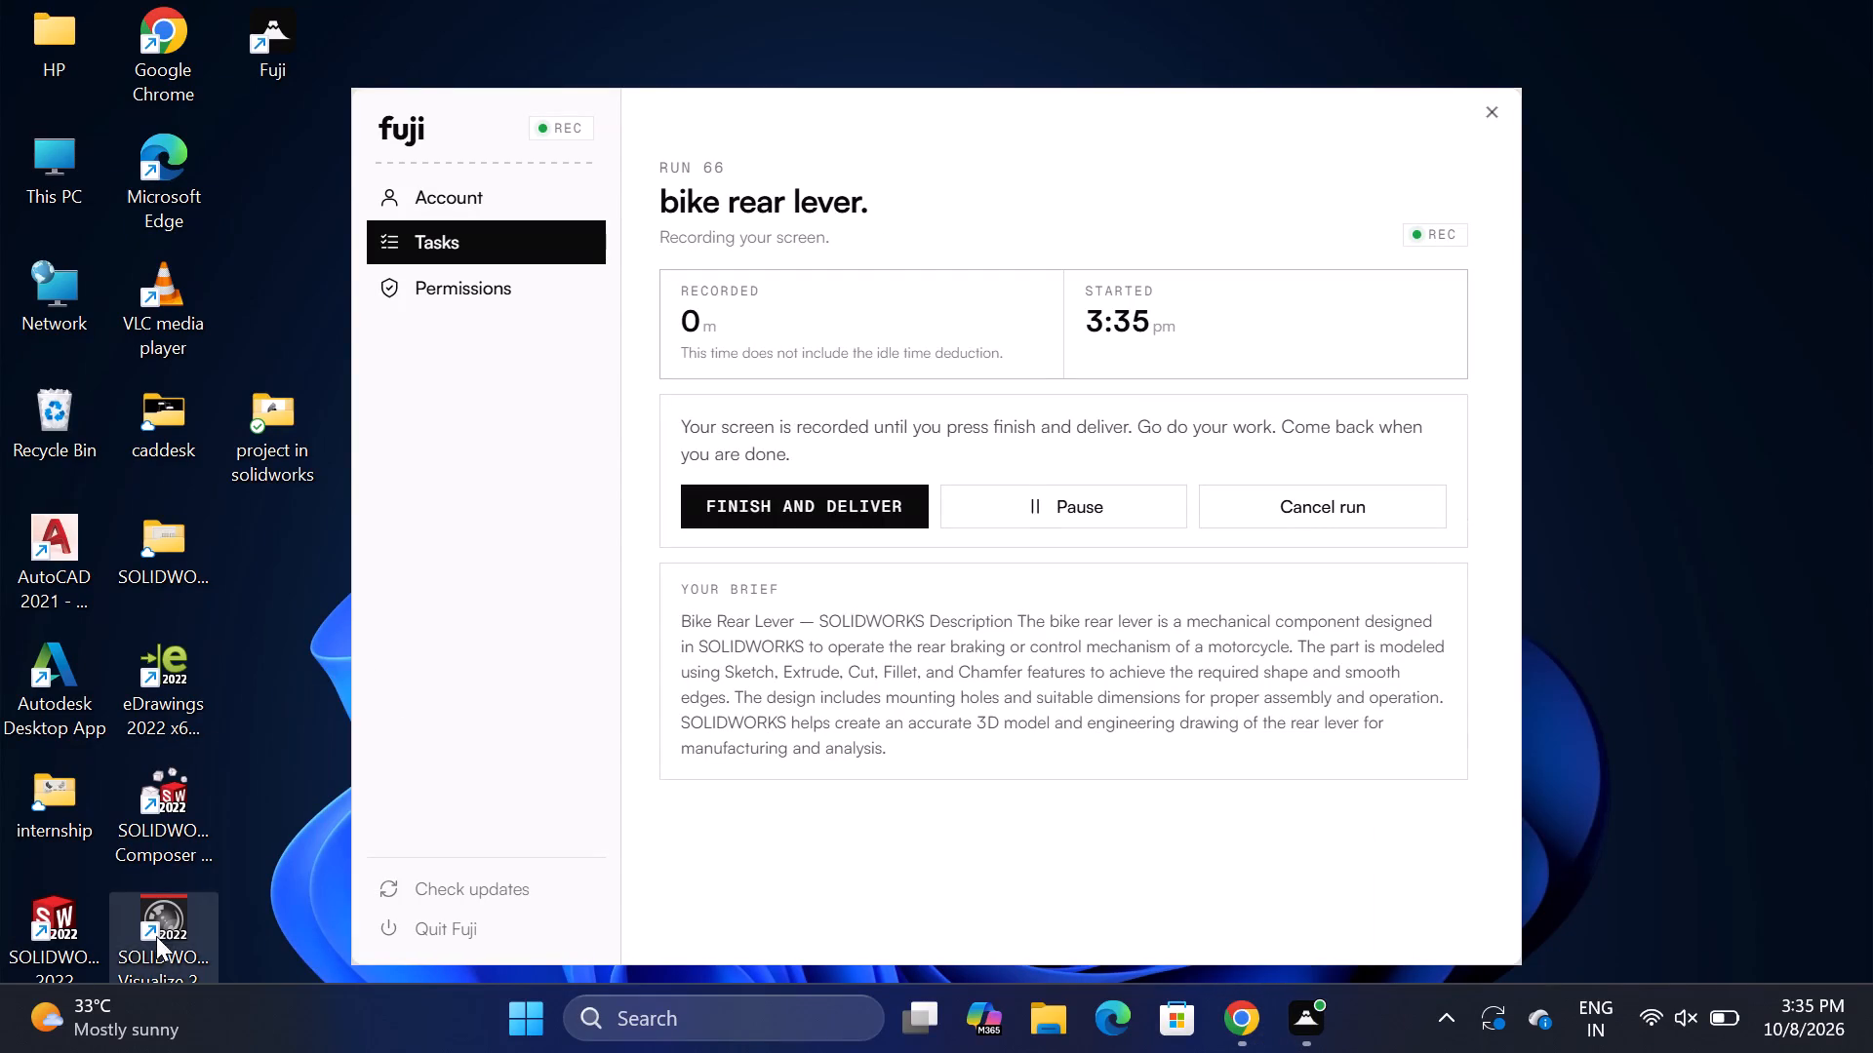
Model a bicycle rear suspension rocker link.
Launch SOLIDWORKS 2022 from the desktop.
double_click(35, 917)
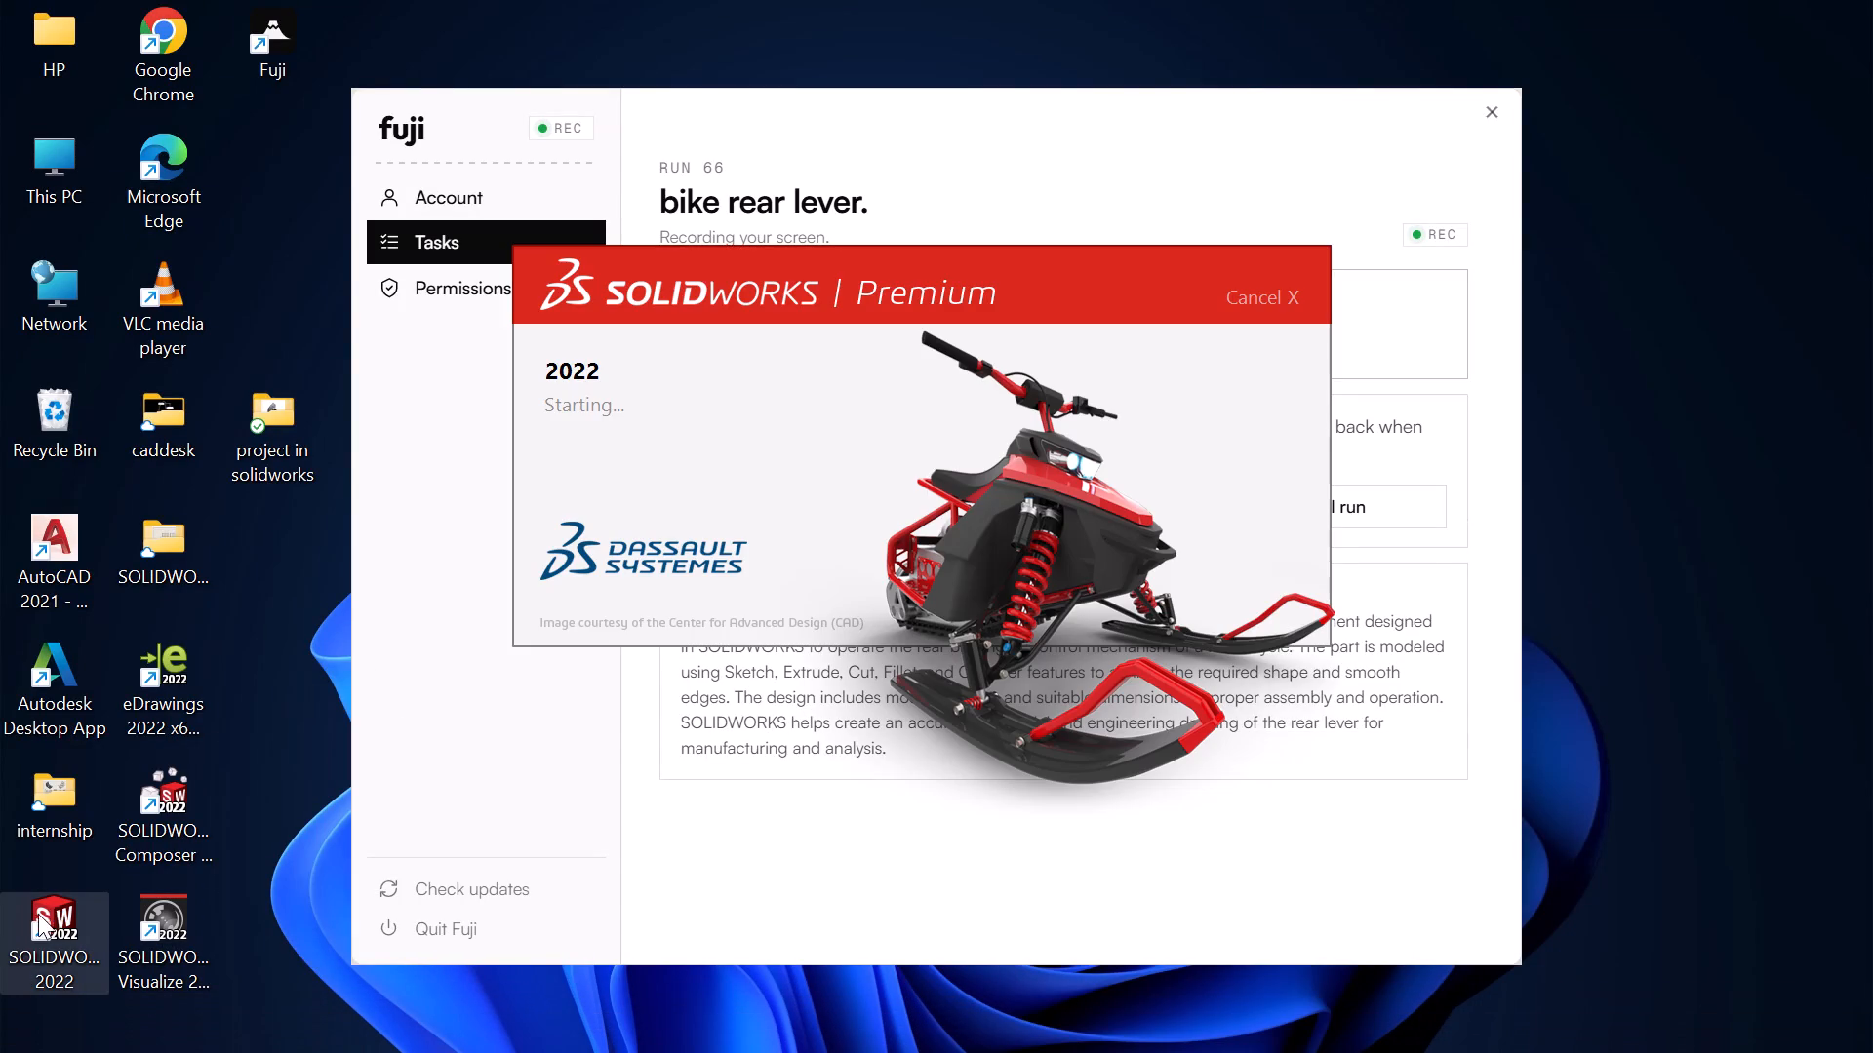
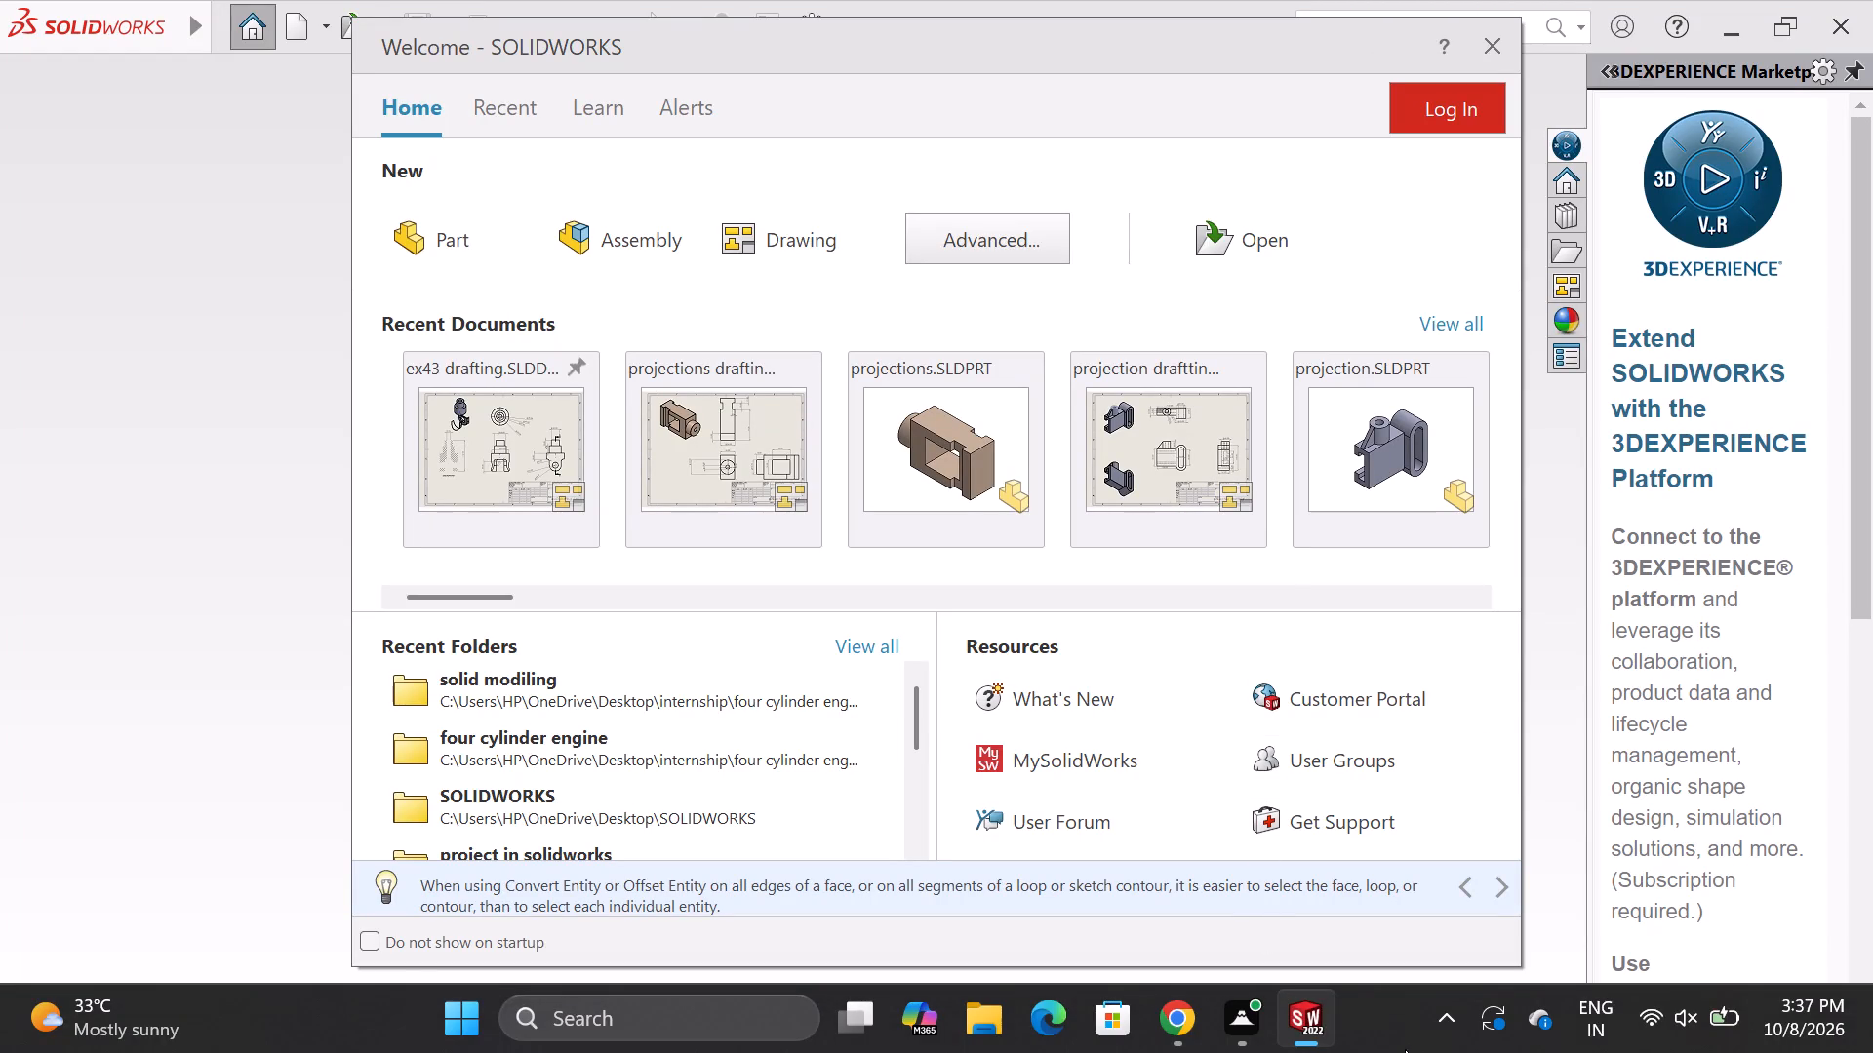
Create a new part and open a sketch on the Front Plane.
click(412, 230)
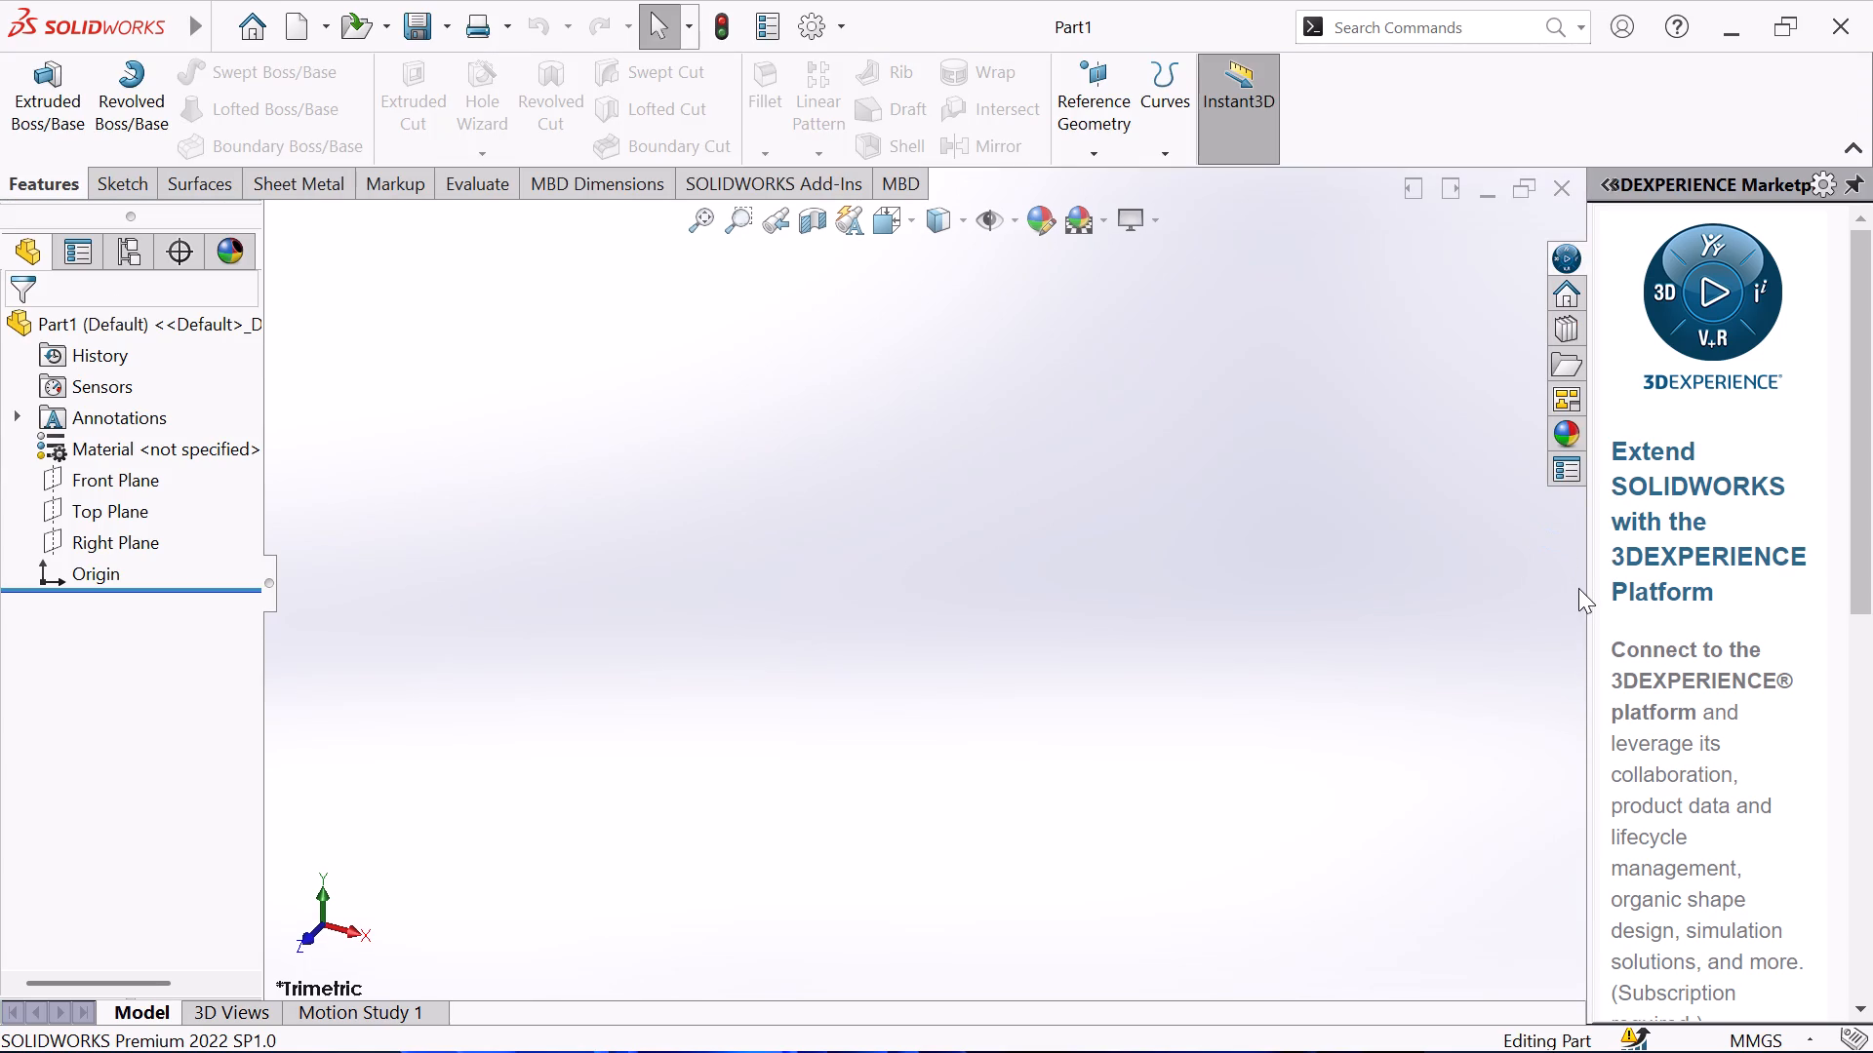
drag(1588, 570, 1872, 595)
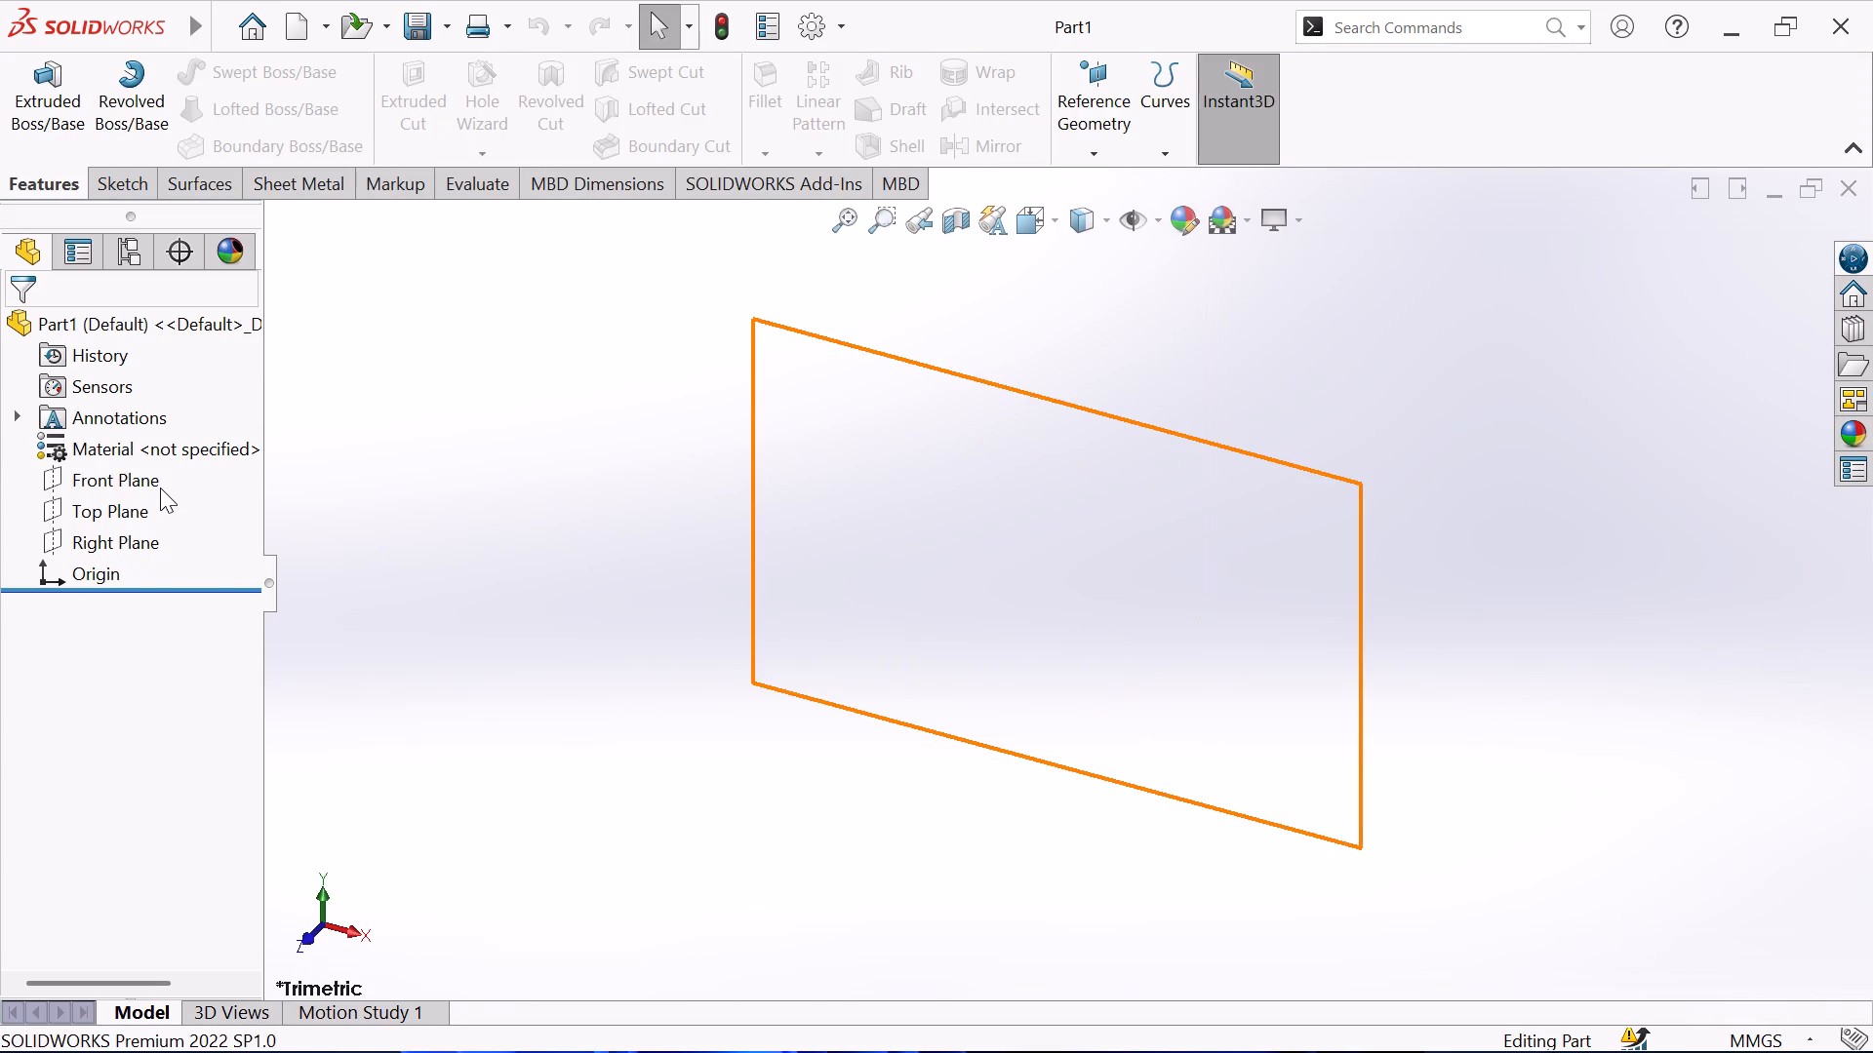
click(160, 487)
click(101, 191)
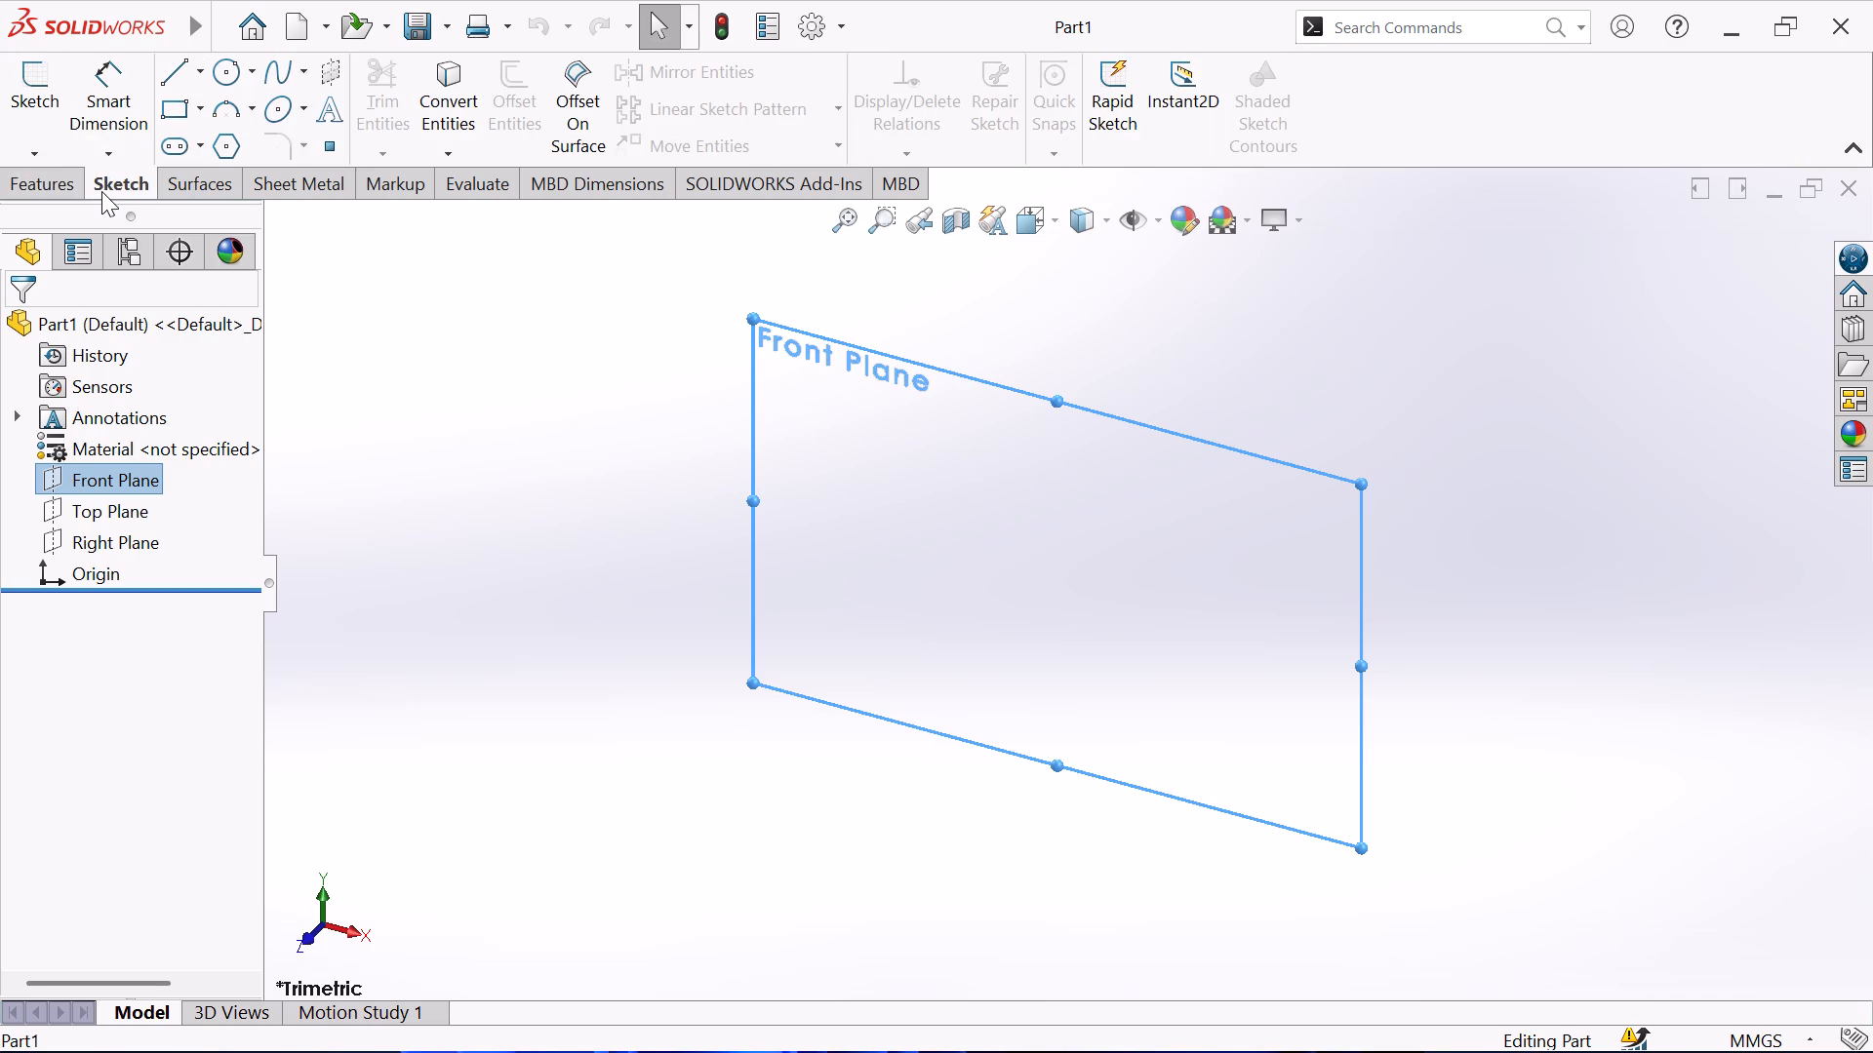
click(1, 113)
click(12, 102)
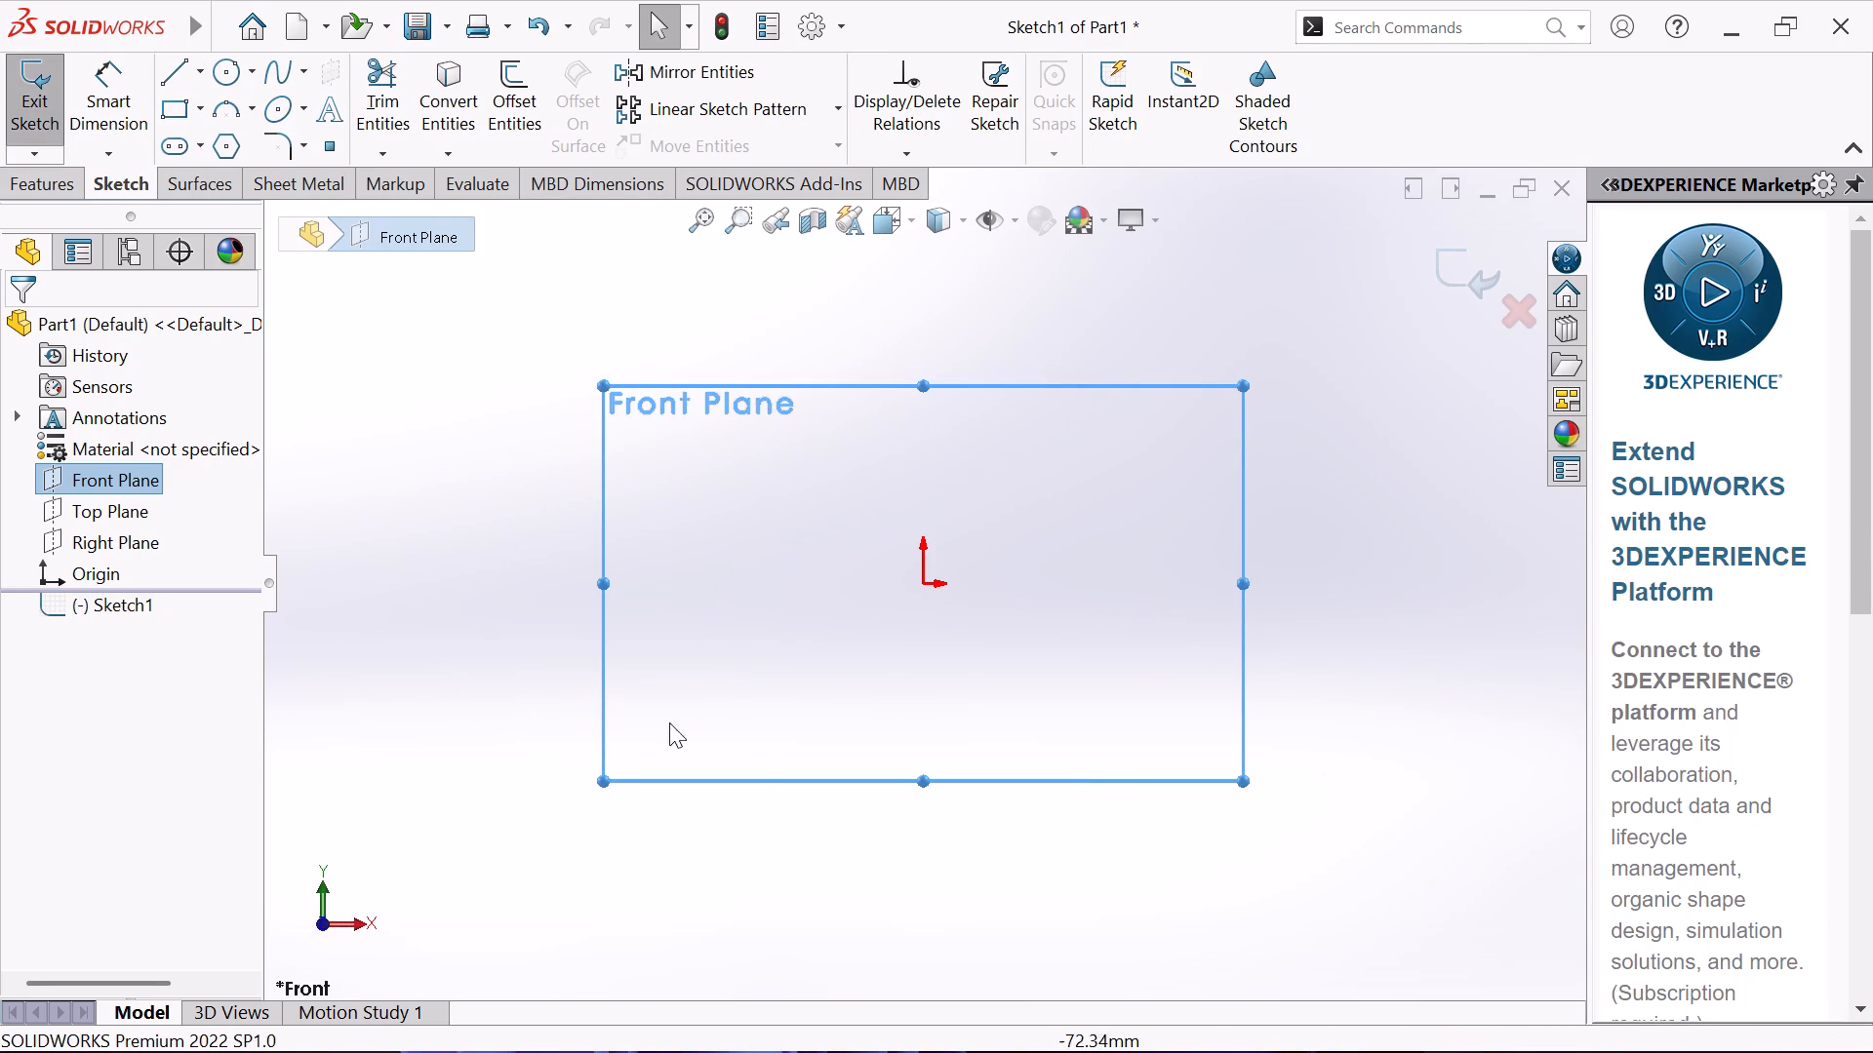
Draw a horizontal centerline through the origin, about 417 mm long and extending to both sides of it.
scroll(617, 559, up, 1)
scroll(547, 557, down, 1)
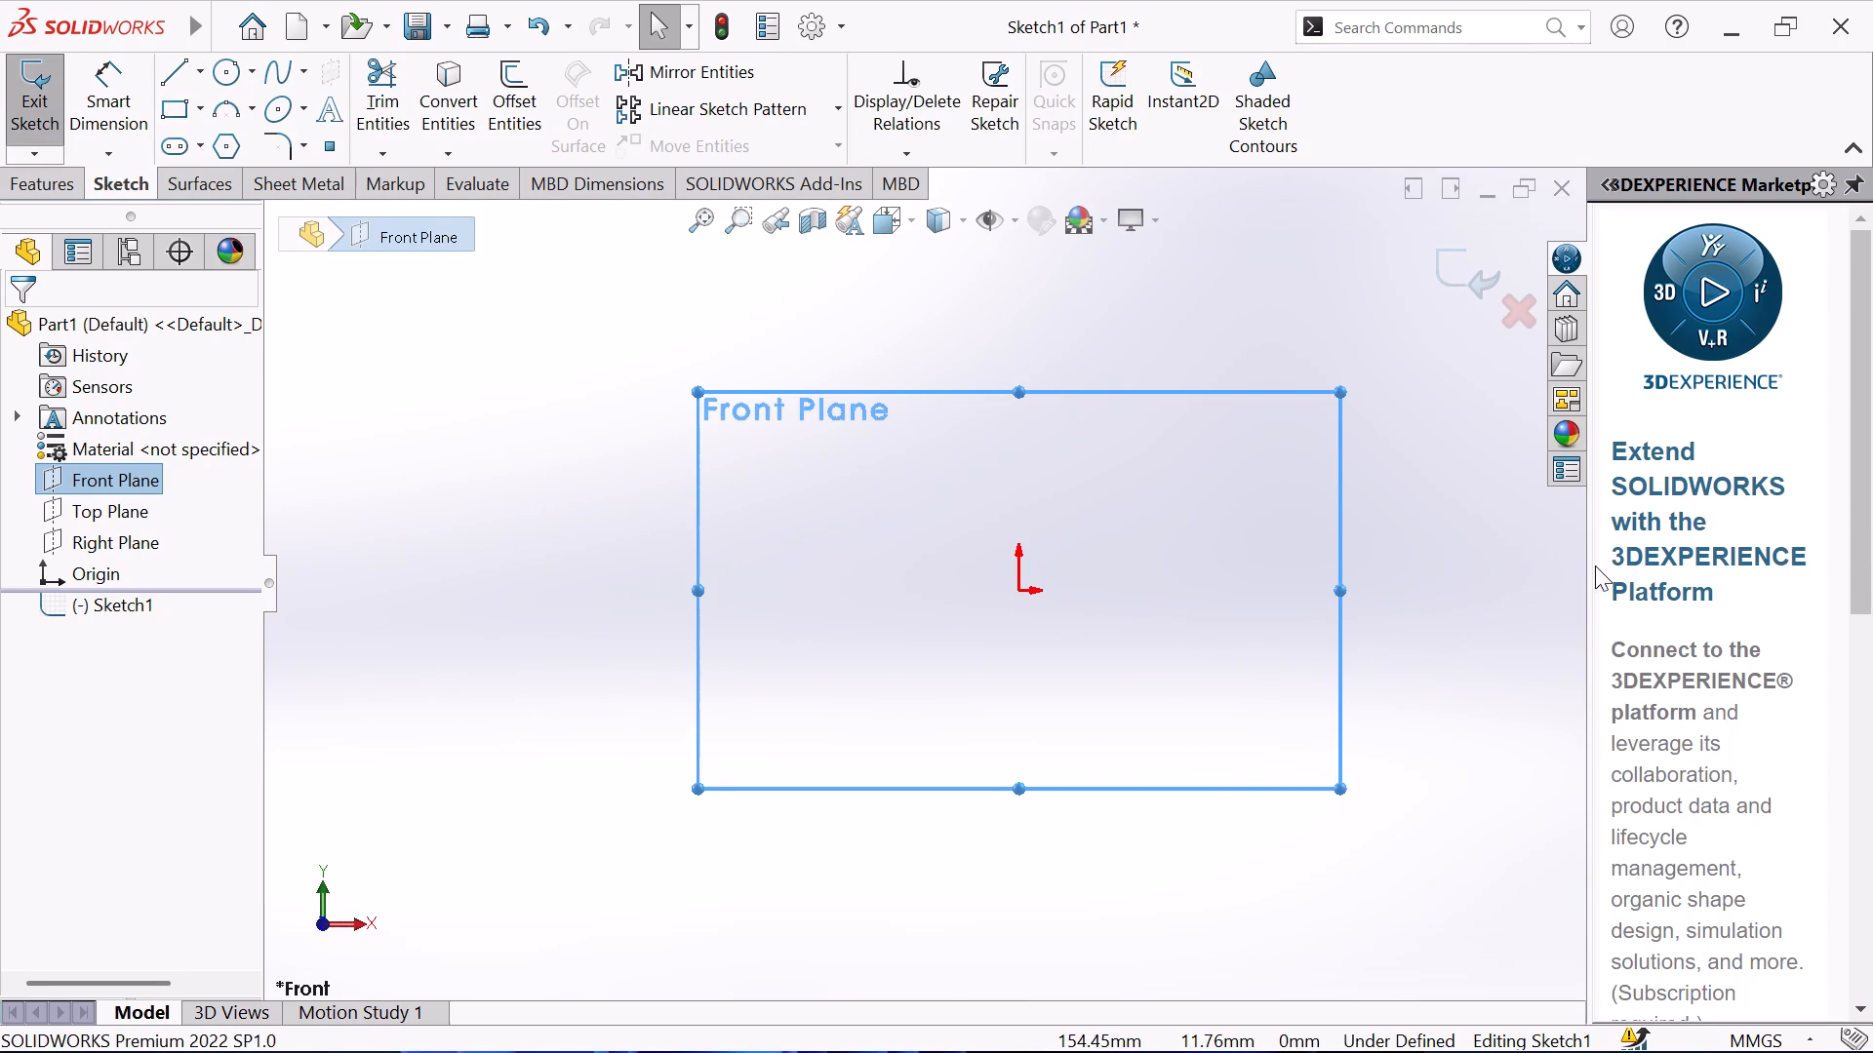
drag(1588, 579, 1872, 634)
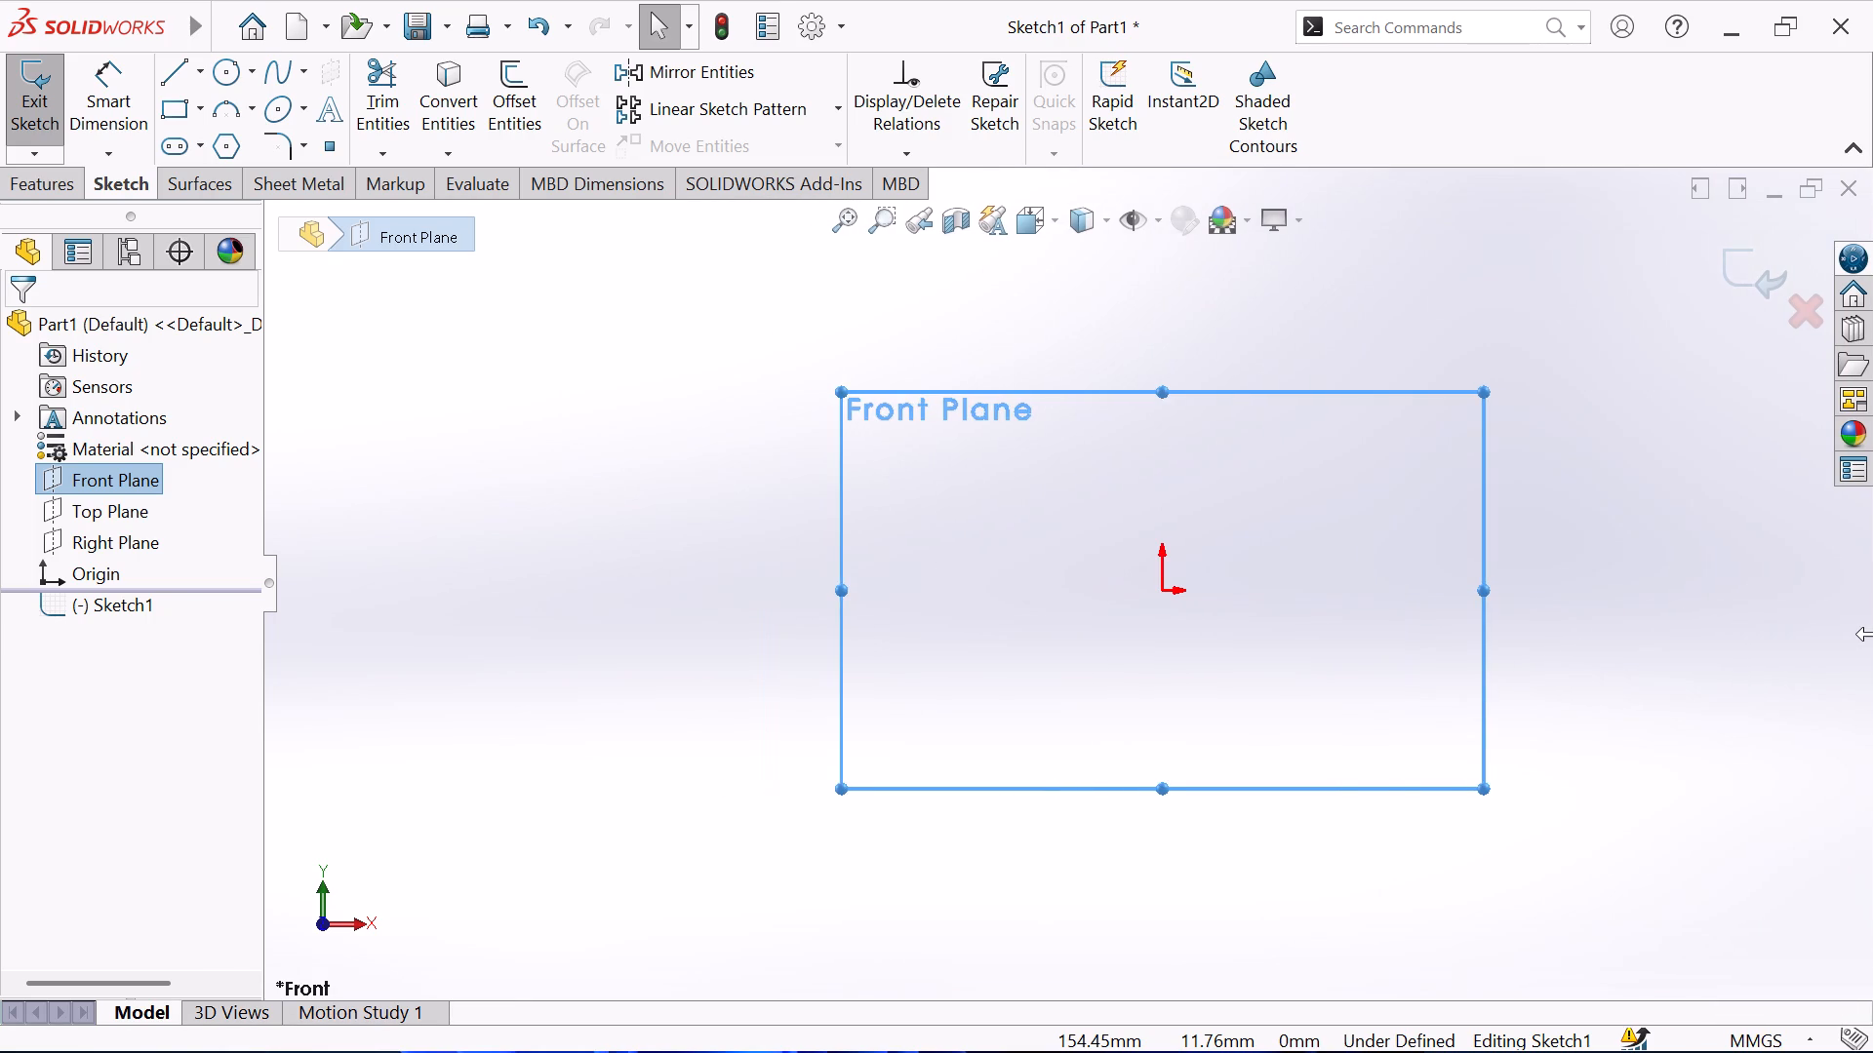
drag(1872, 634, 1872, 638)
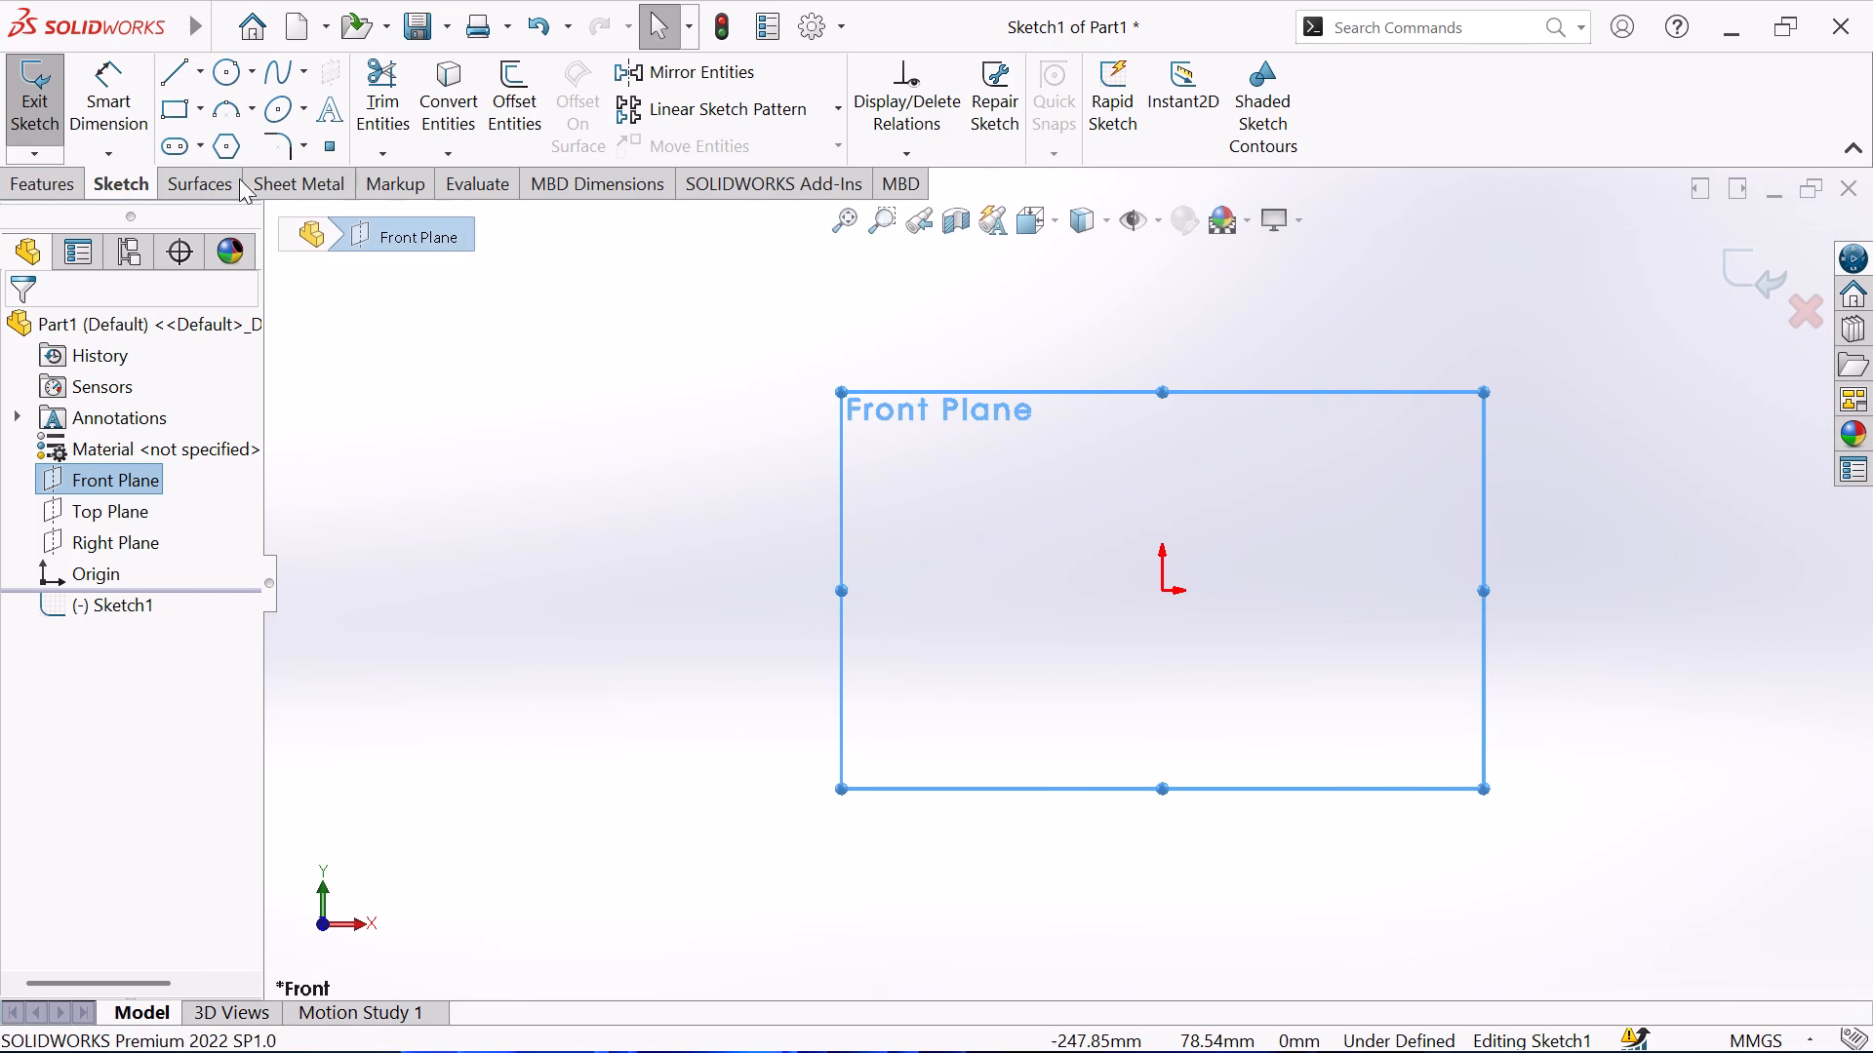
click(201, 77)
click(181, 136)
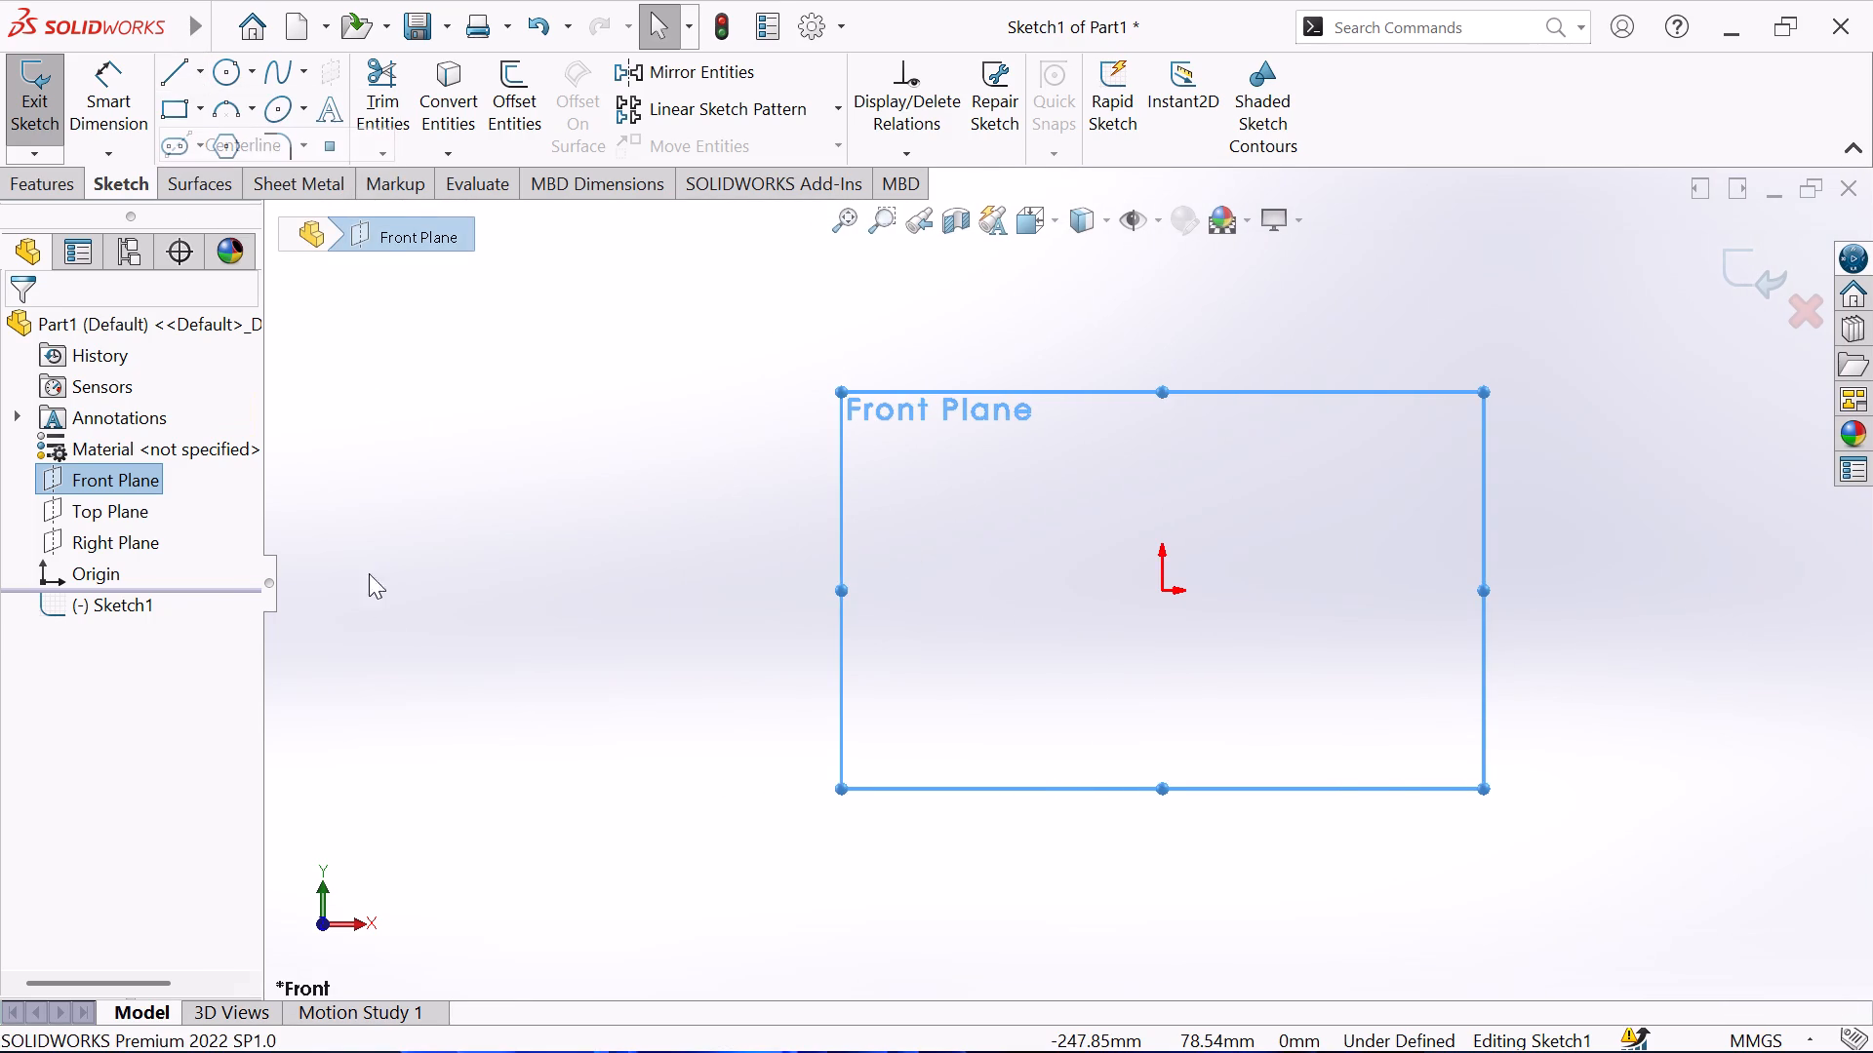
click(335, 592)
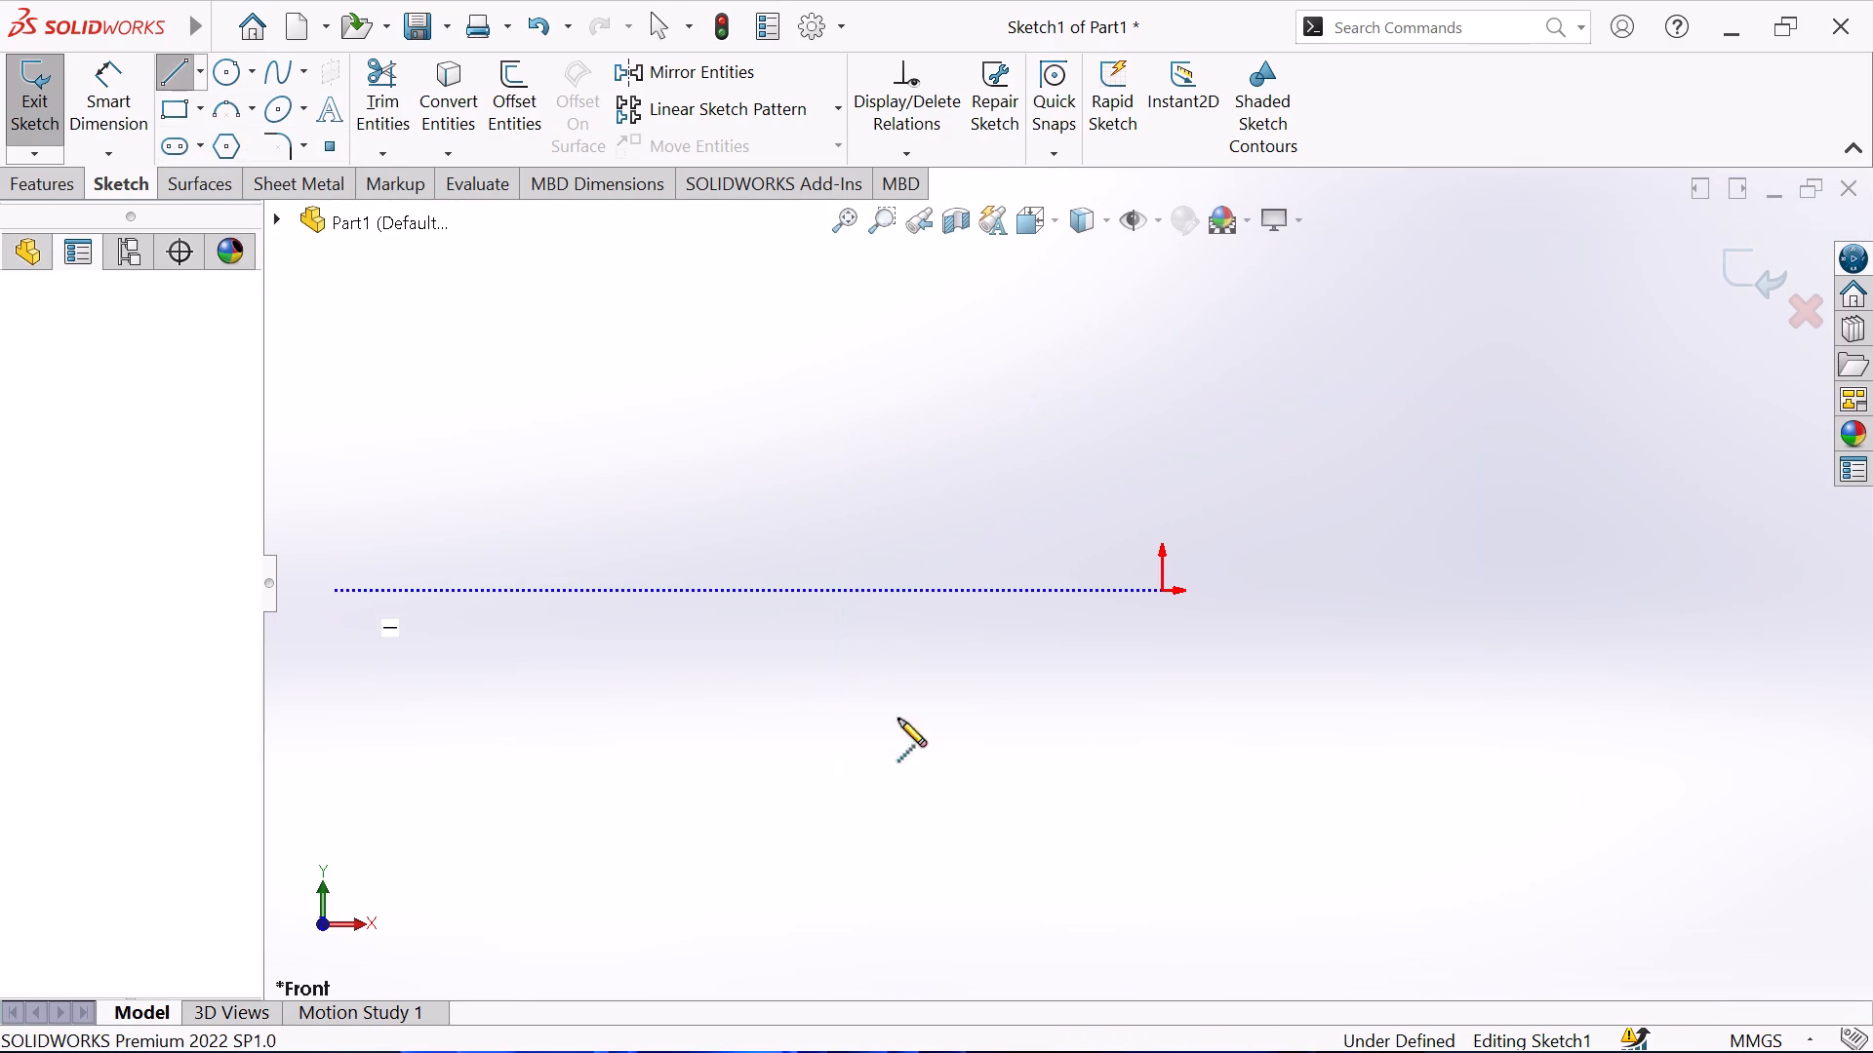
click(1841, 589)
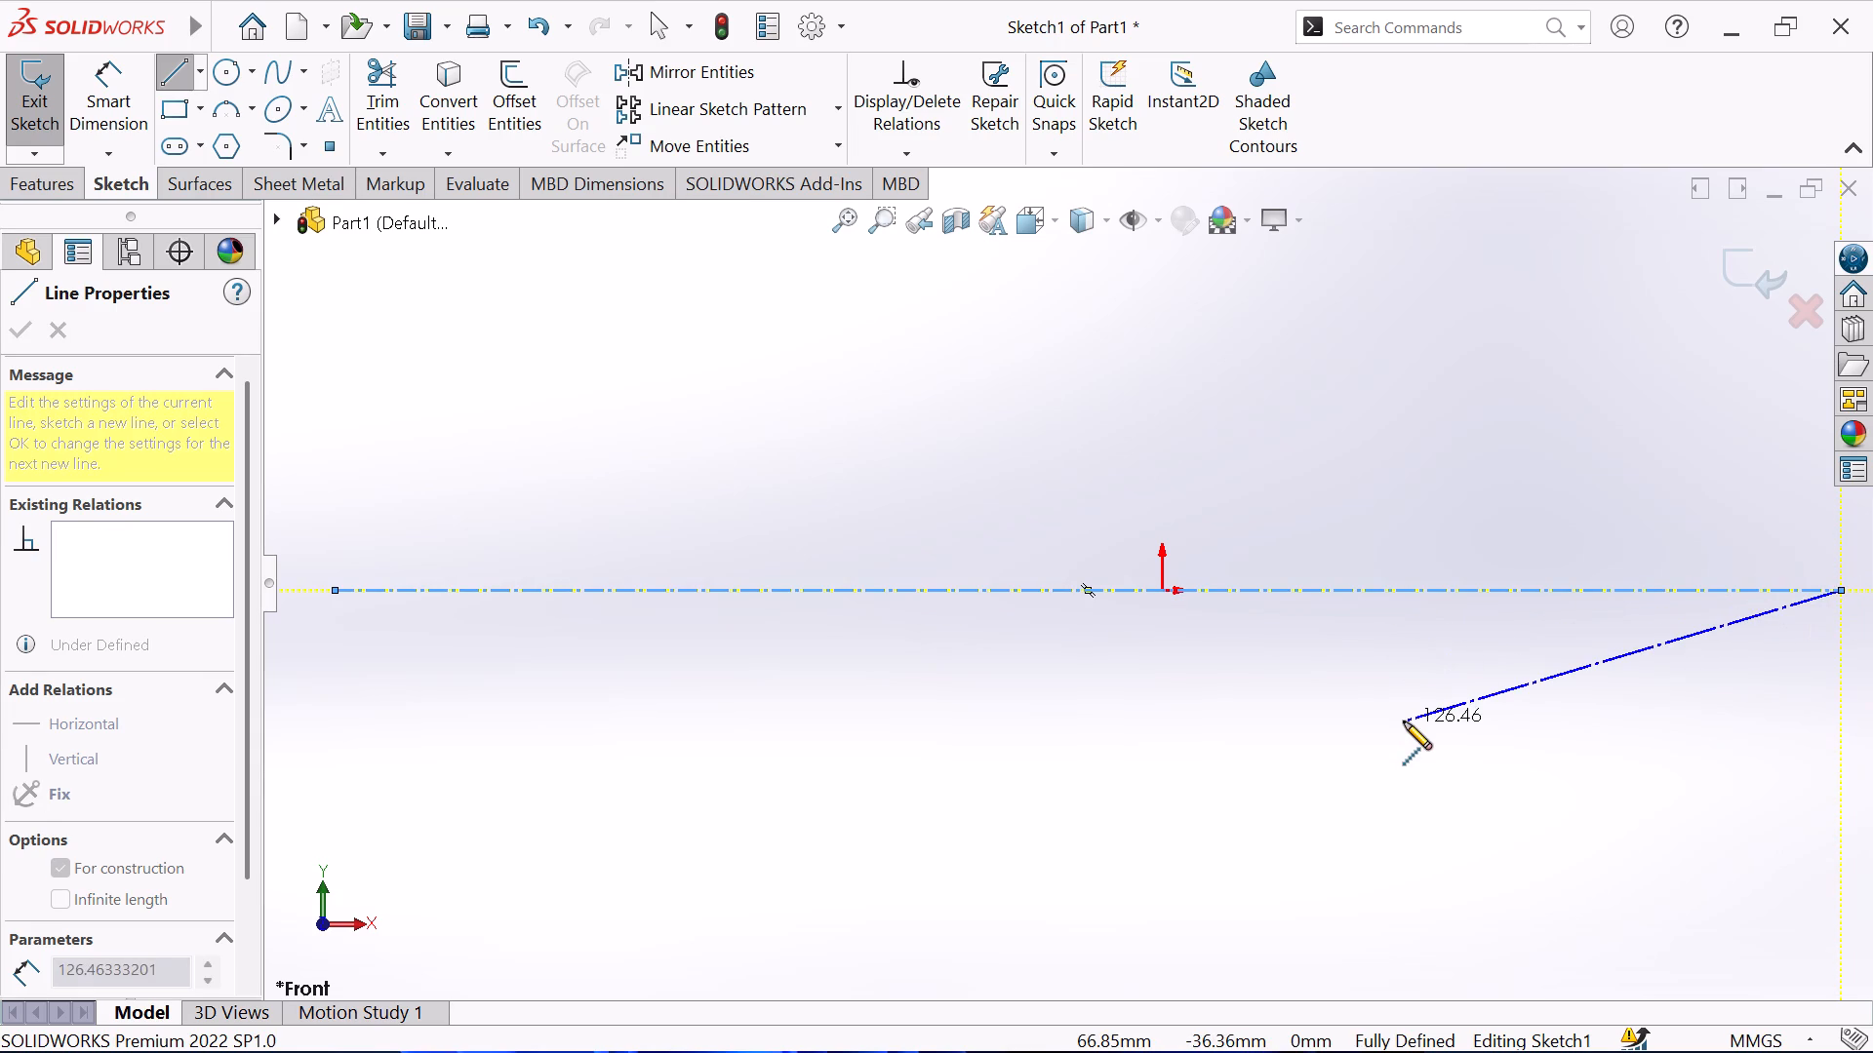
key(Escape)
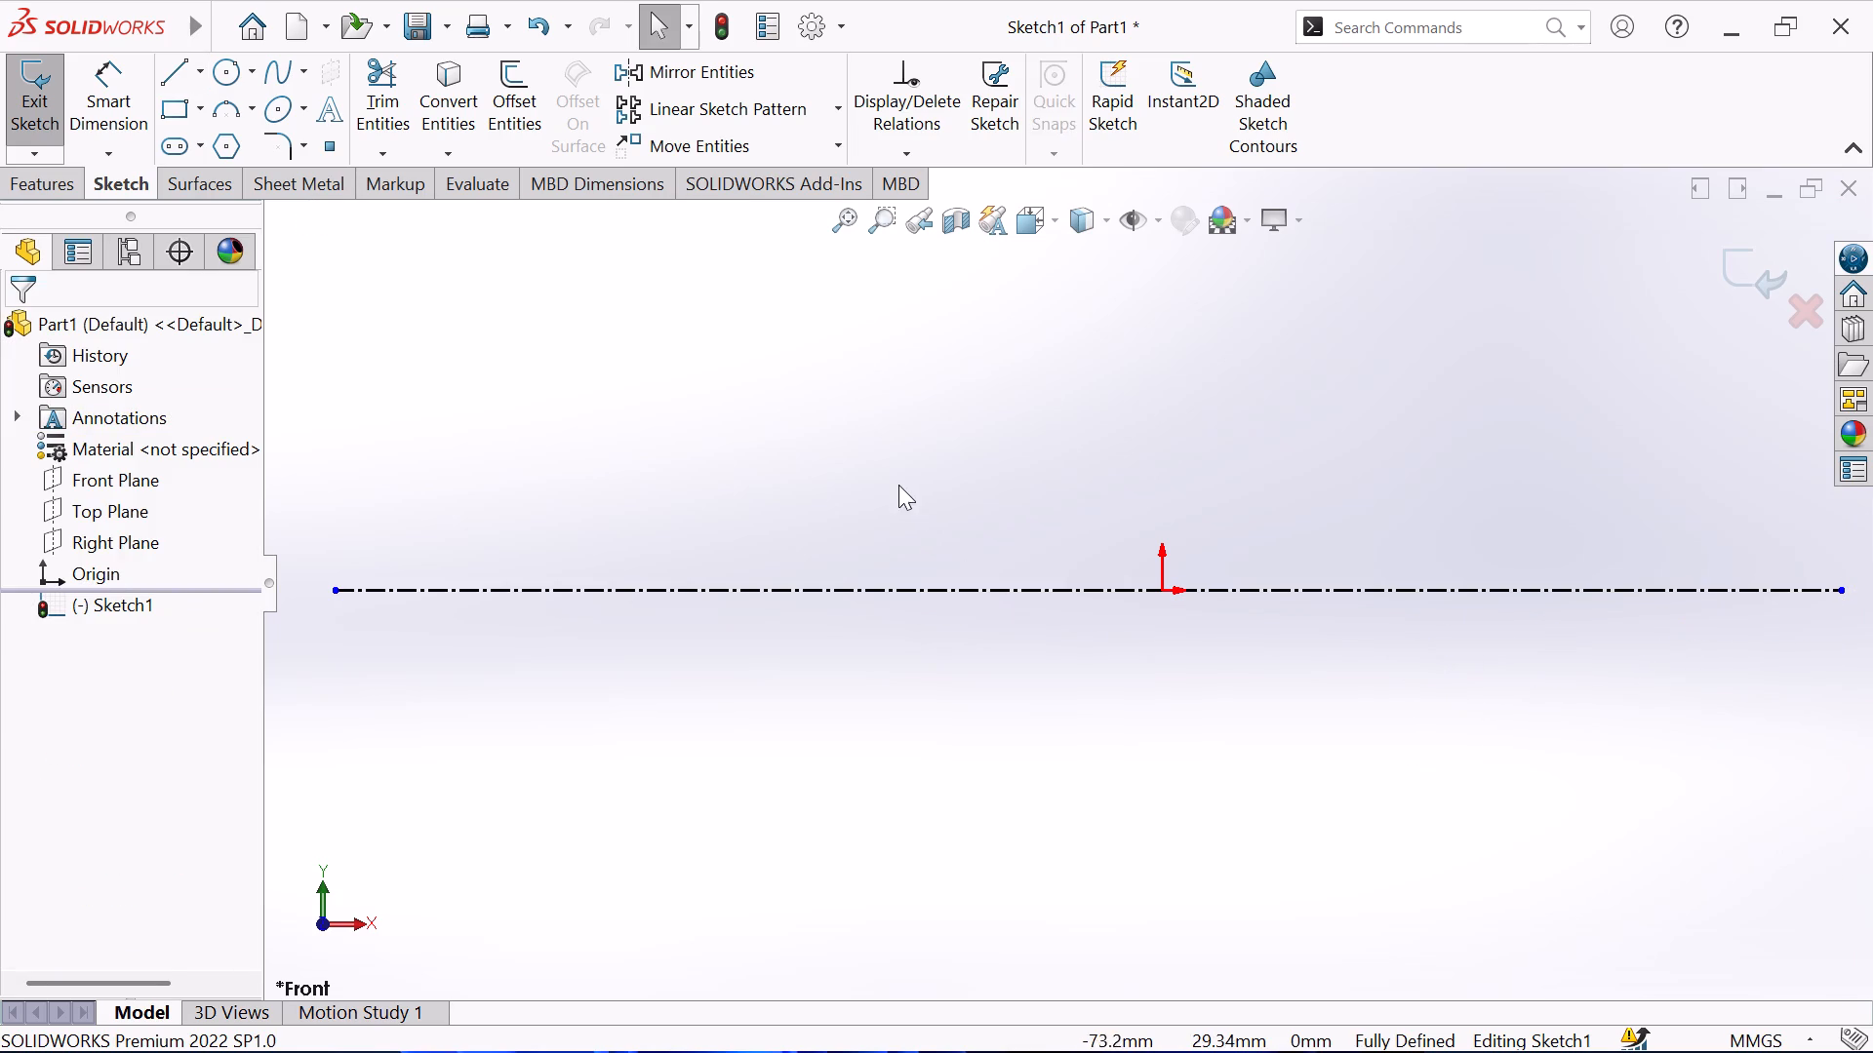
Draw a vertical line about 193 mm long through the origin and make it construction geometry.
right_click(900, 448)
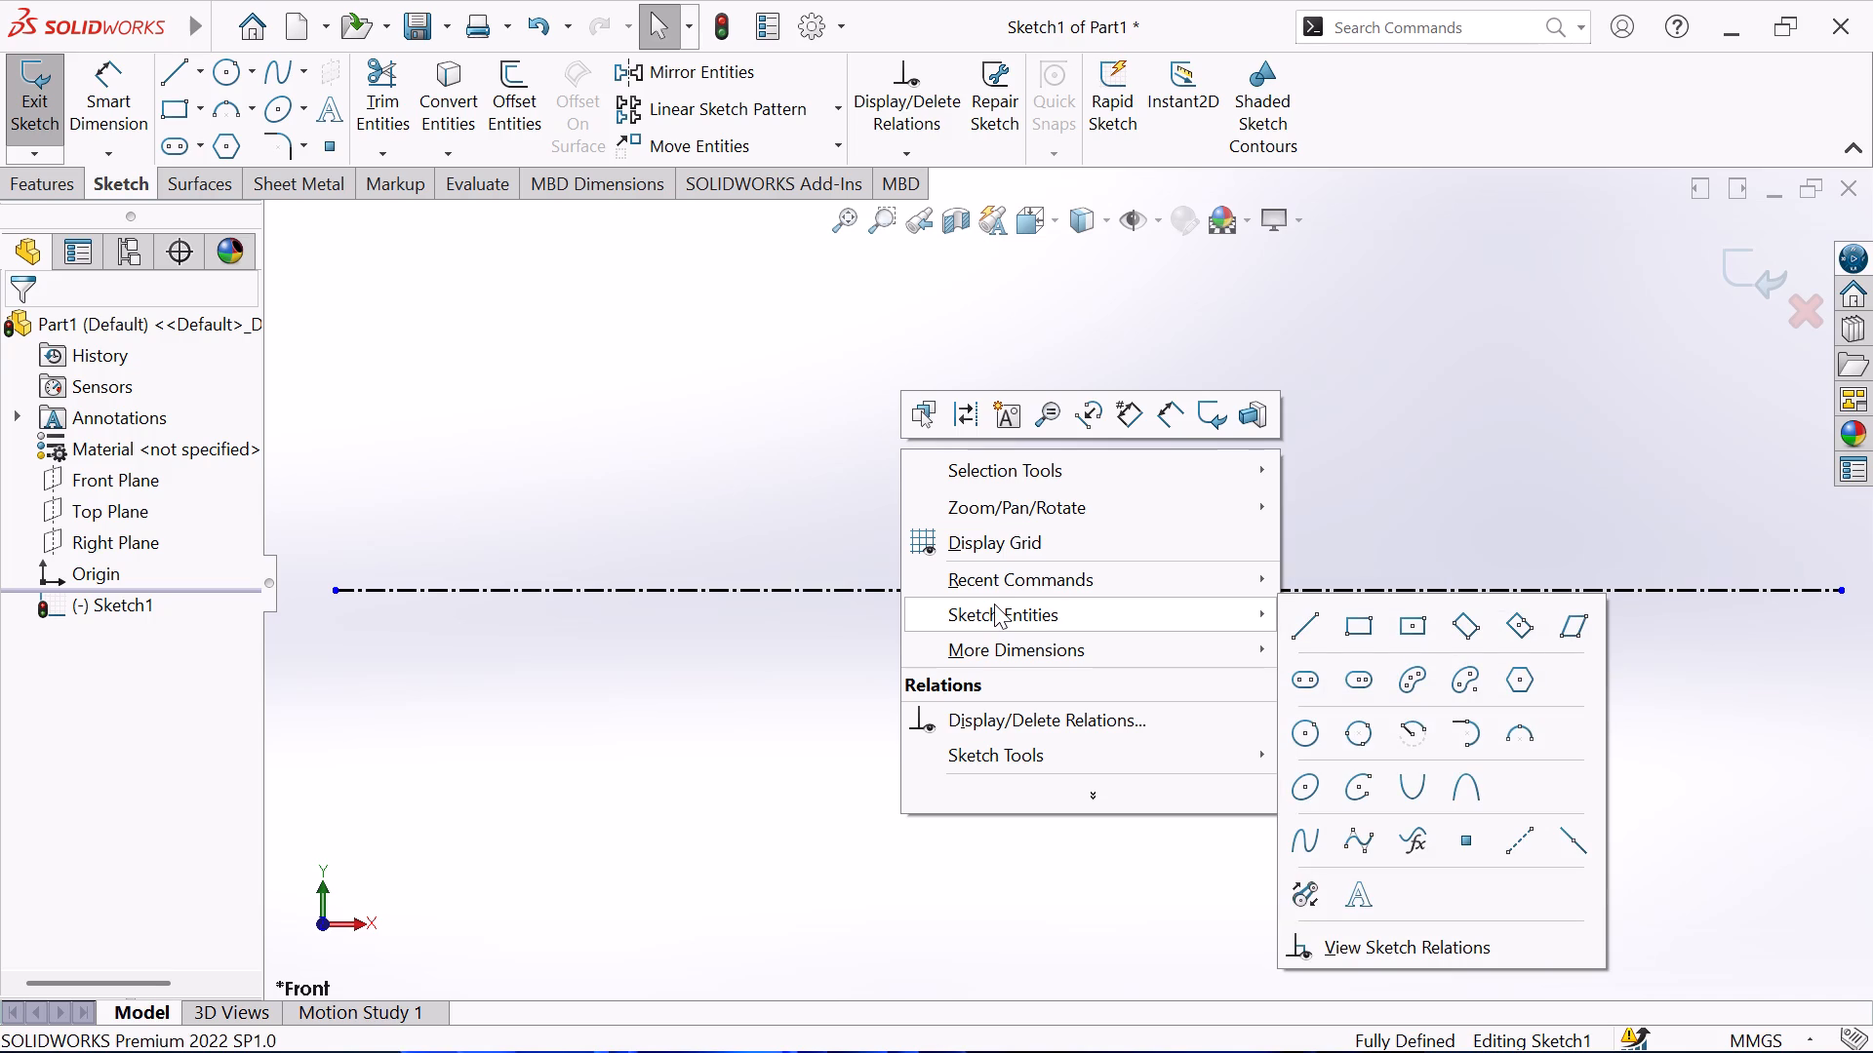
click(1311, 620)
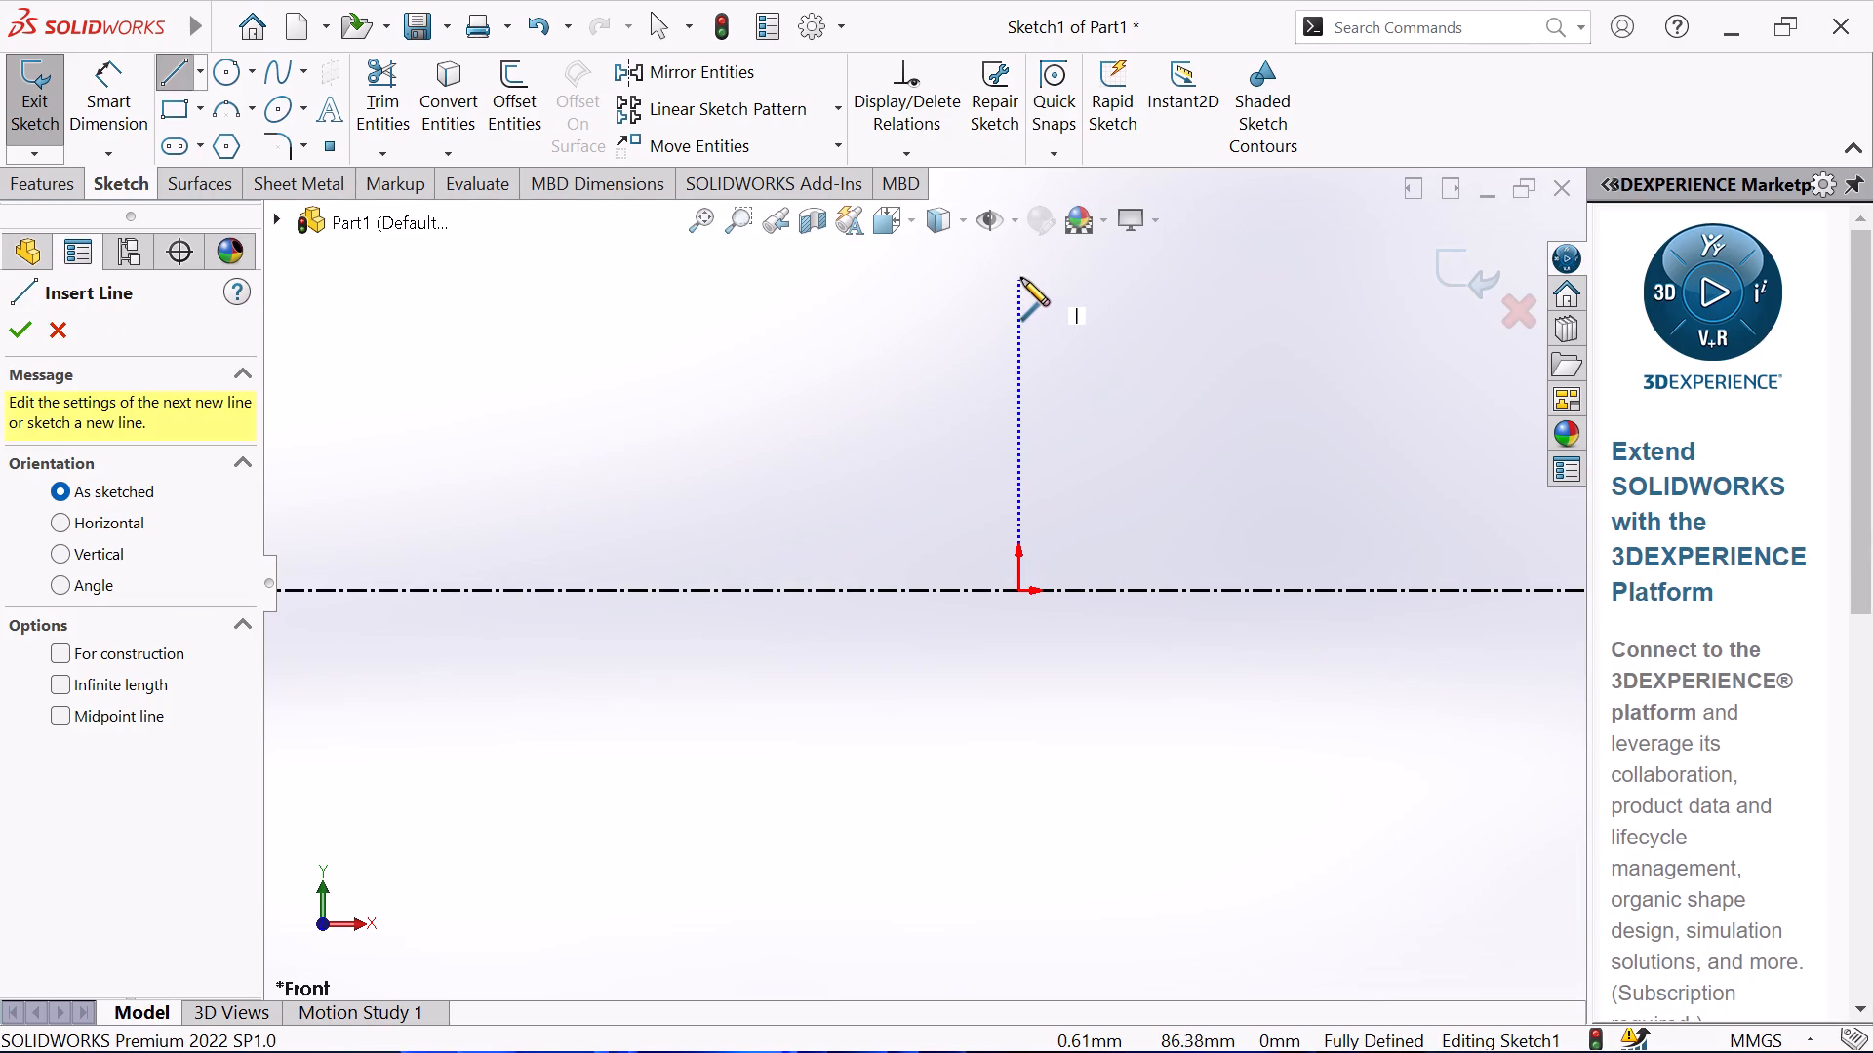
click(1019, 271)
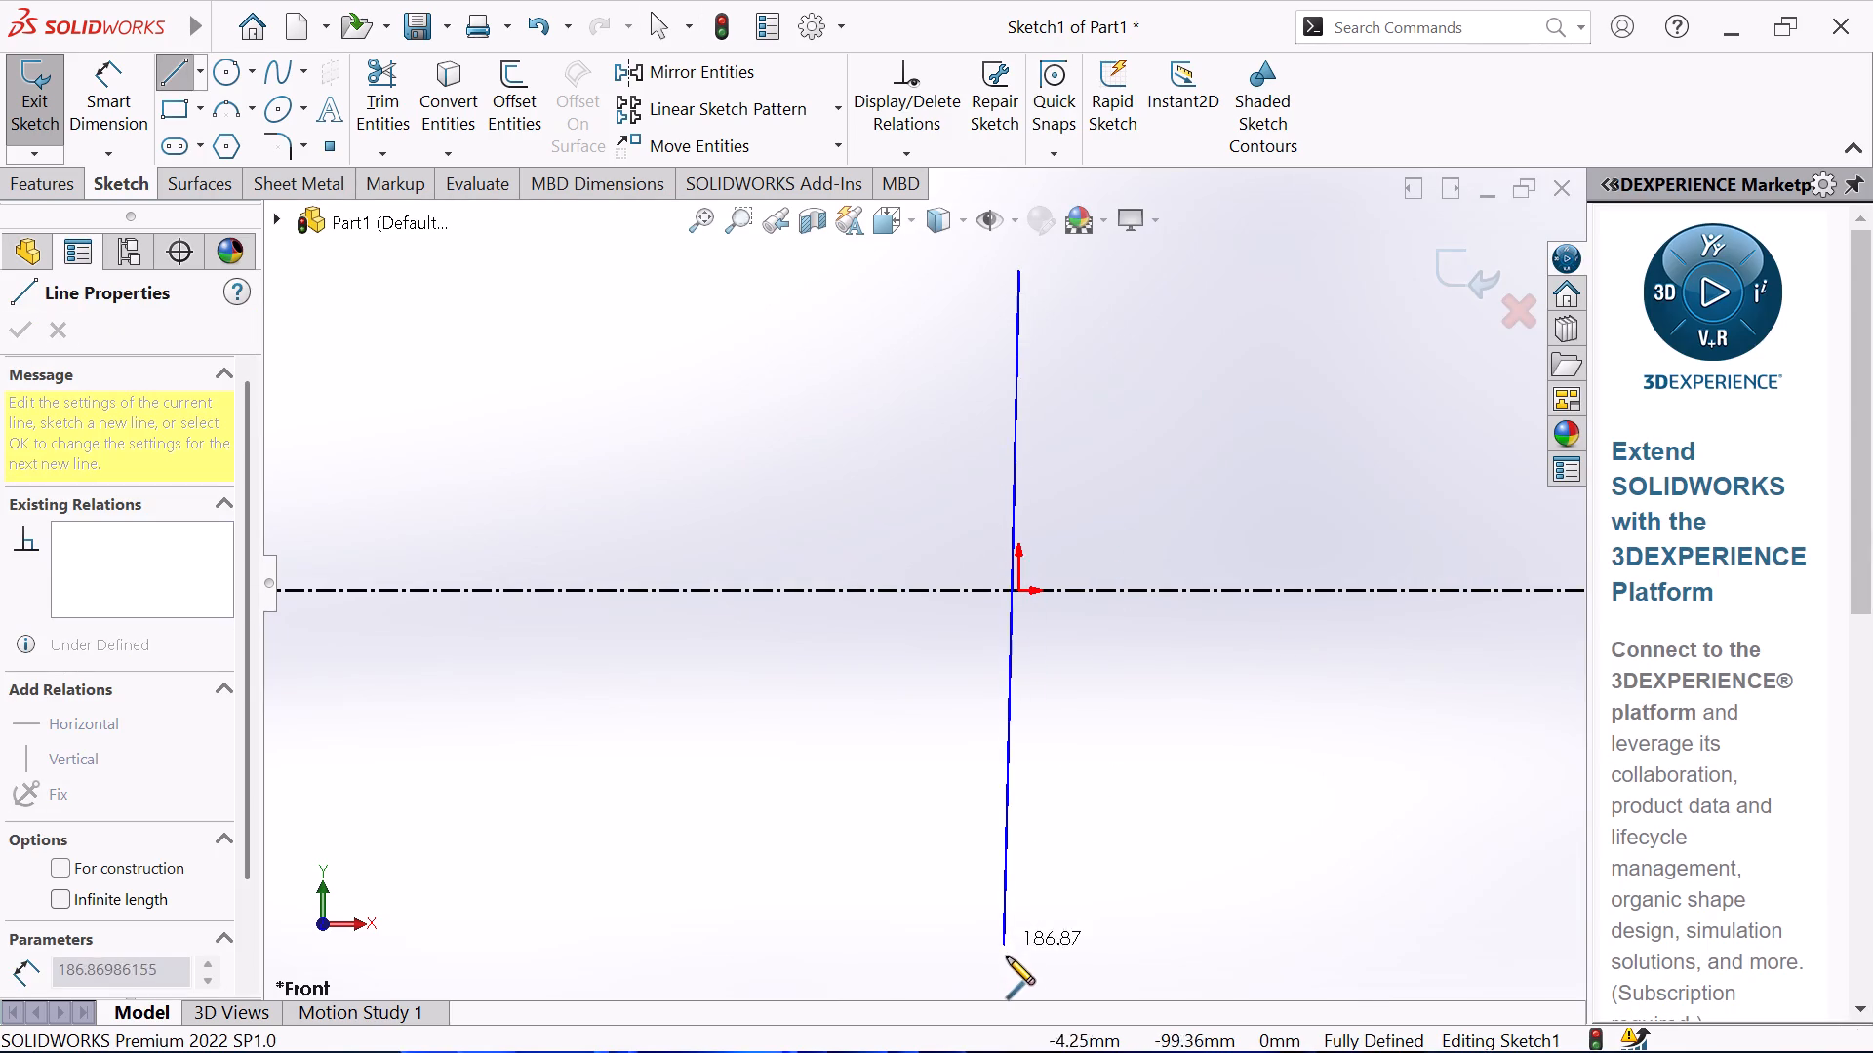
click(1020, 966)
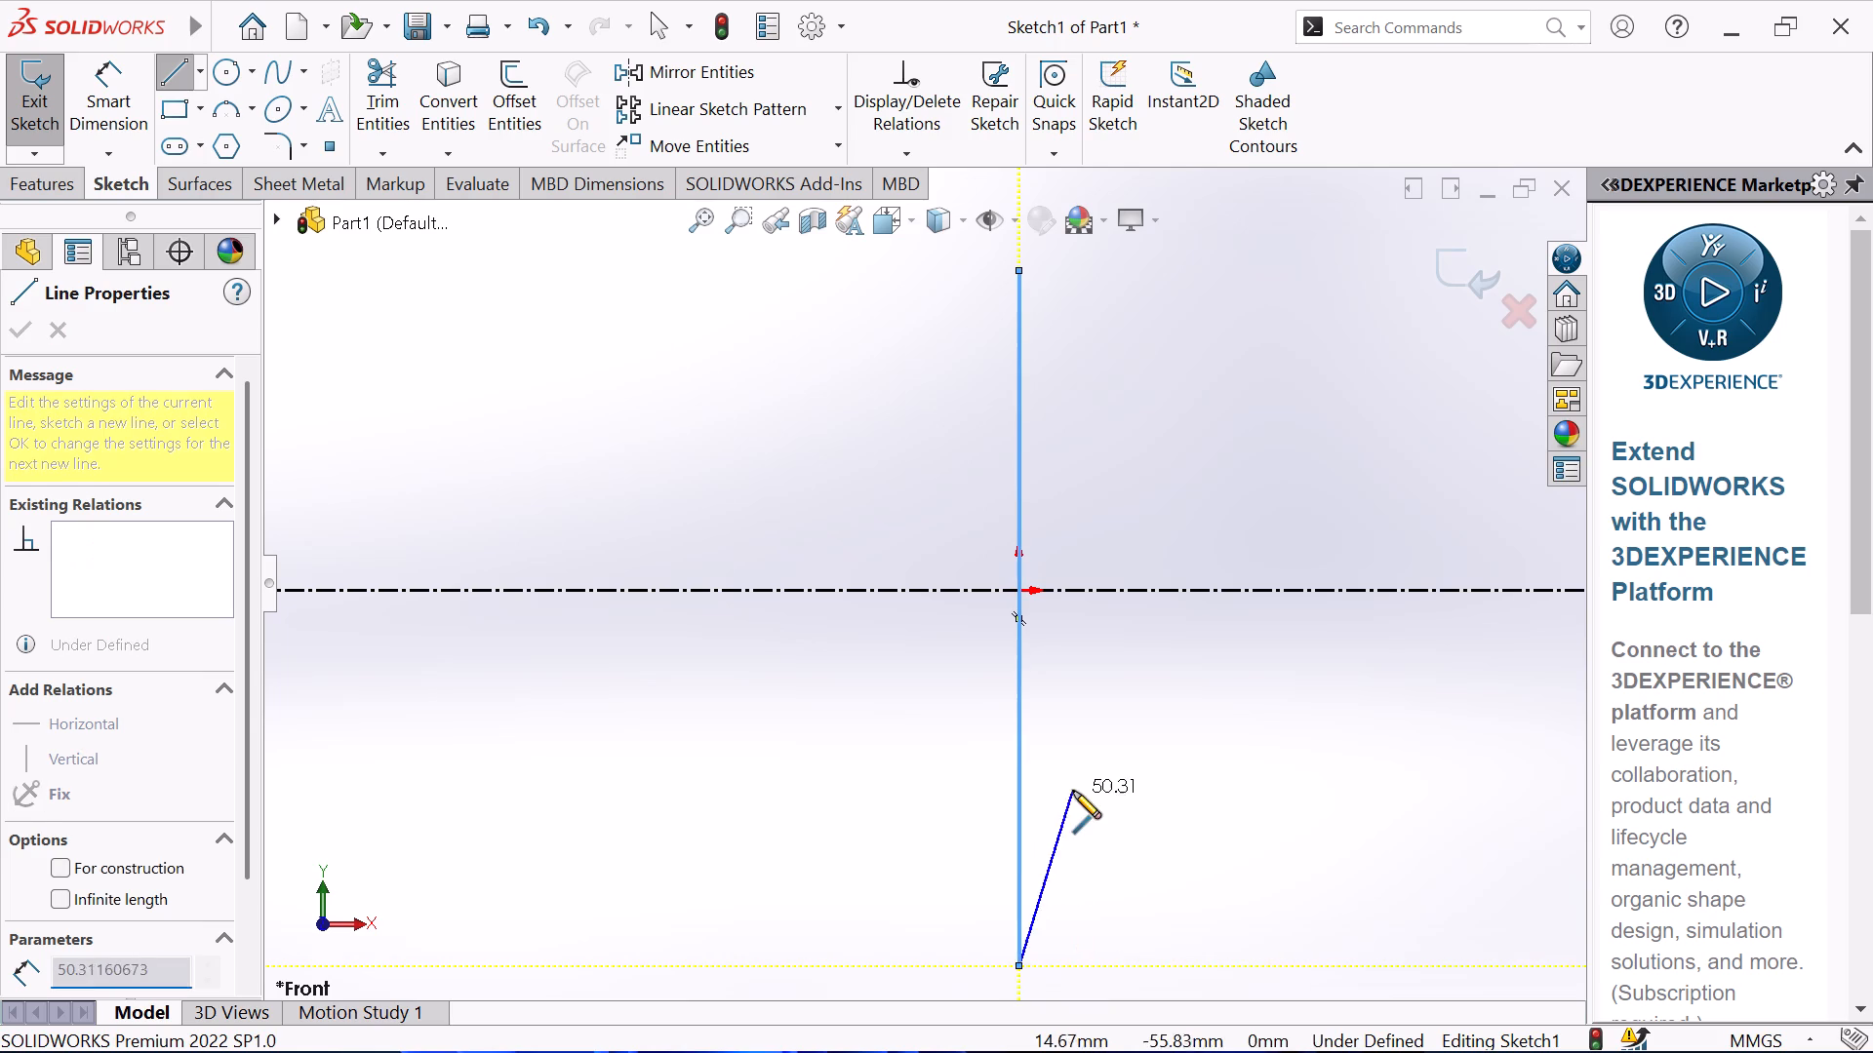
right_click(1073, 791)
click(1148, 711)
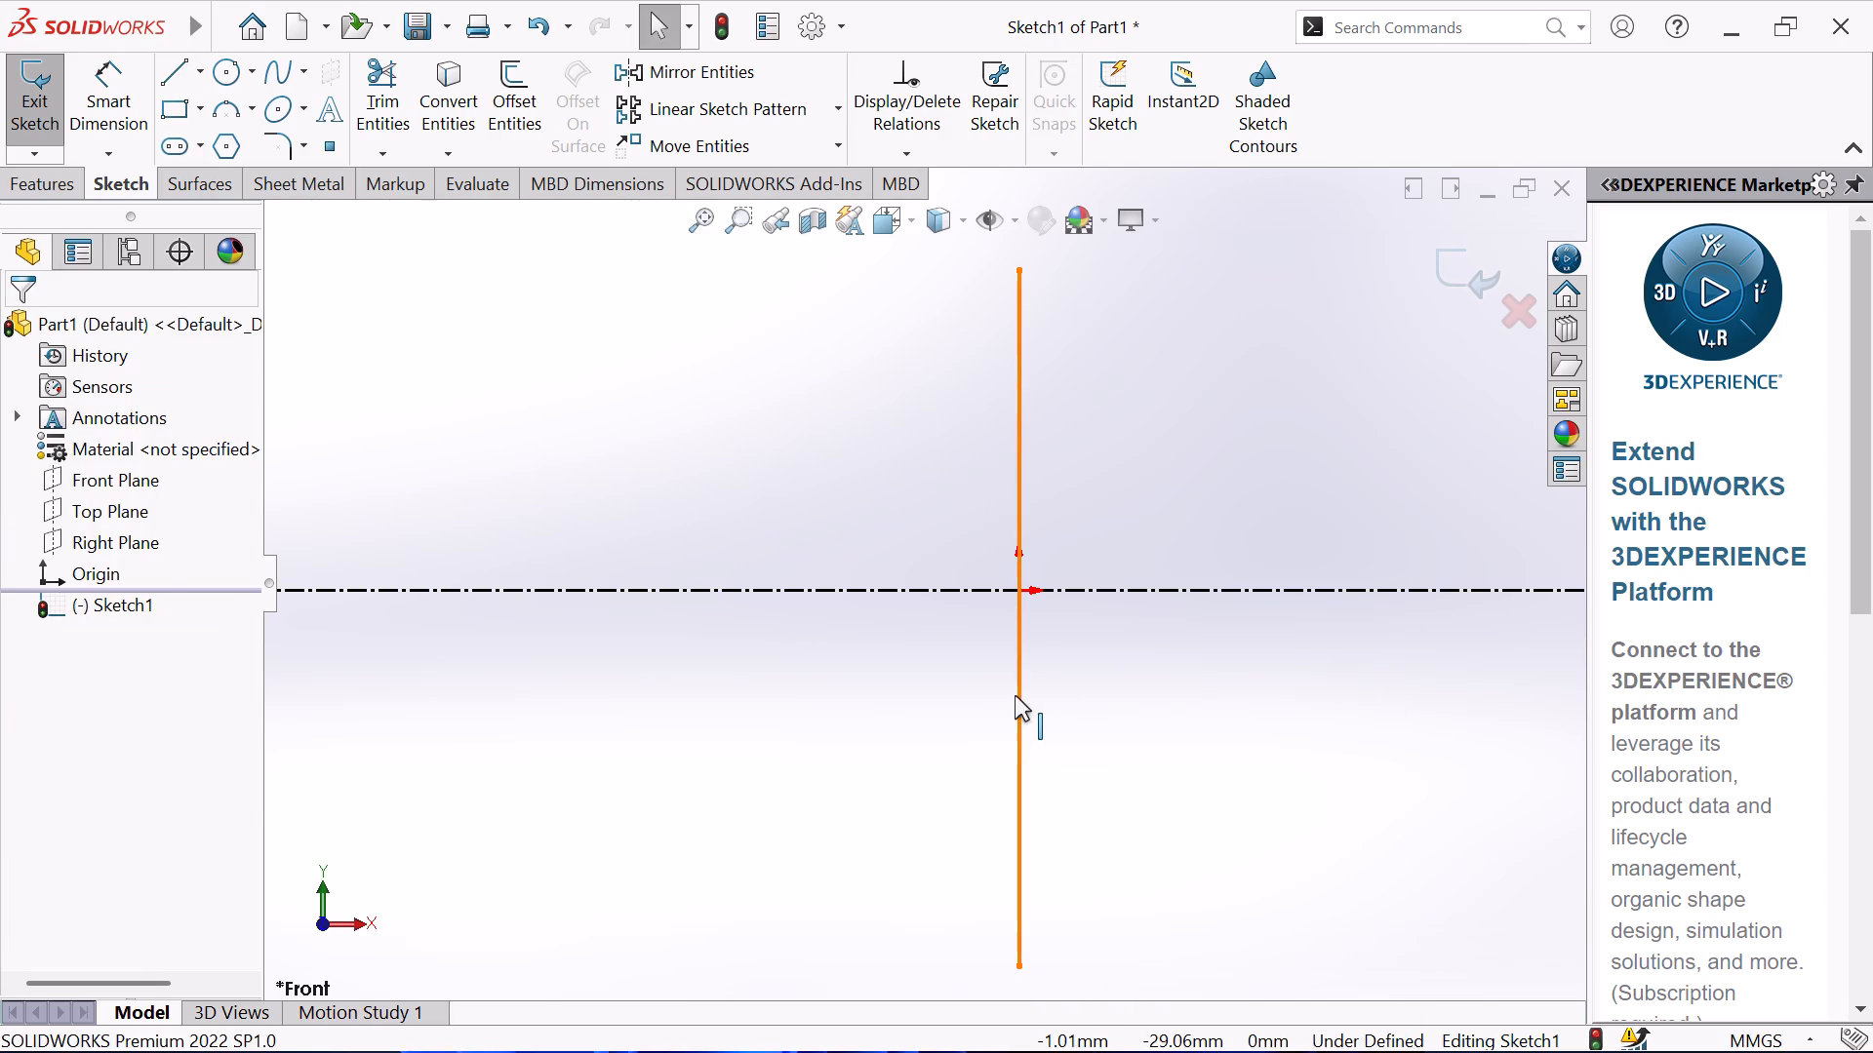
click(1015, 695)
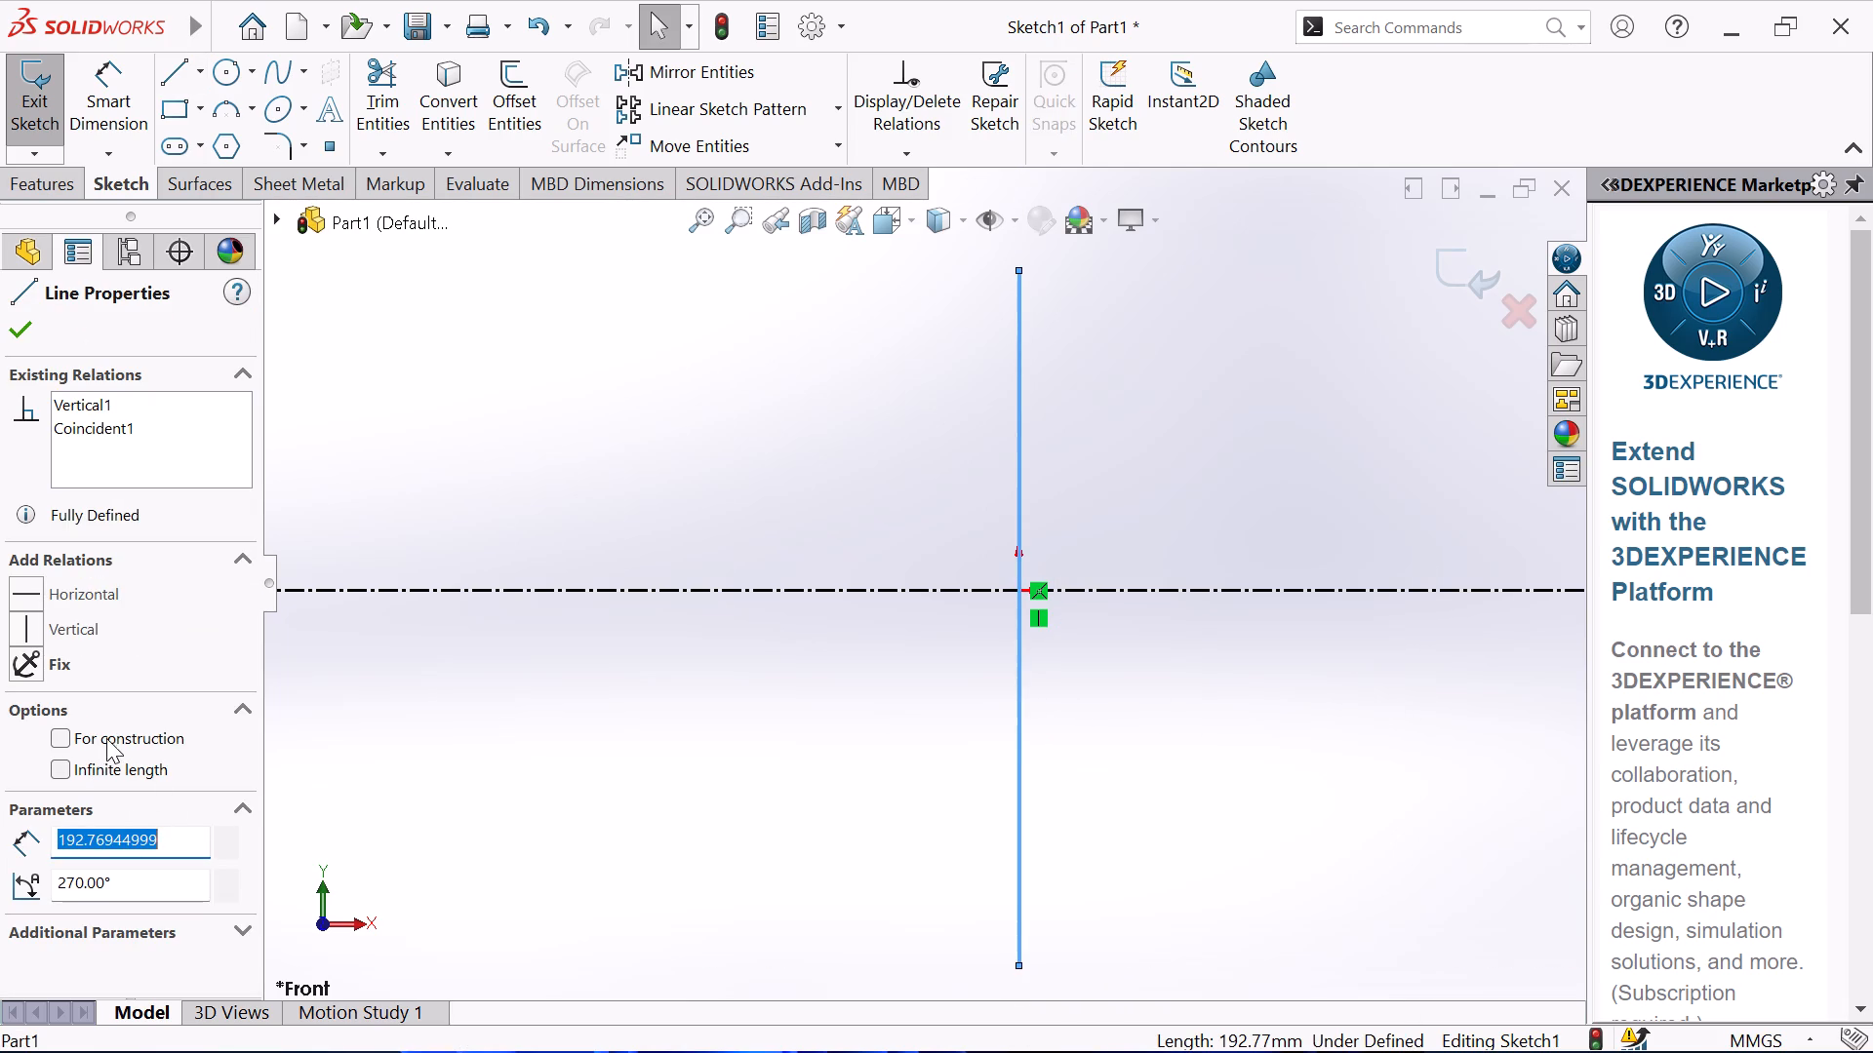
click(110, 738)
click(12, 331)
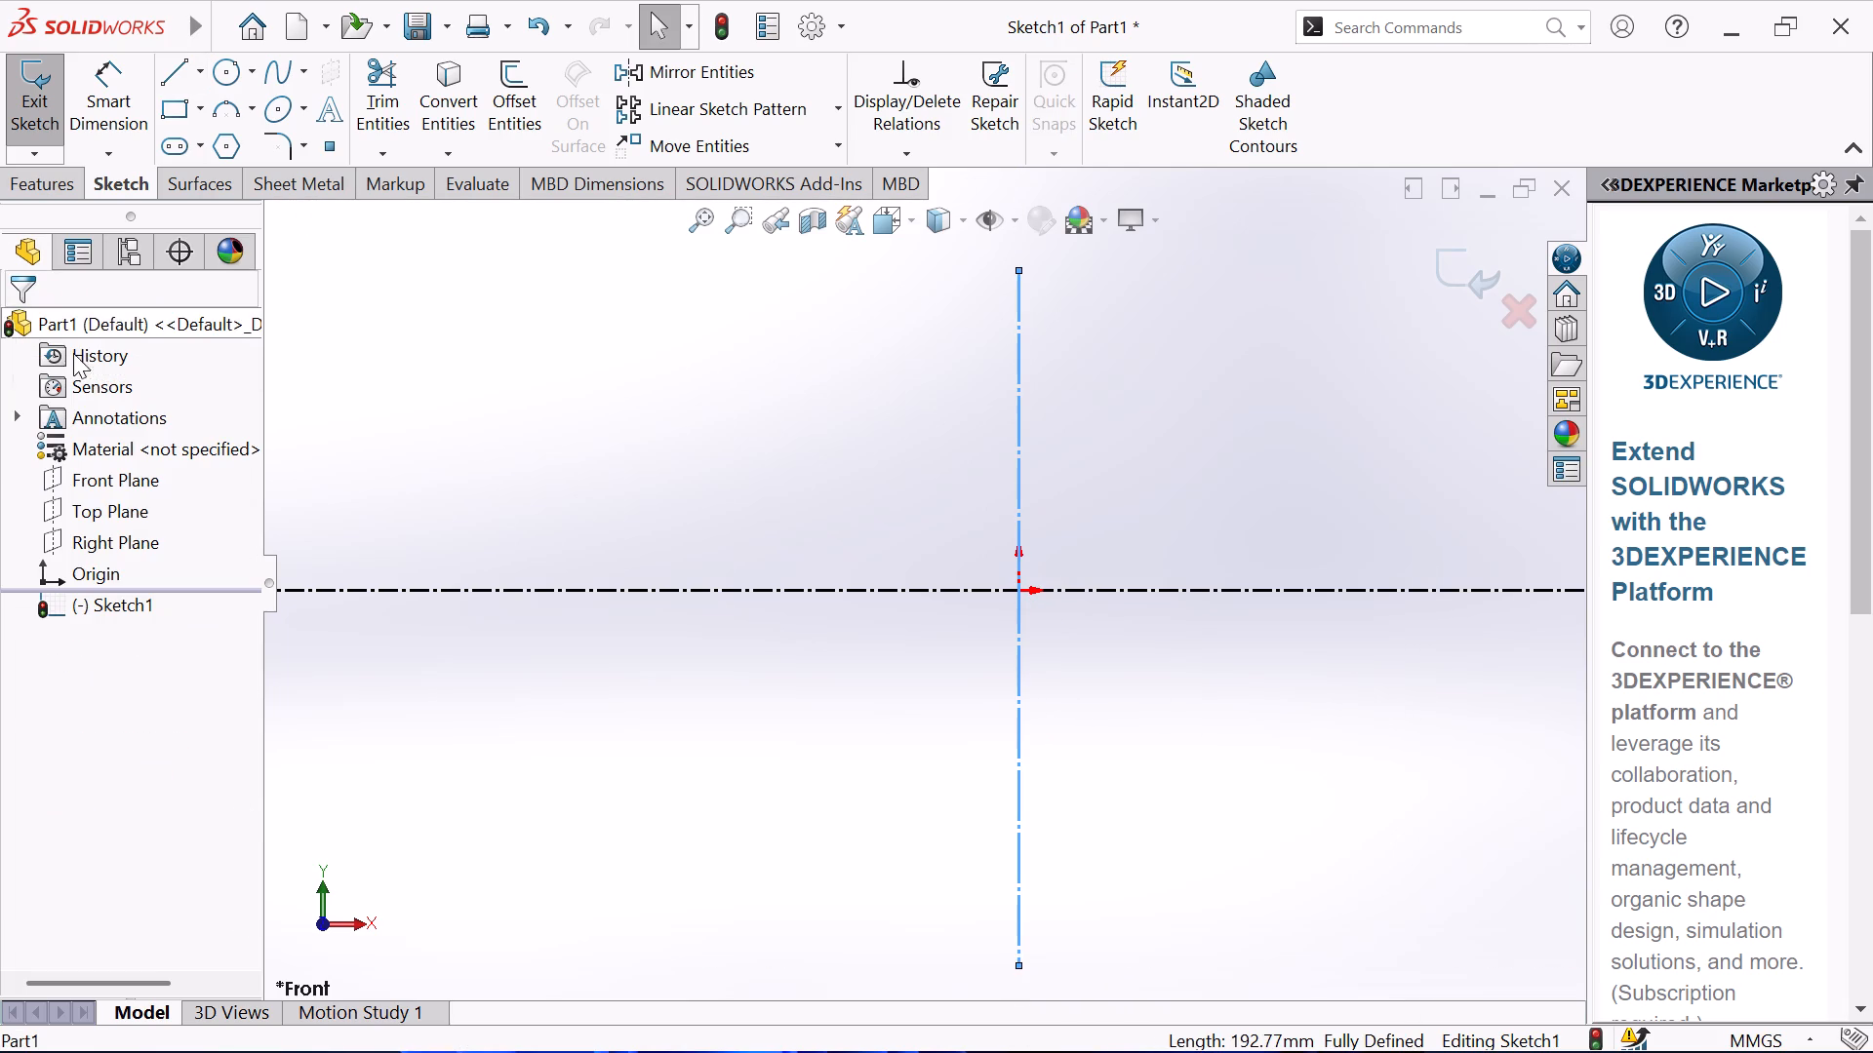
scroll(685, 448, up, 1)
click(707, 482)
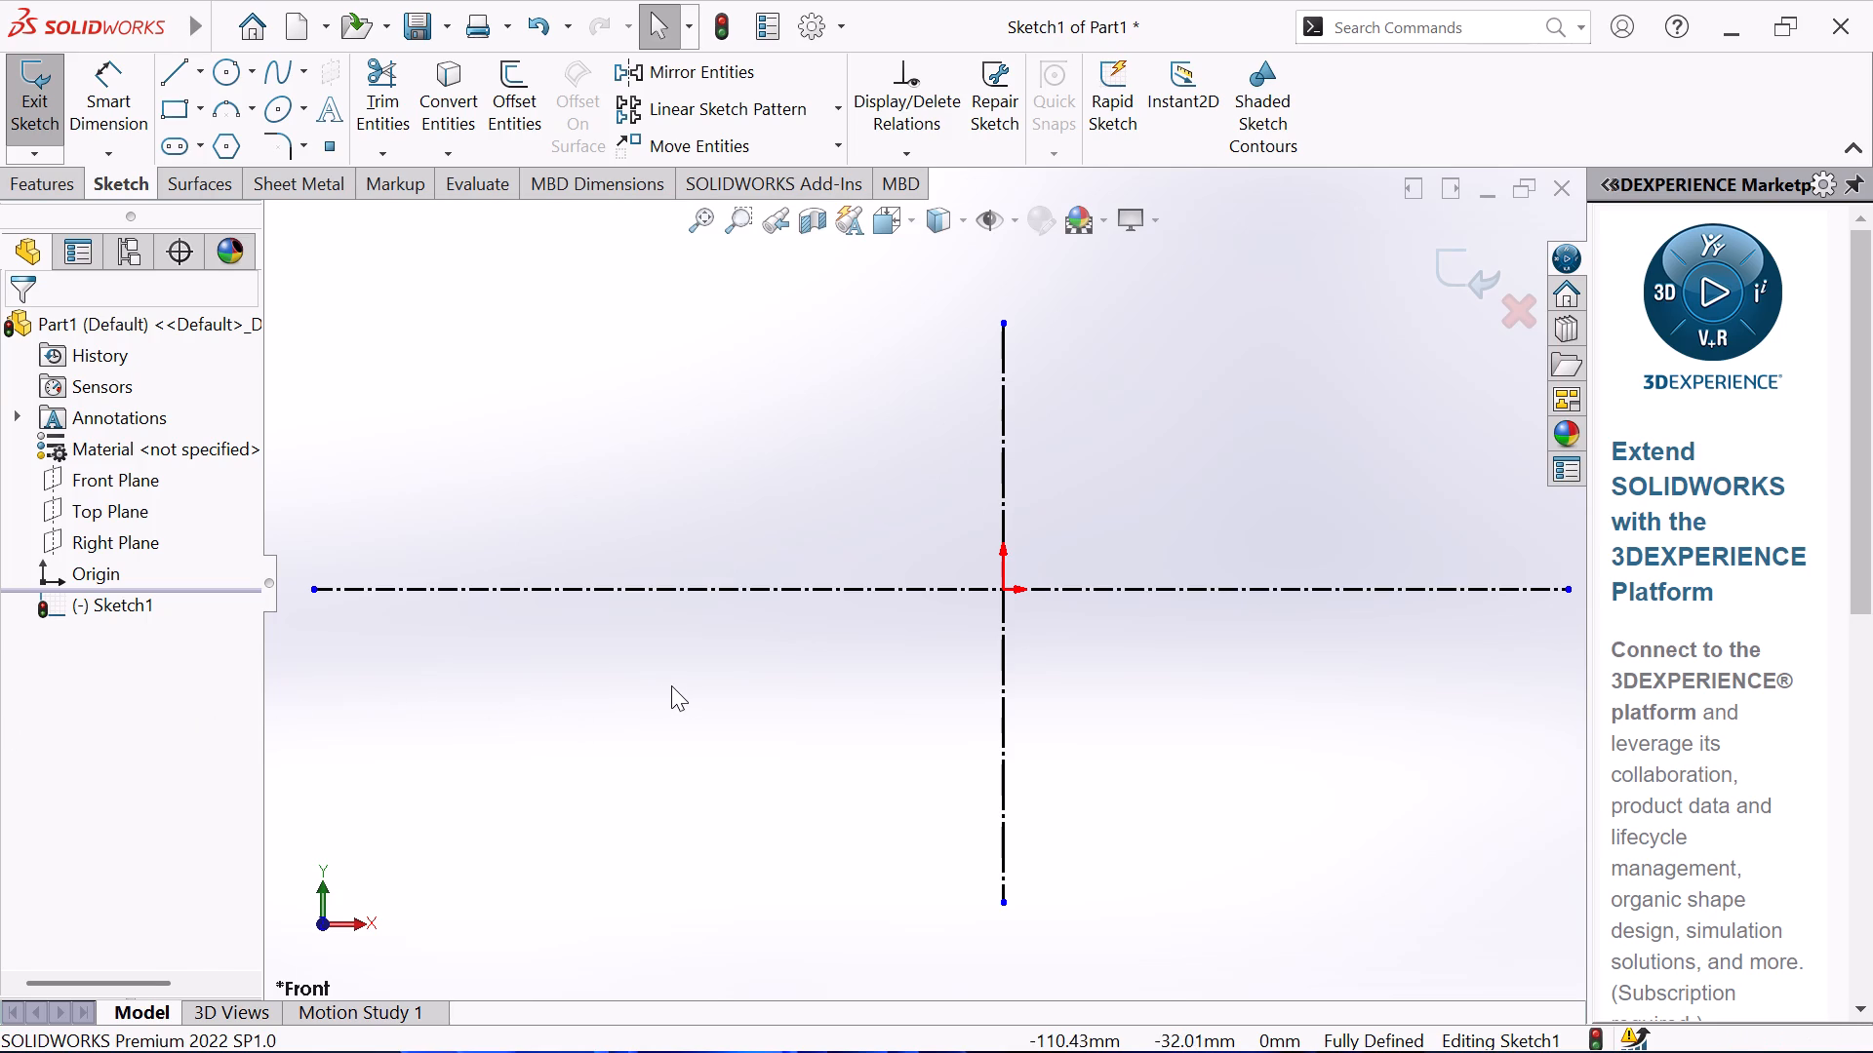
Sketch a circle with a radius of about 10.4 mm centred on the origin.
click(224, 63)
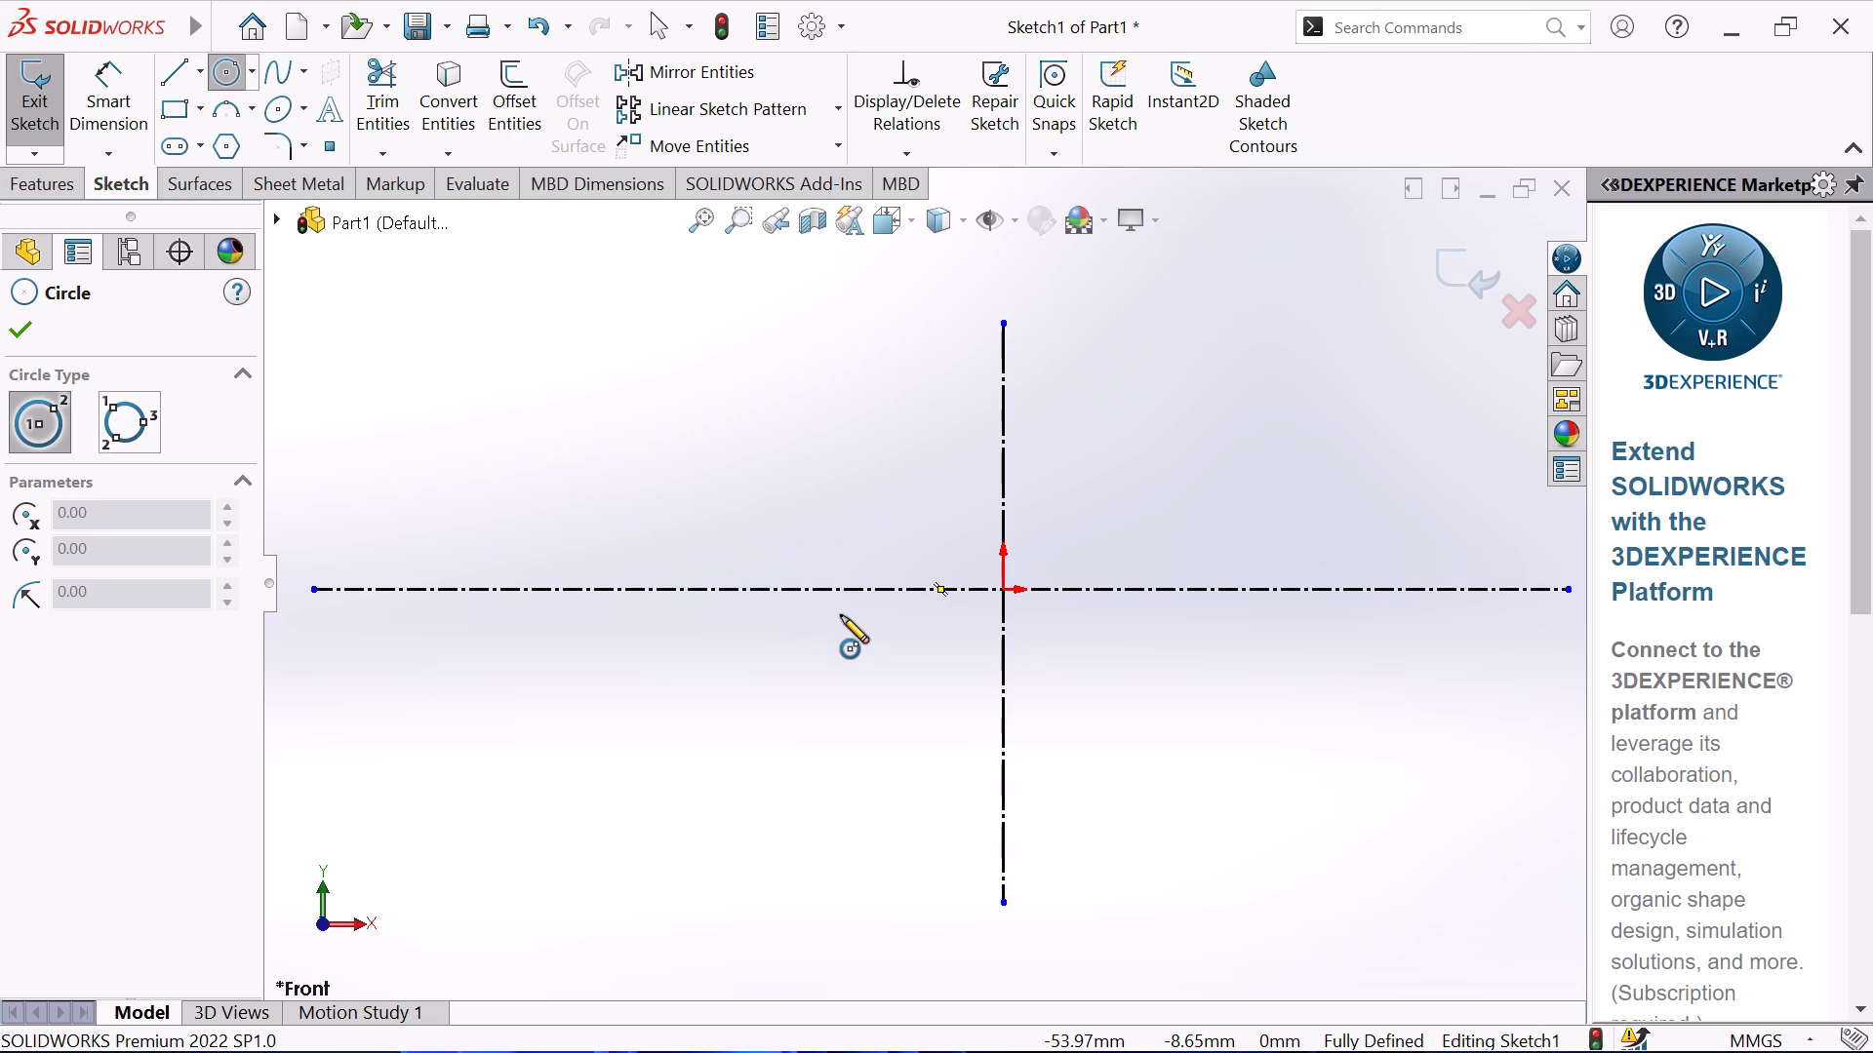
click(1005, 589)
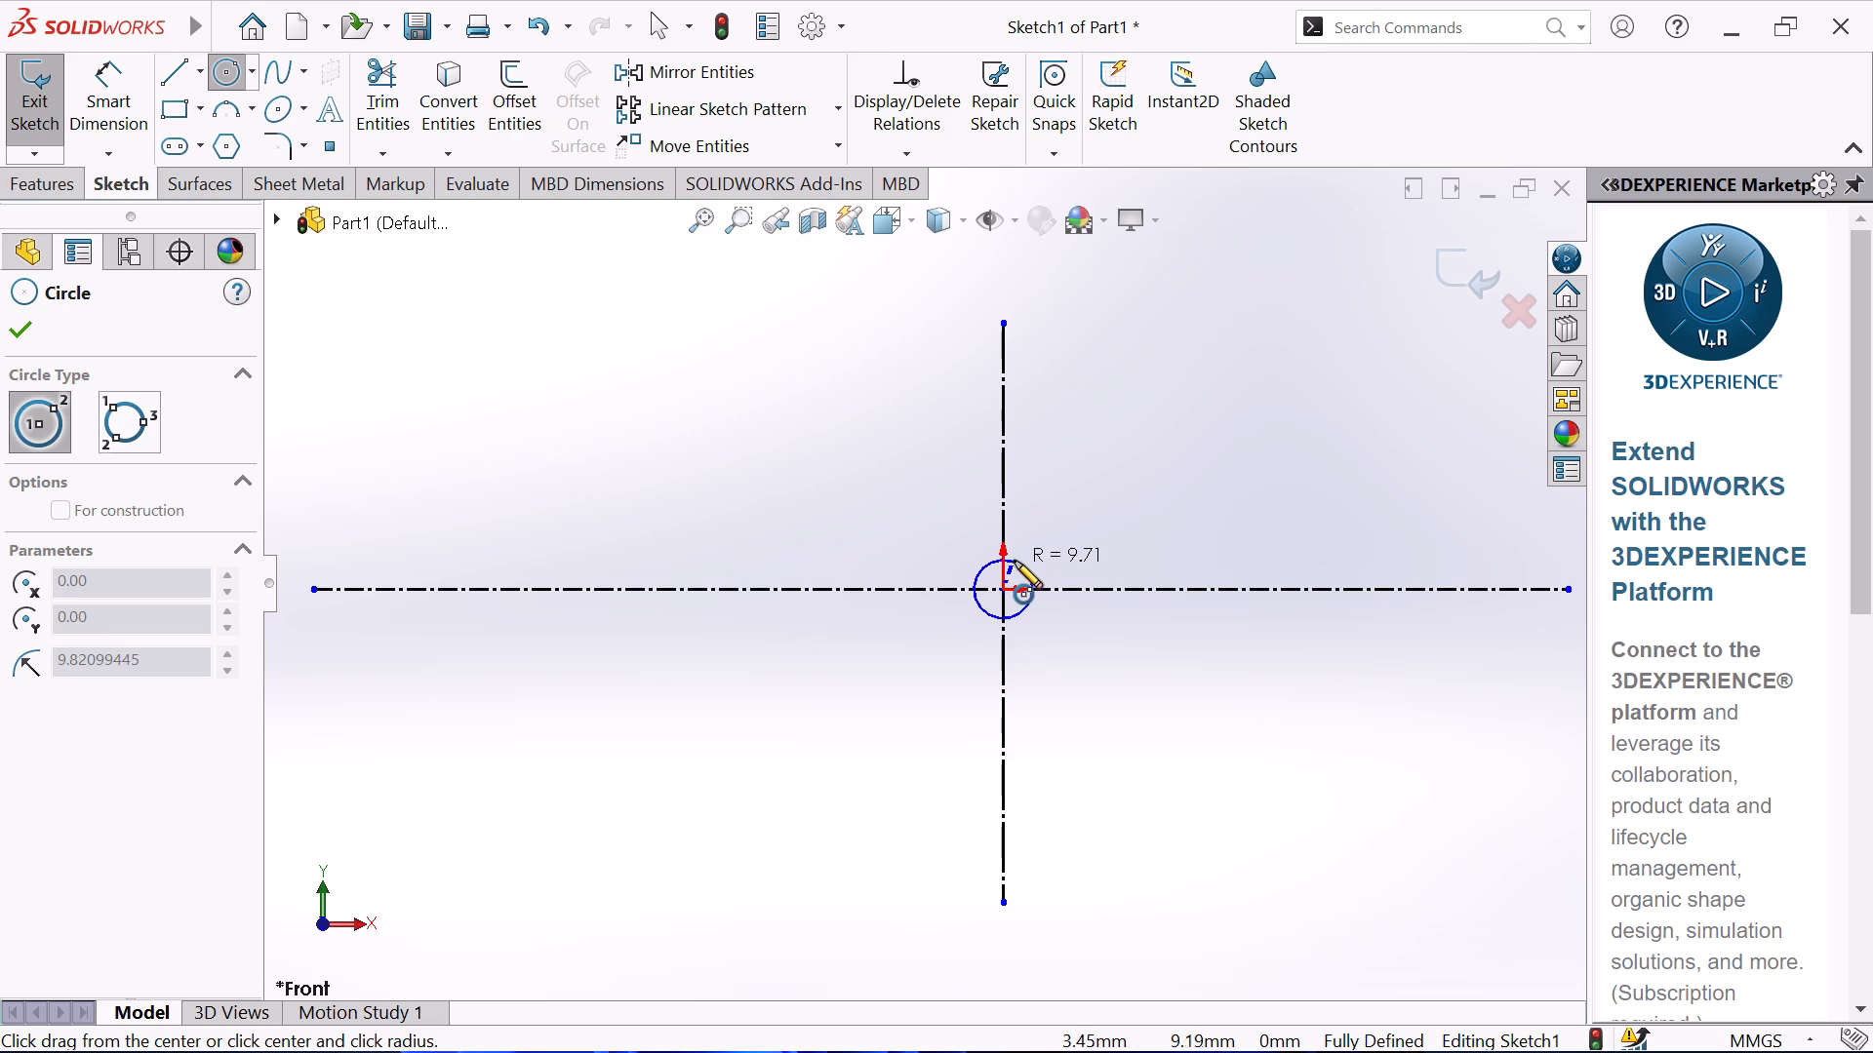
click(1016, 561)
right_click(777, 458)
click(895, 477)
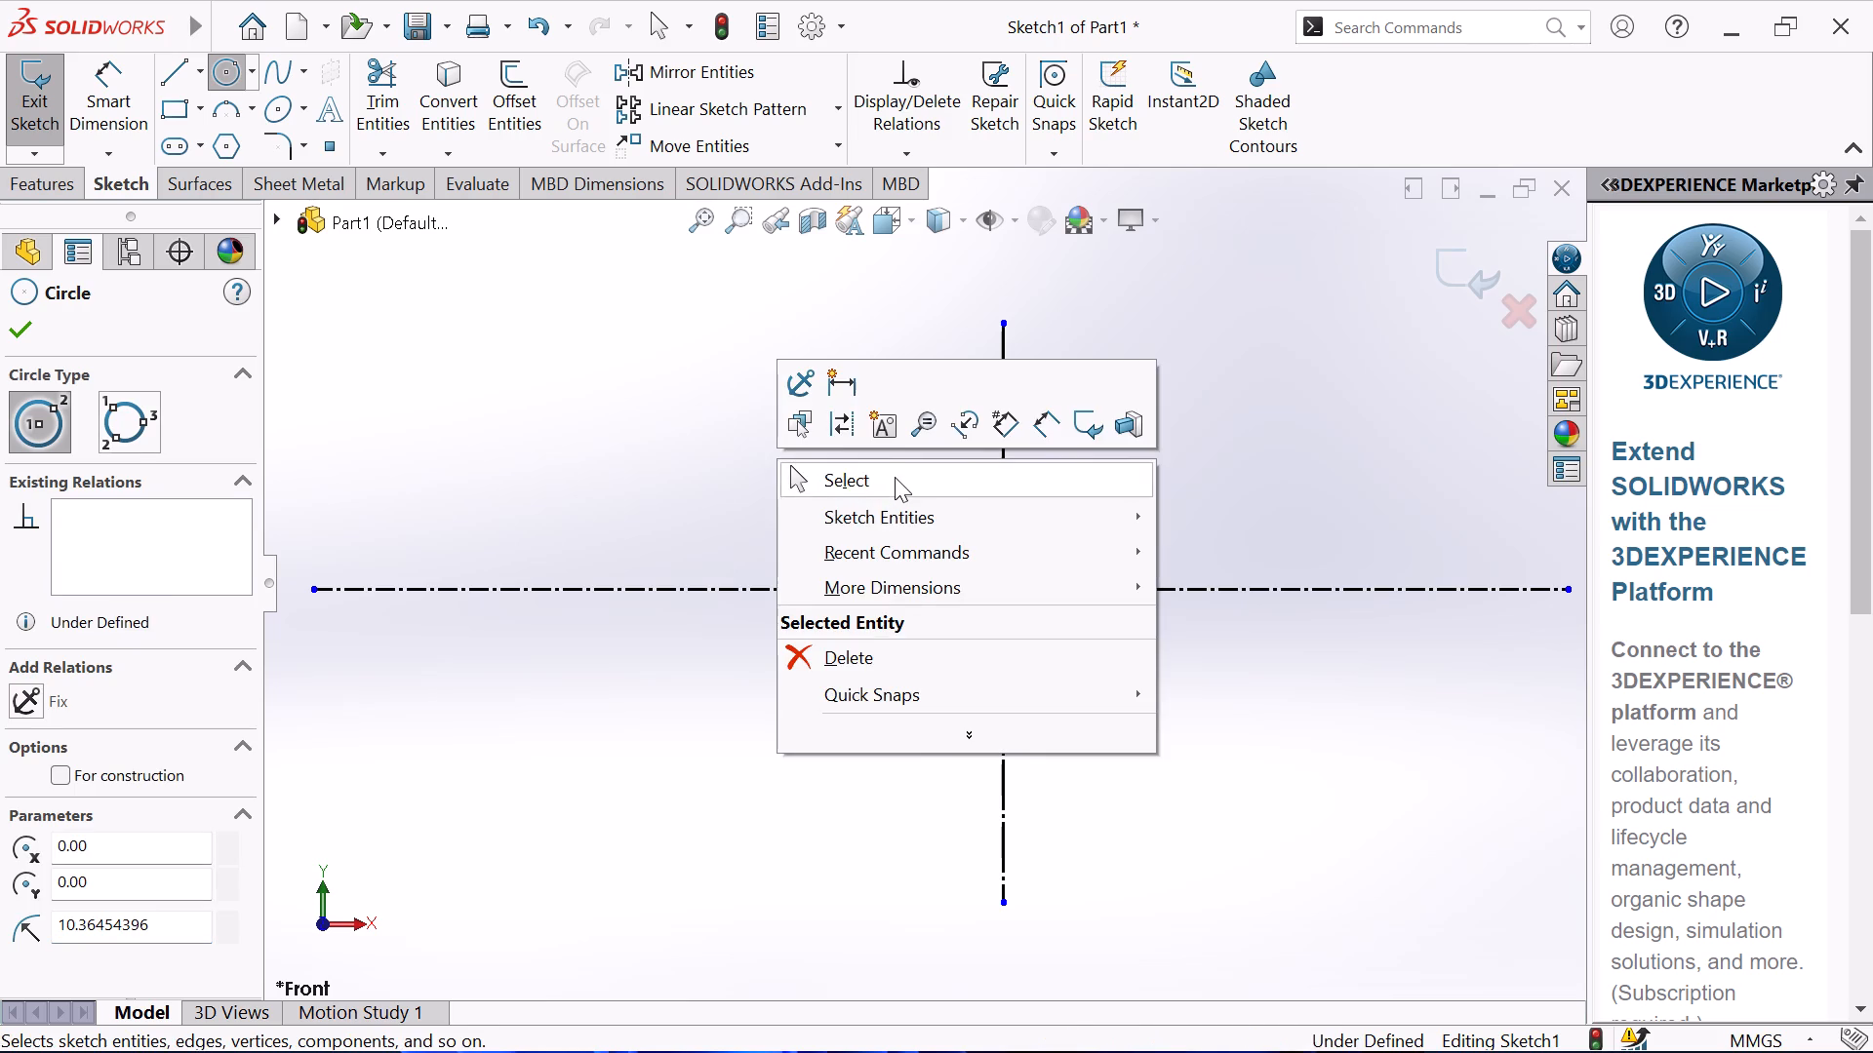
Dimension the circle at the origin with a diameter of 8 mm.
click(96, 94)
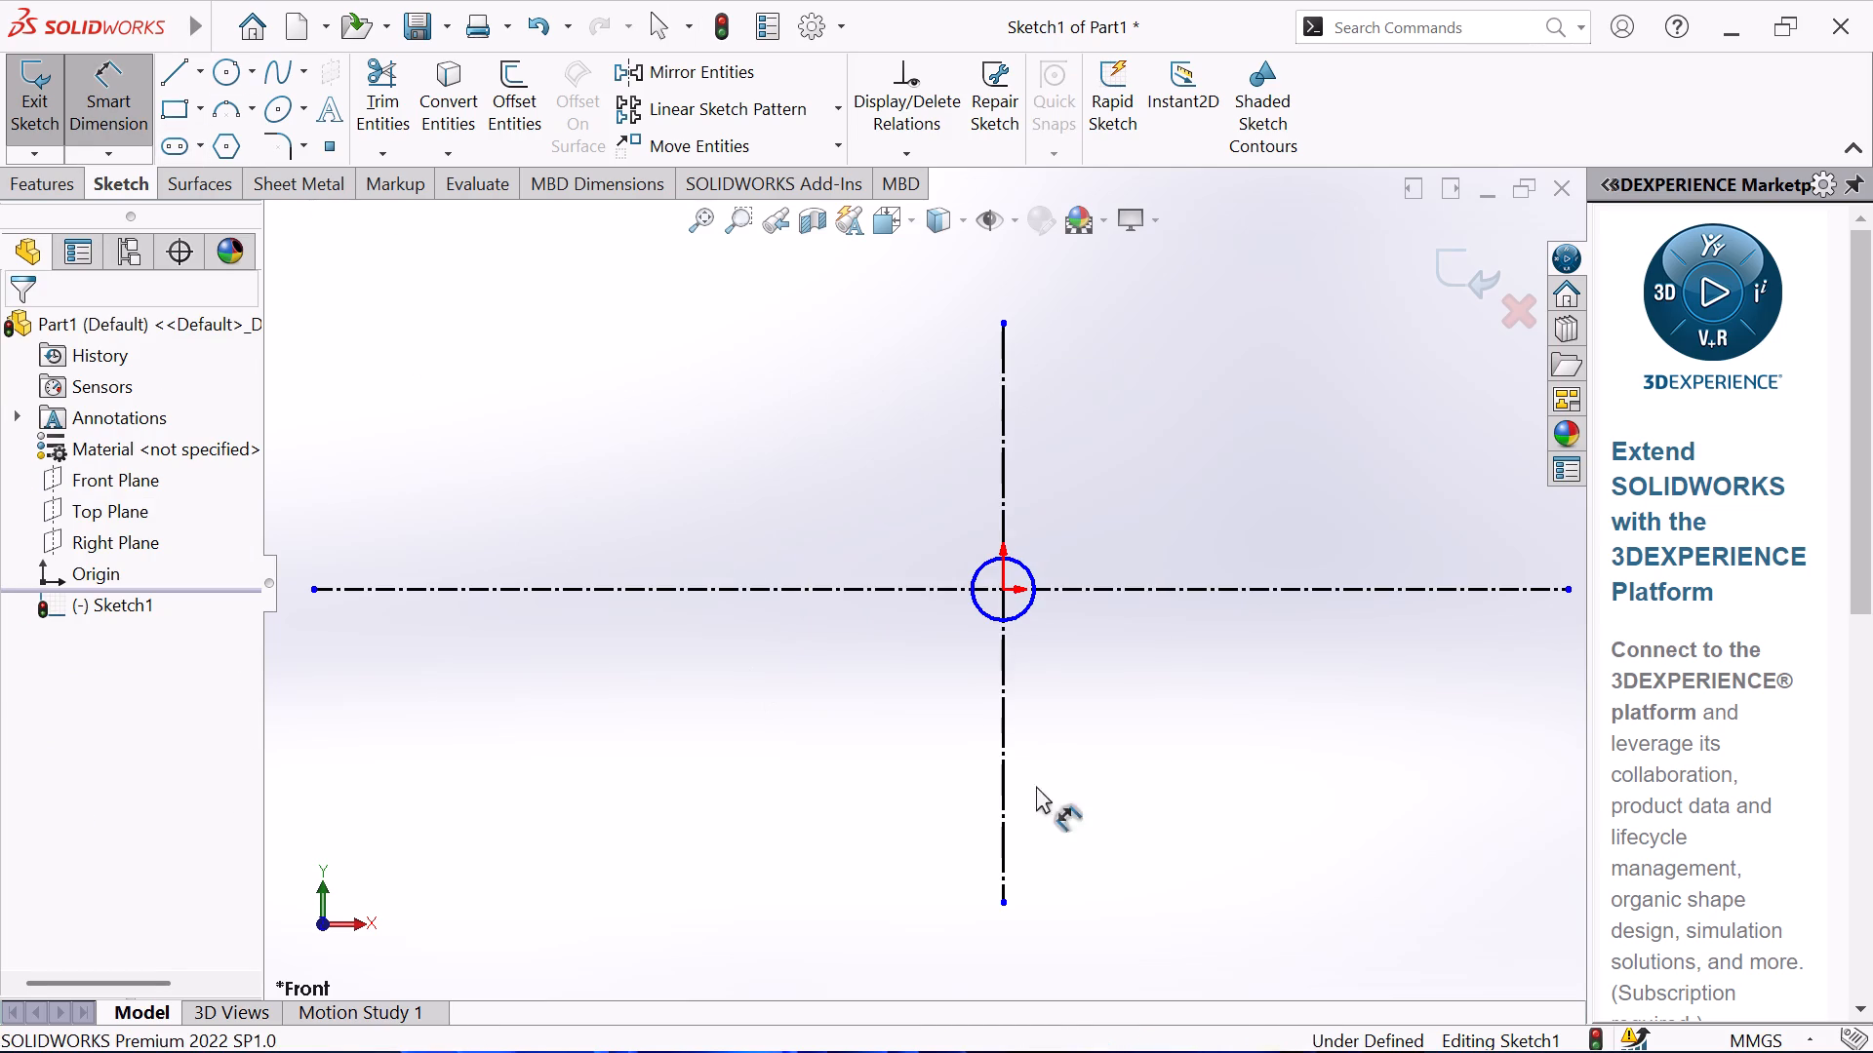
click(987, 564)
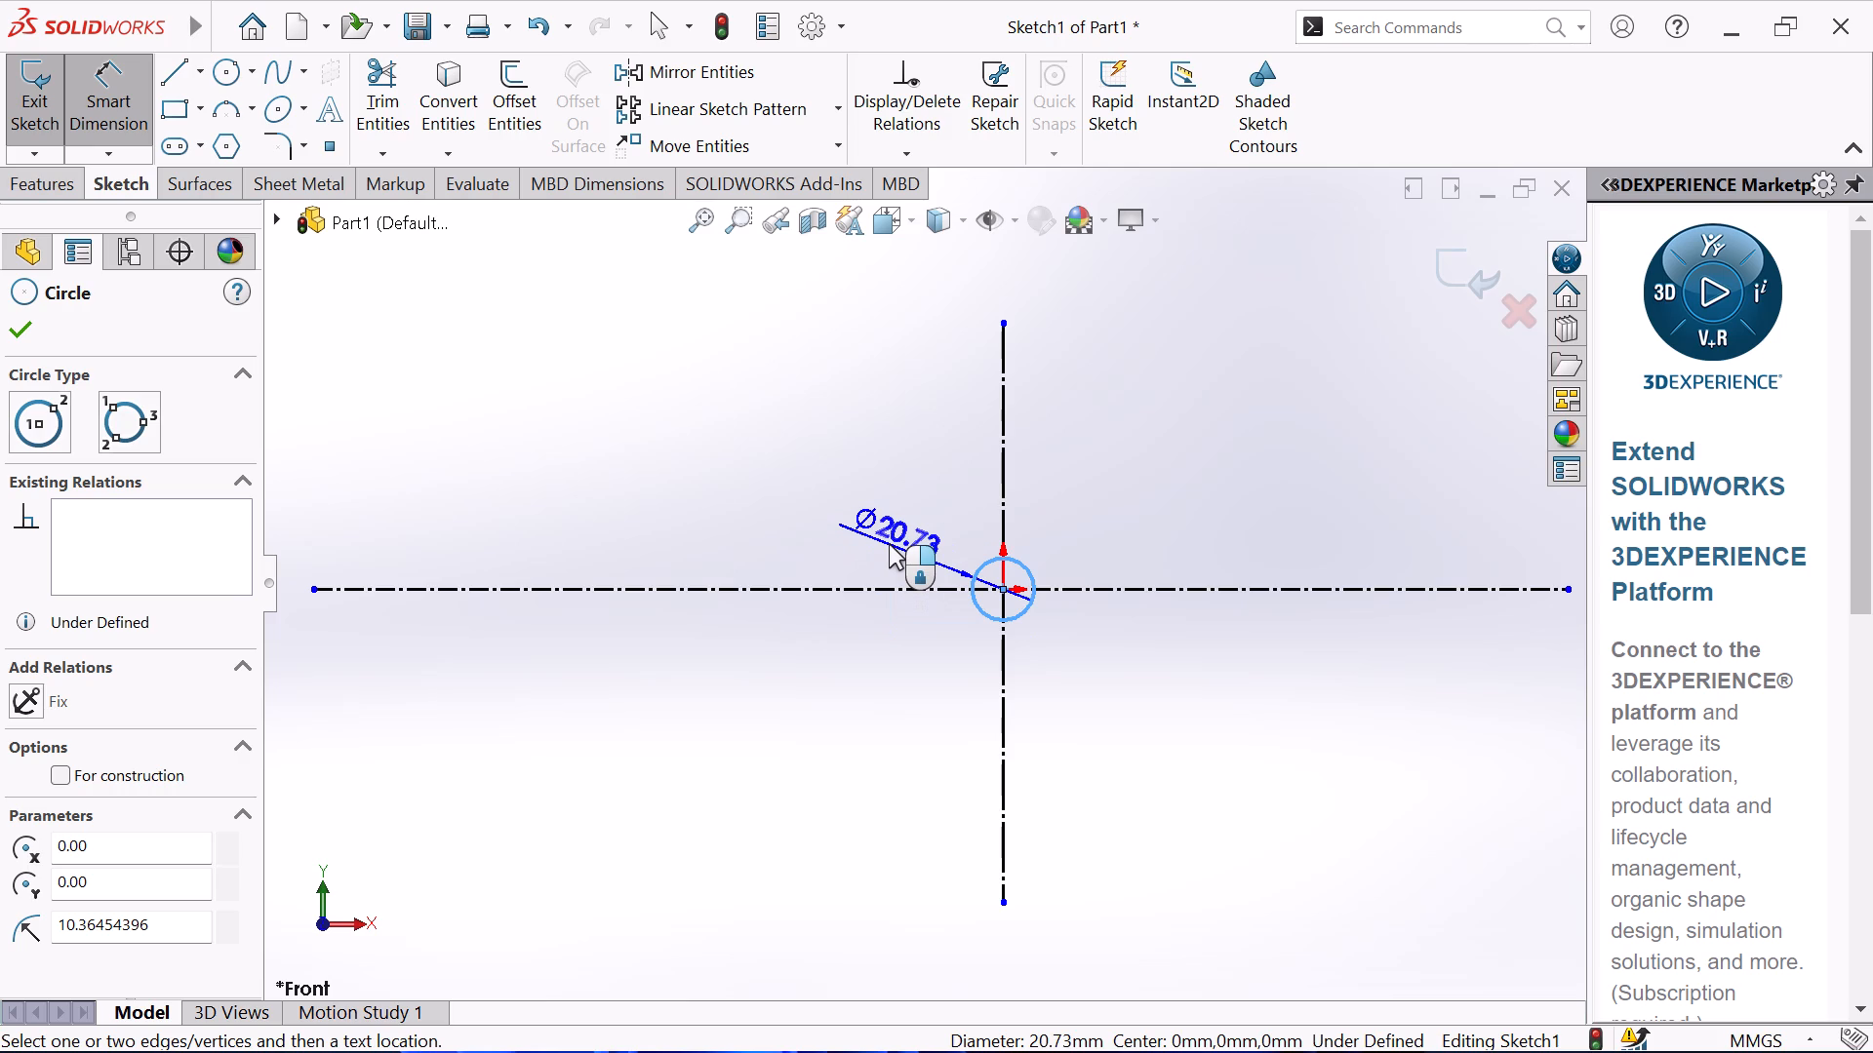
click(891, 543)
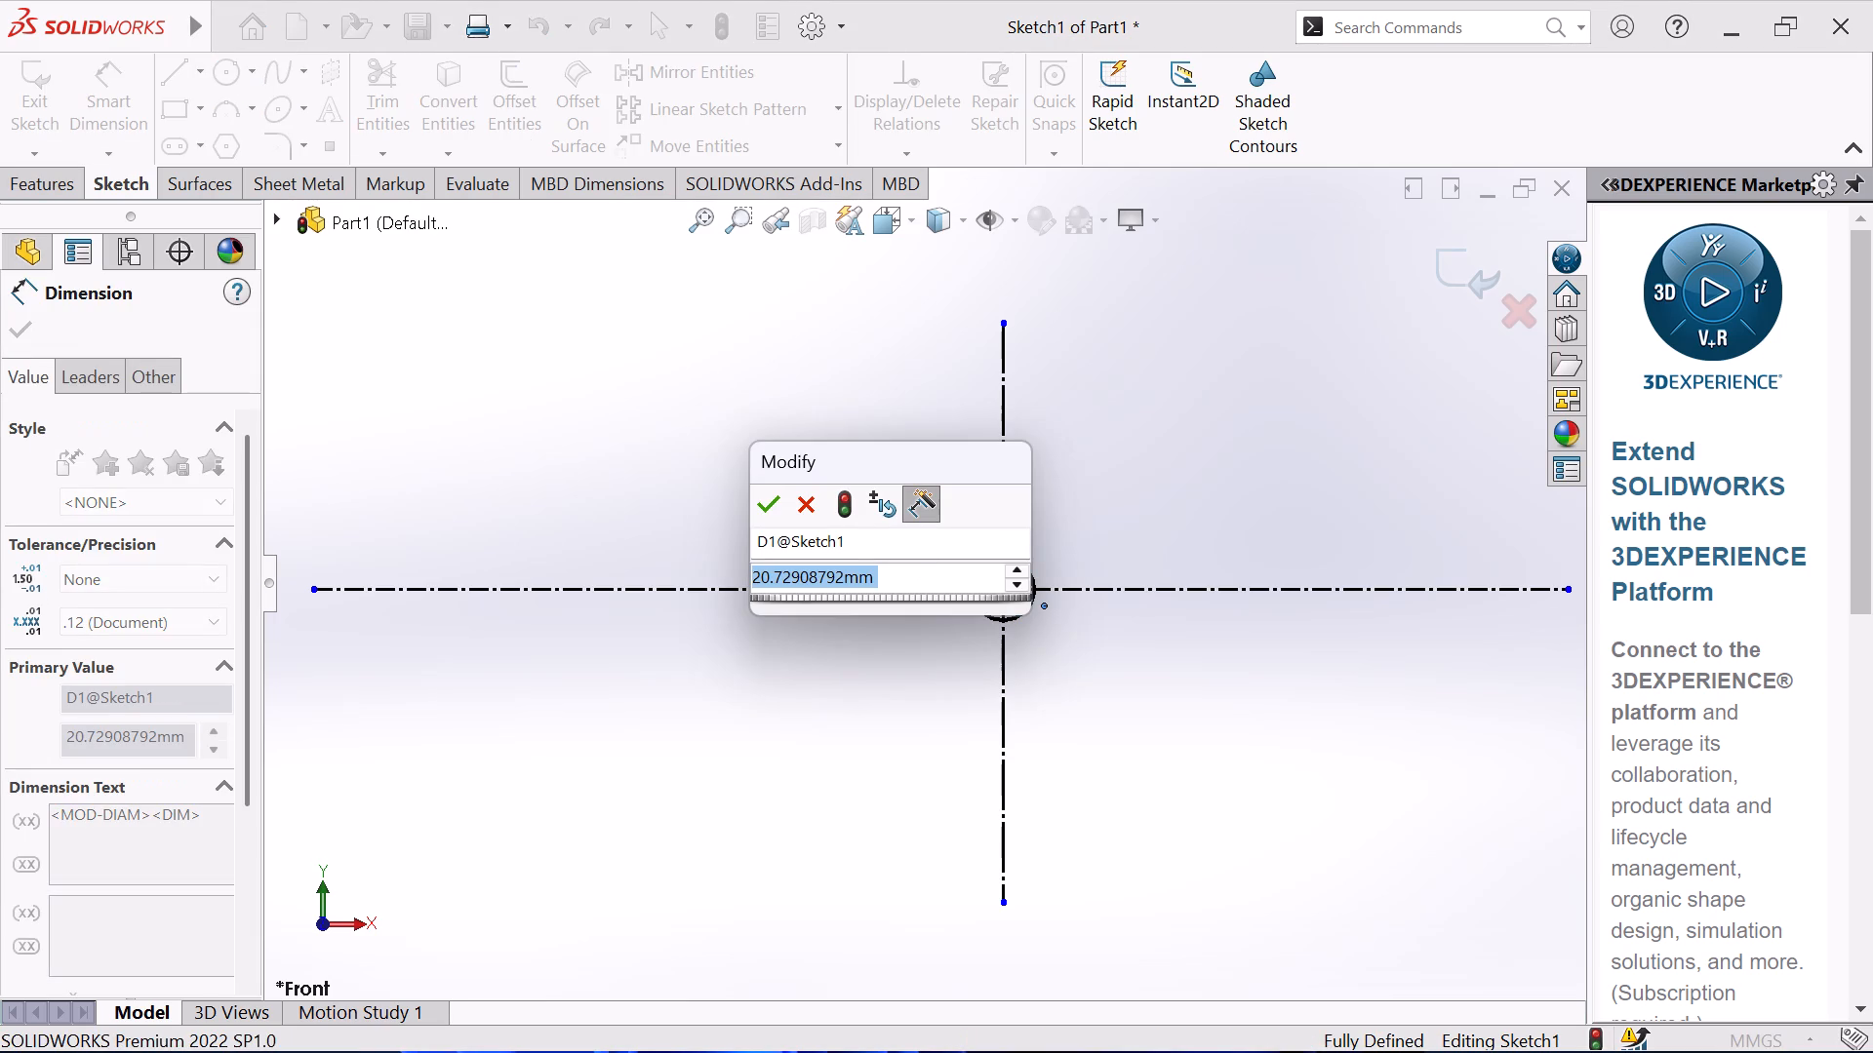
key(8)
key(Return)
right_click(834, 756)
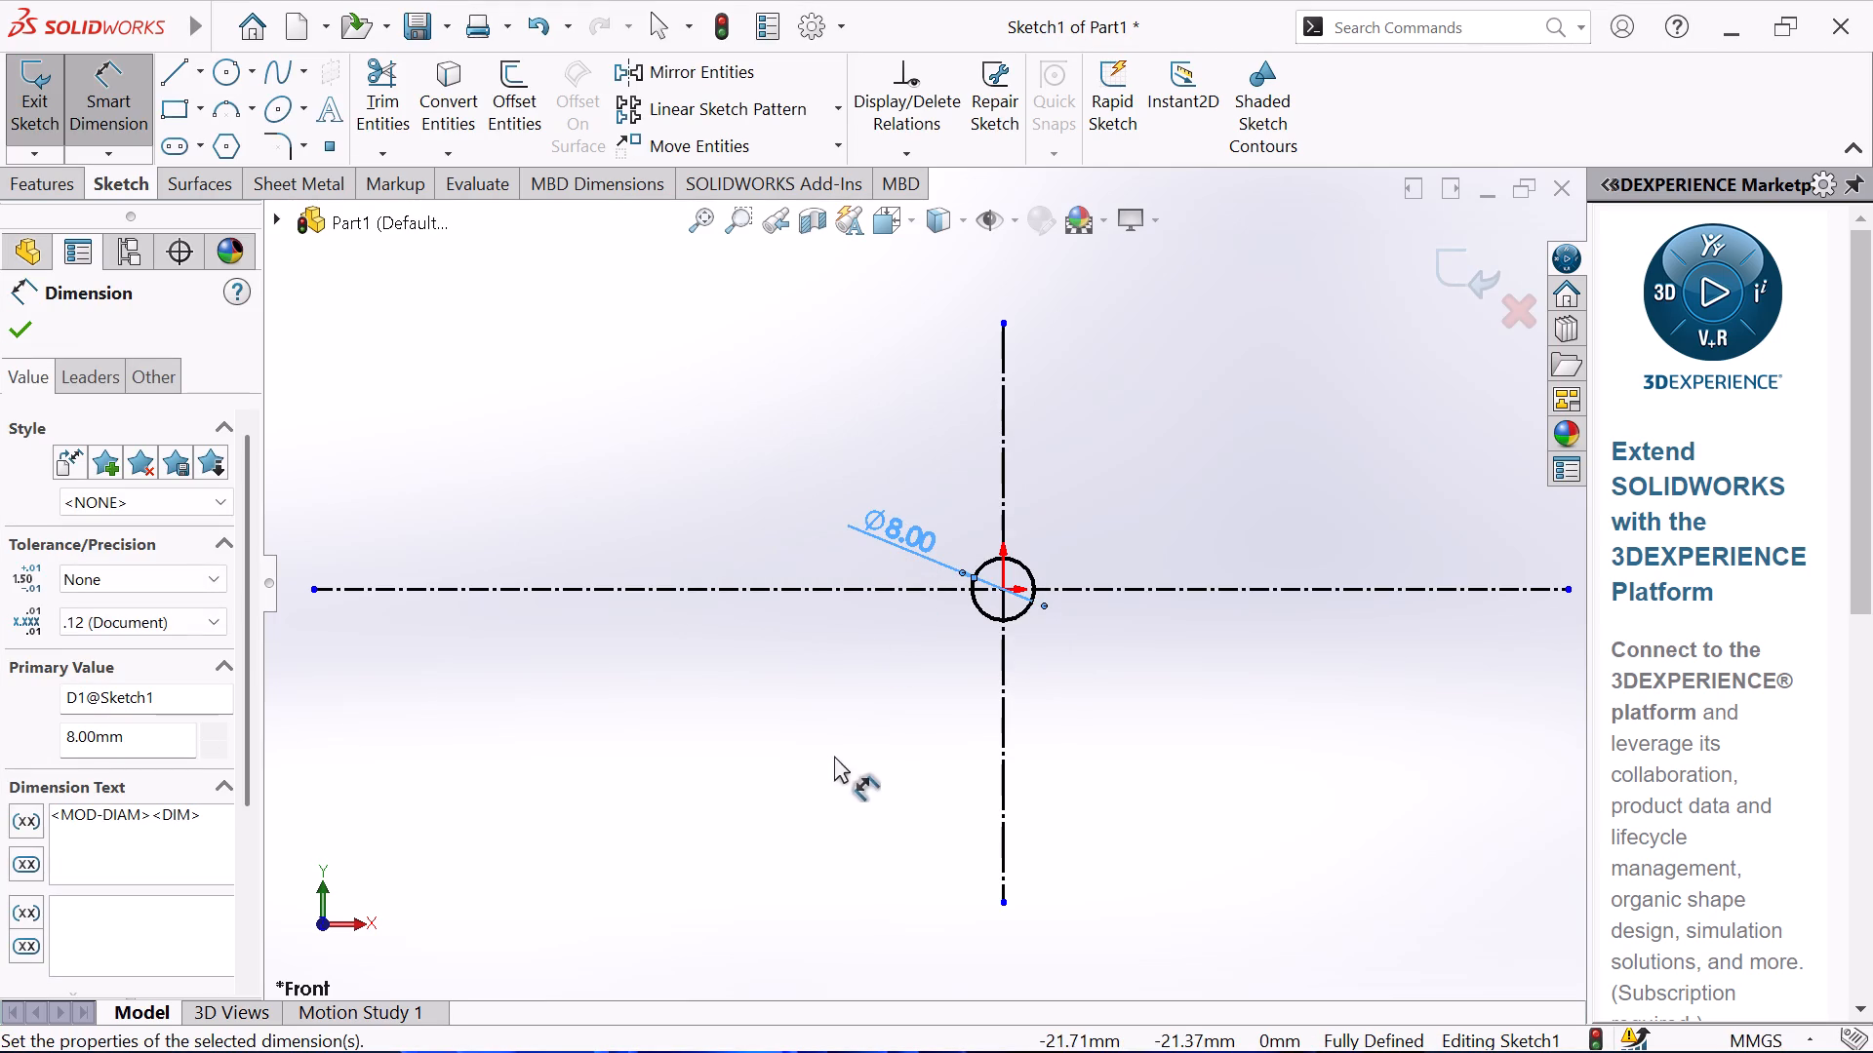
click(920, 856)
Sketch a second circle about 7.5 mm in diameter, centred about 47 mm right of and 7.5 mm below the origin.
scroll(1268, 662, up, 2)
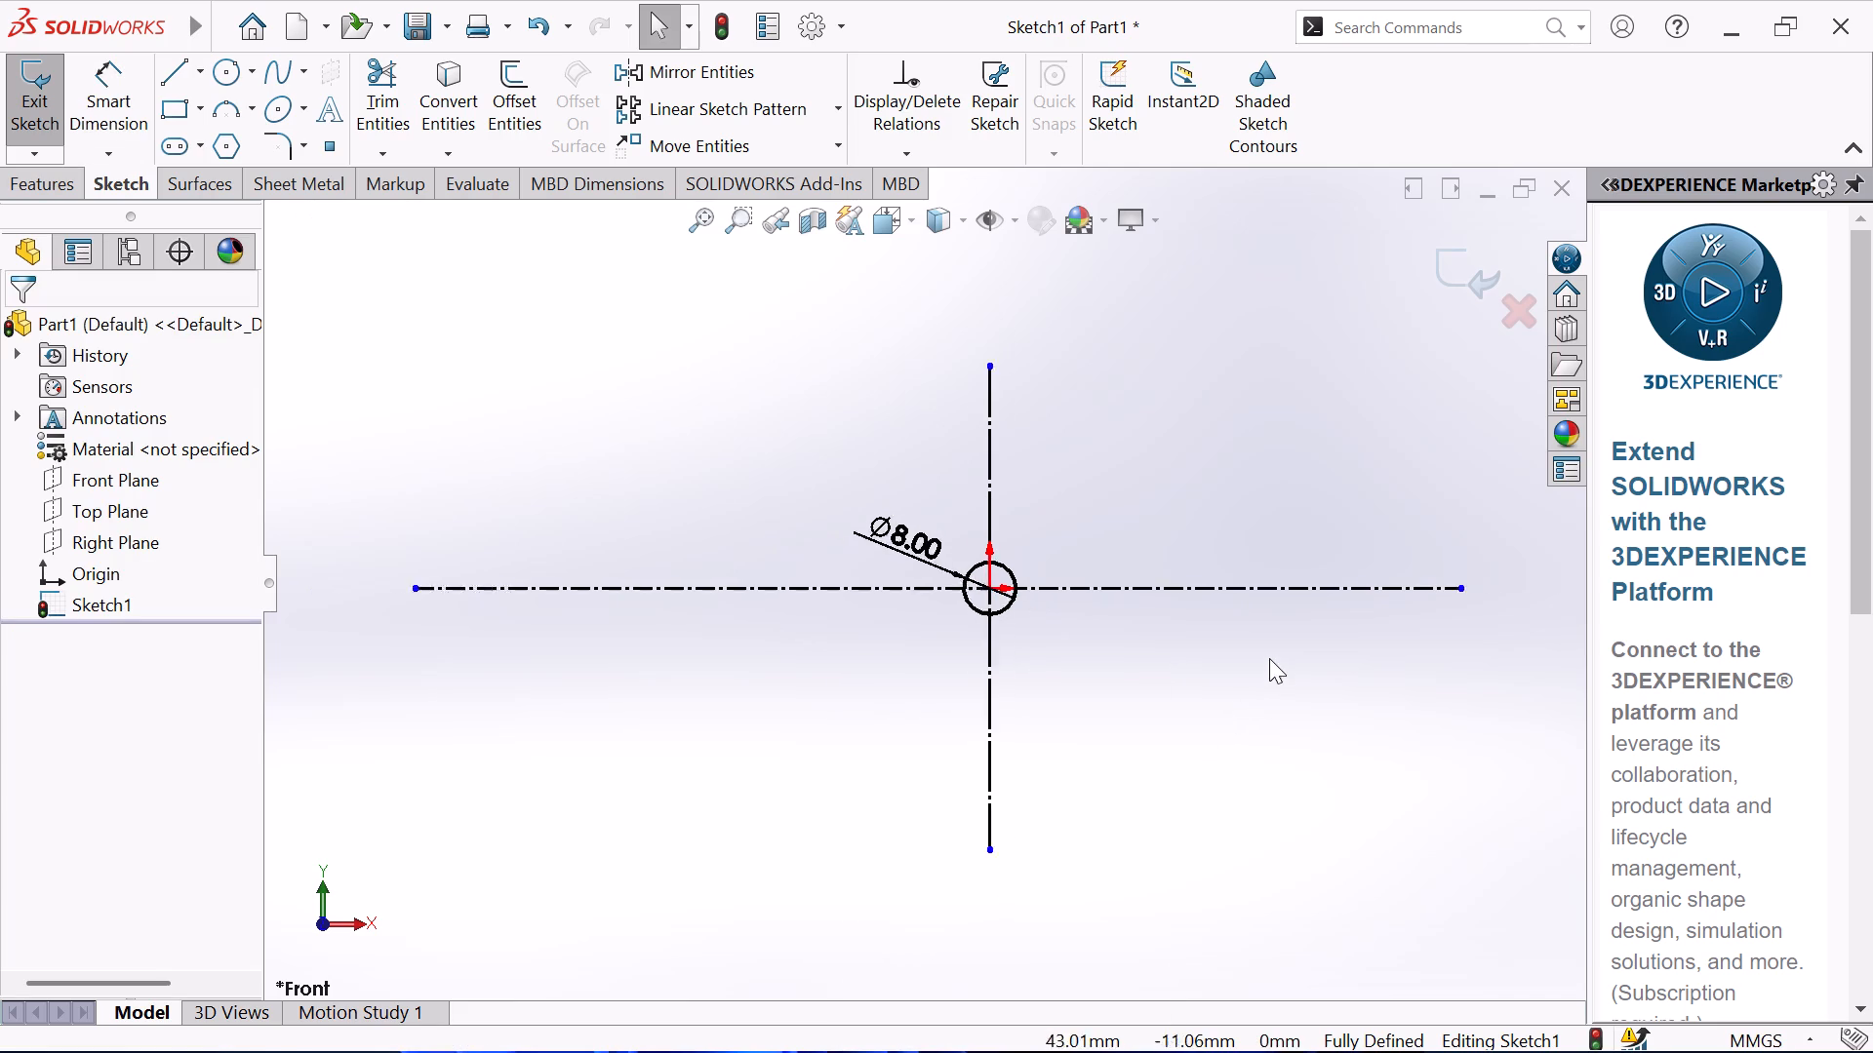
scroll(1384, 545, down, 2)
scroll(622, 687, down, 2)
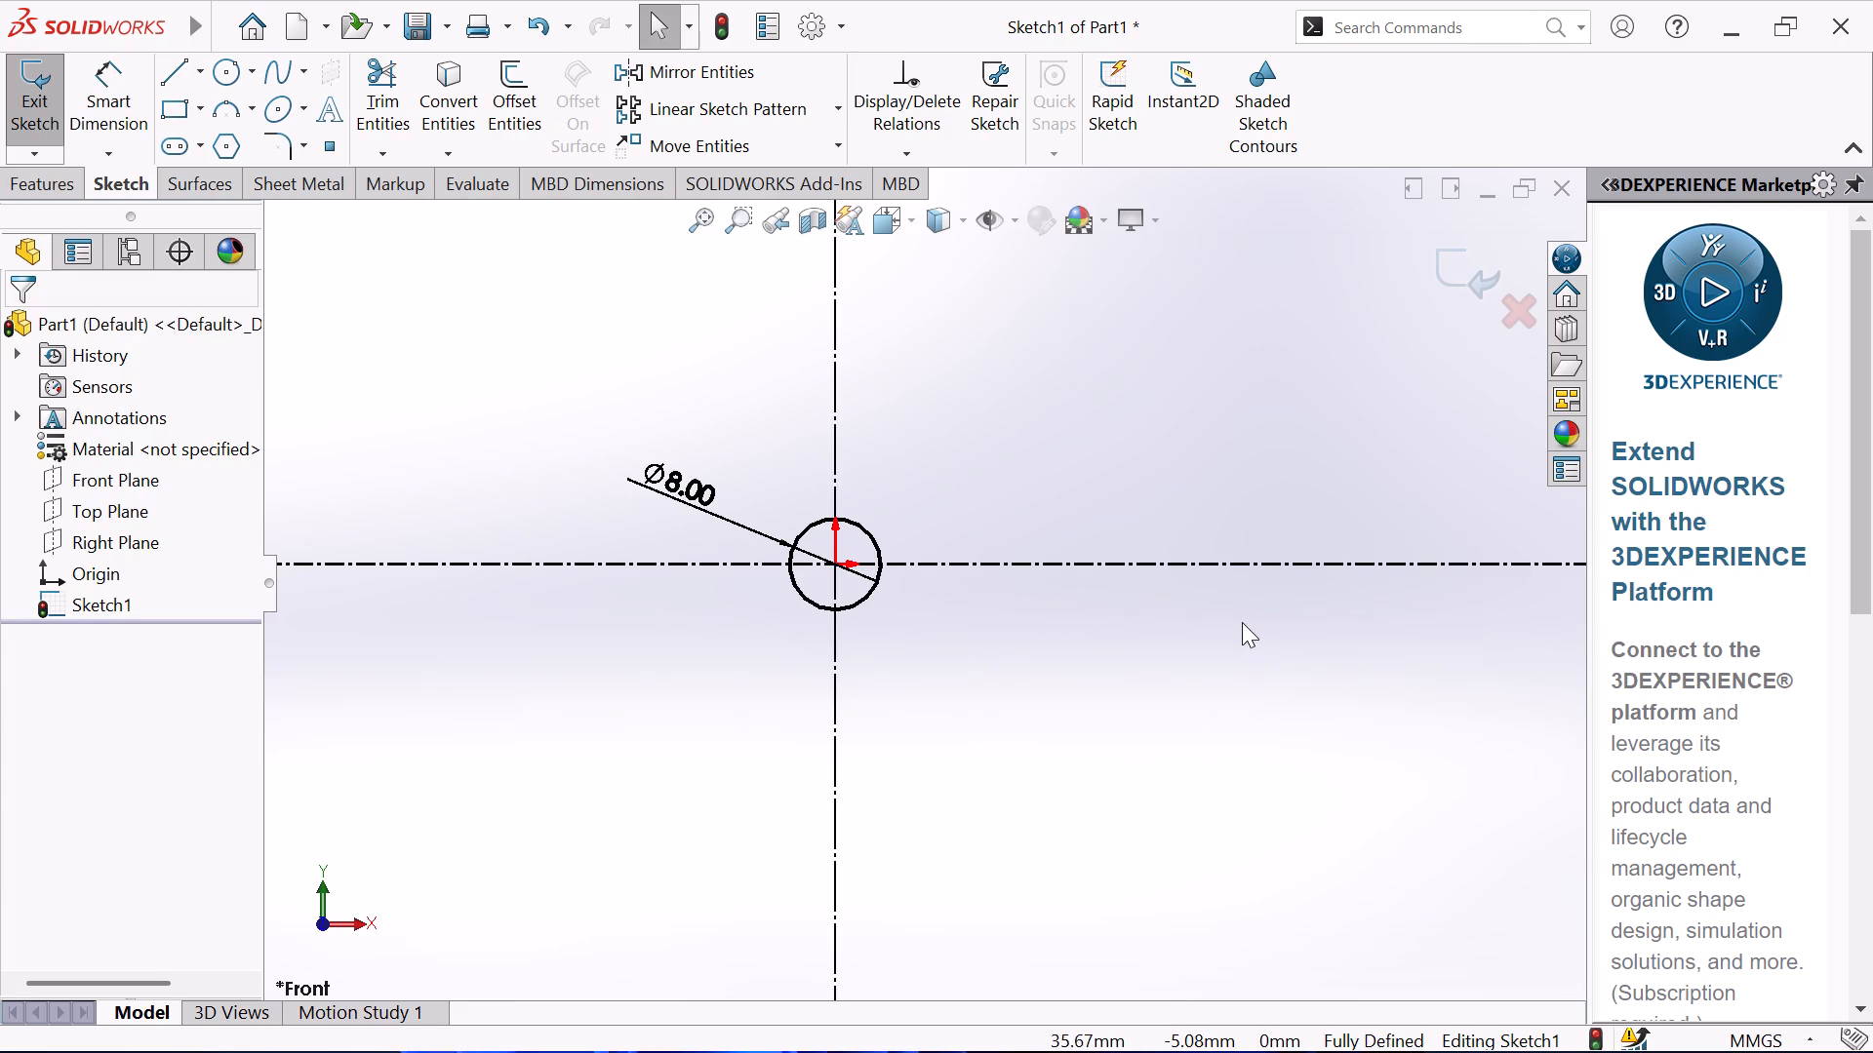
click(230, 78)
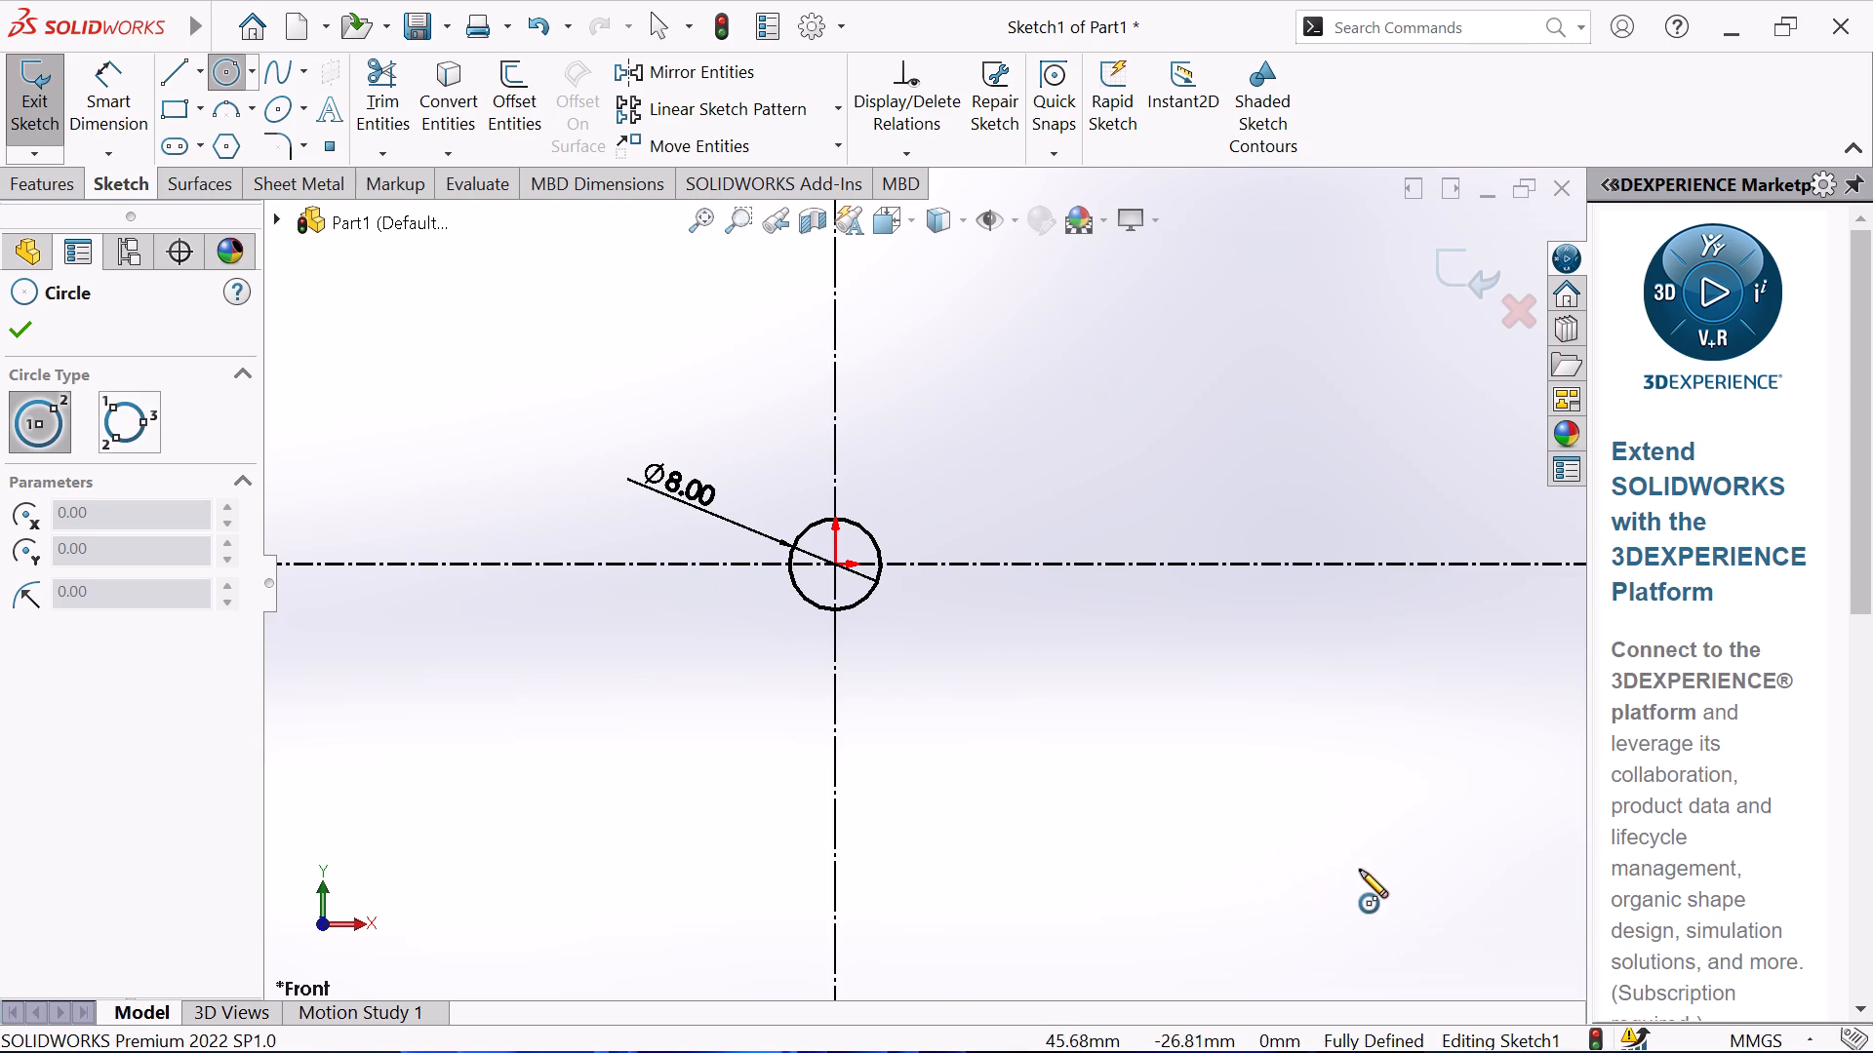
click(1367, 649)
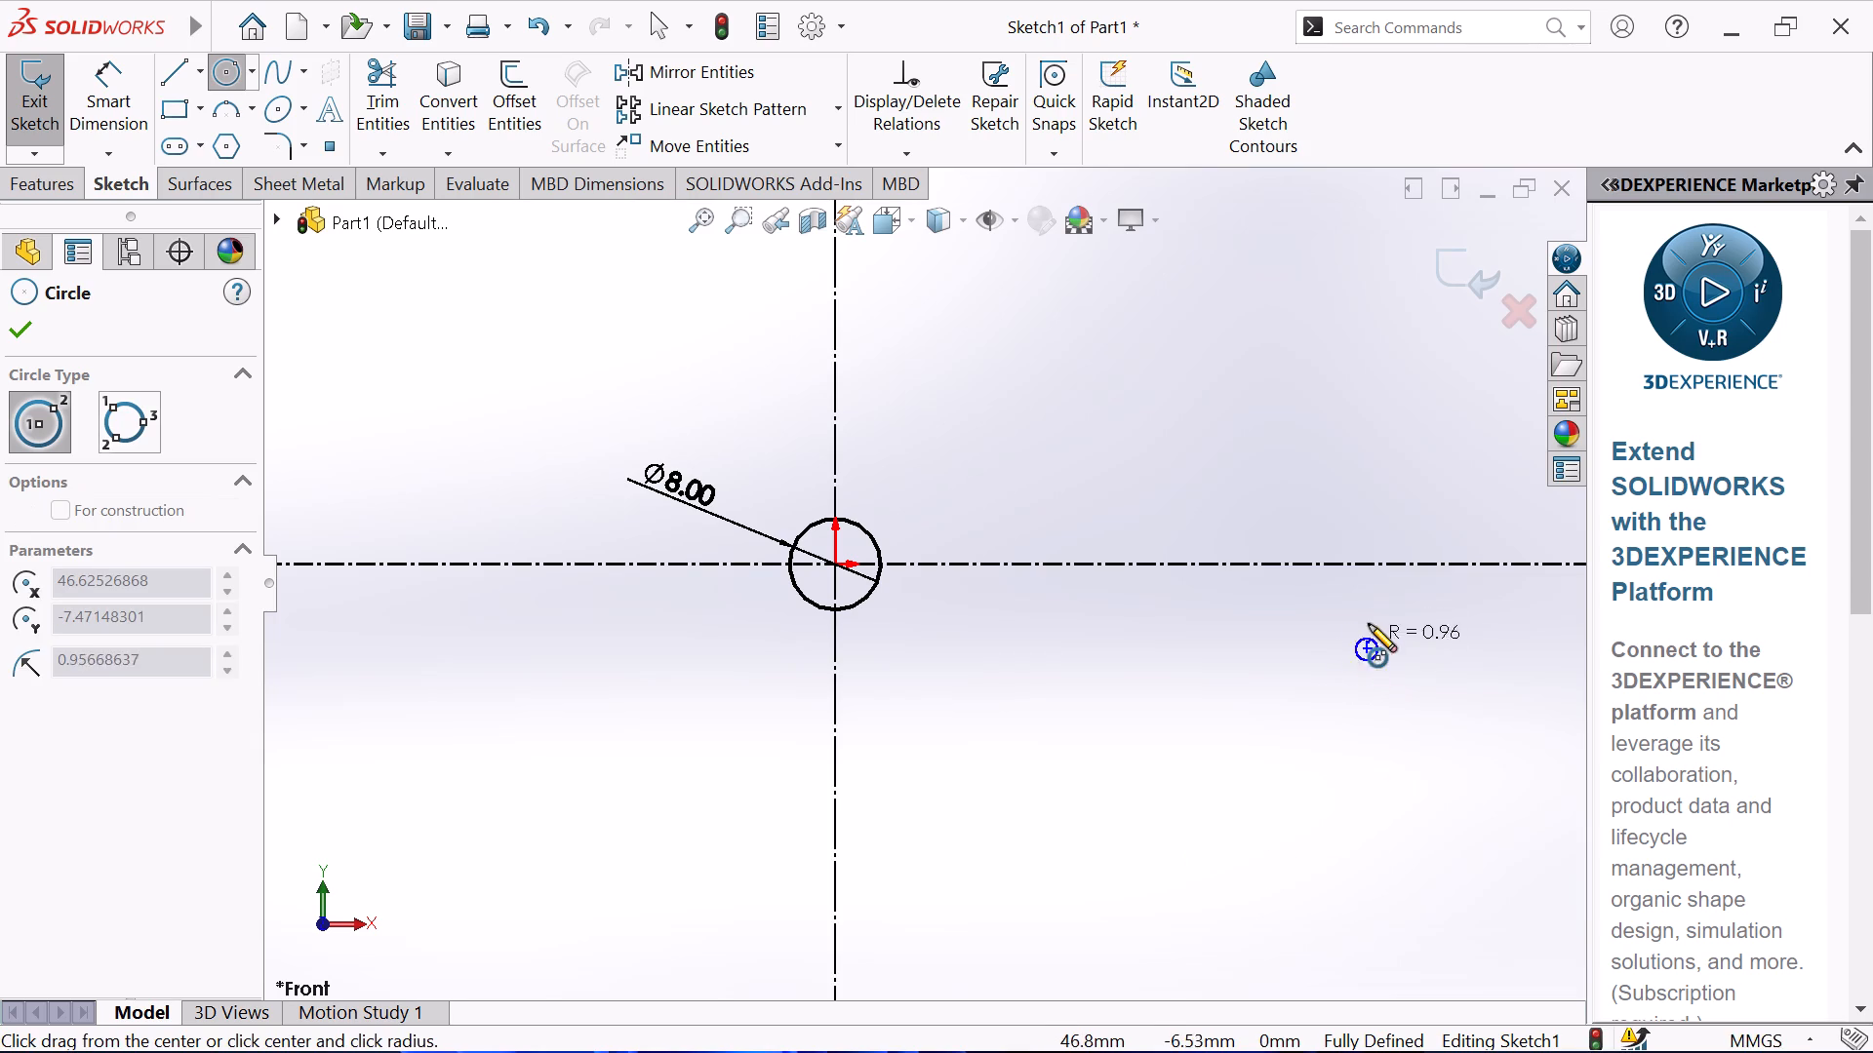
click(1370, 606)
right_click(1295, 499)
click(1335, 515)
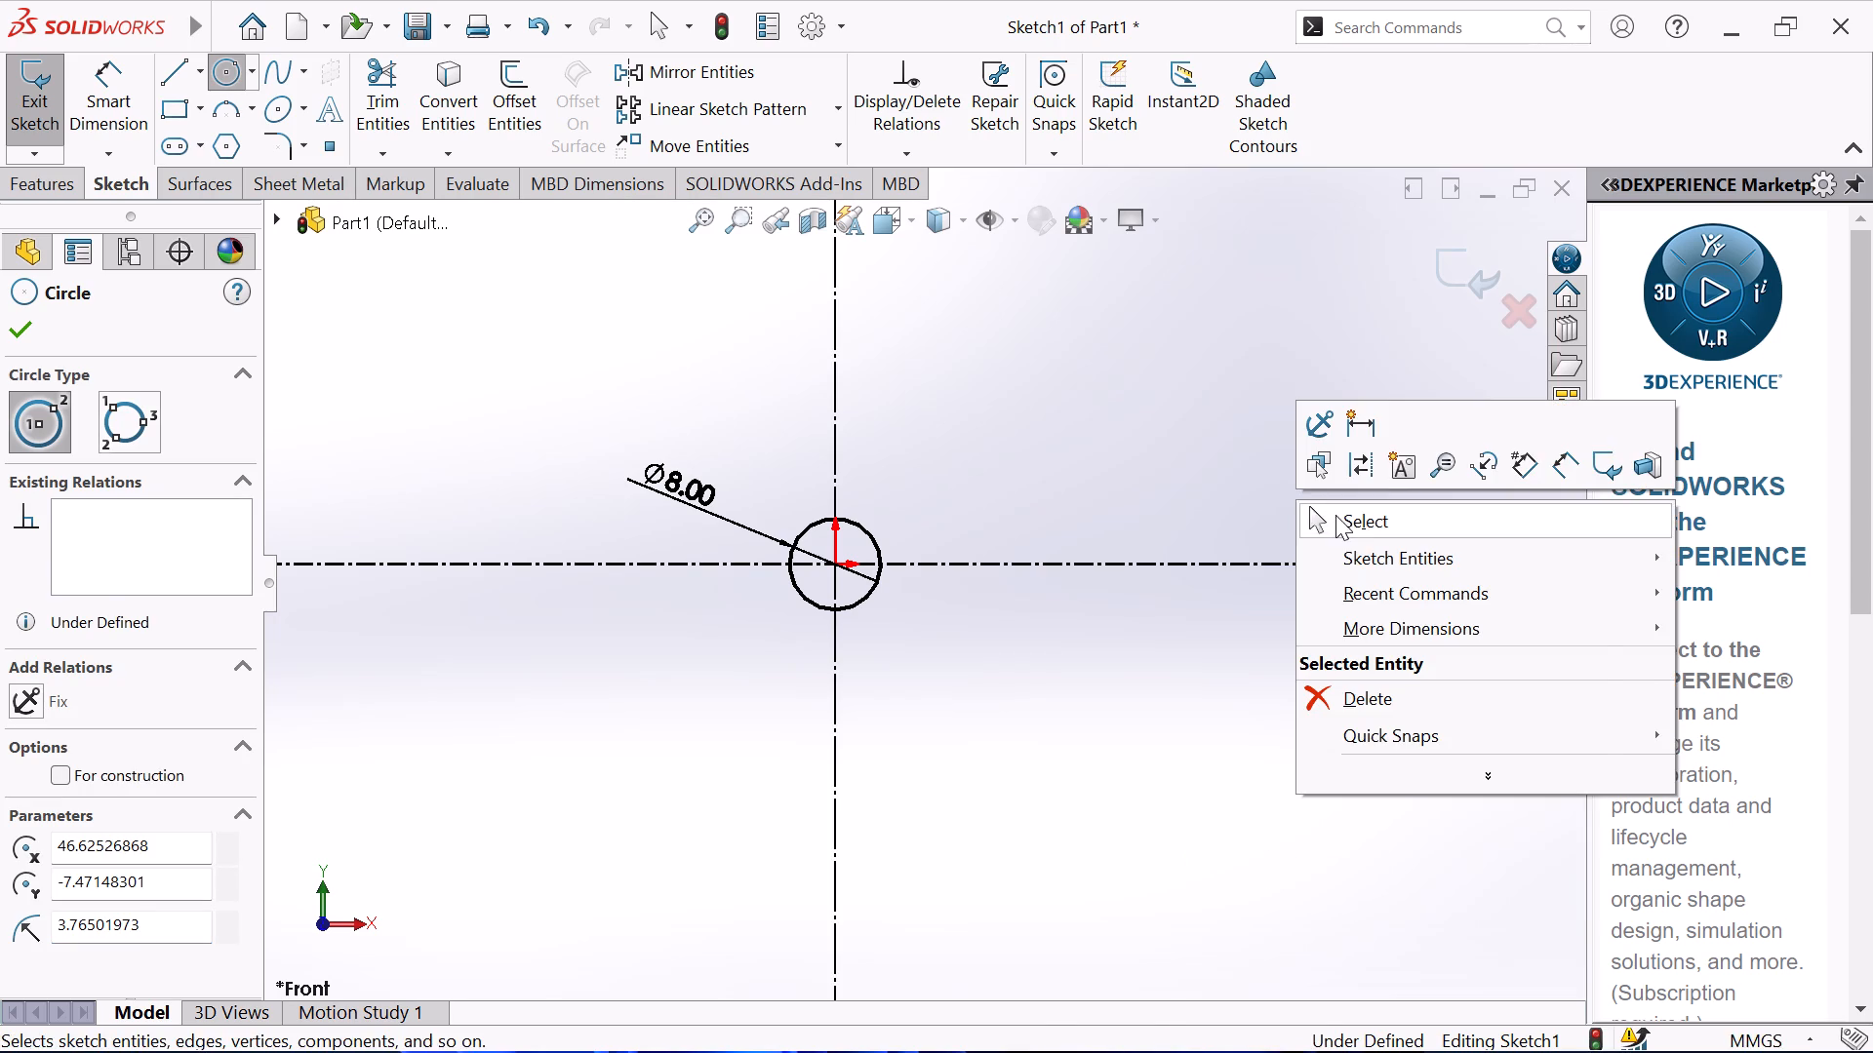
Dimension the second circle, right of and below the origin, with a diameter of 6 mm.
click(102, 109)
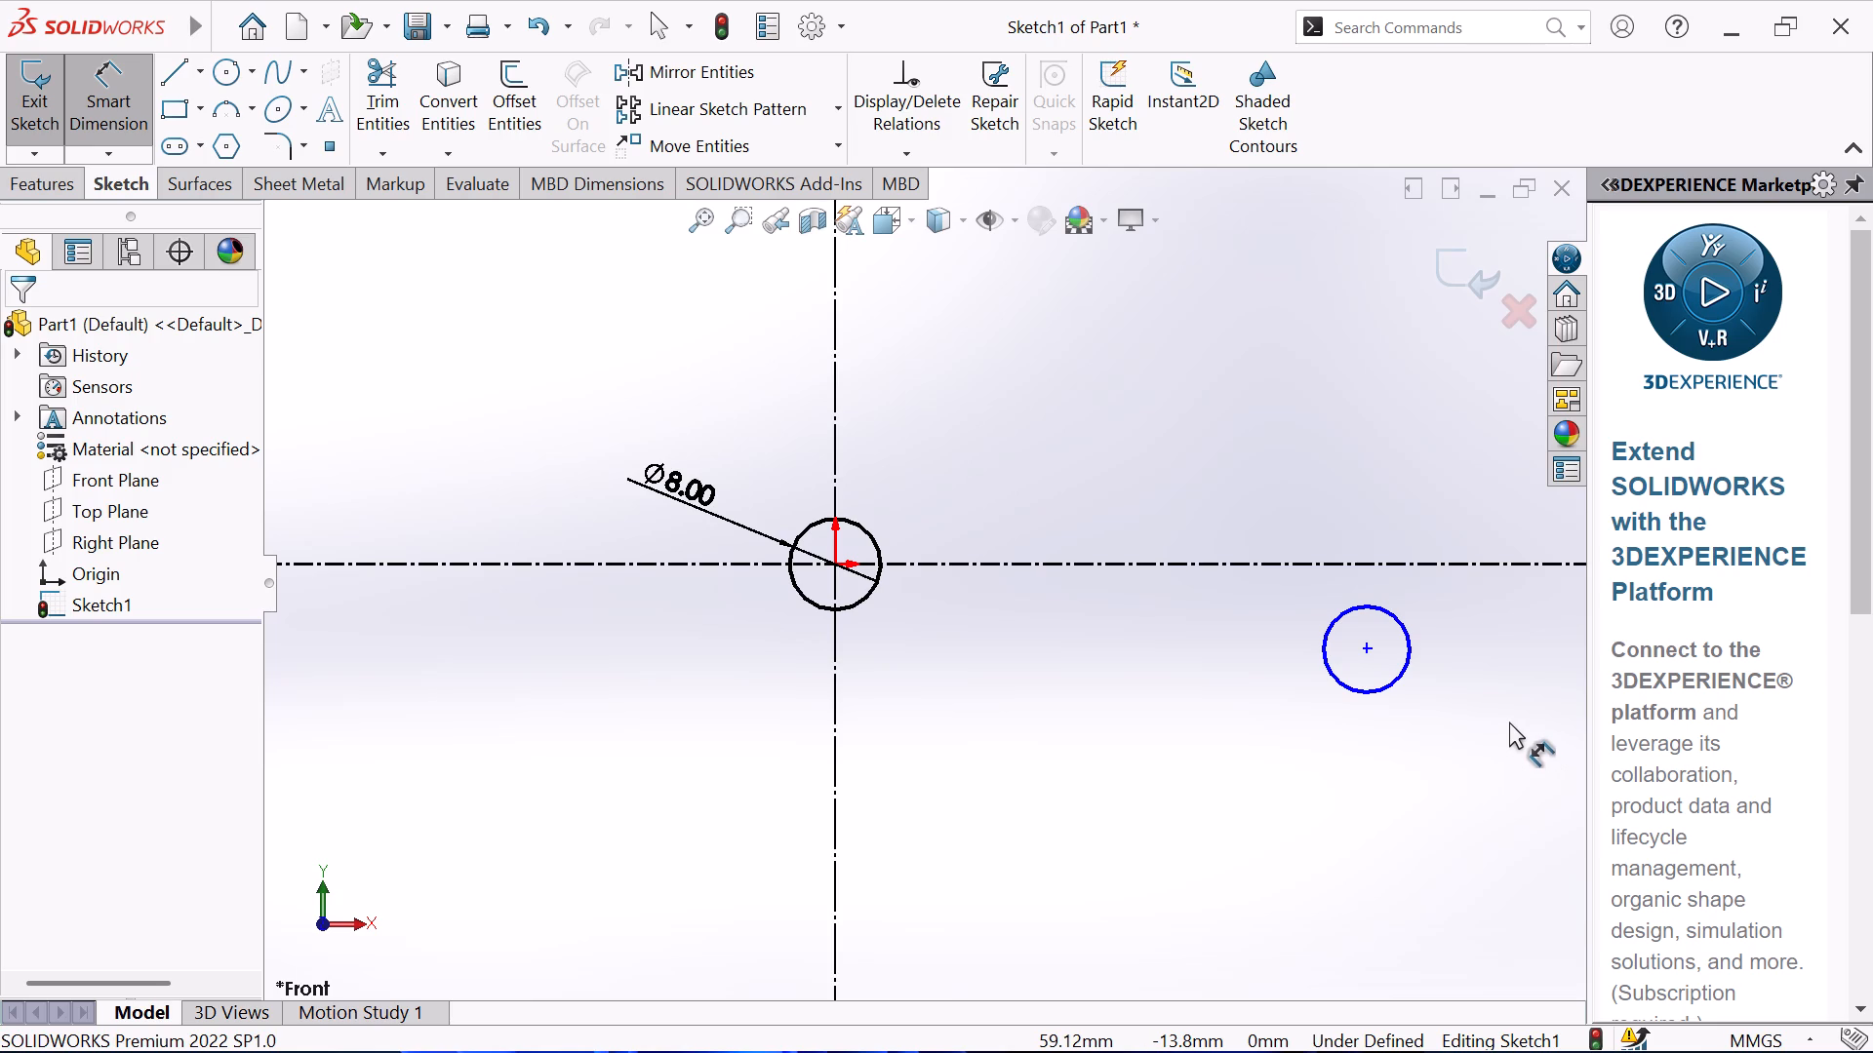
click(1374, 604)
click(1362, 487)
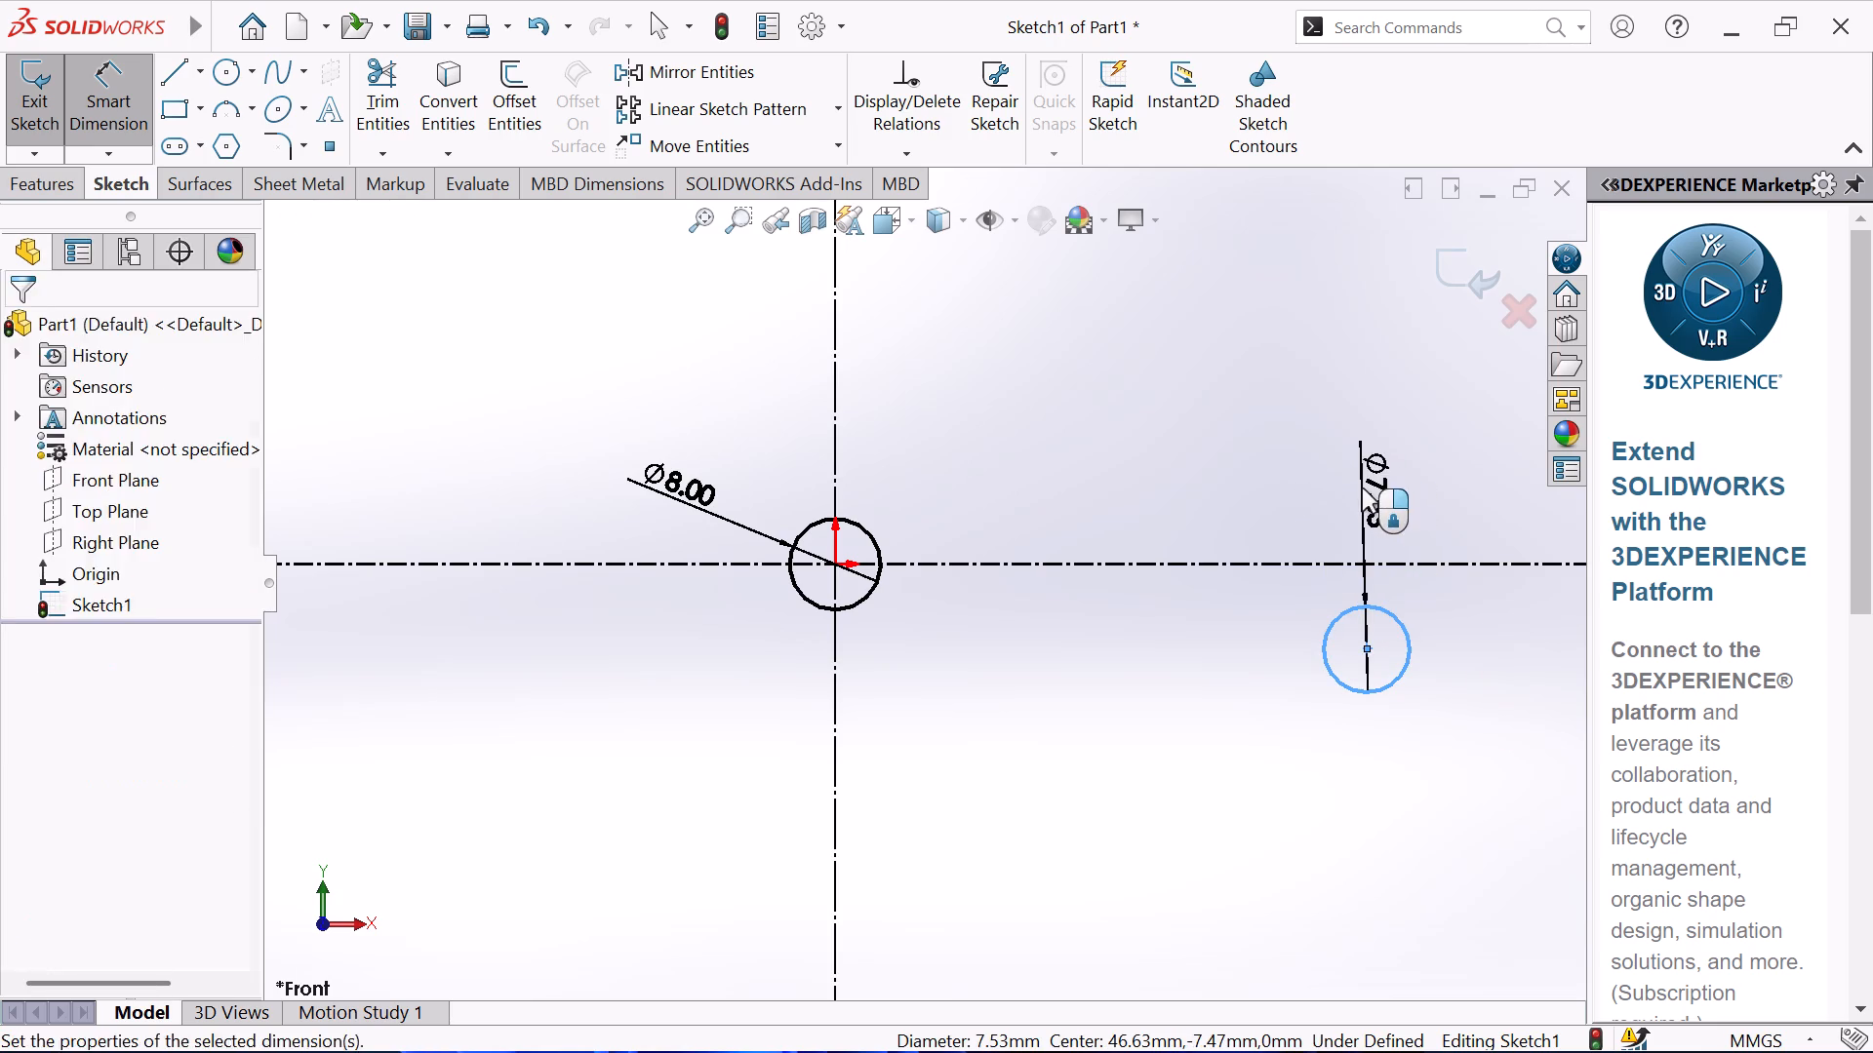
key(6)
key(Return)
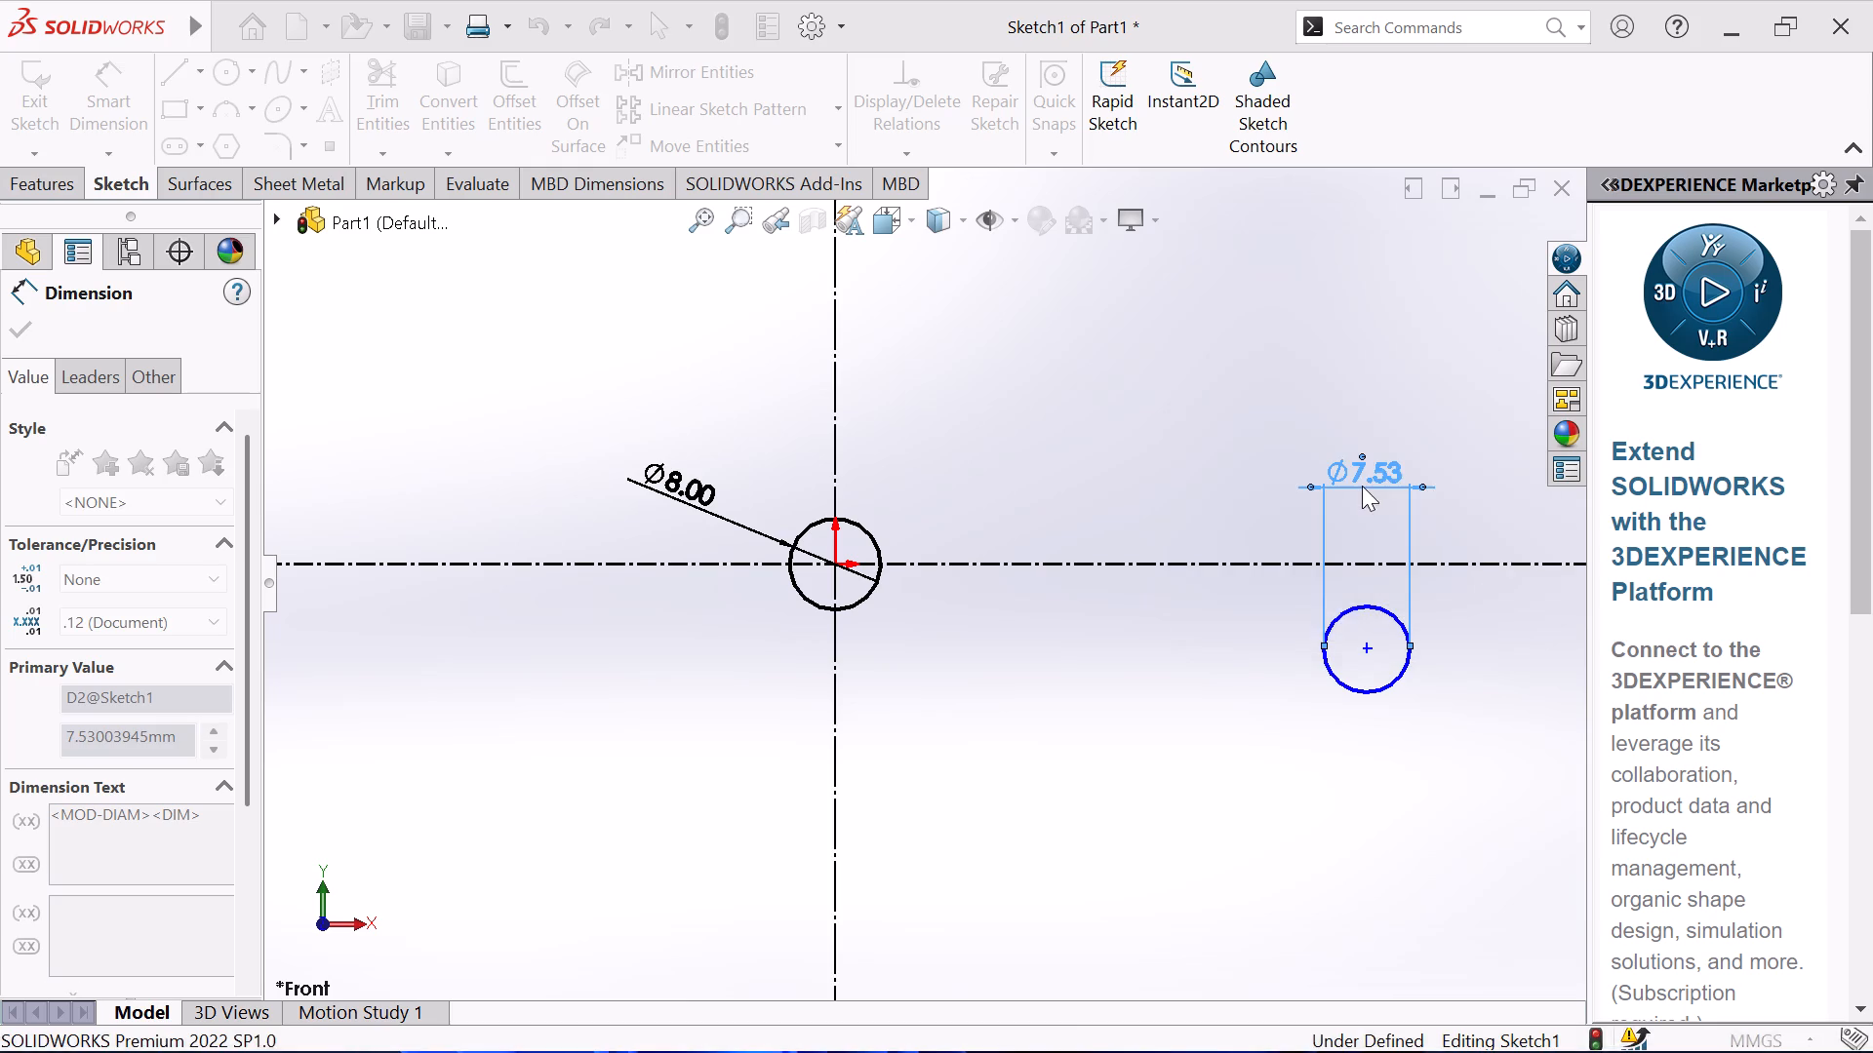
right_click(1186, 487)
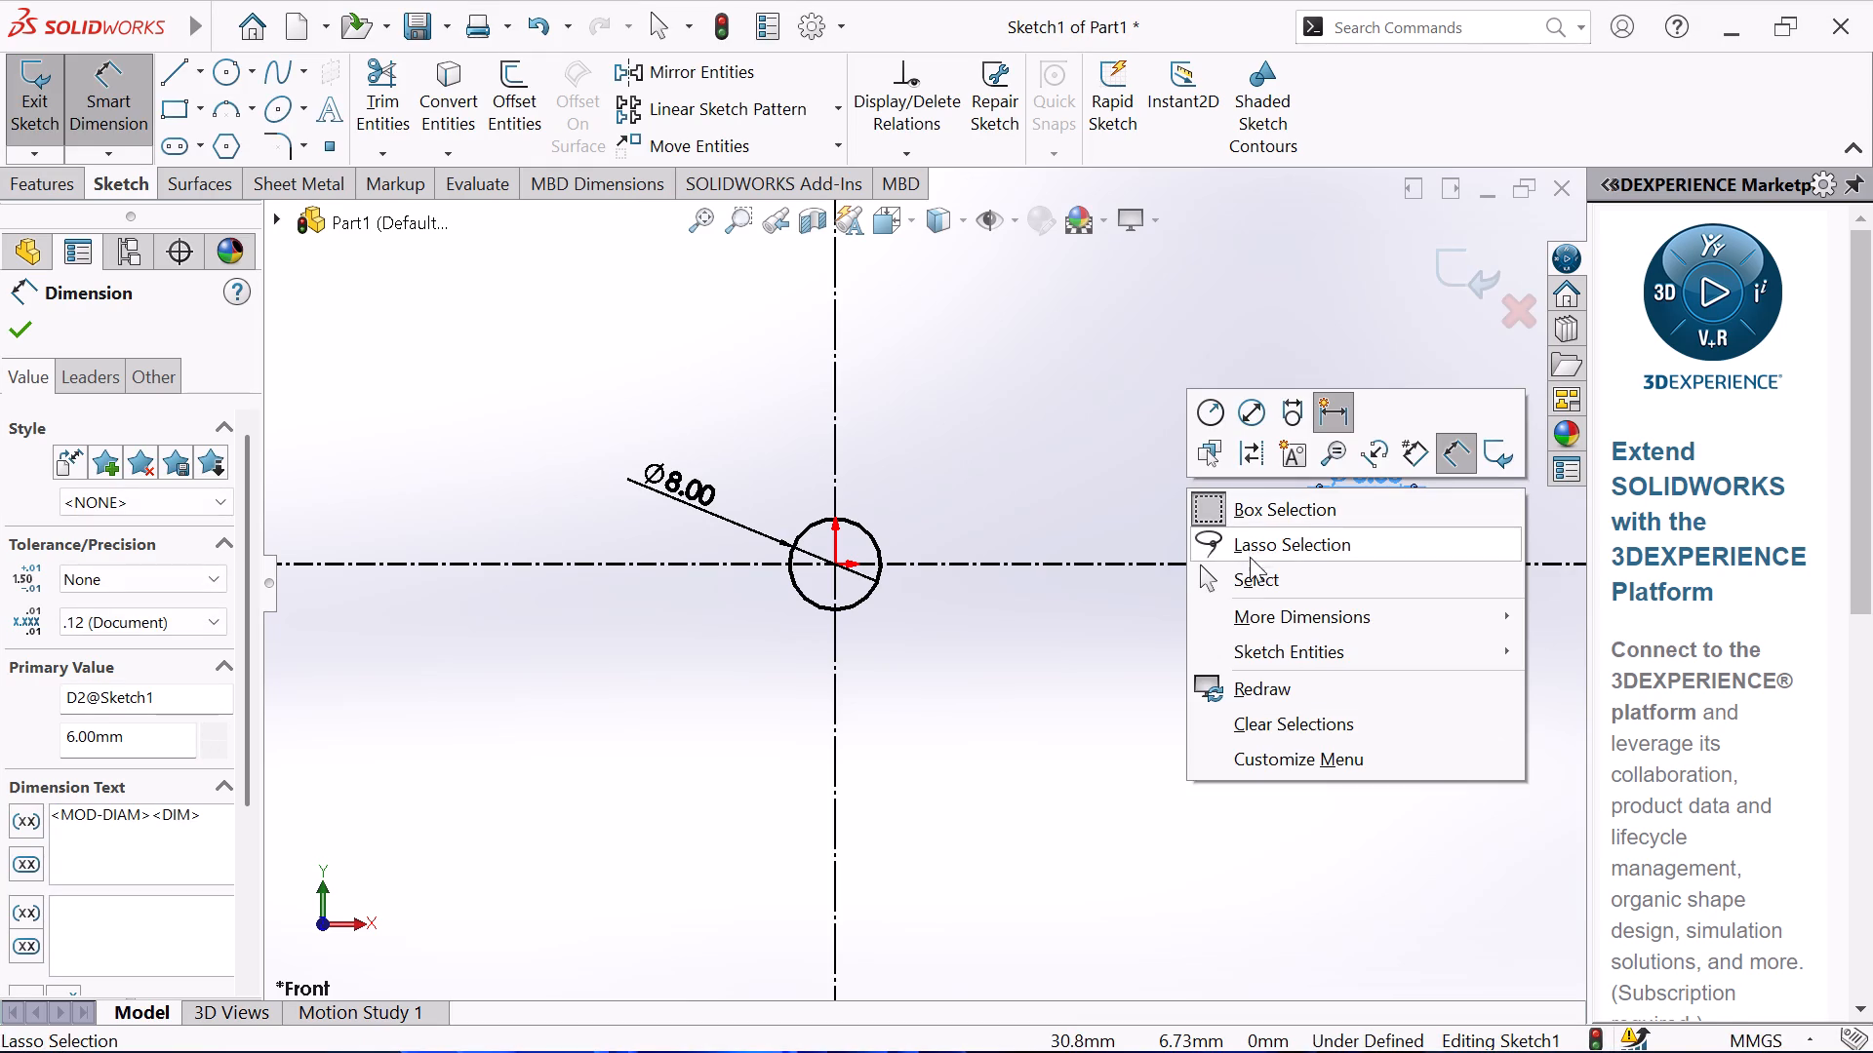
Dimension the vertical distance between the origin and the 6 mm circle's centre as 10.35 mm.
click(1248, 580)
click(112, 103)
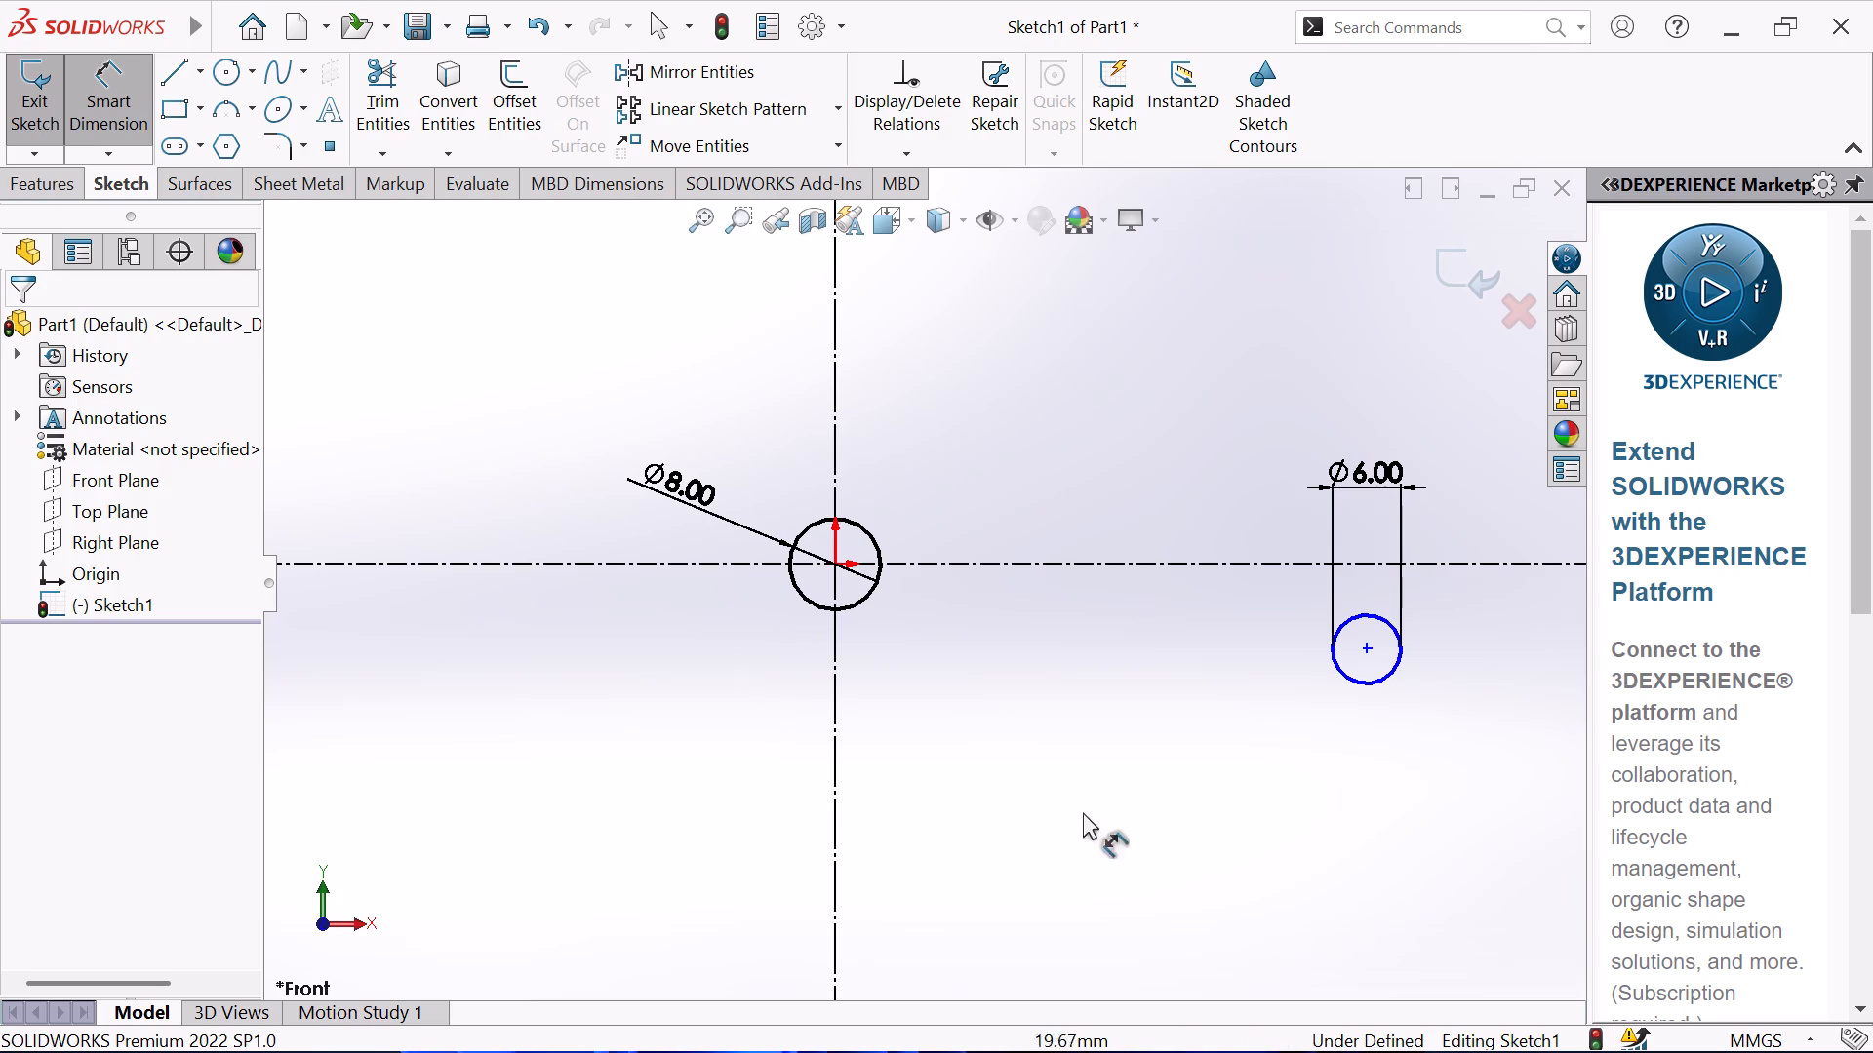
click(1371, 649)
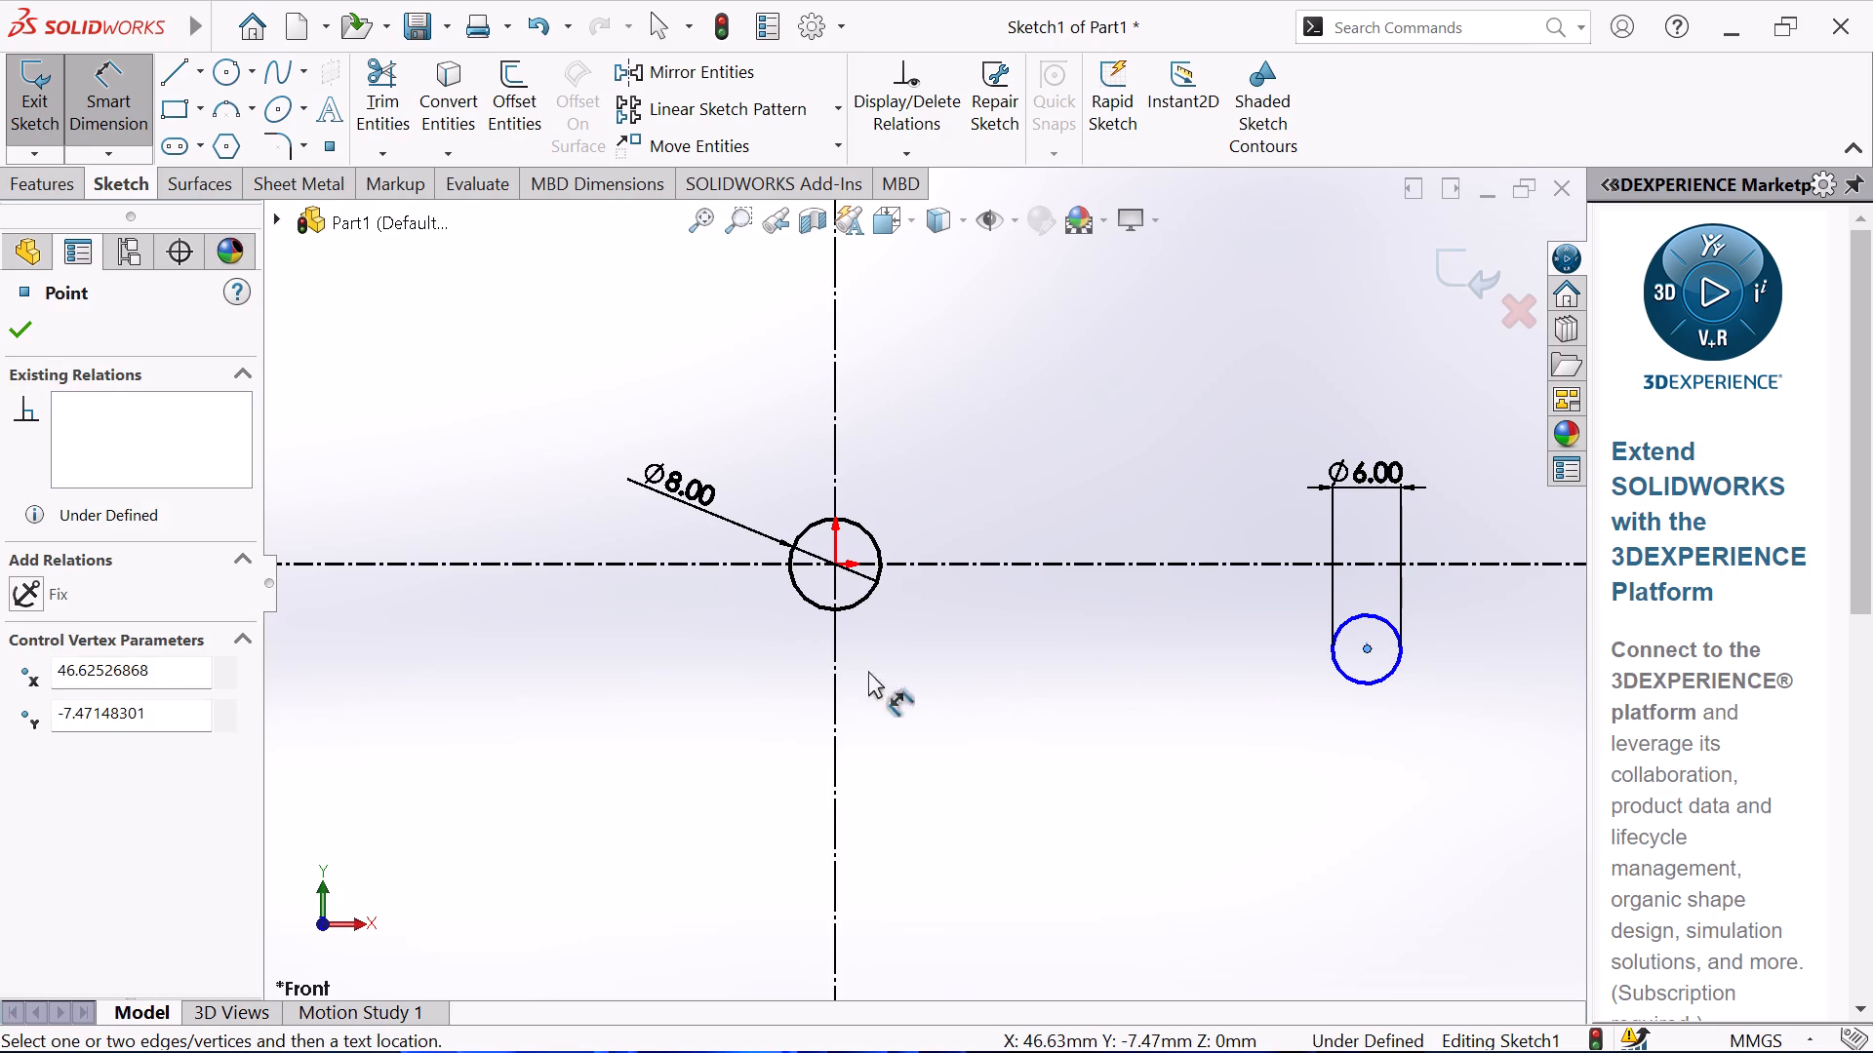
click(833, 560)
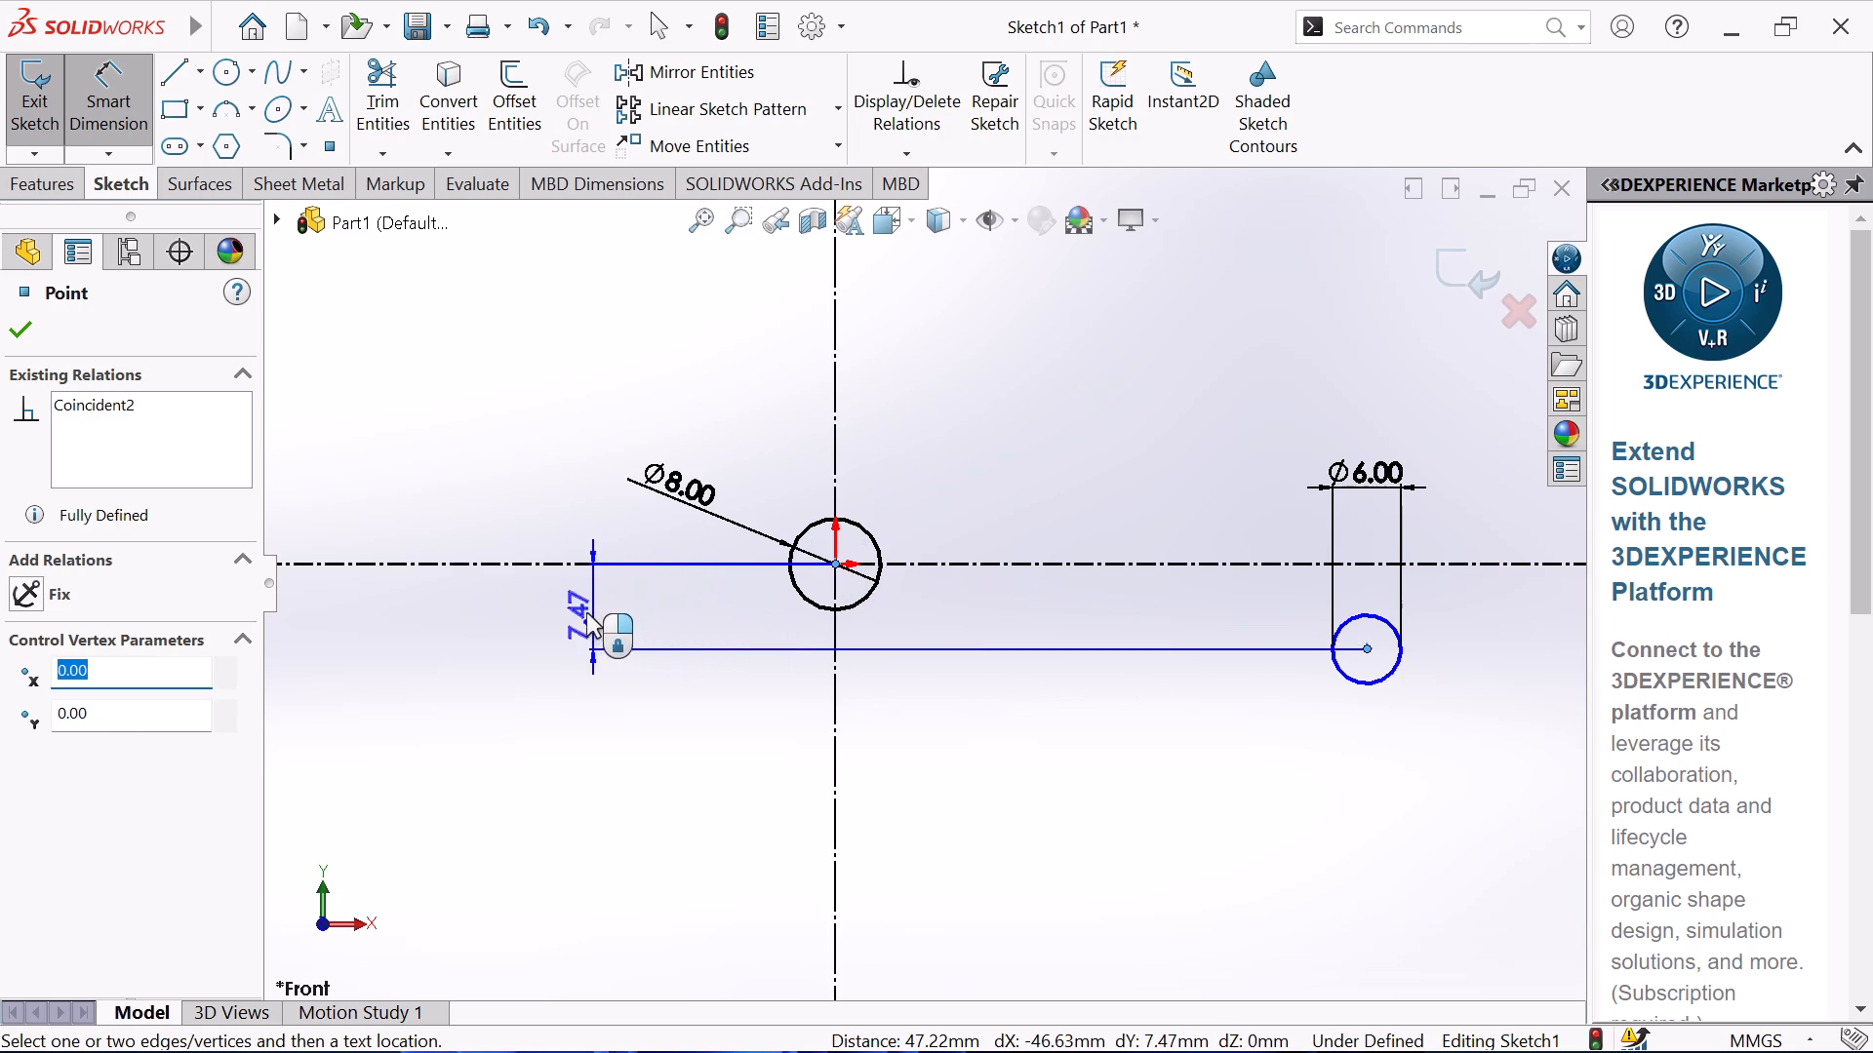
click(537, 604)
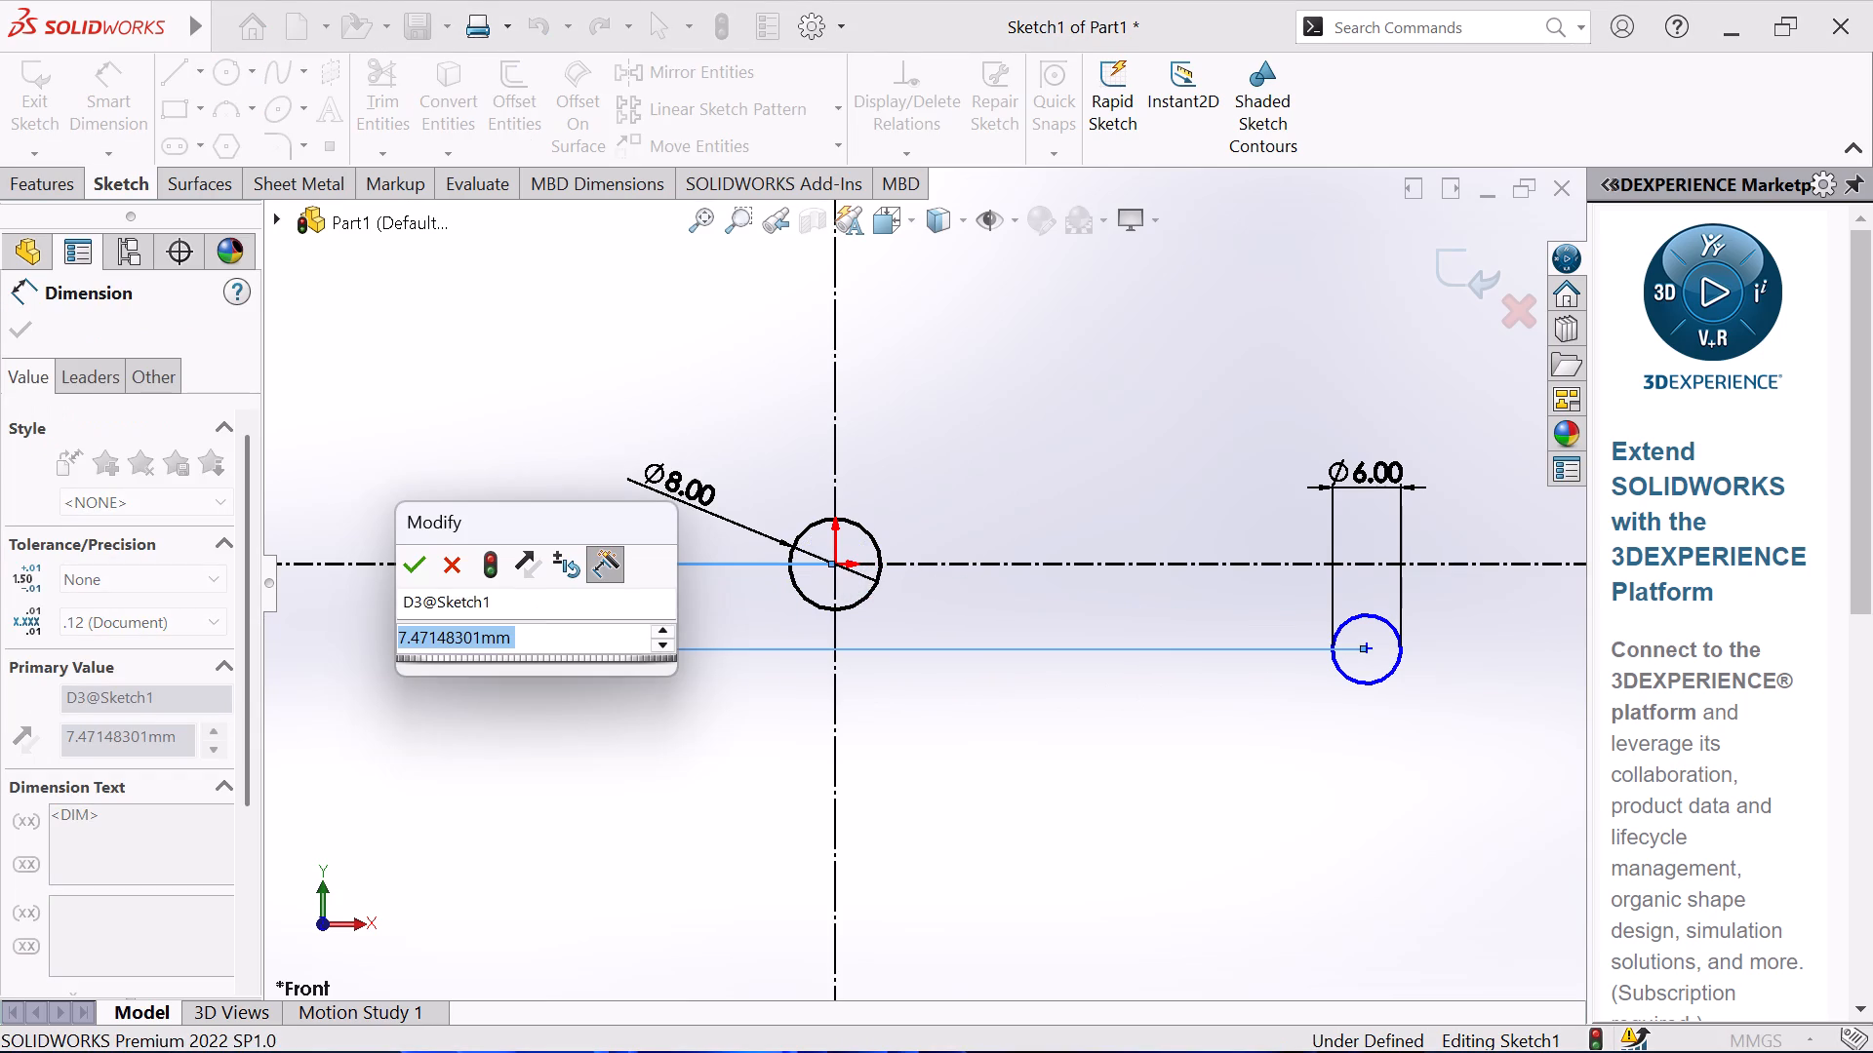
key(1)
key(0)
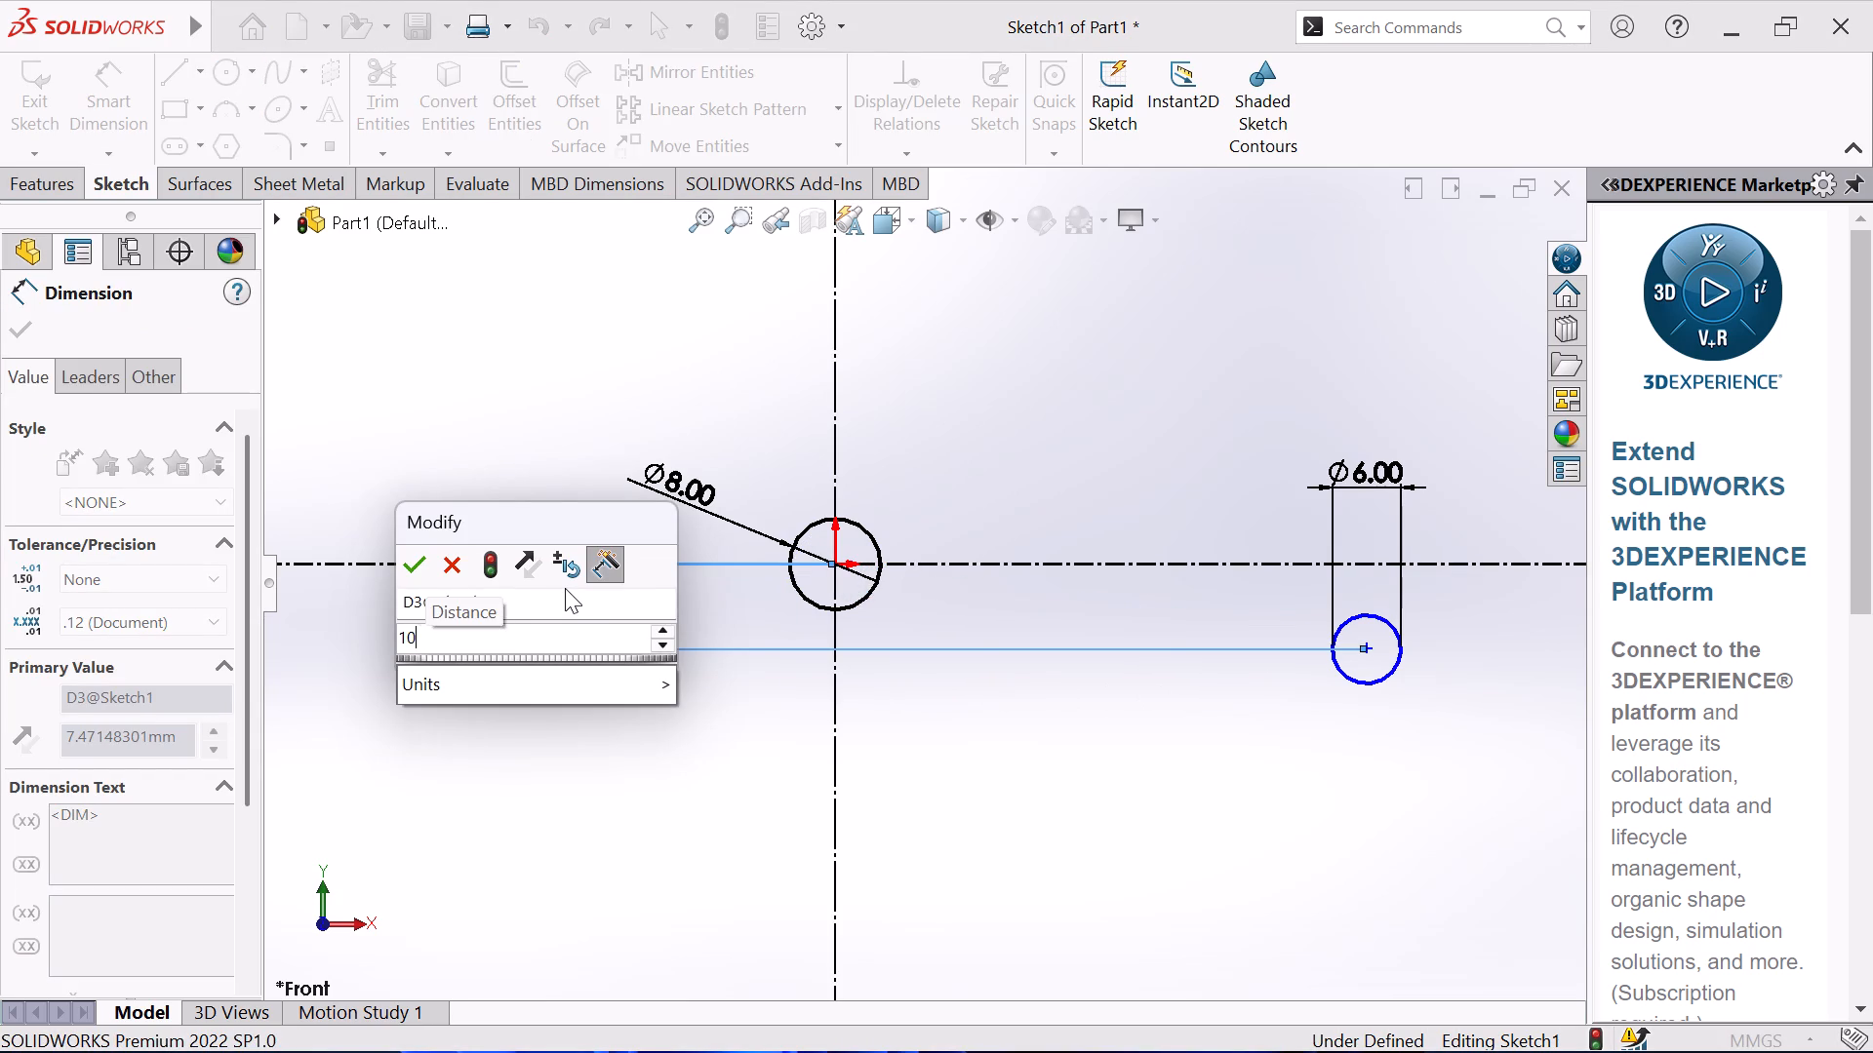
text(.35)
key(Return)
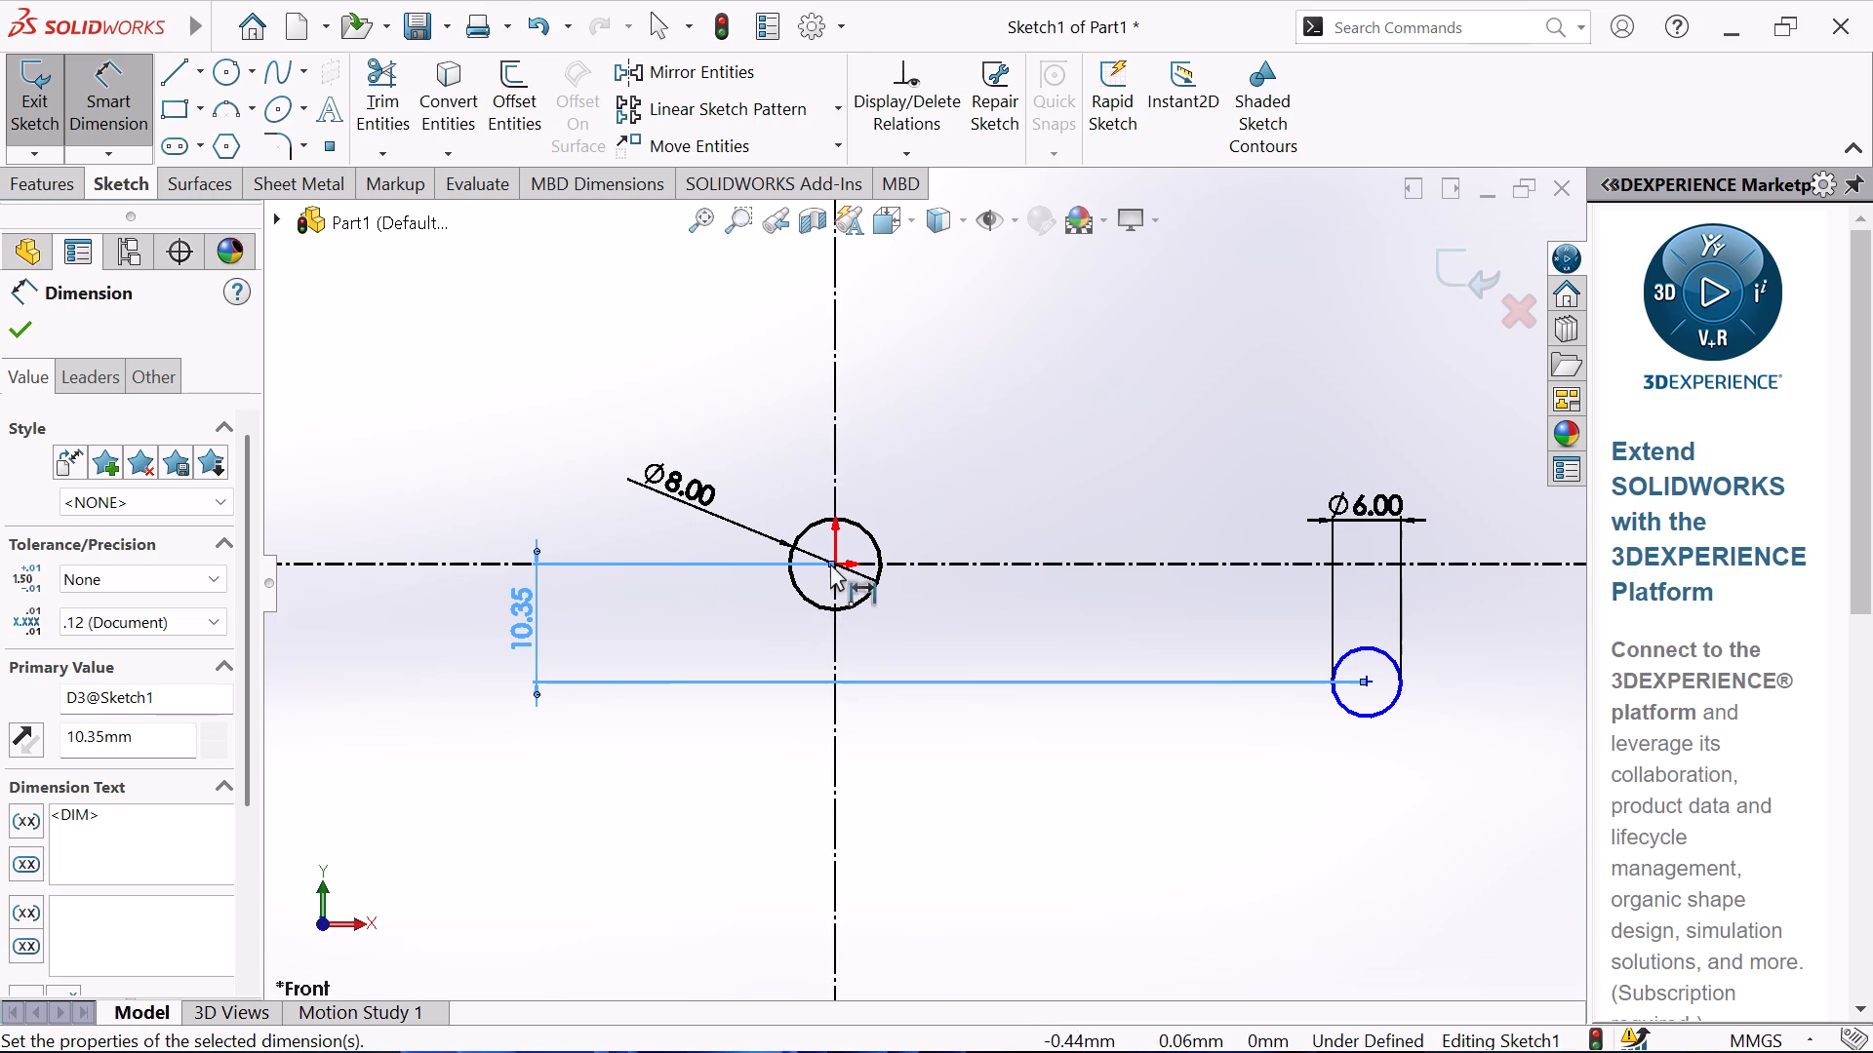
click(832, 563)
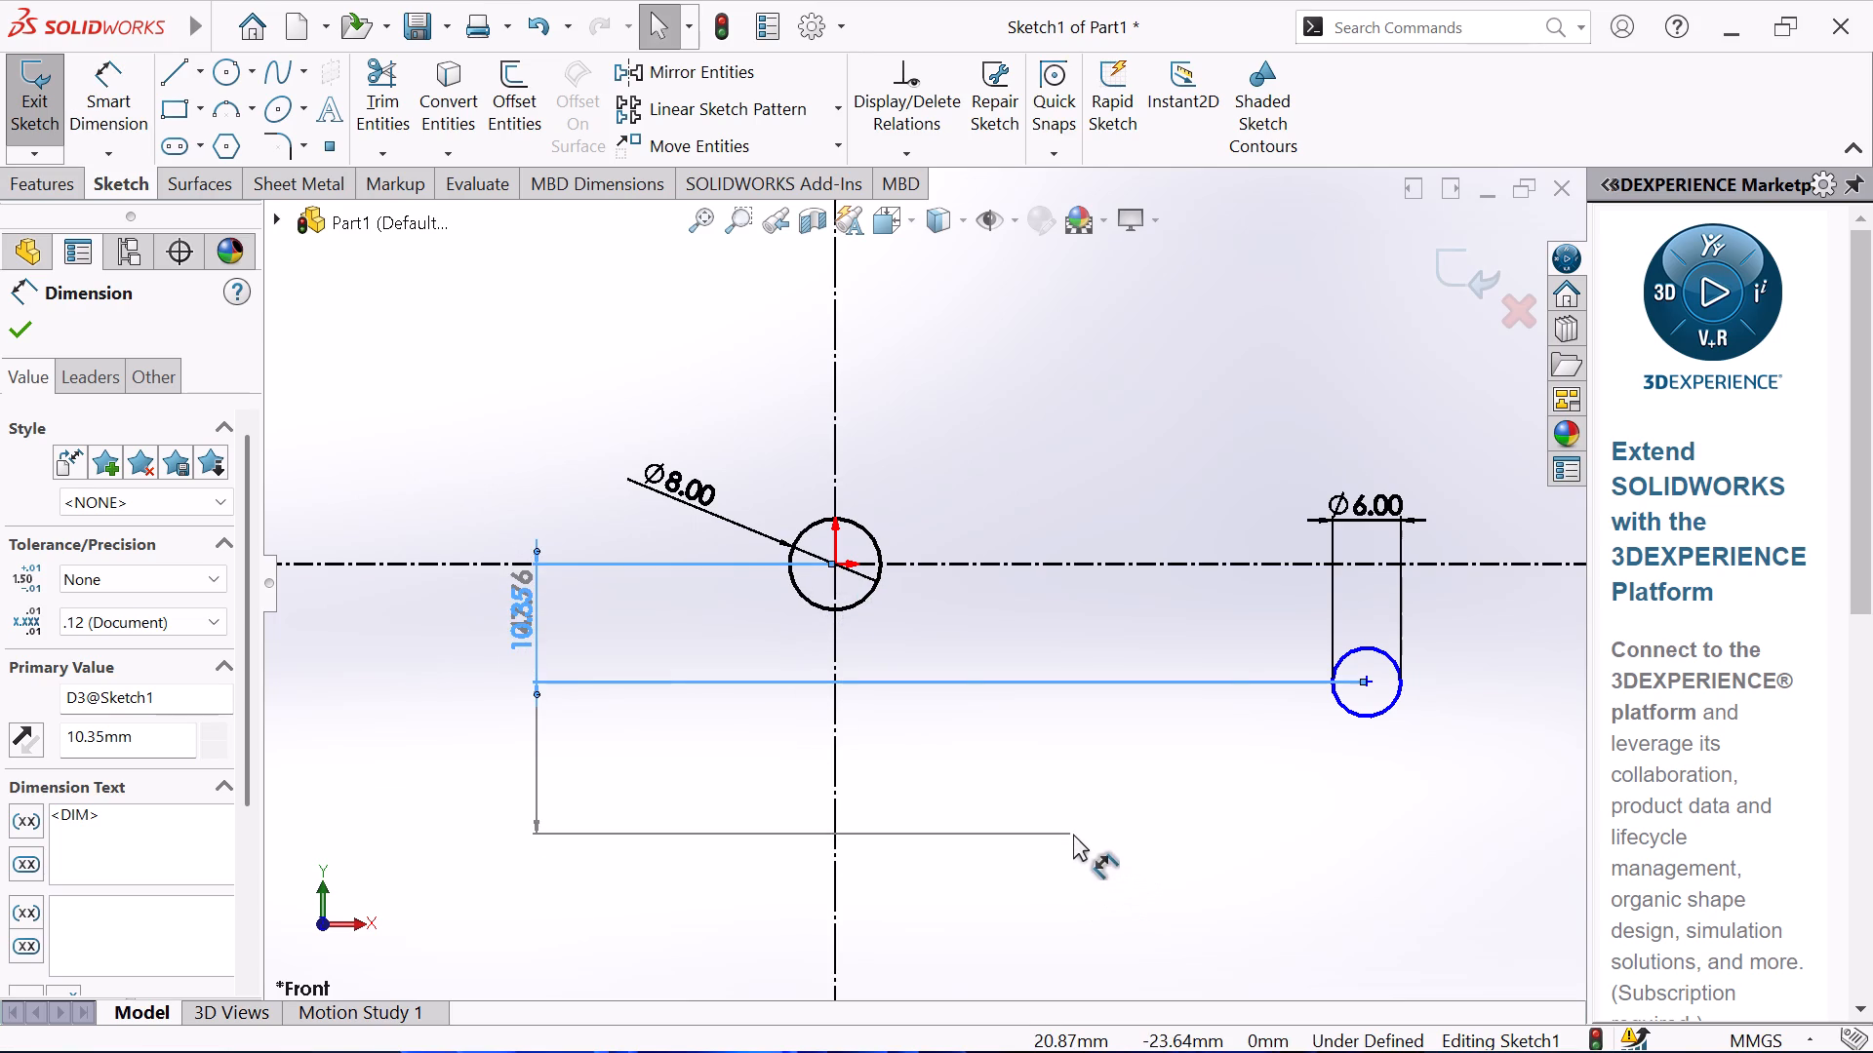
key(Escape)
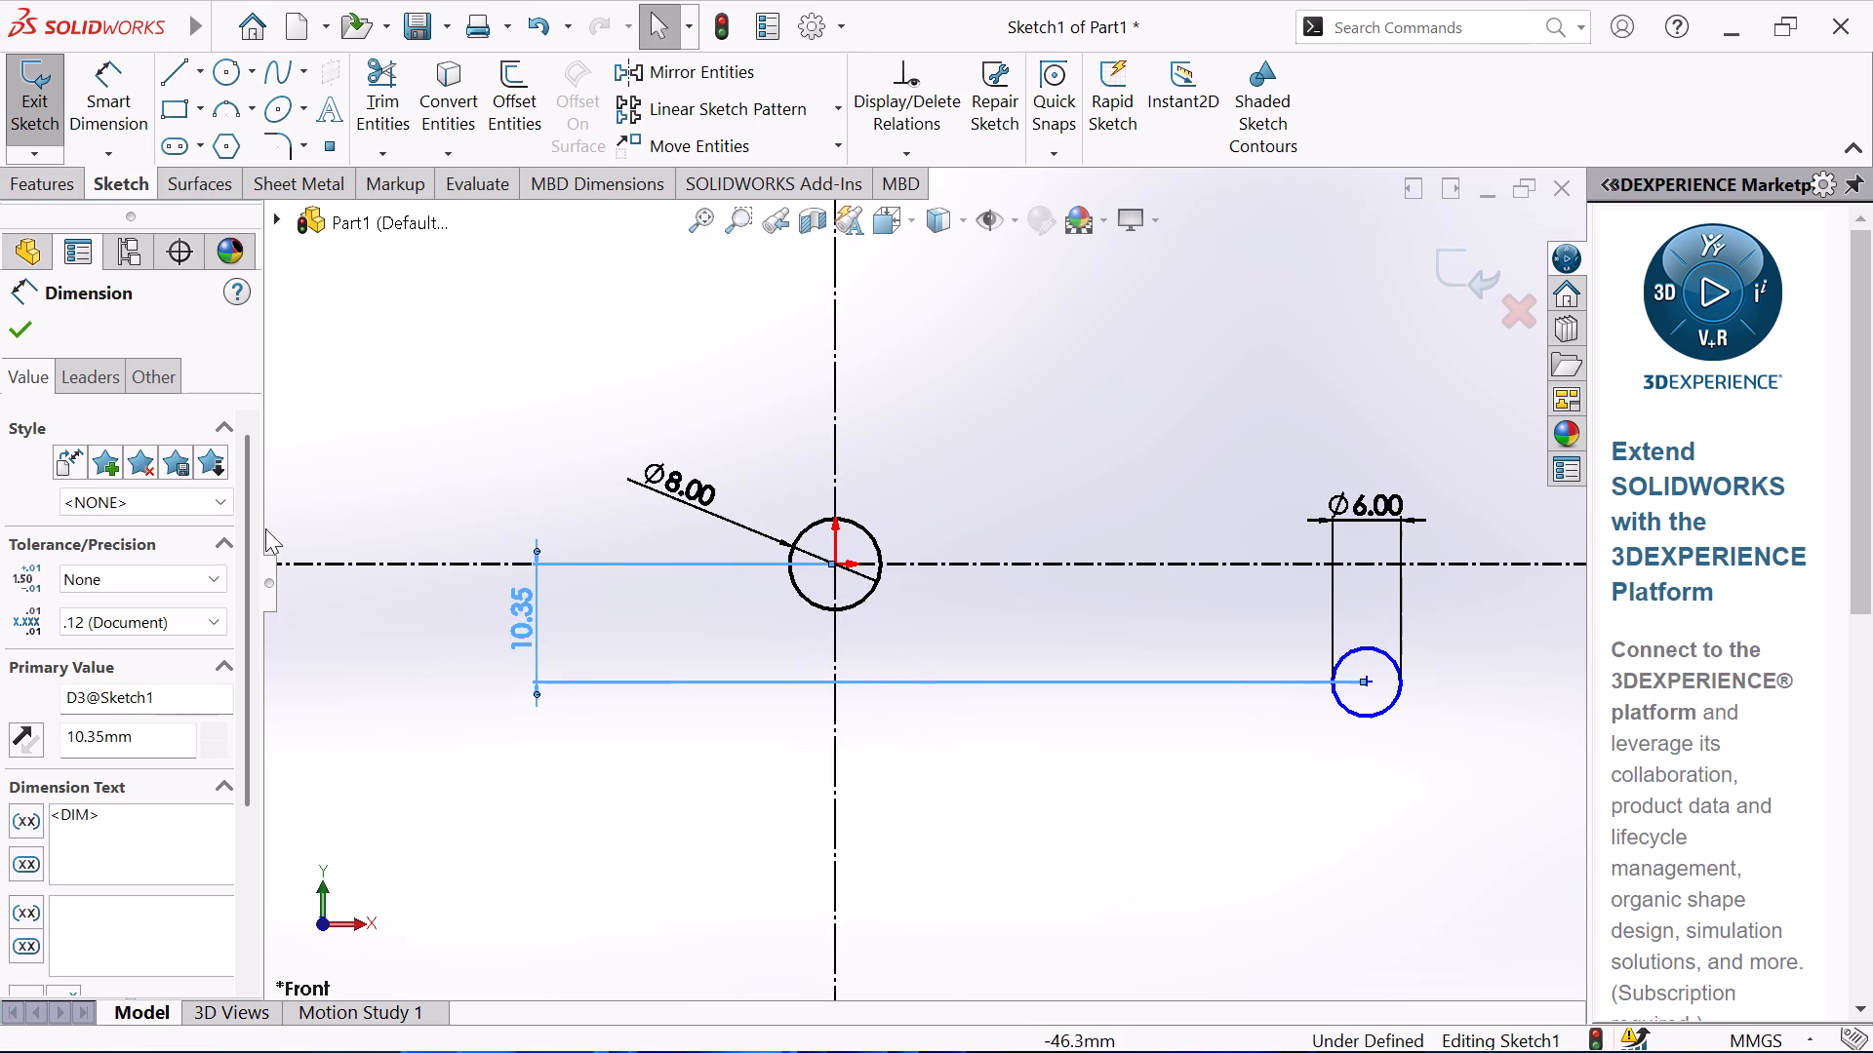
click(11, 318)
Dimension the horizontal distance between the origin and the 6 mm circle's centre as 38.64 mm.
click(110, 77)
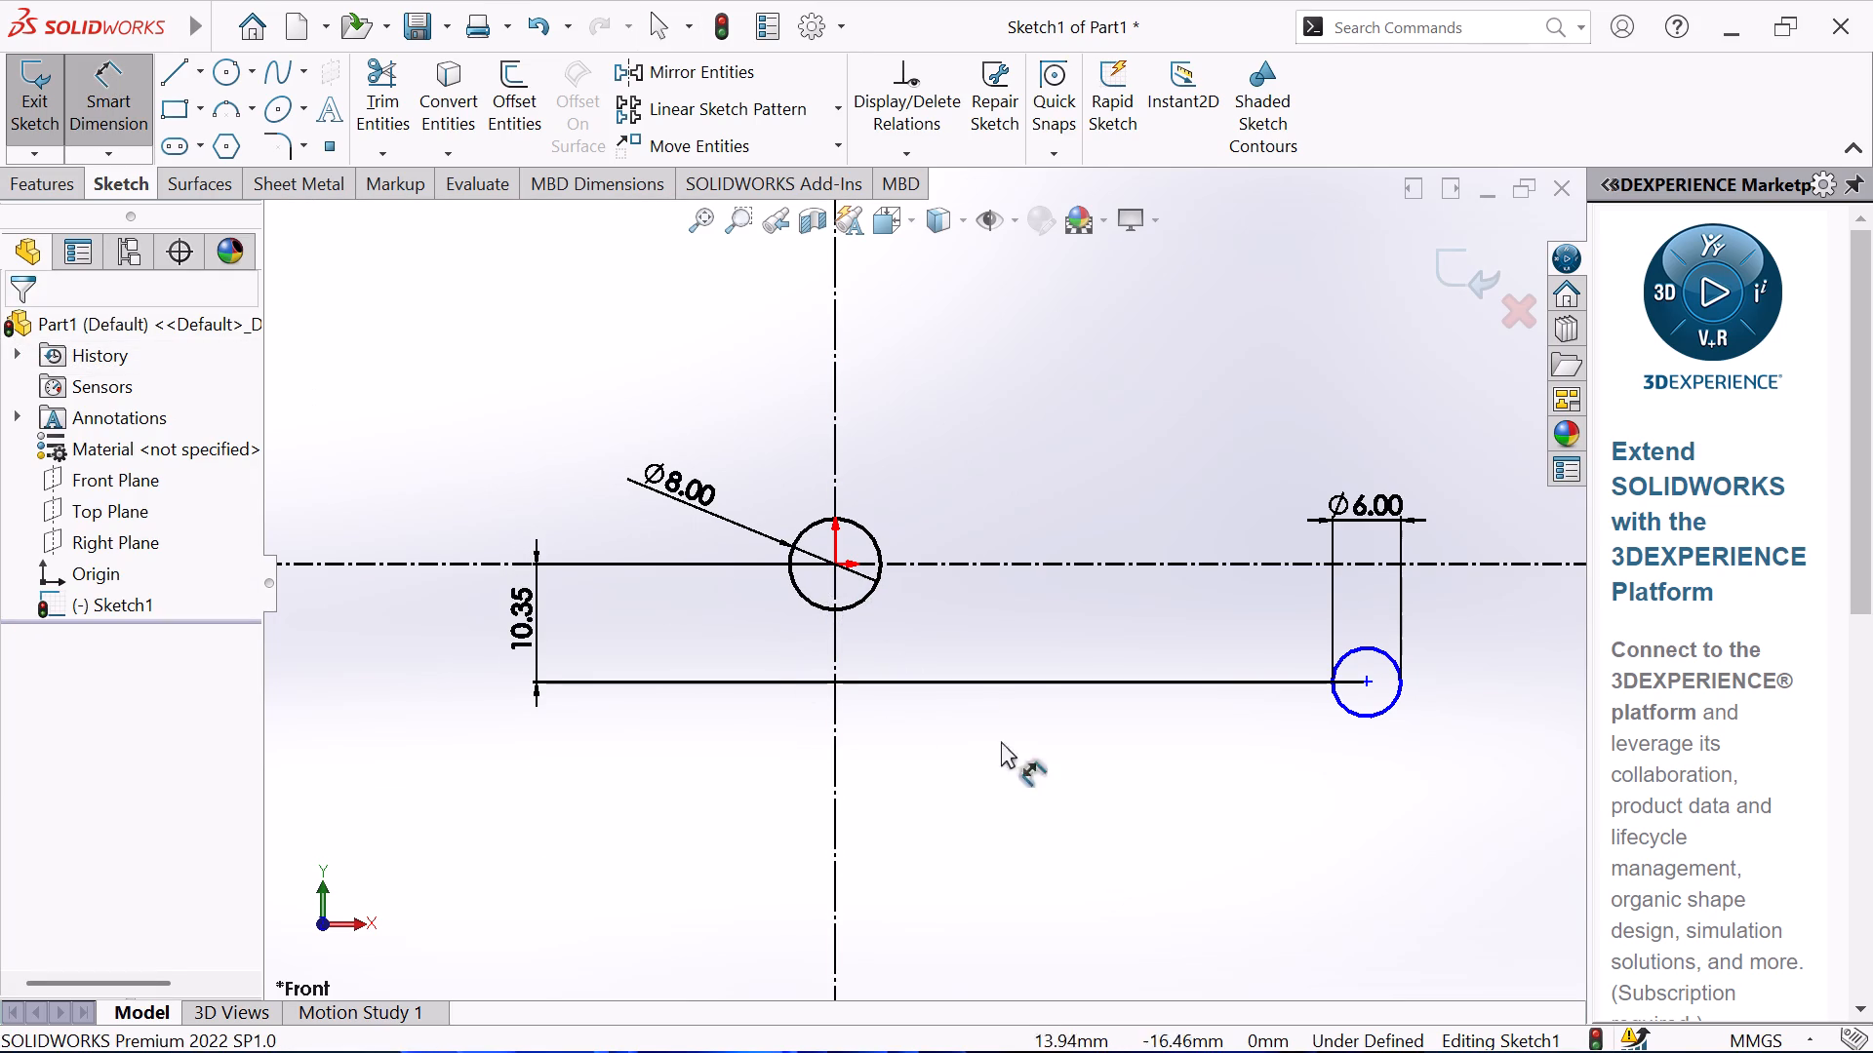
click(831, 563)
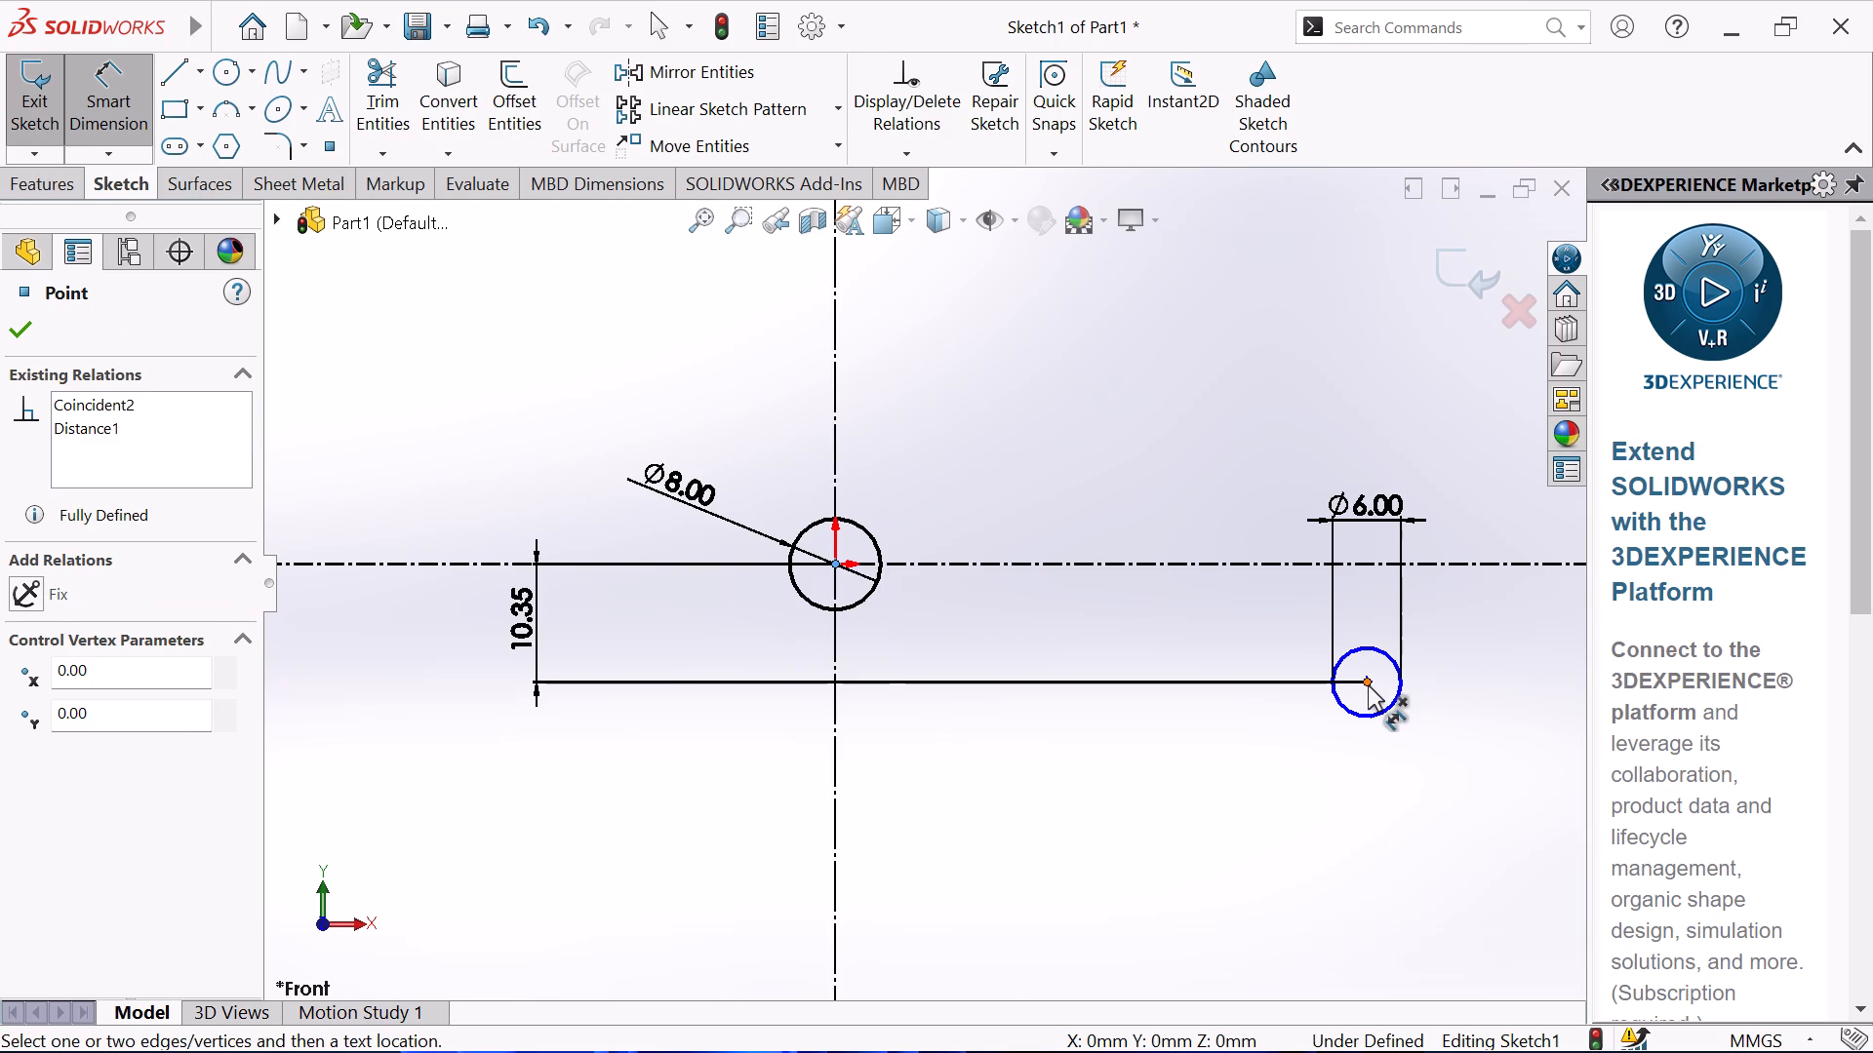
click(1370, 682)
click(1031, 875)
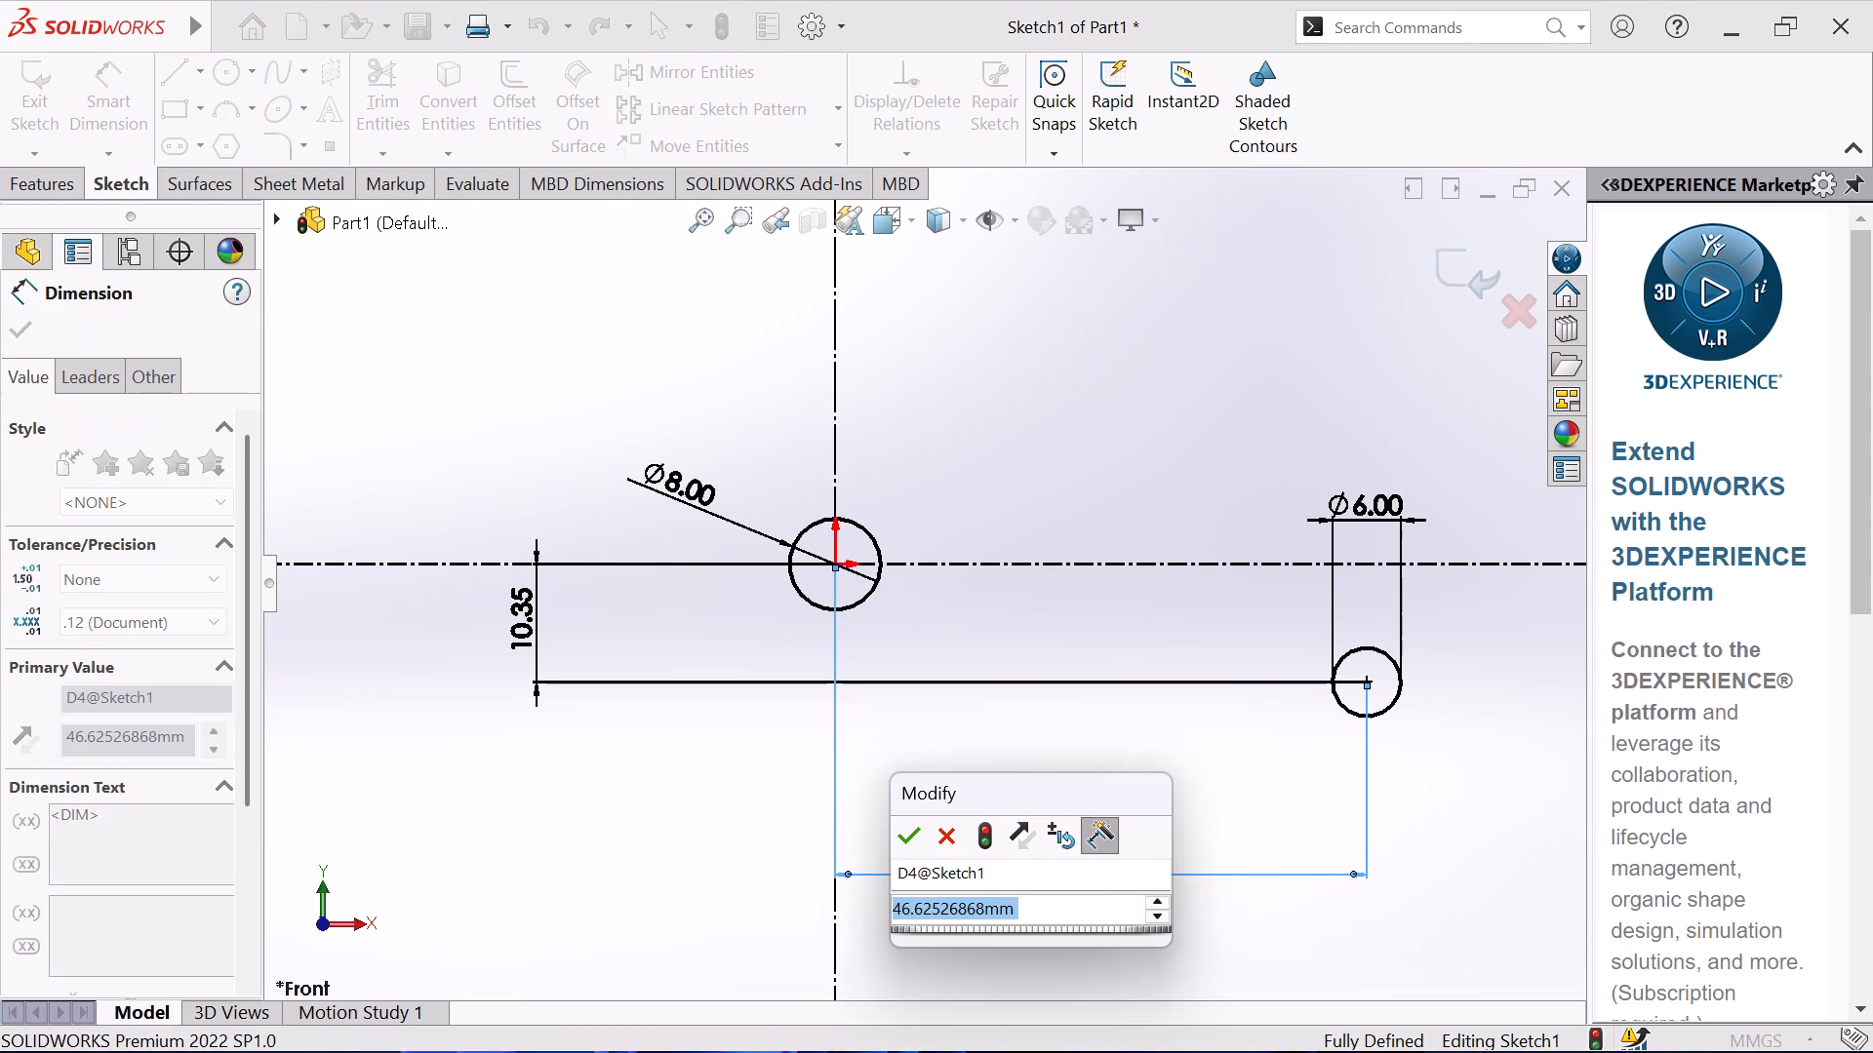
text(38.)
text(64)
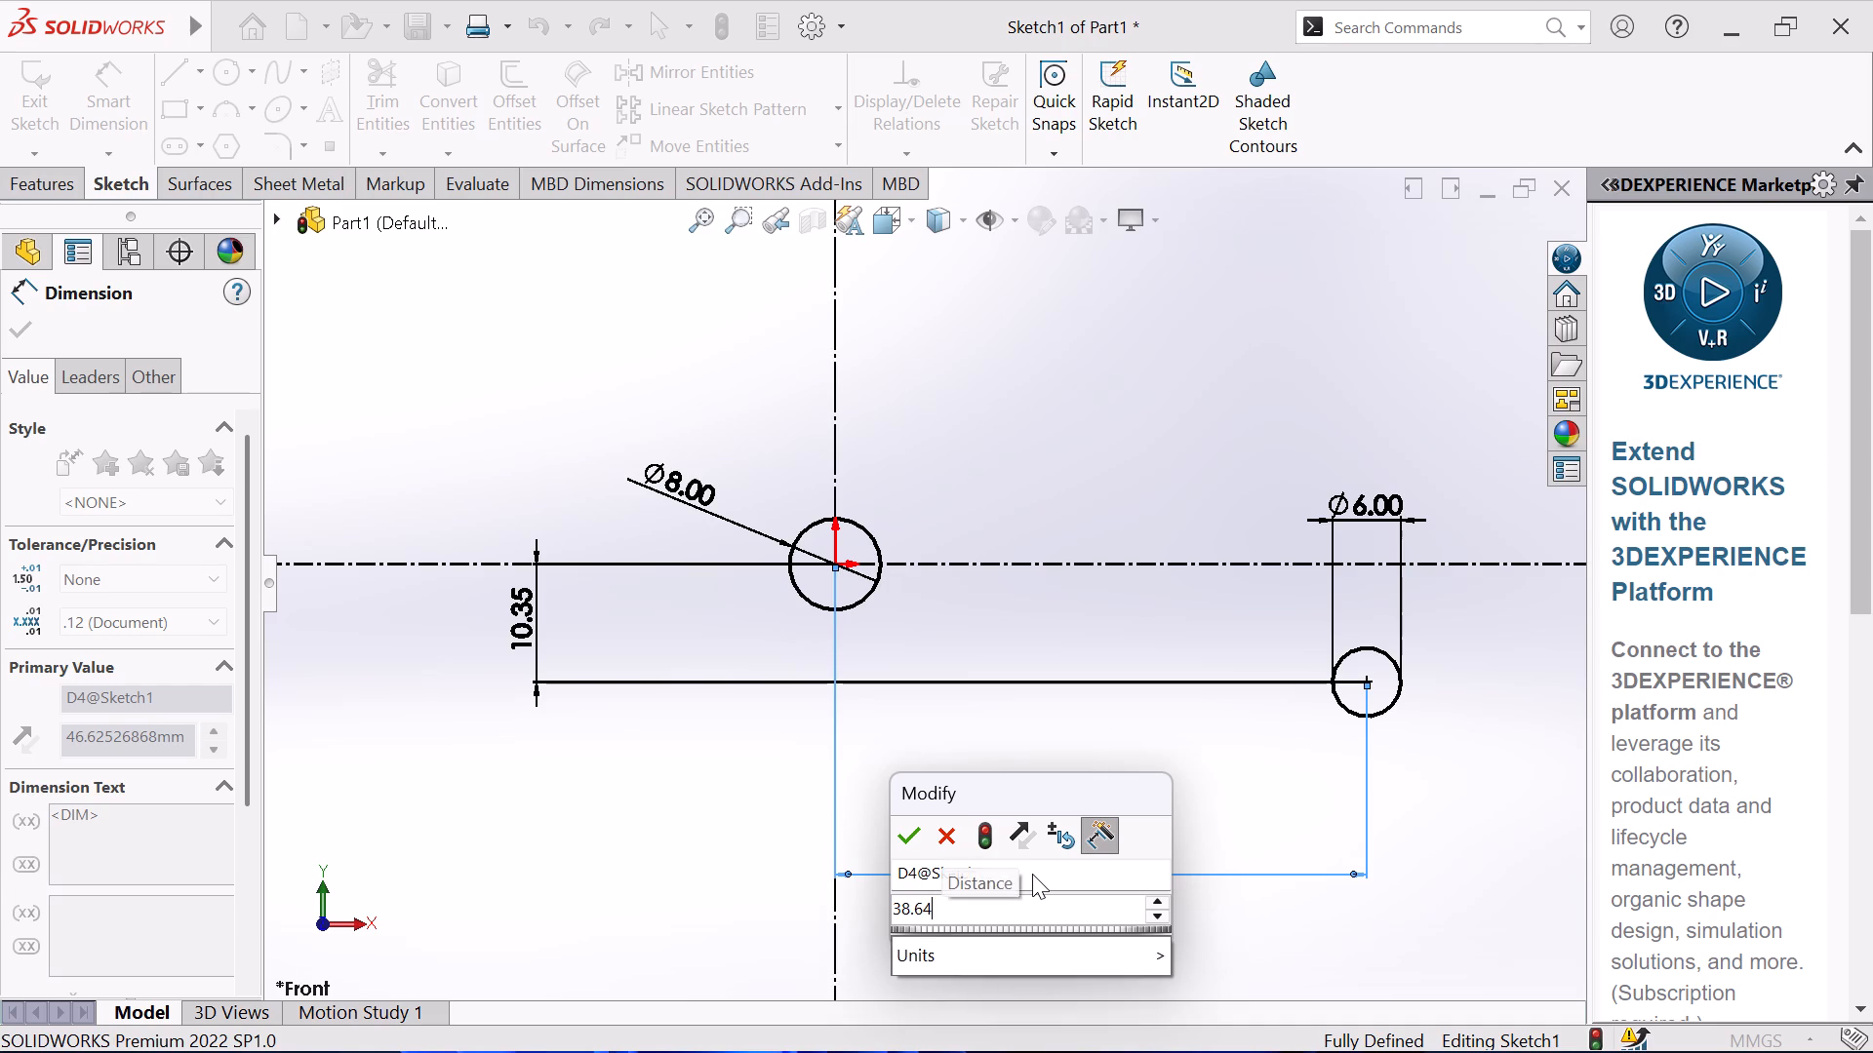
key(Return)
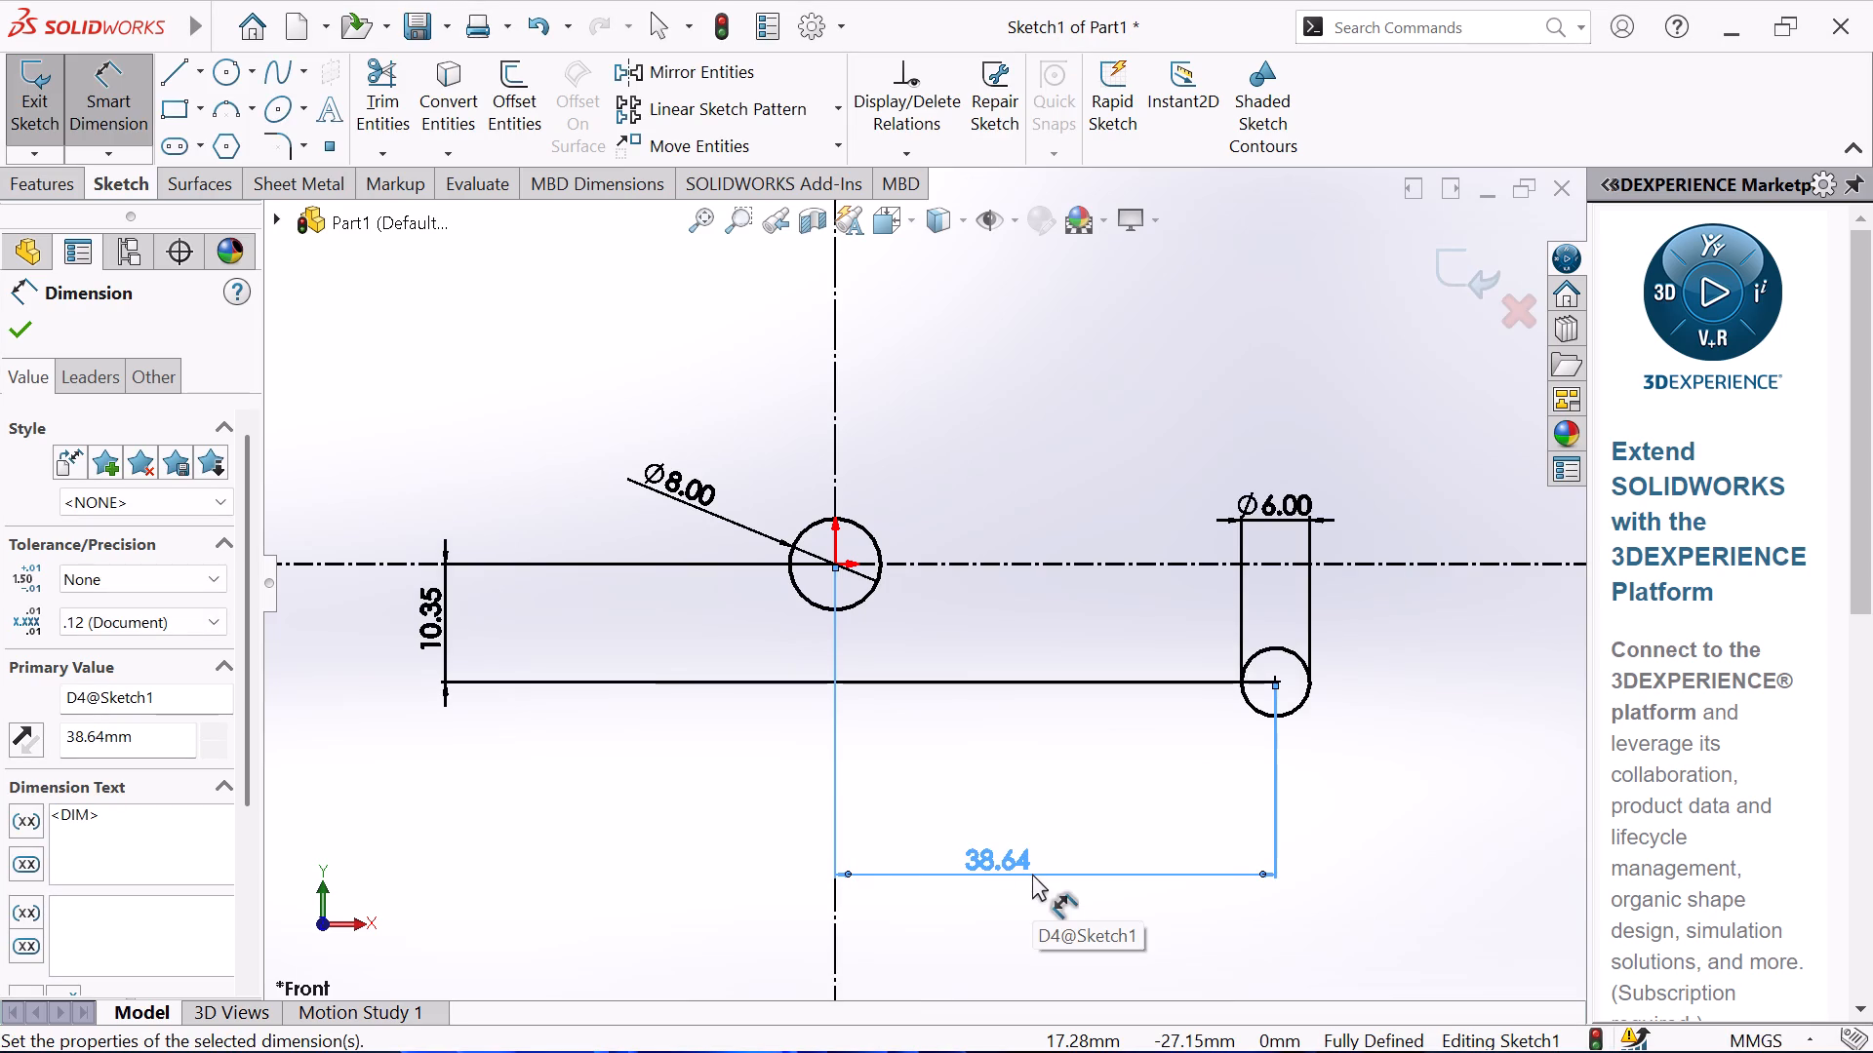
right_click(499, 772)
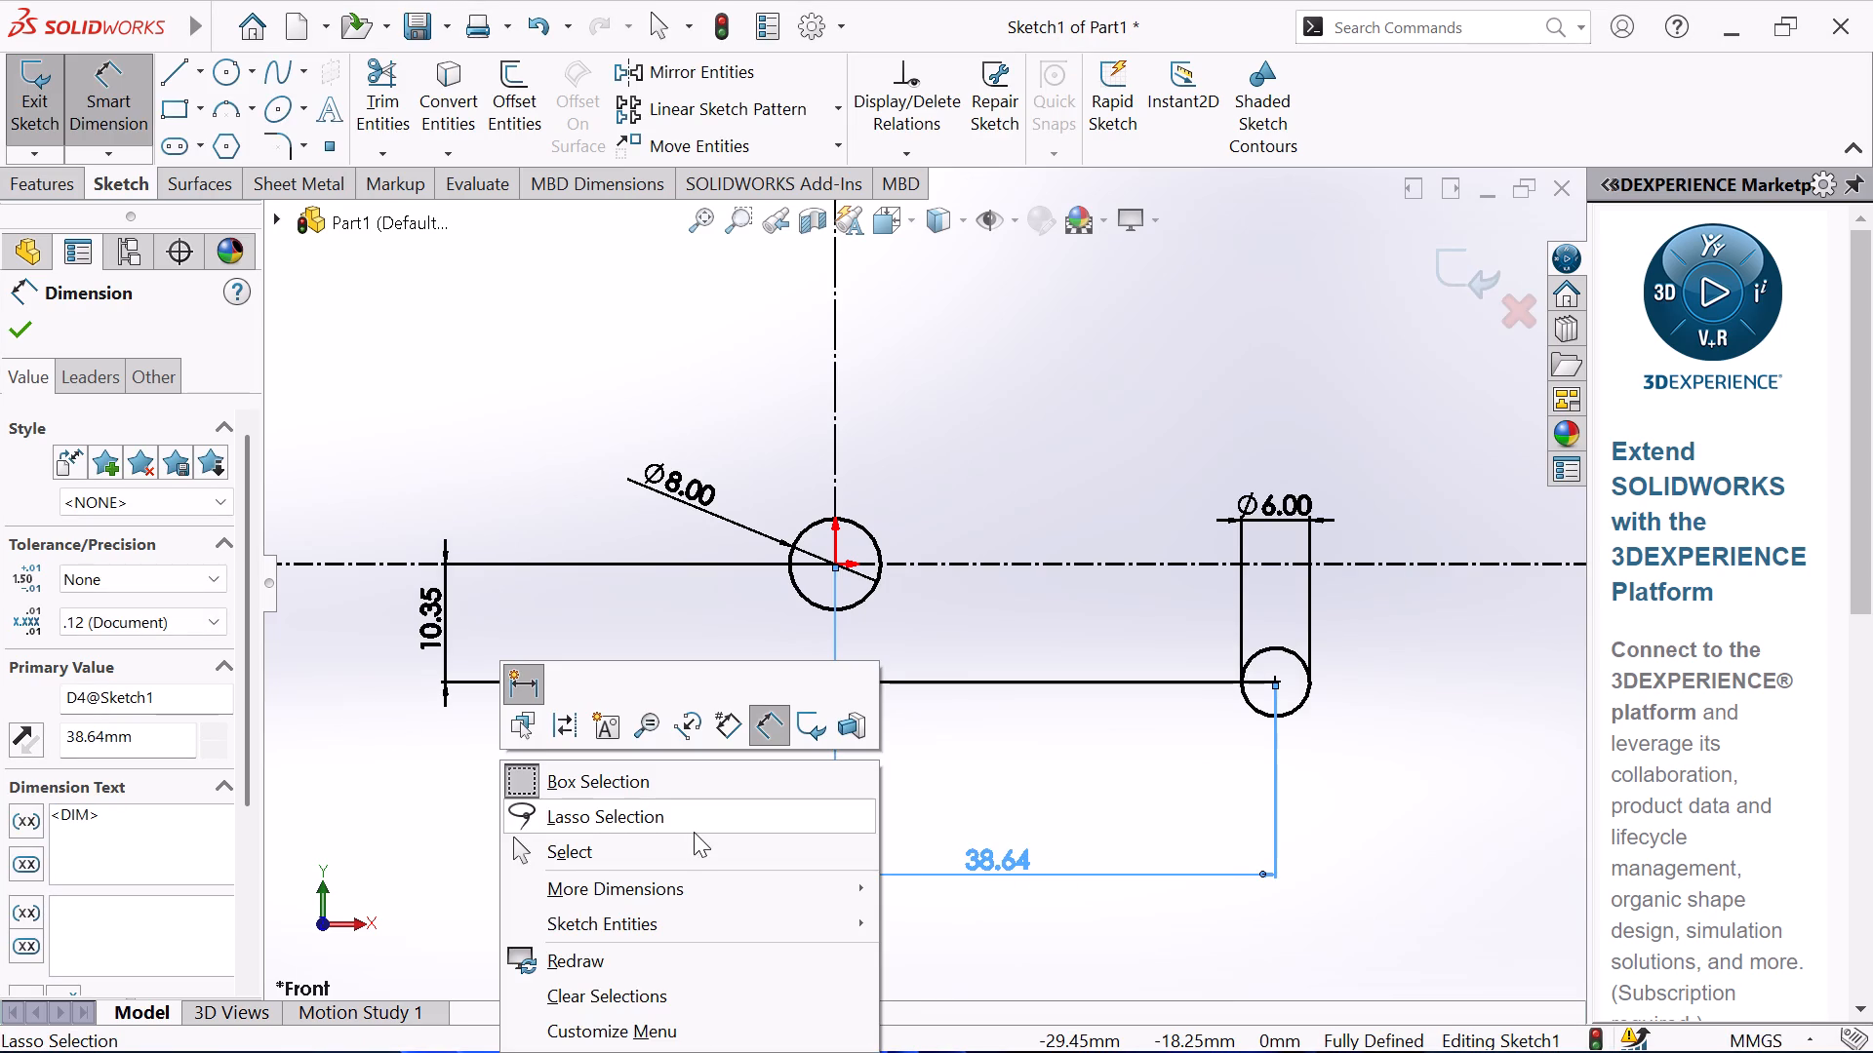
click(656, 860)
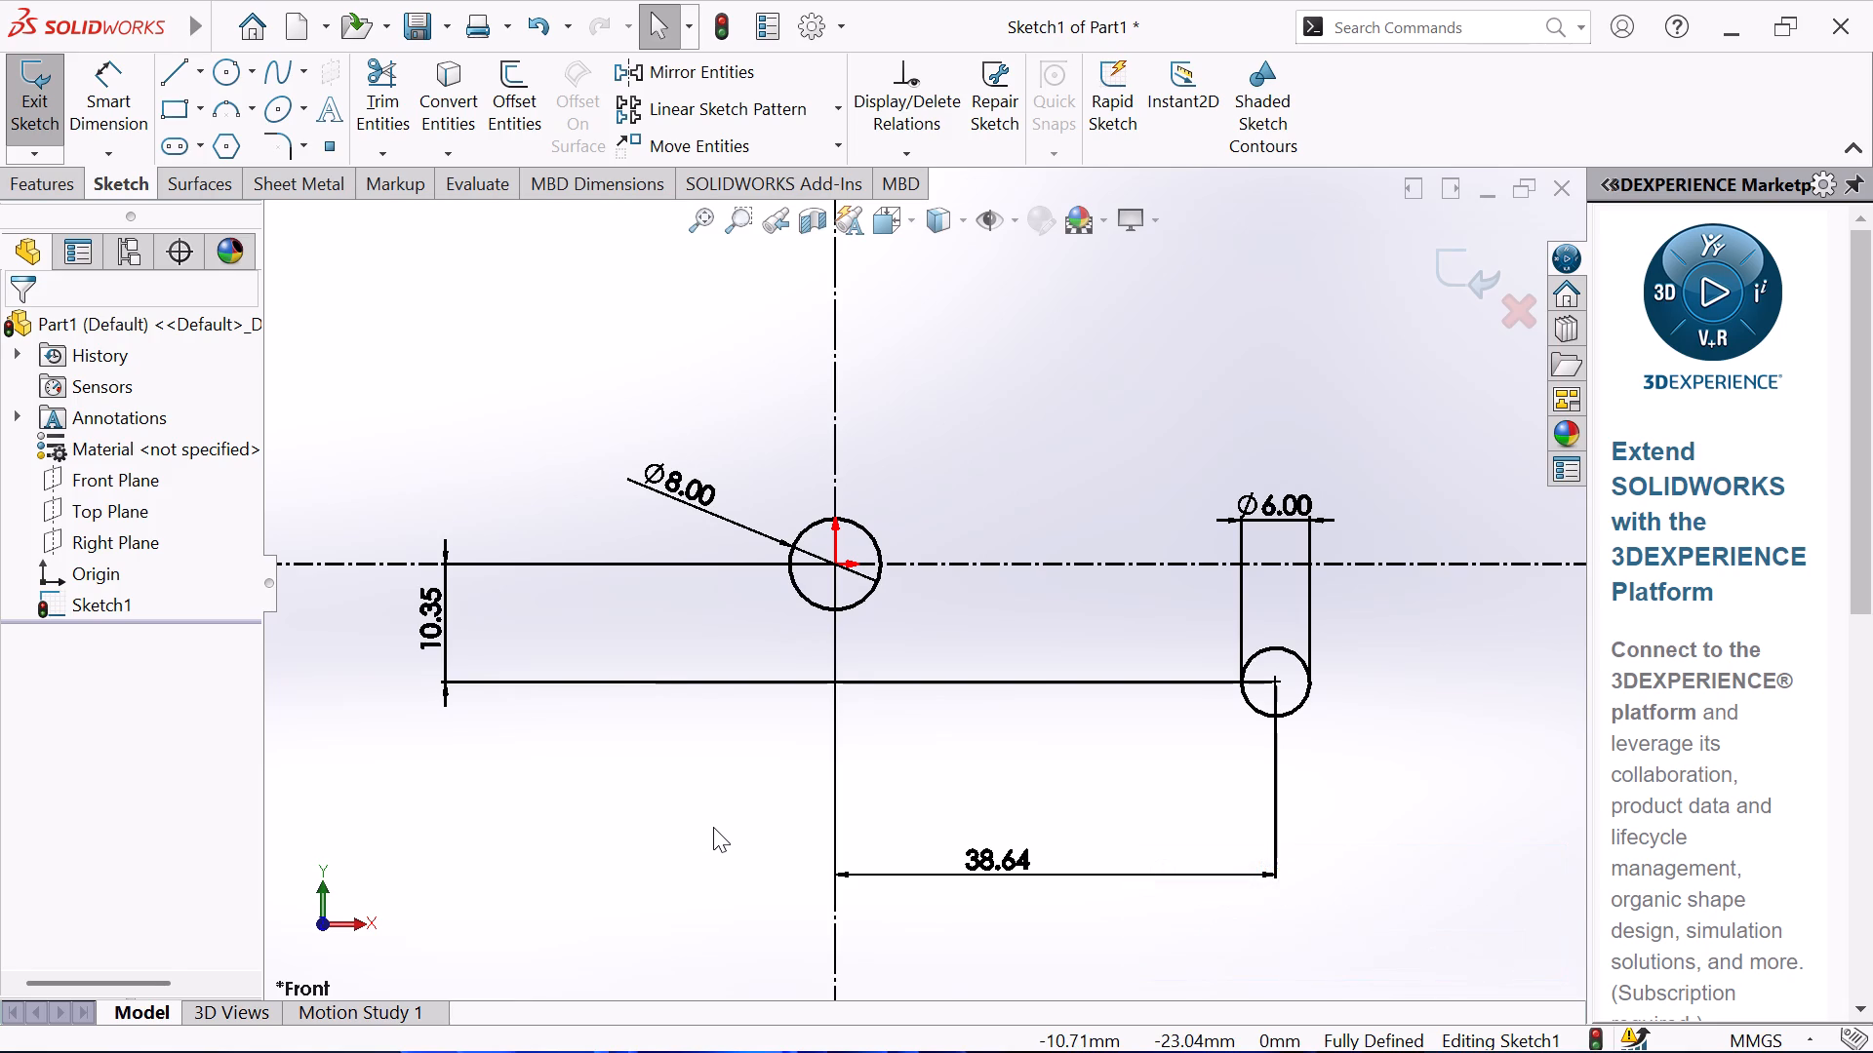
Sketch a horizontal line about 12 mm long, running right from the top of the 8 mm circle.
click(181, 69)
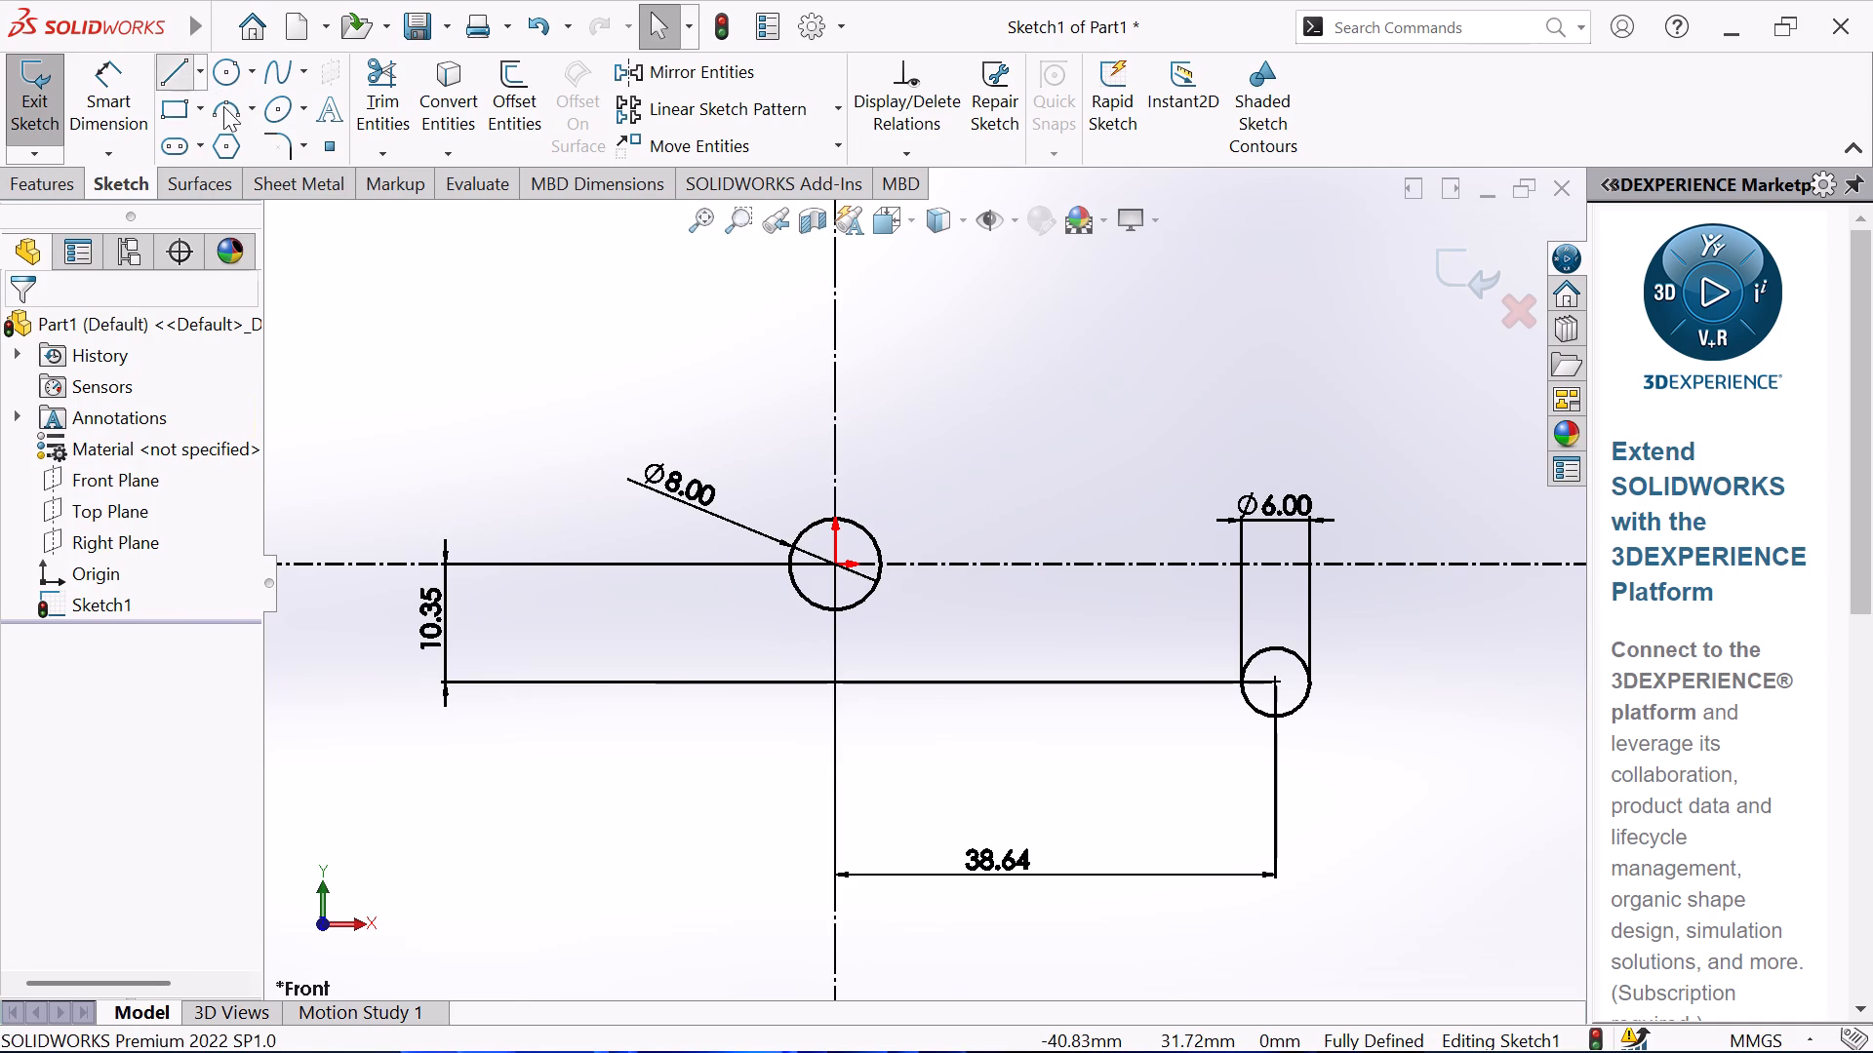
click(836, 517)
click(973, 520)
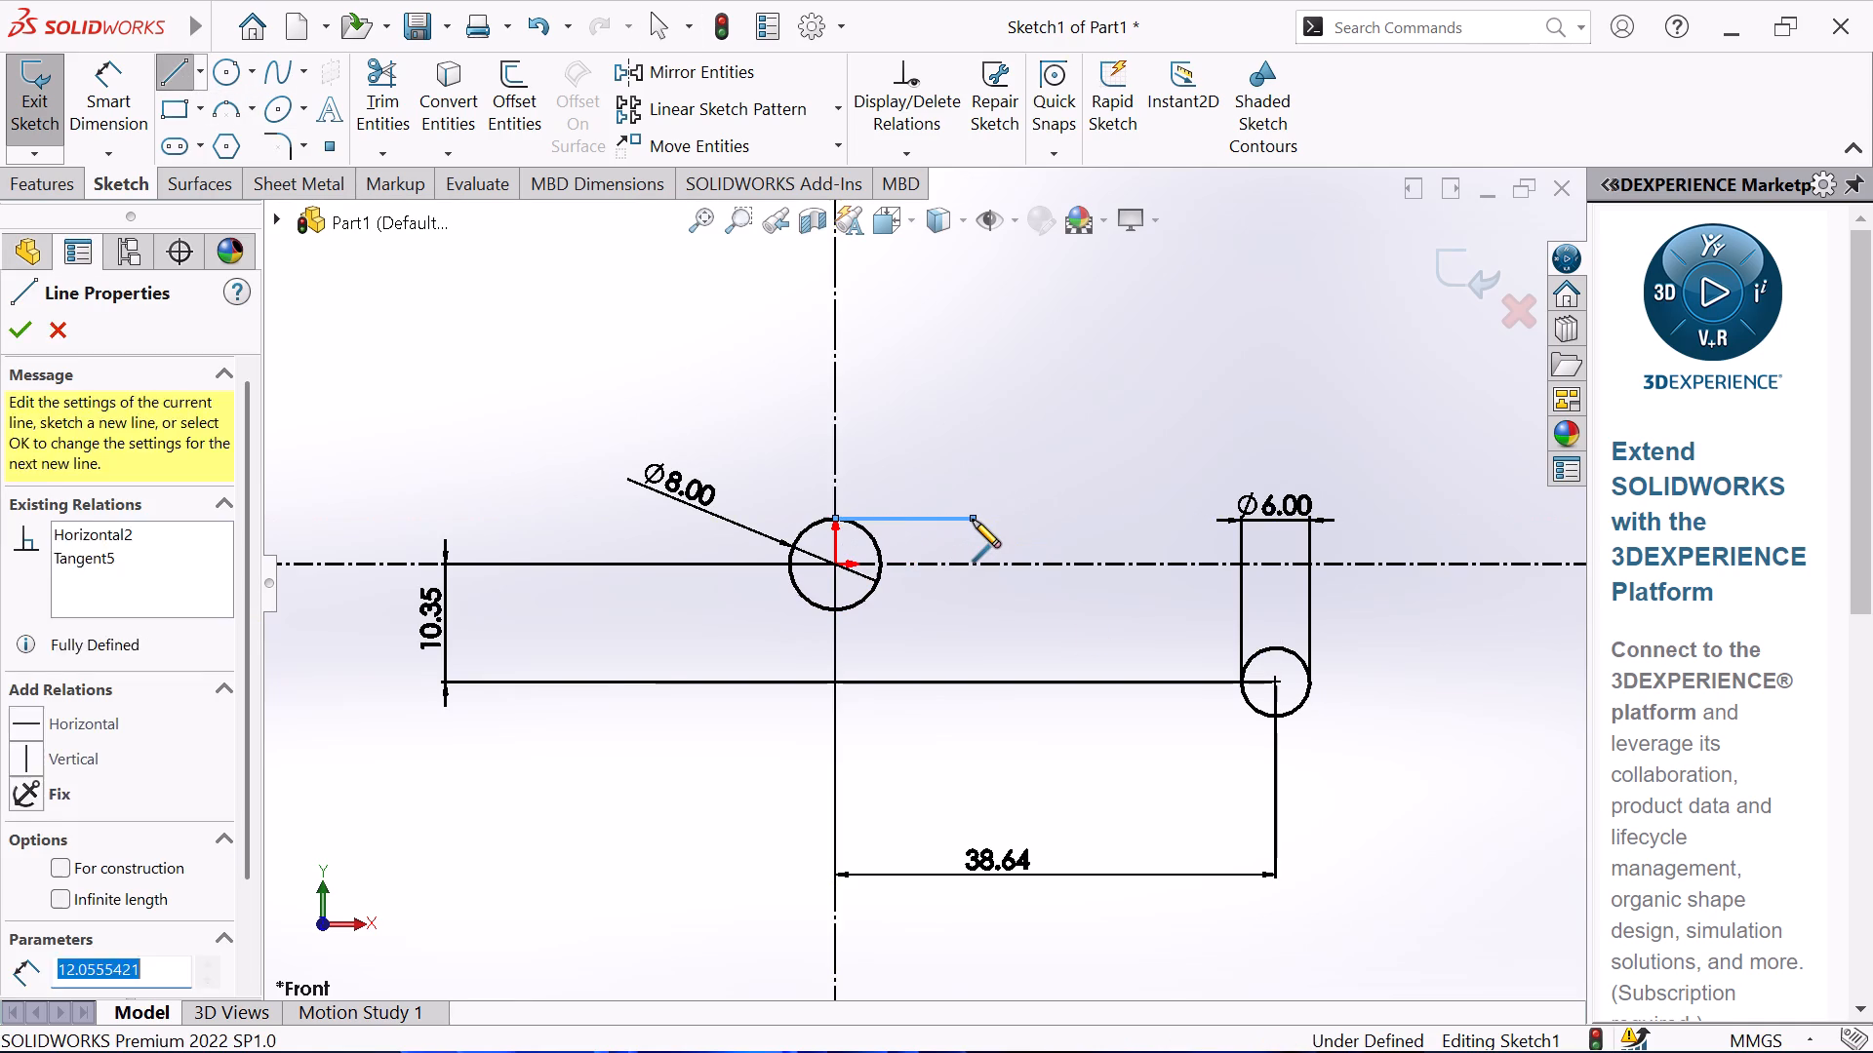
key(Escape)
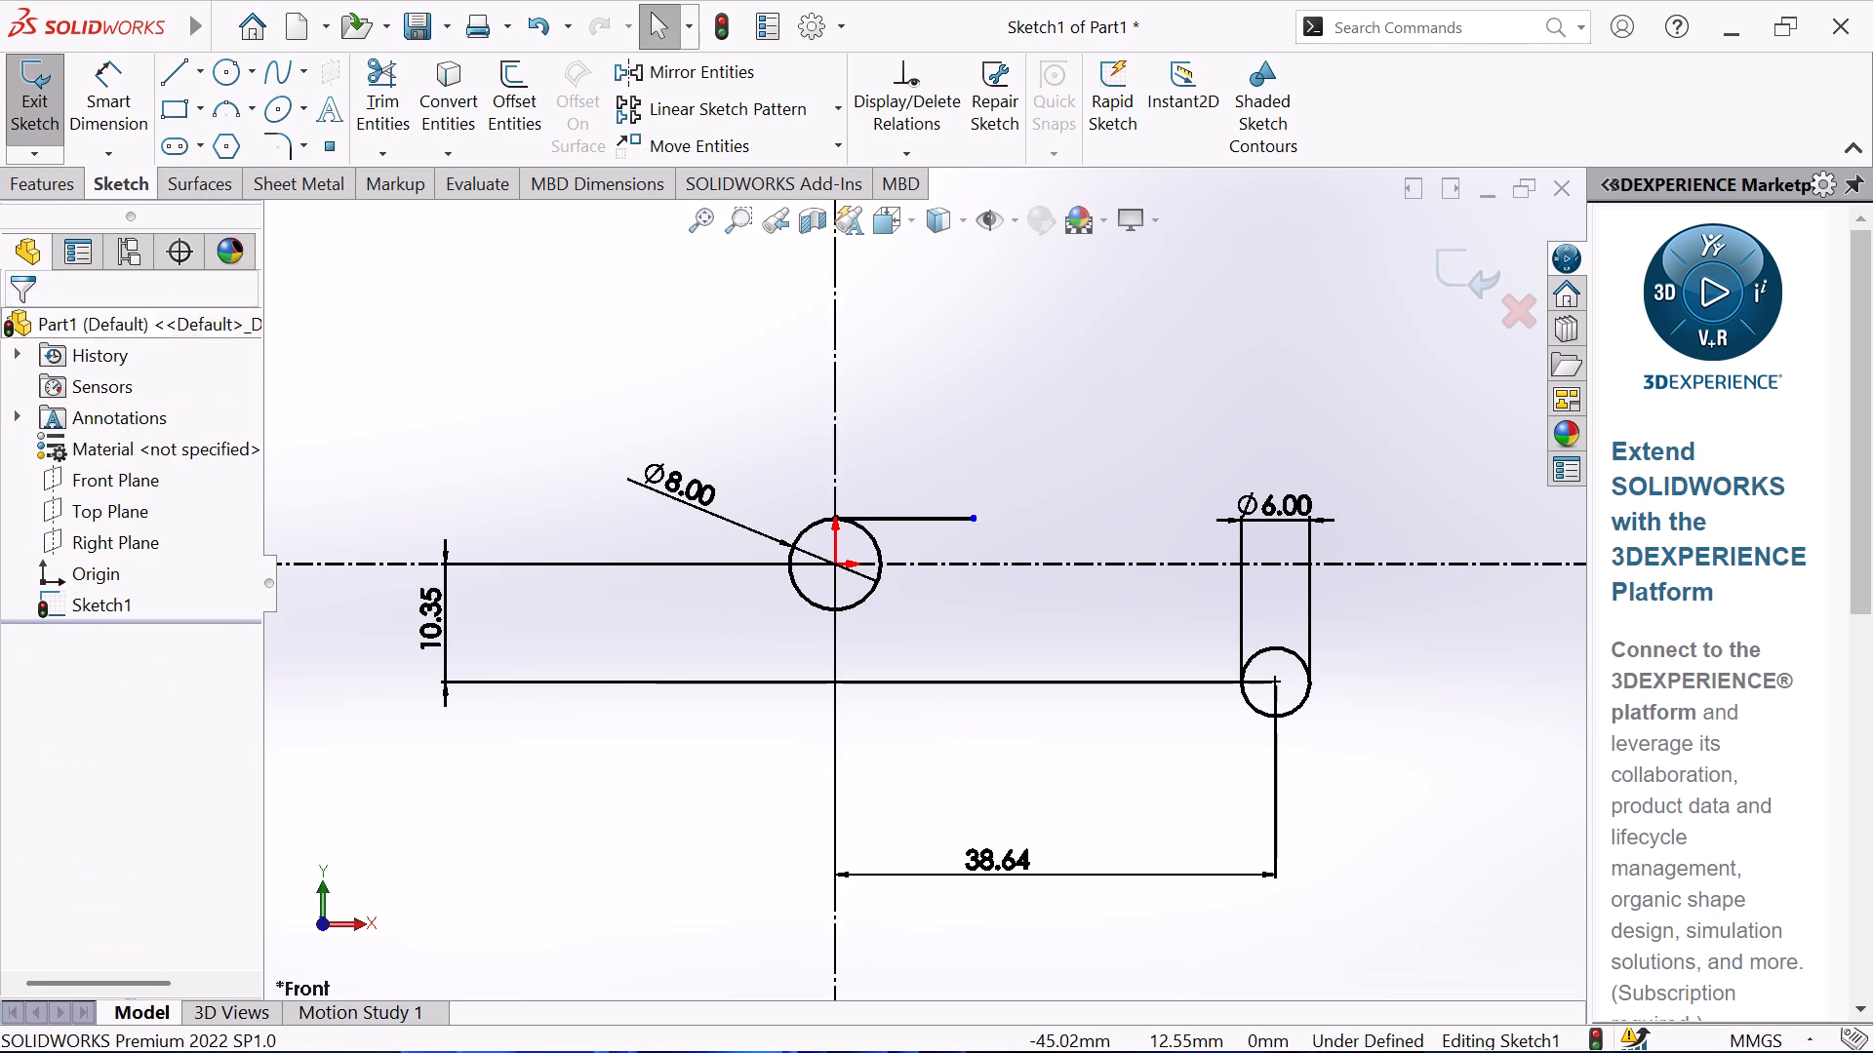
Sketch a horizontal line about 21.5 mm long, running right from the bottom of the 8 mm circle.
click(169, 68)
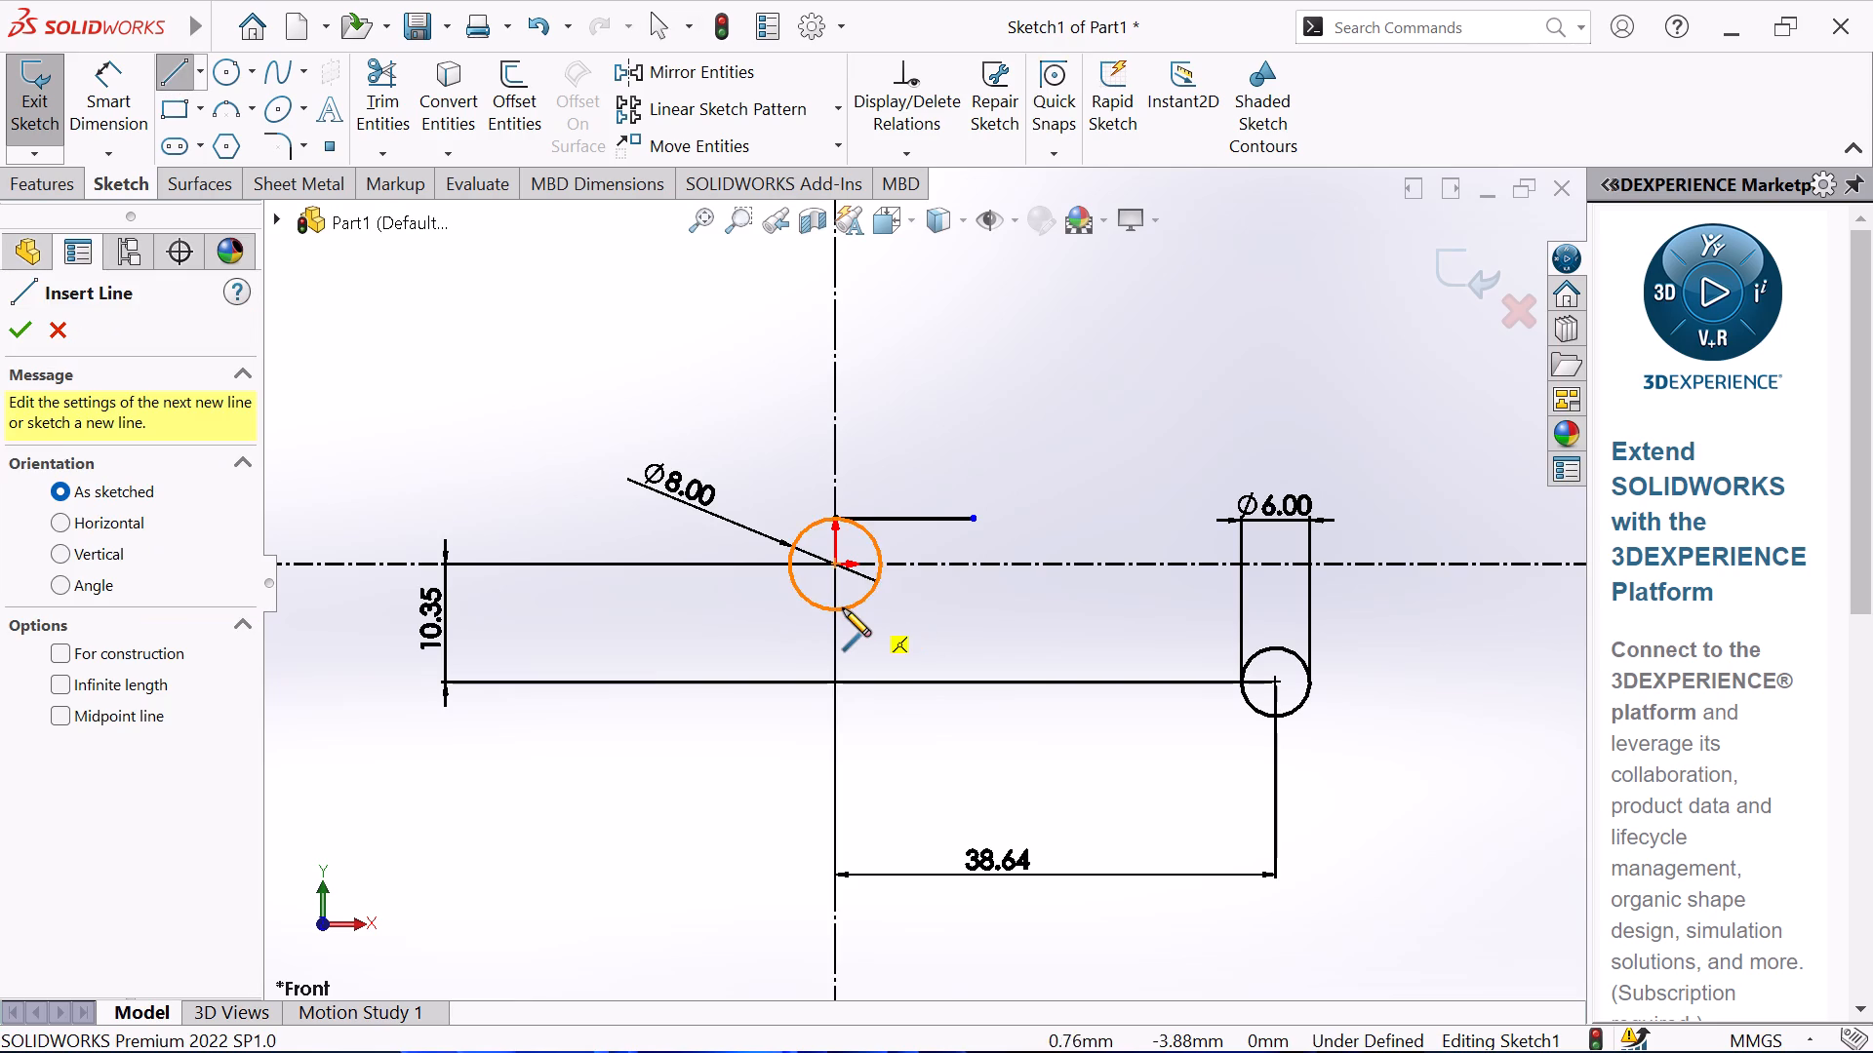
click(834, 609)
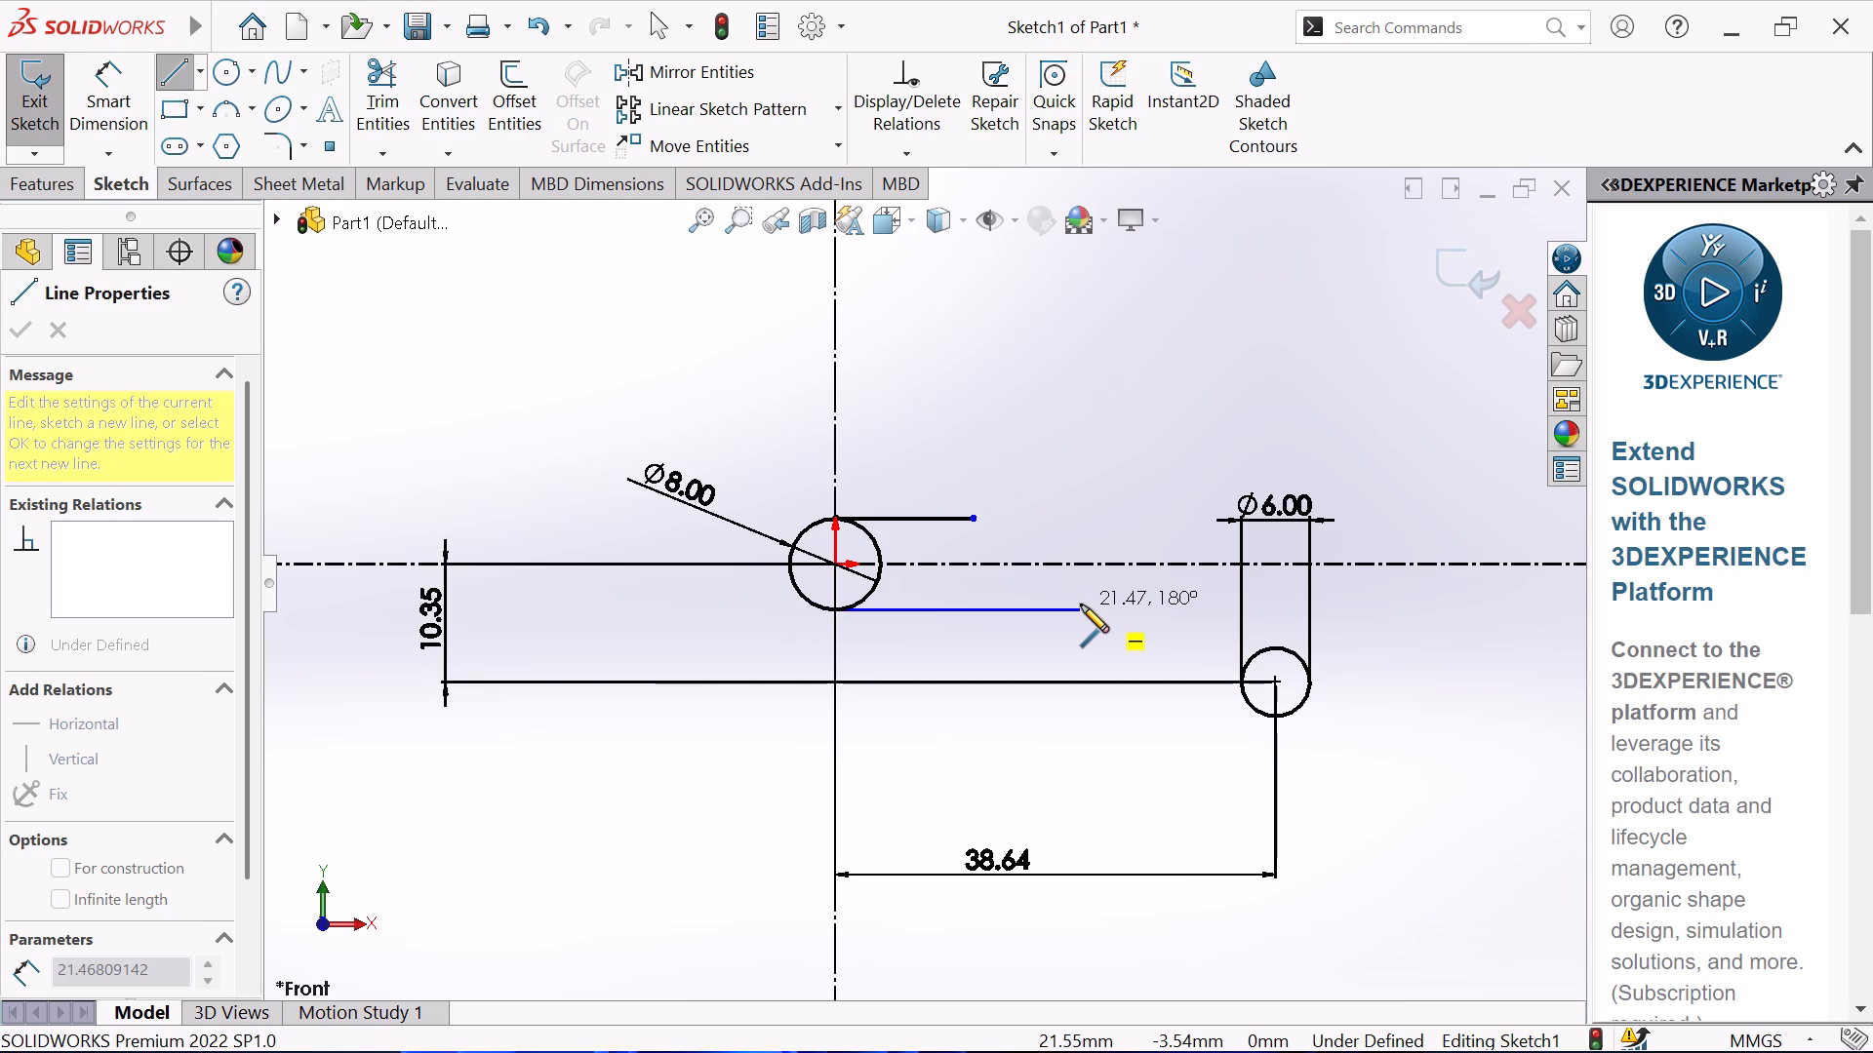
click(1081, 604)
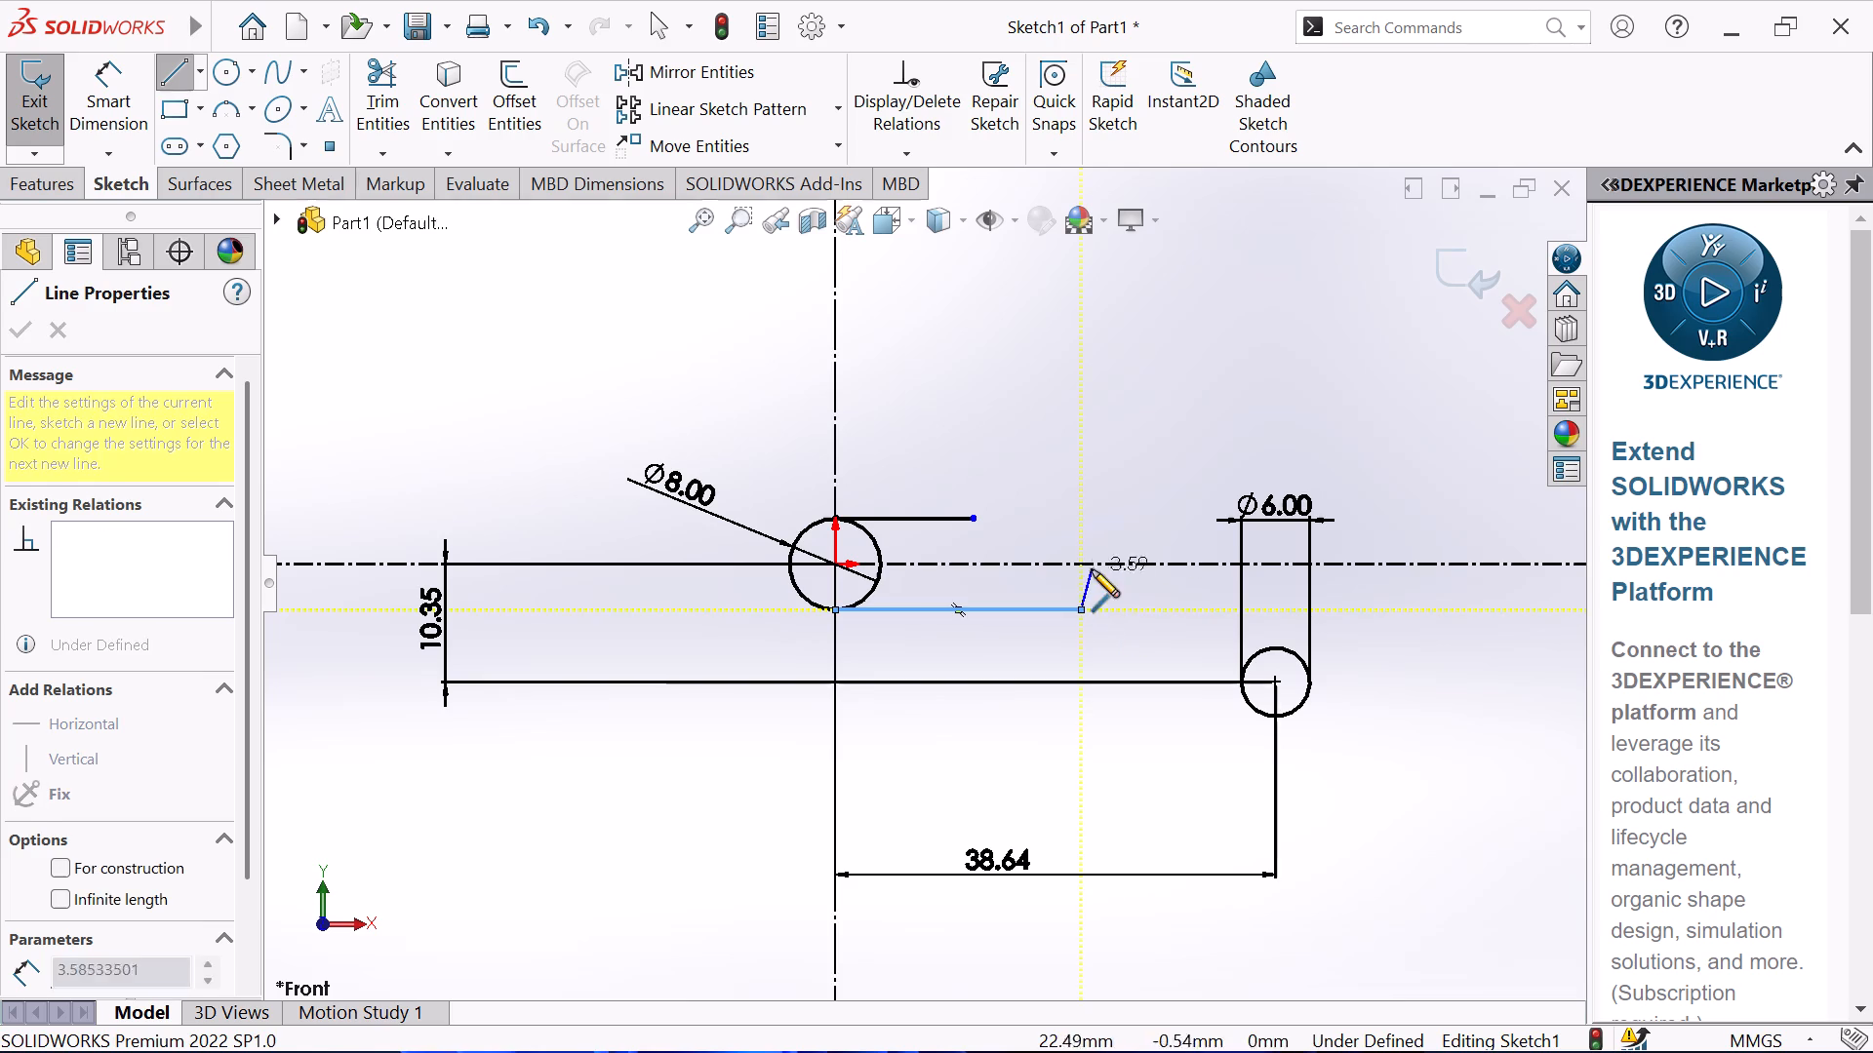
key(Escape)
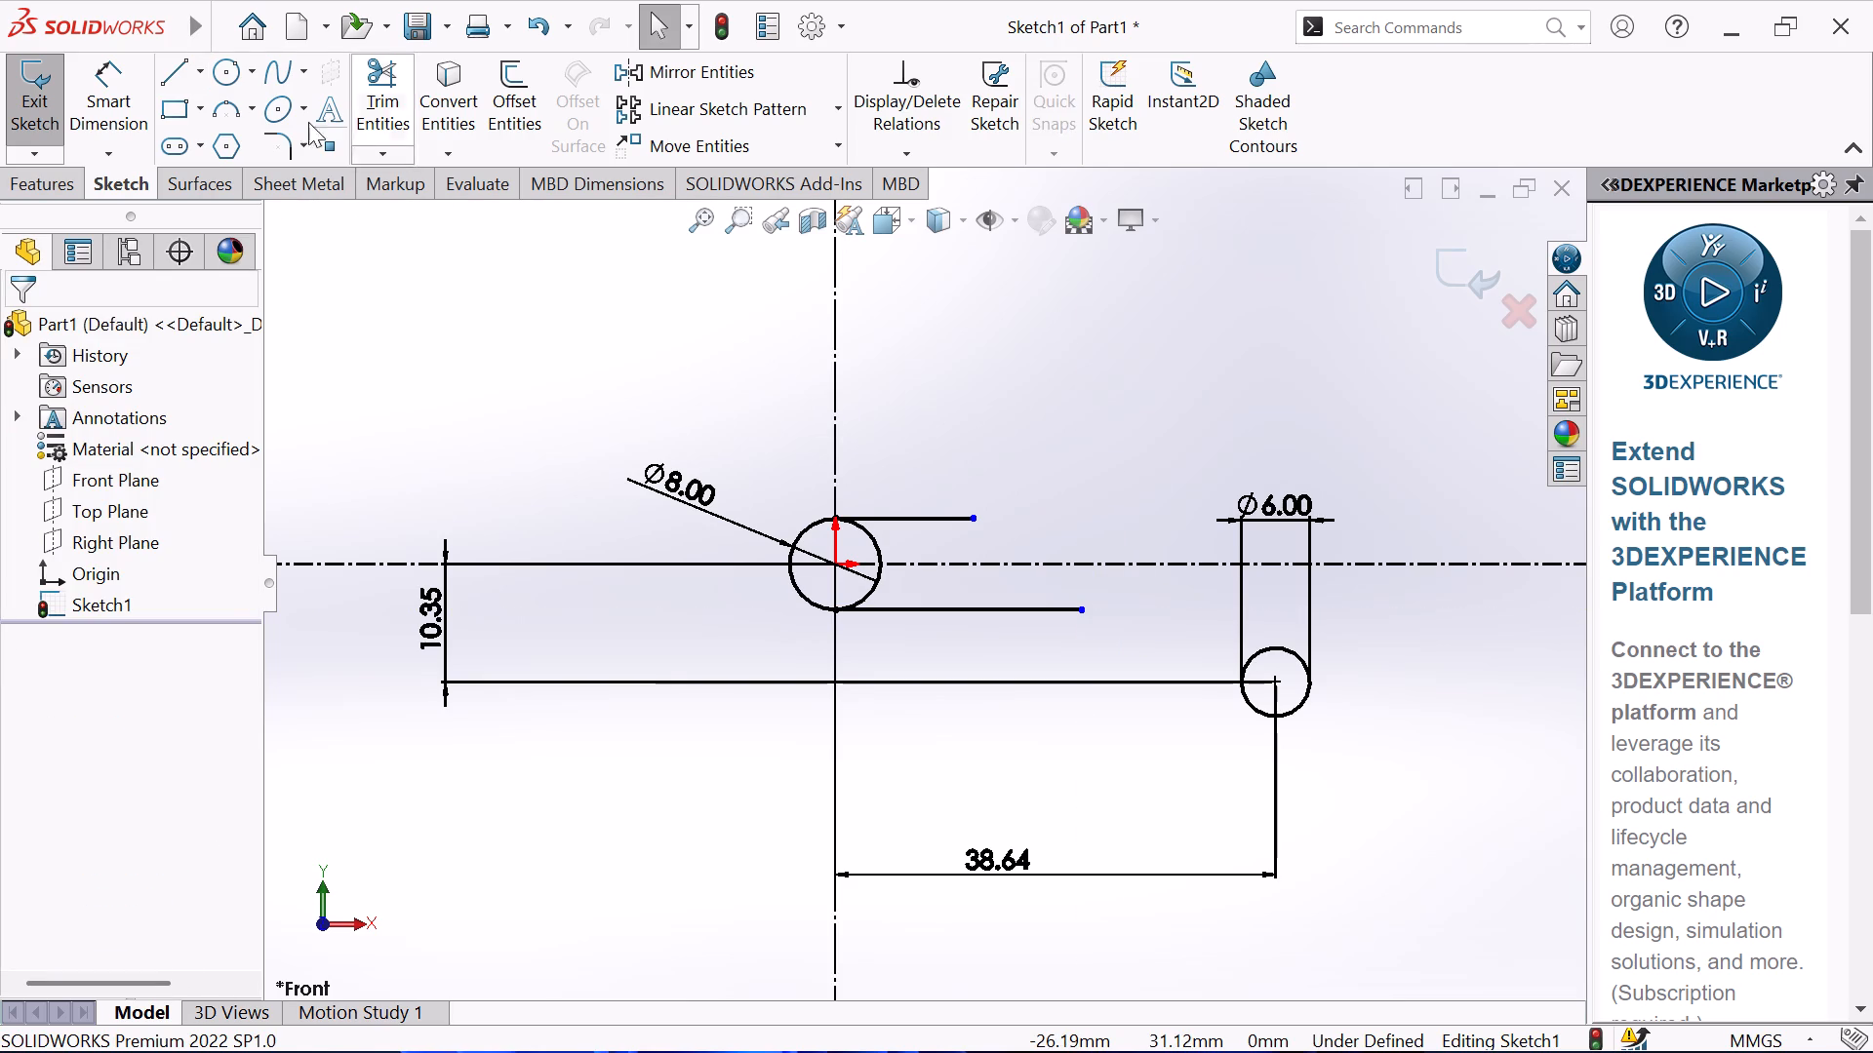
Sketch a sloping line about 18 mm long, tangent to the 6 mm circle's underside and ending at the lower horizontal line's free end.
click(179, 60)
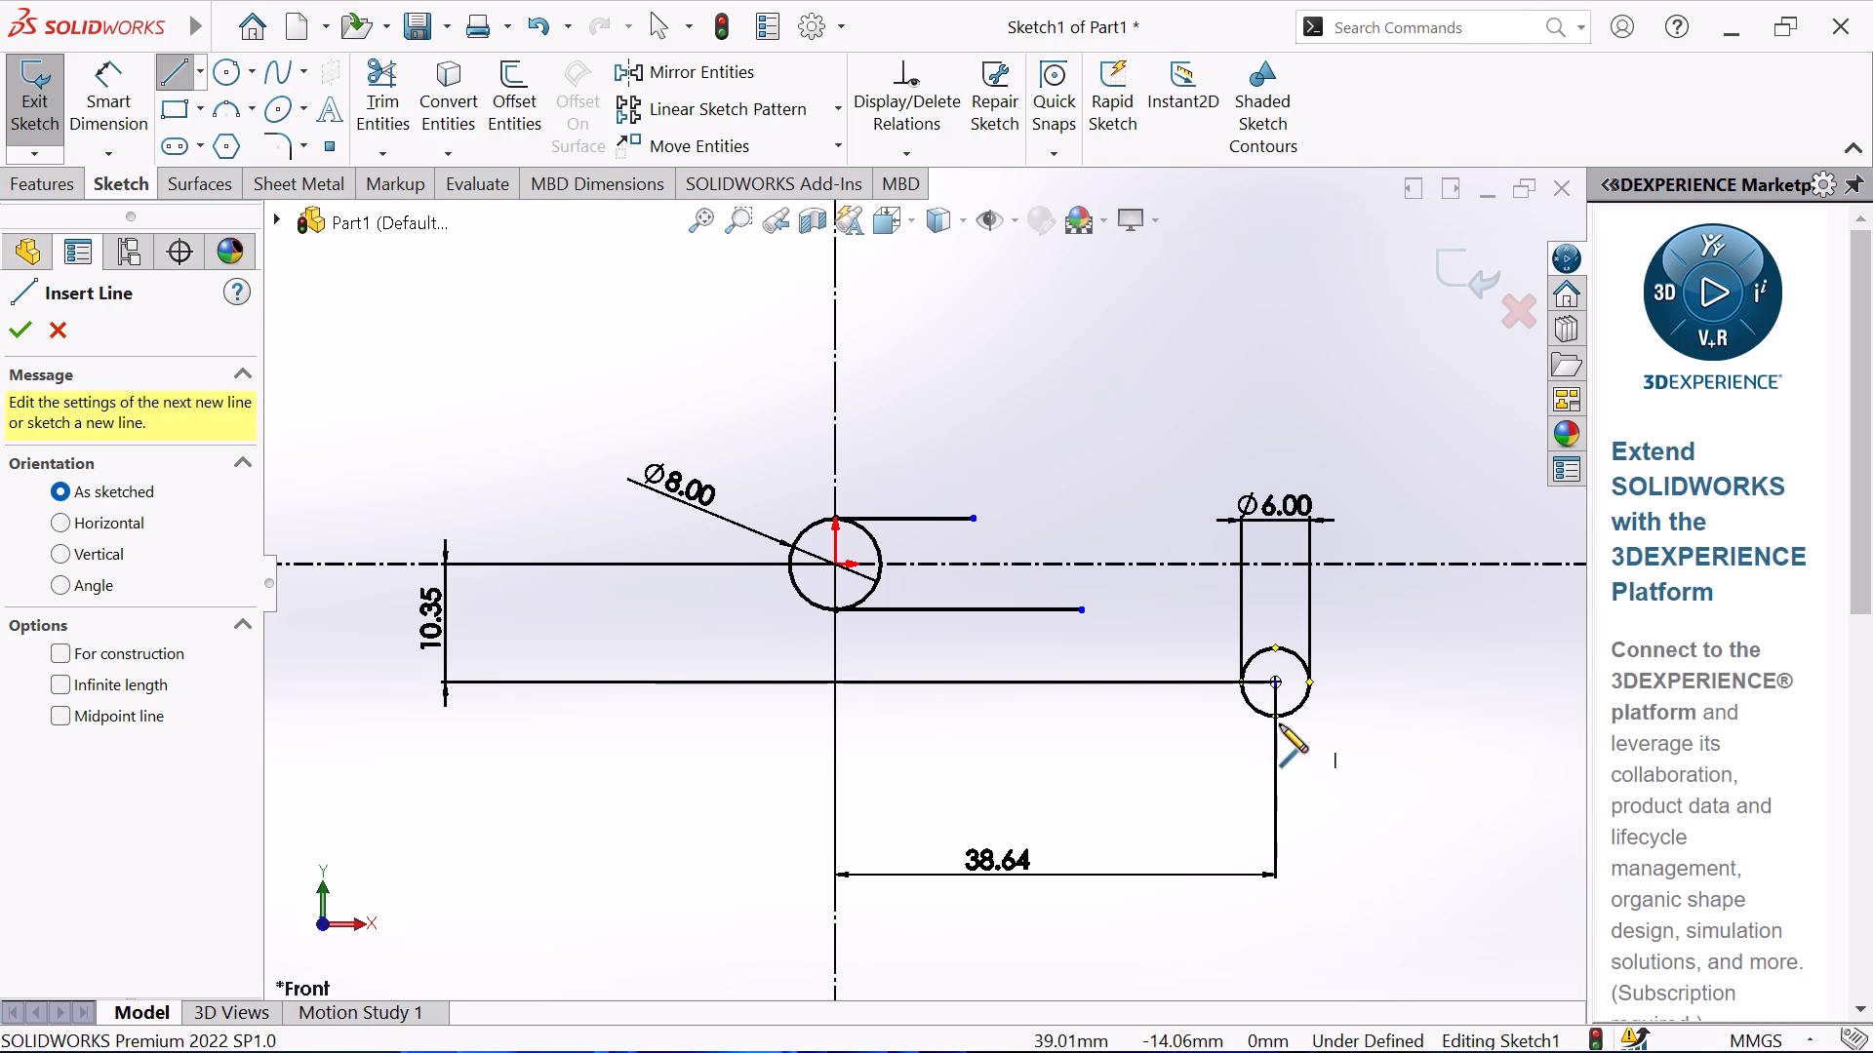
click(1262, 715)
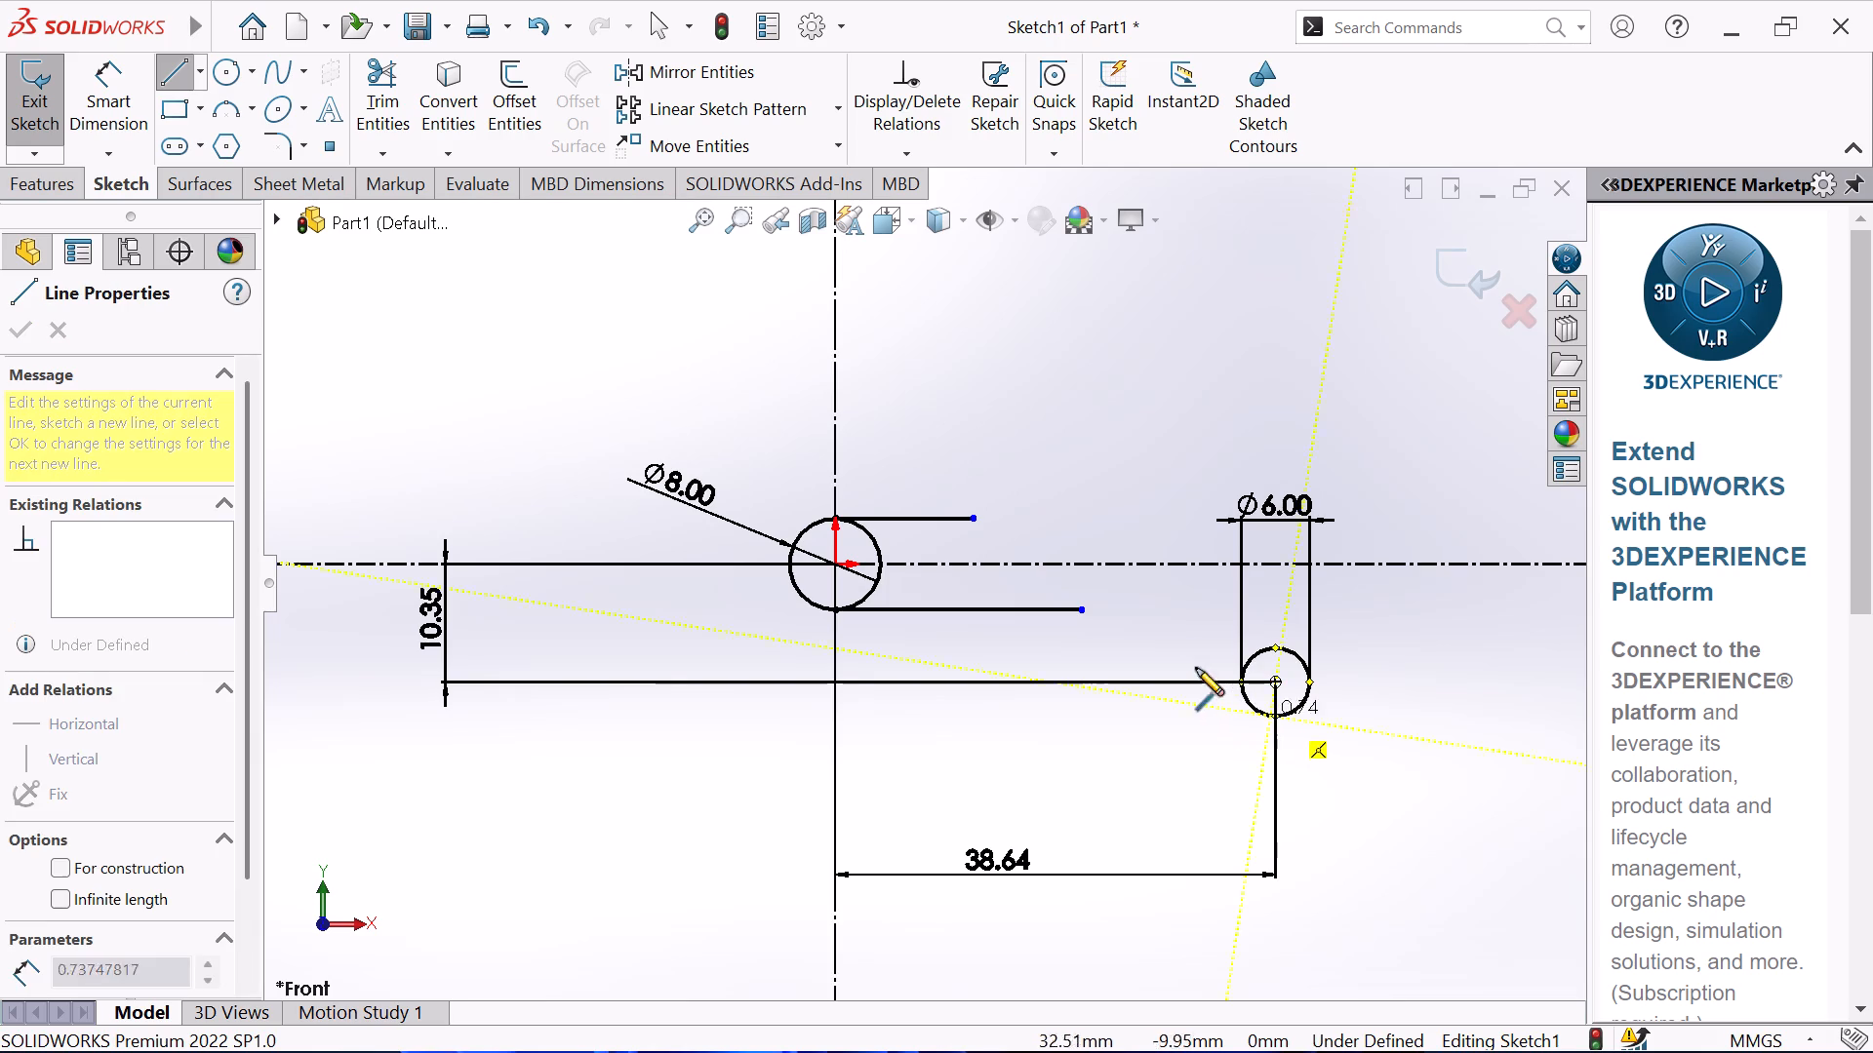
click(1081, 606)
key(Escape)
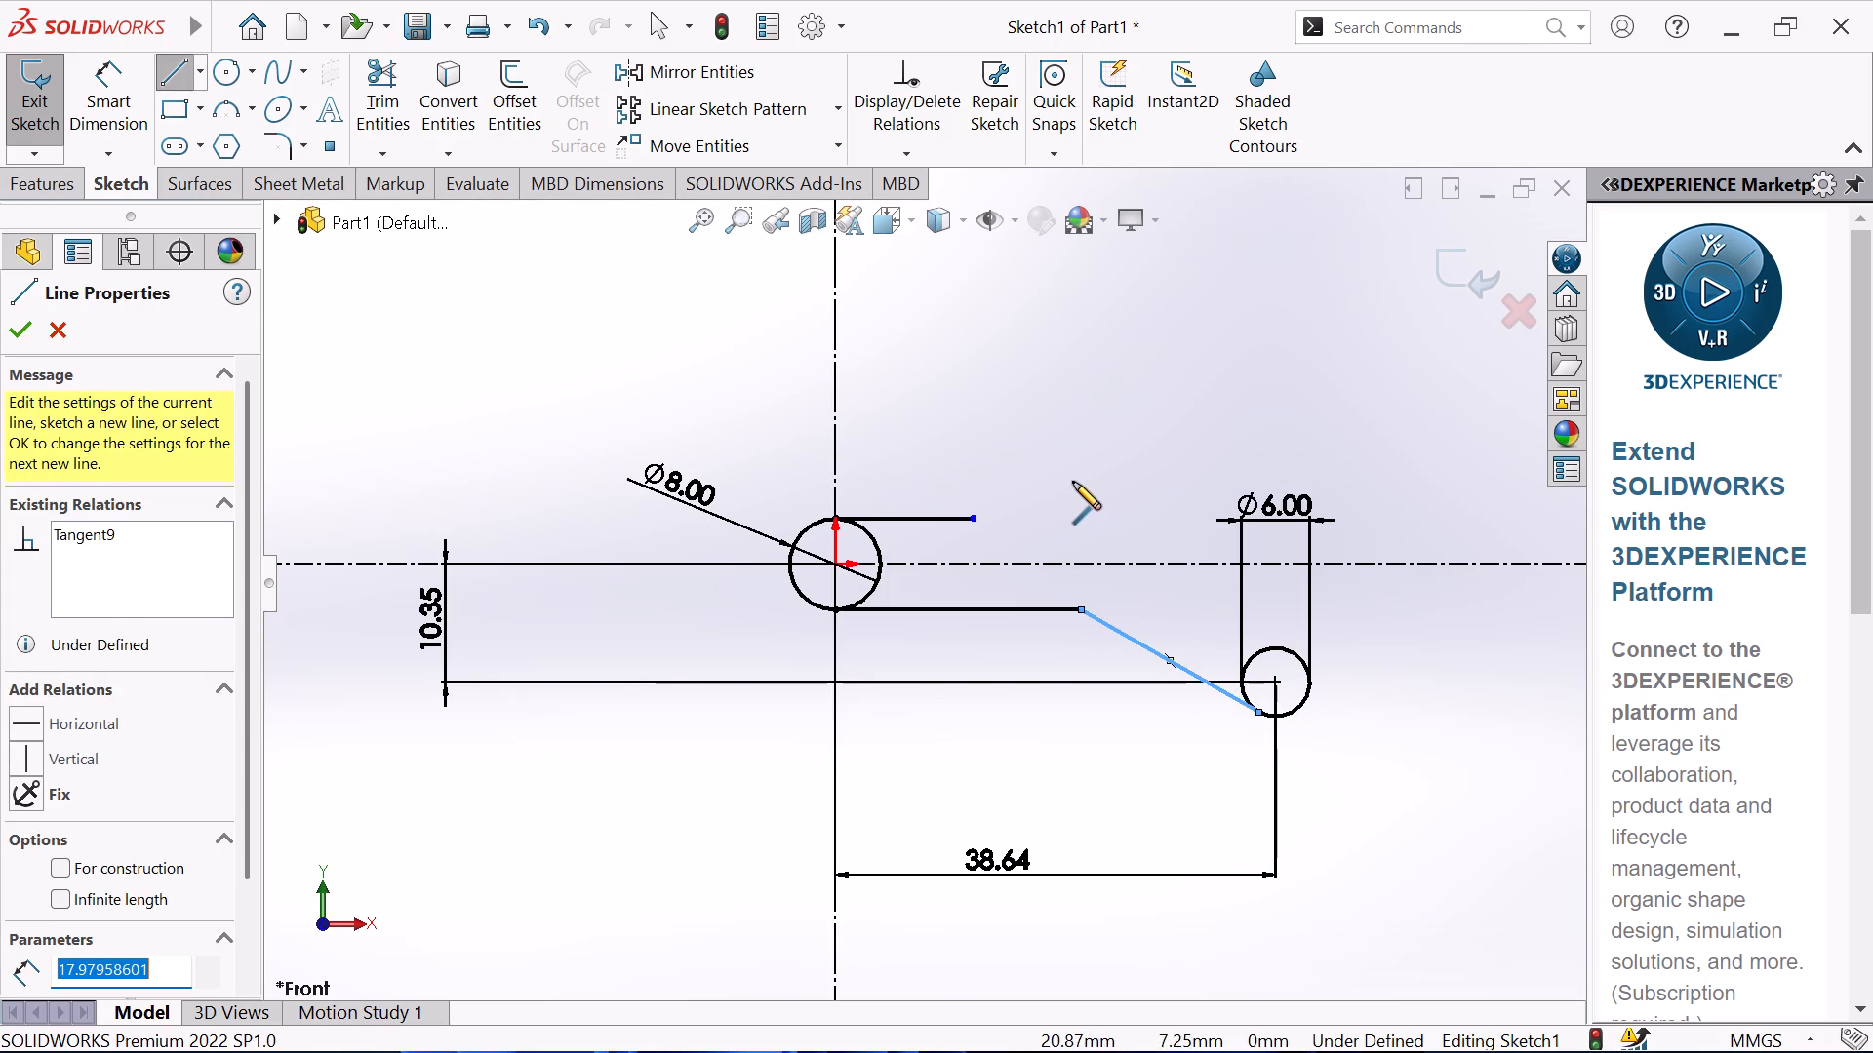
key(Escape)
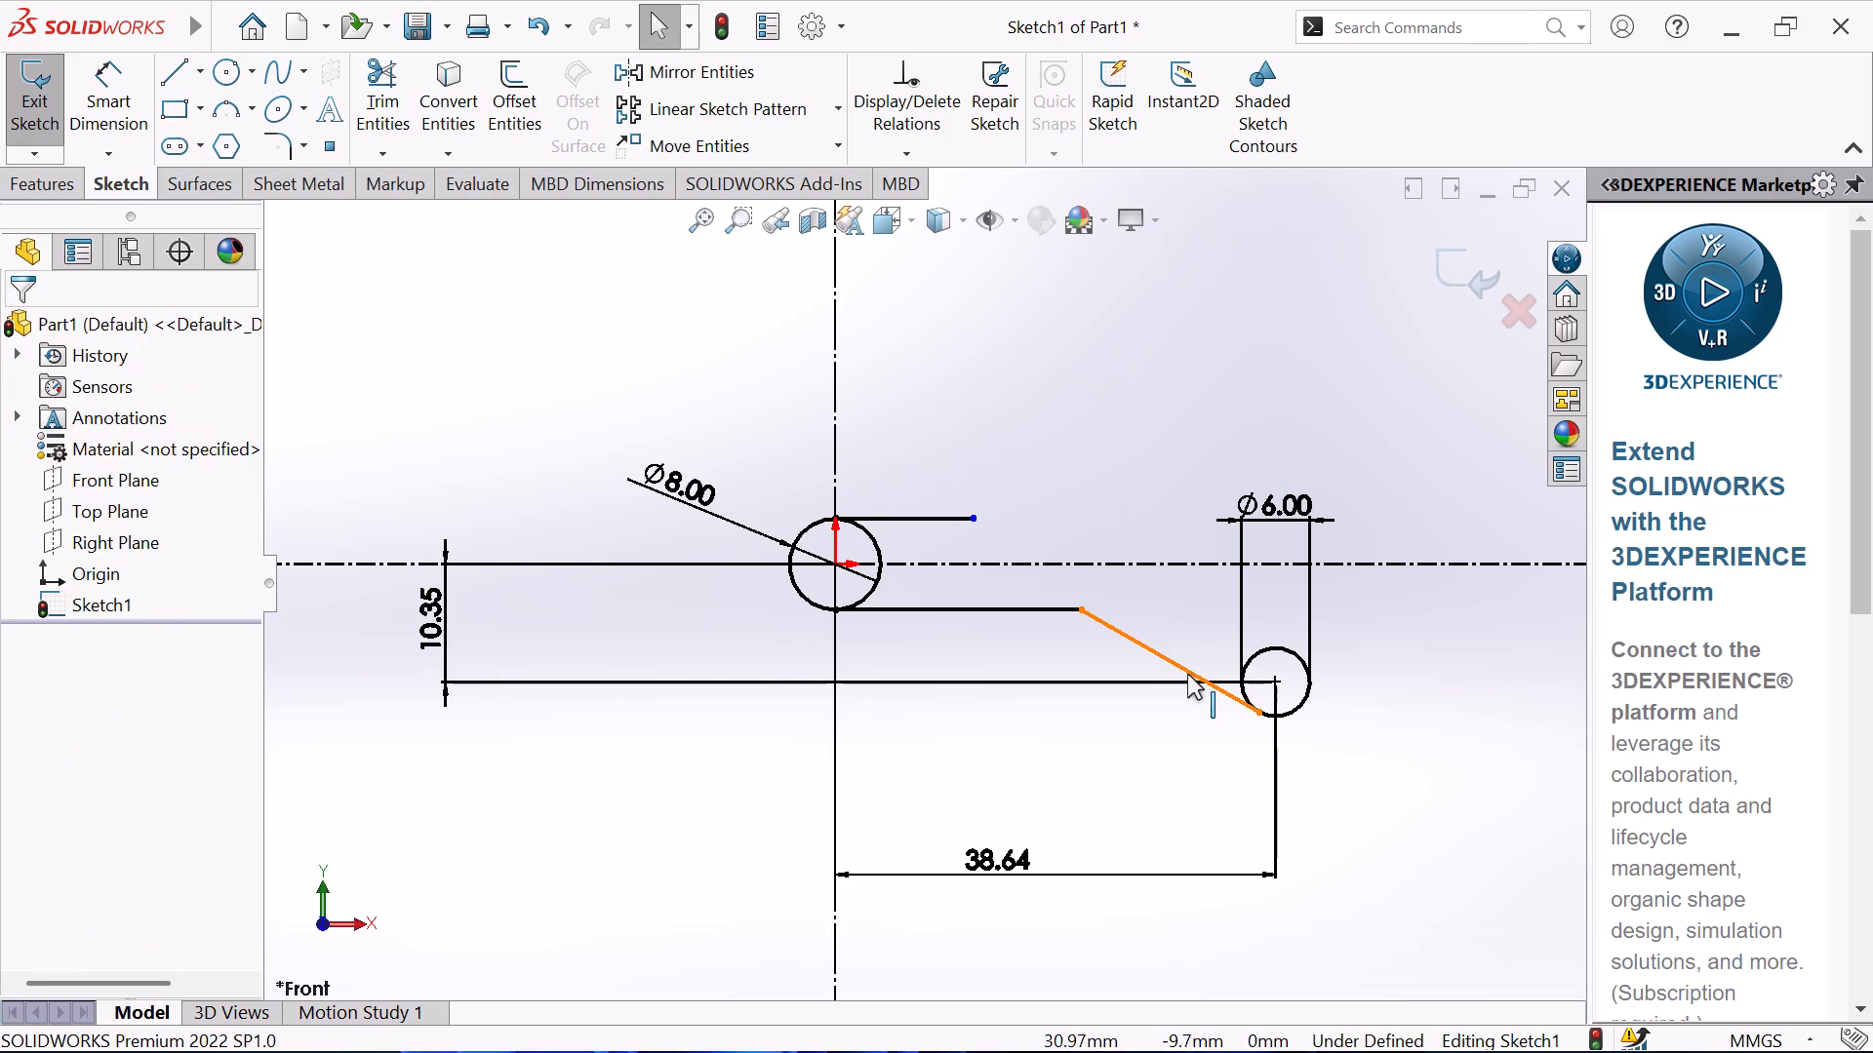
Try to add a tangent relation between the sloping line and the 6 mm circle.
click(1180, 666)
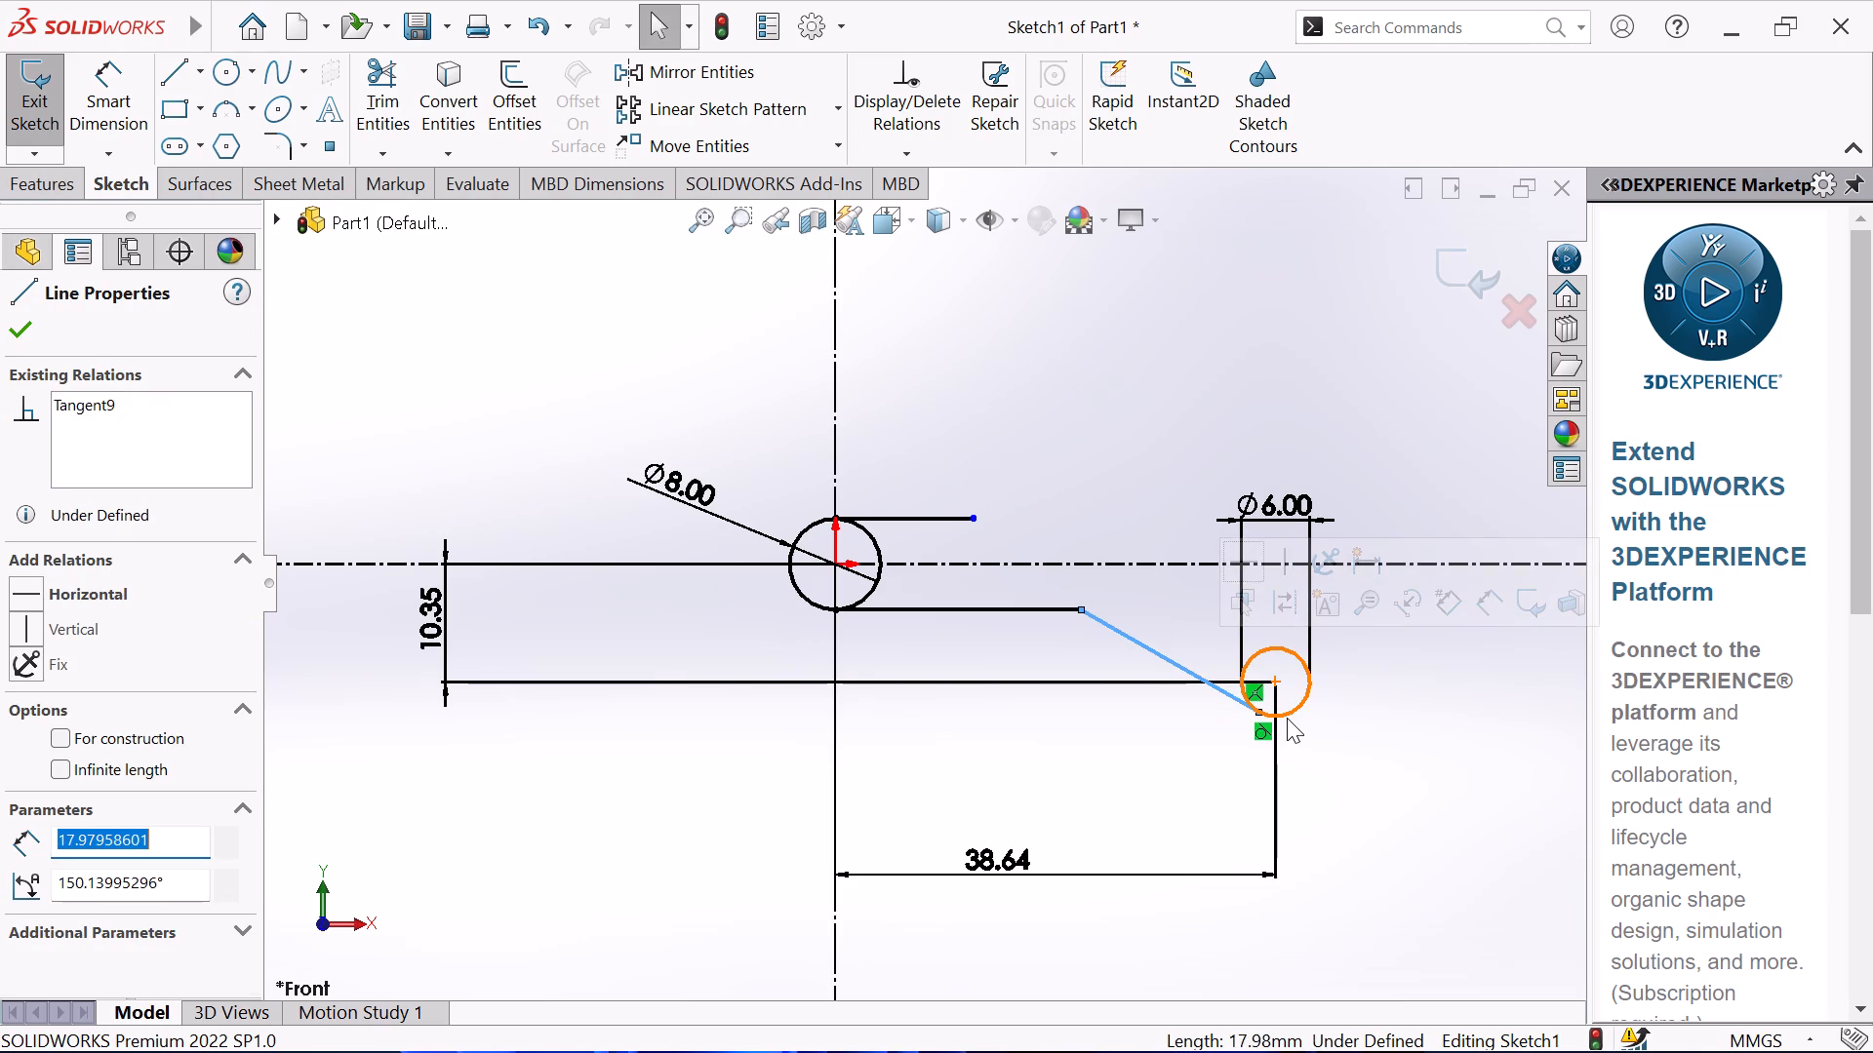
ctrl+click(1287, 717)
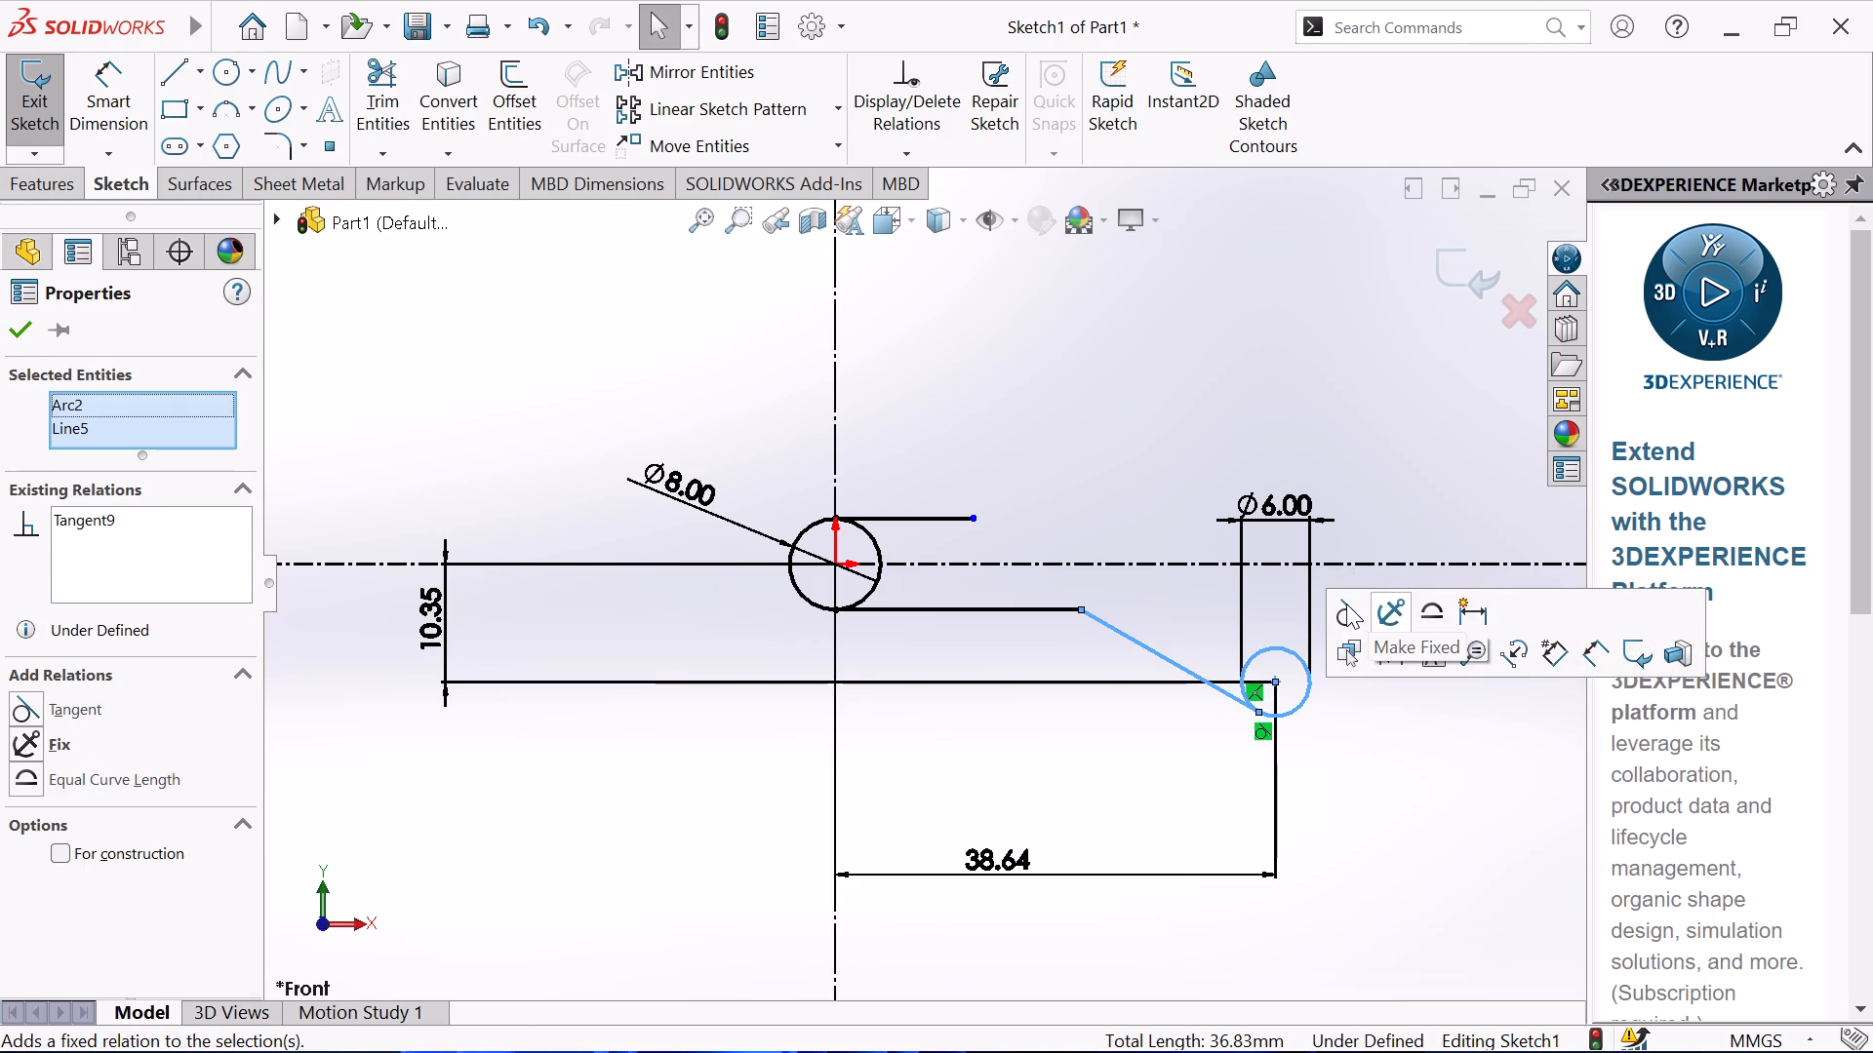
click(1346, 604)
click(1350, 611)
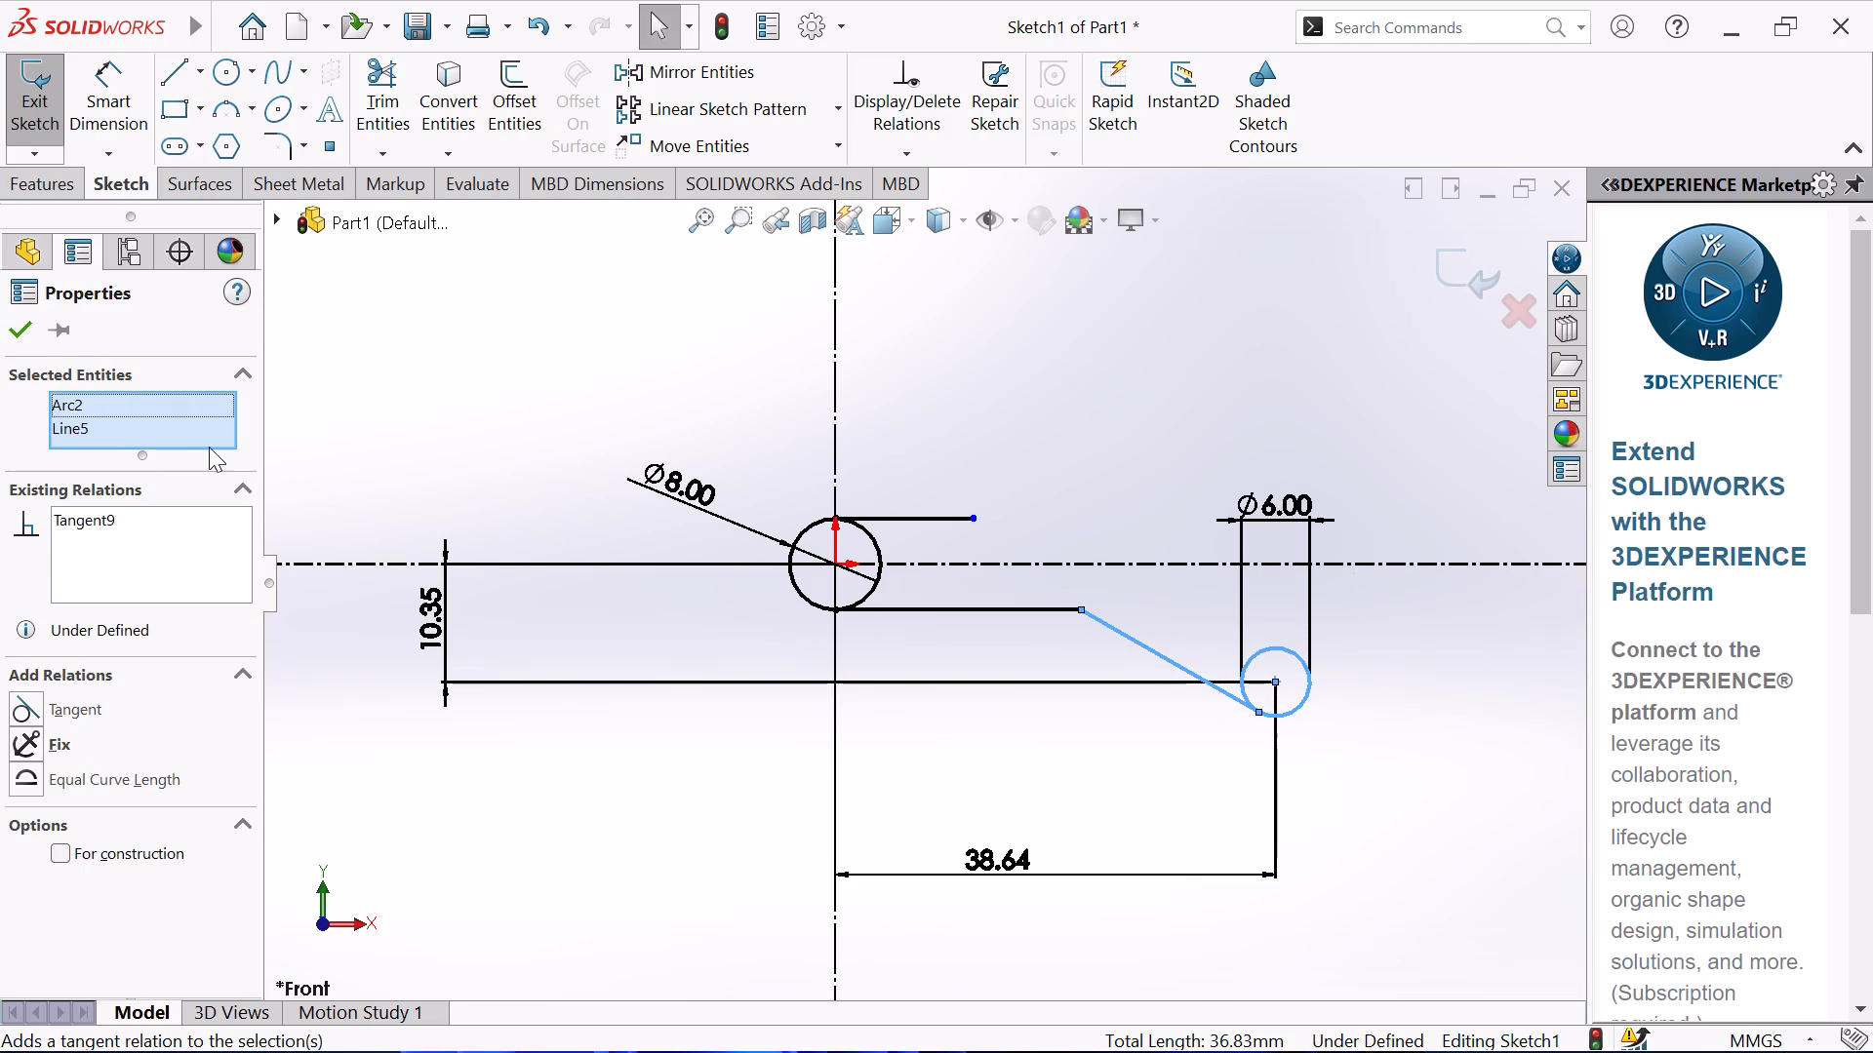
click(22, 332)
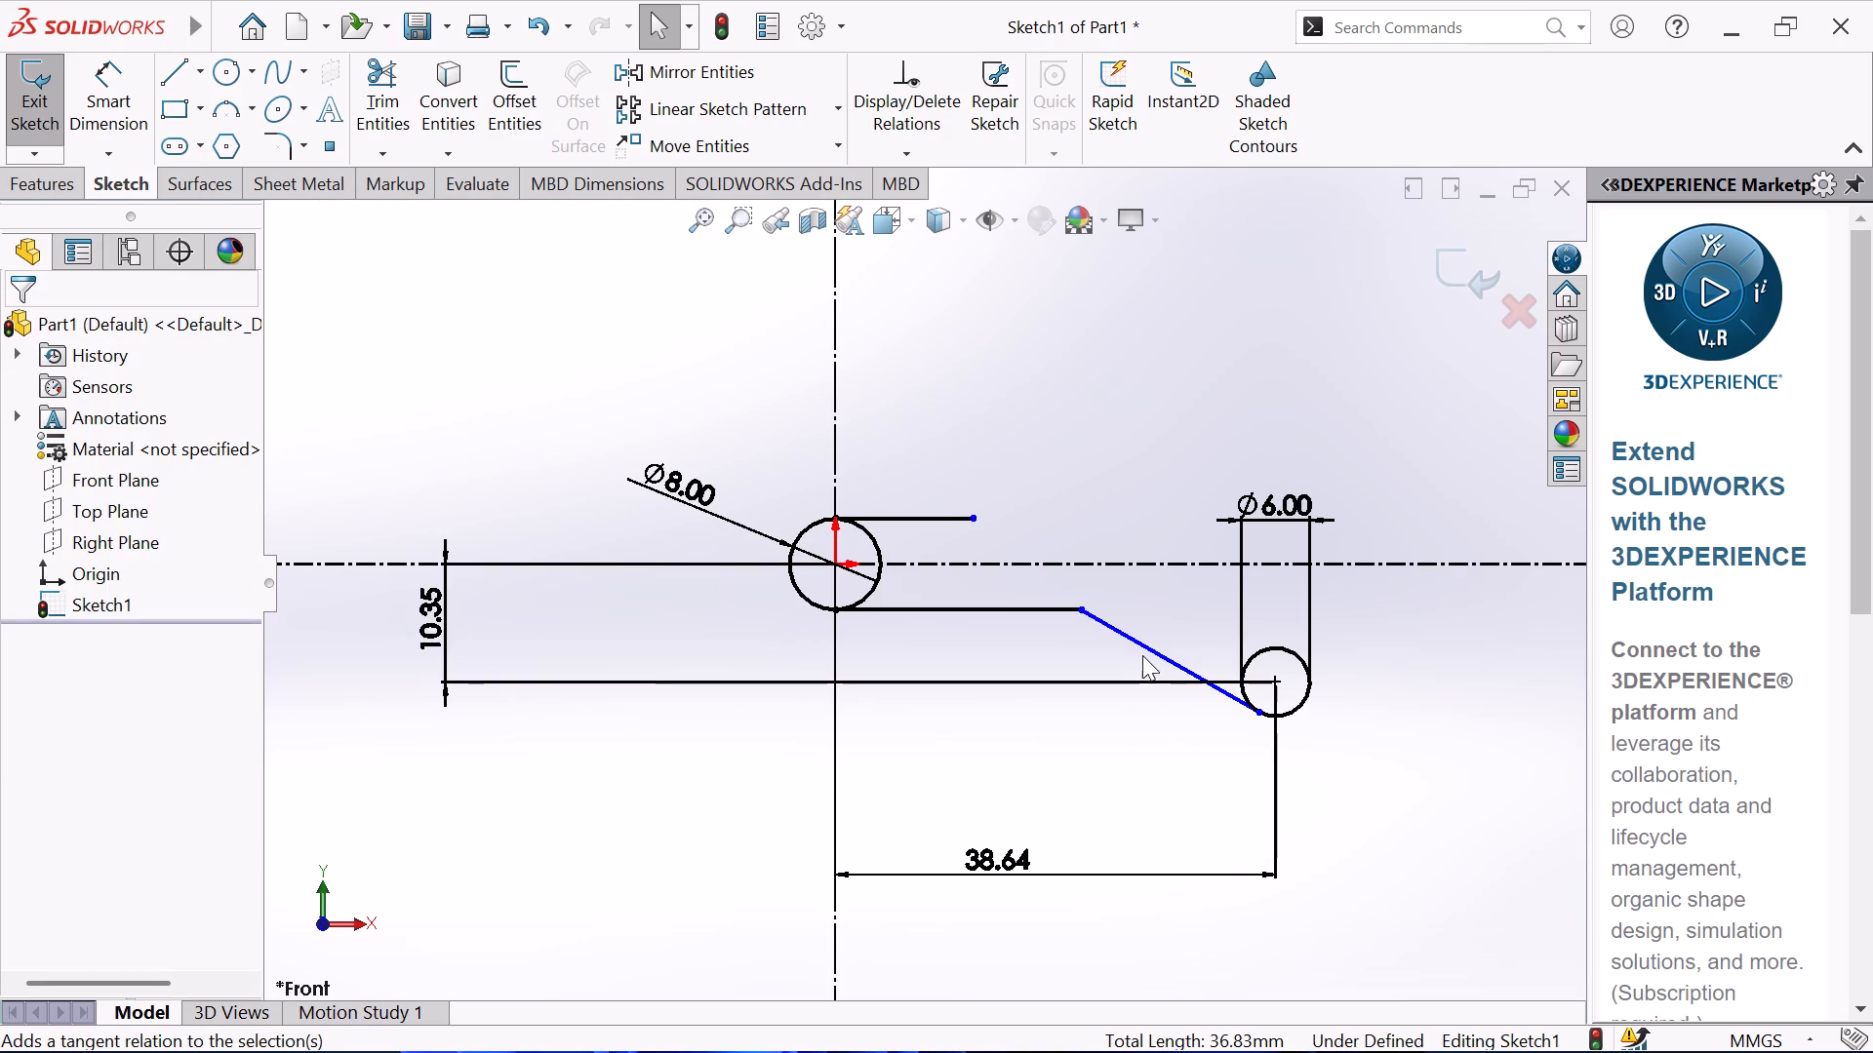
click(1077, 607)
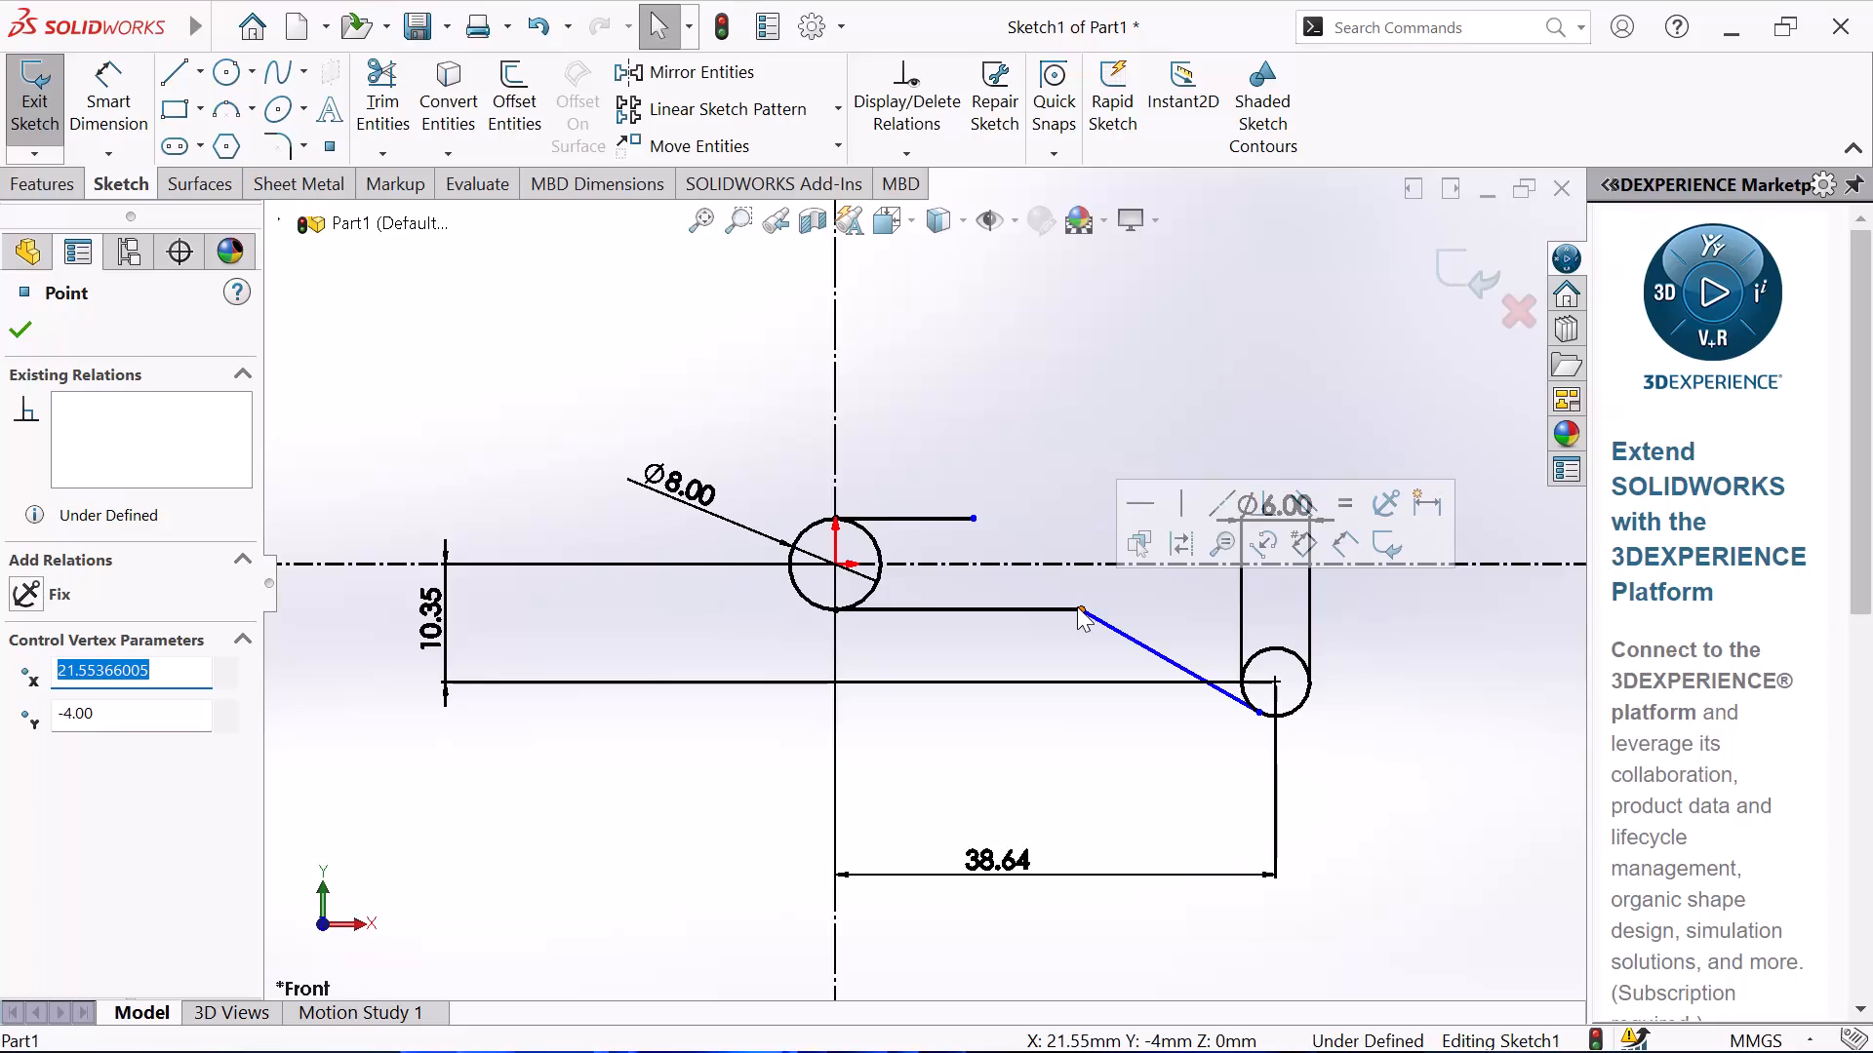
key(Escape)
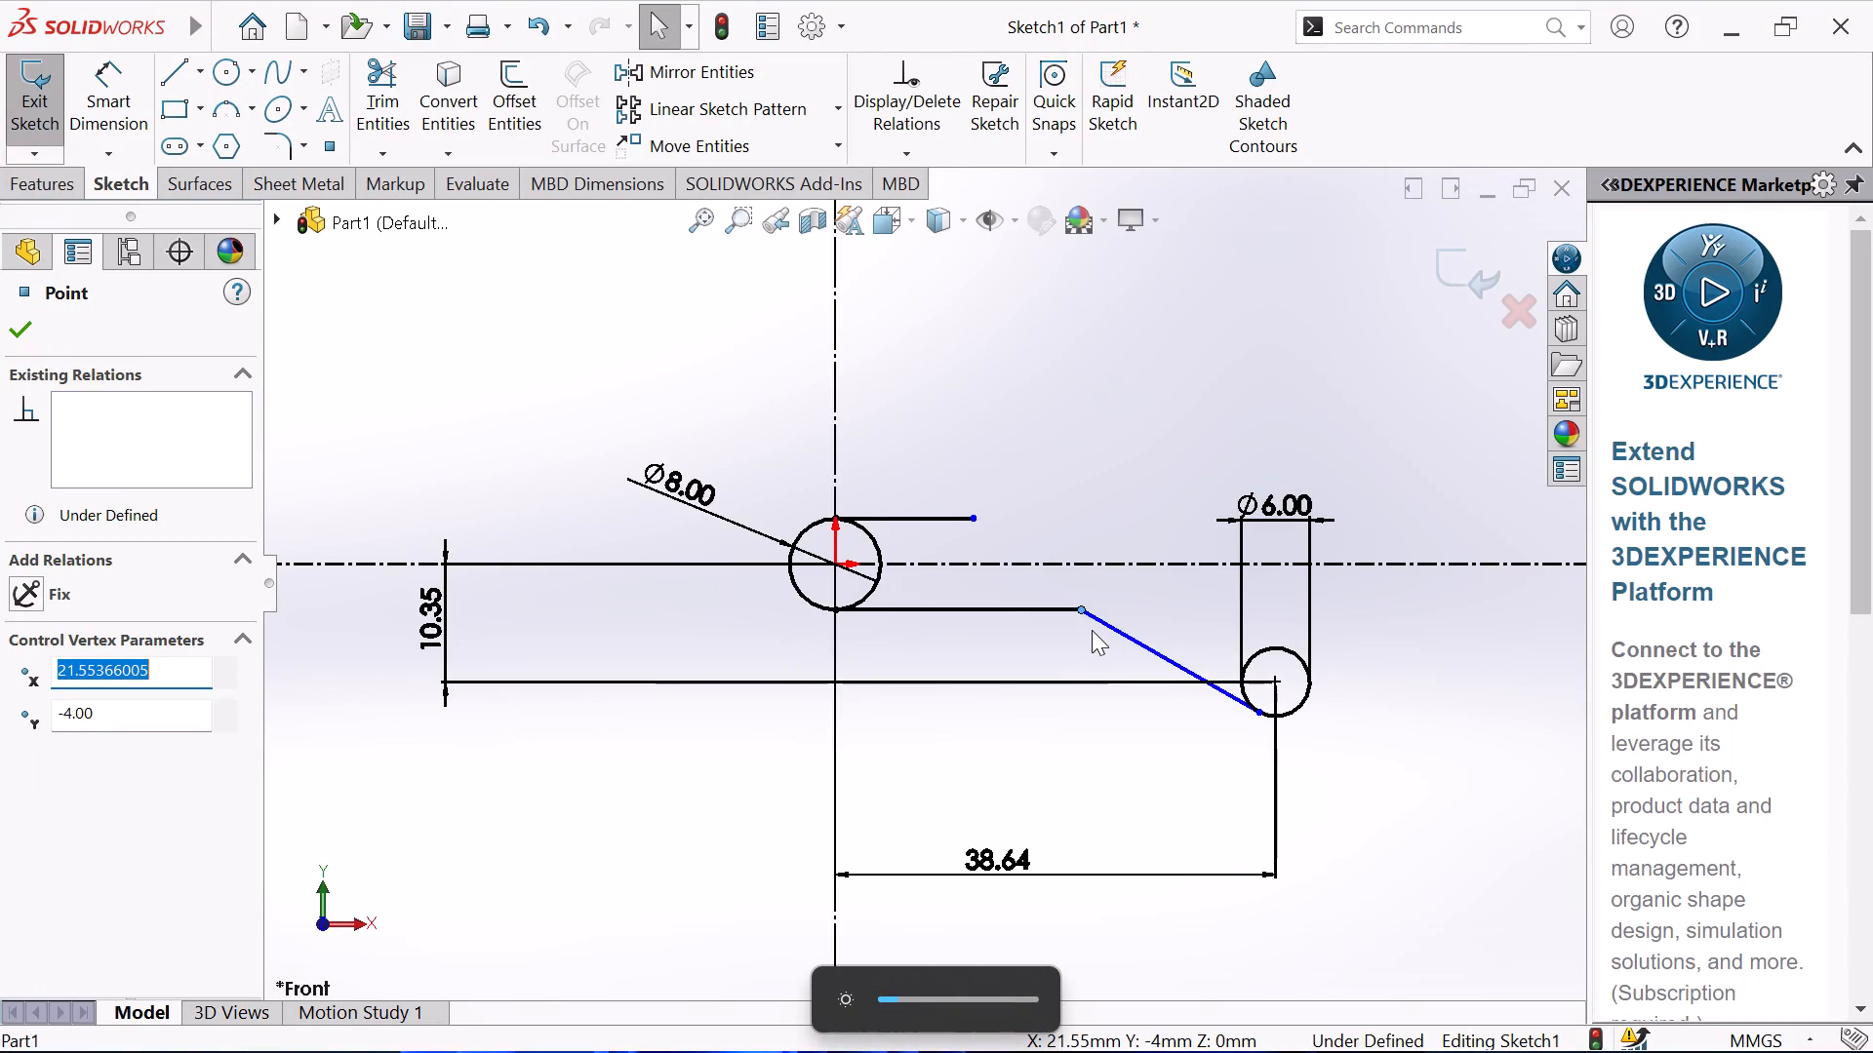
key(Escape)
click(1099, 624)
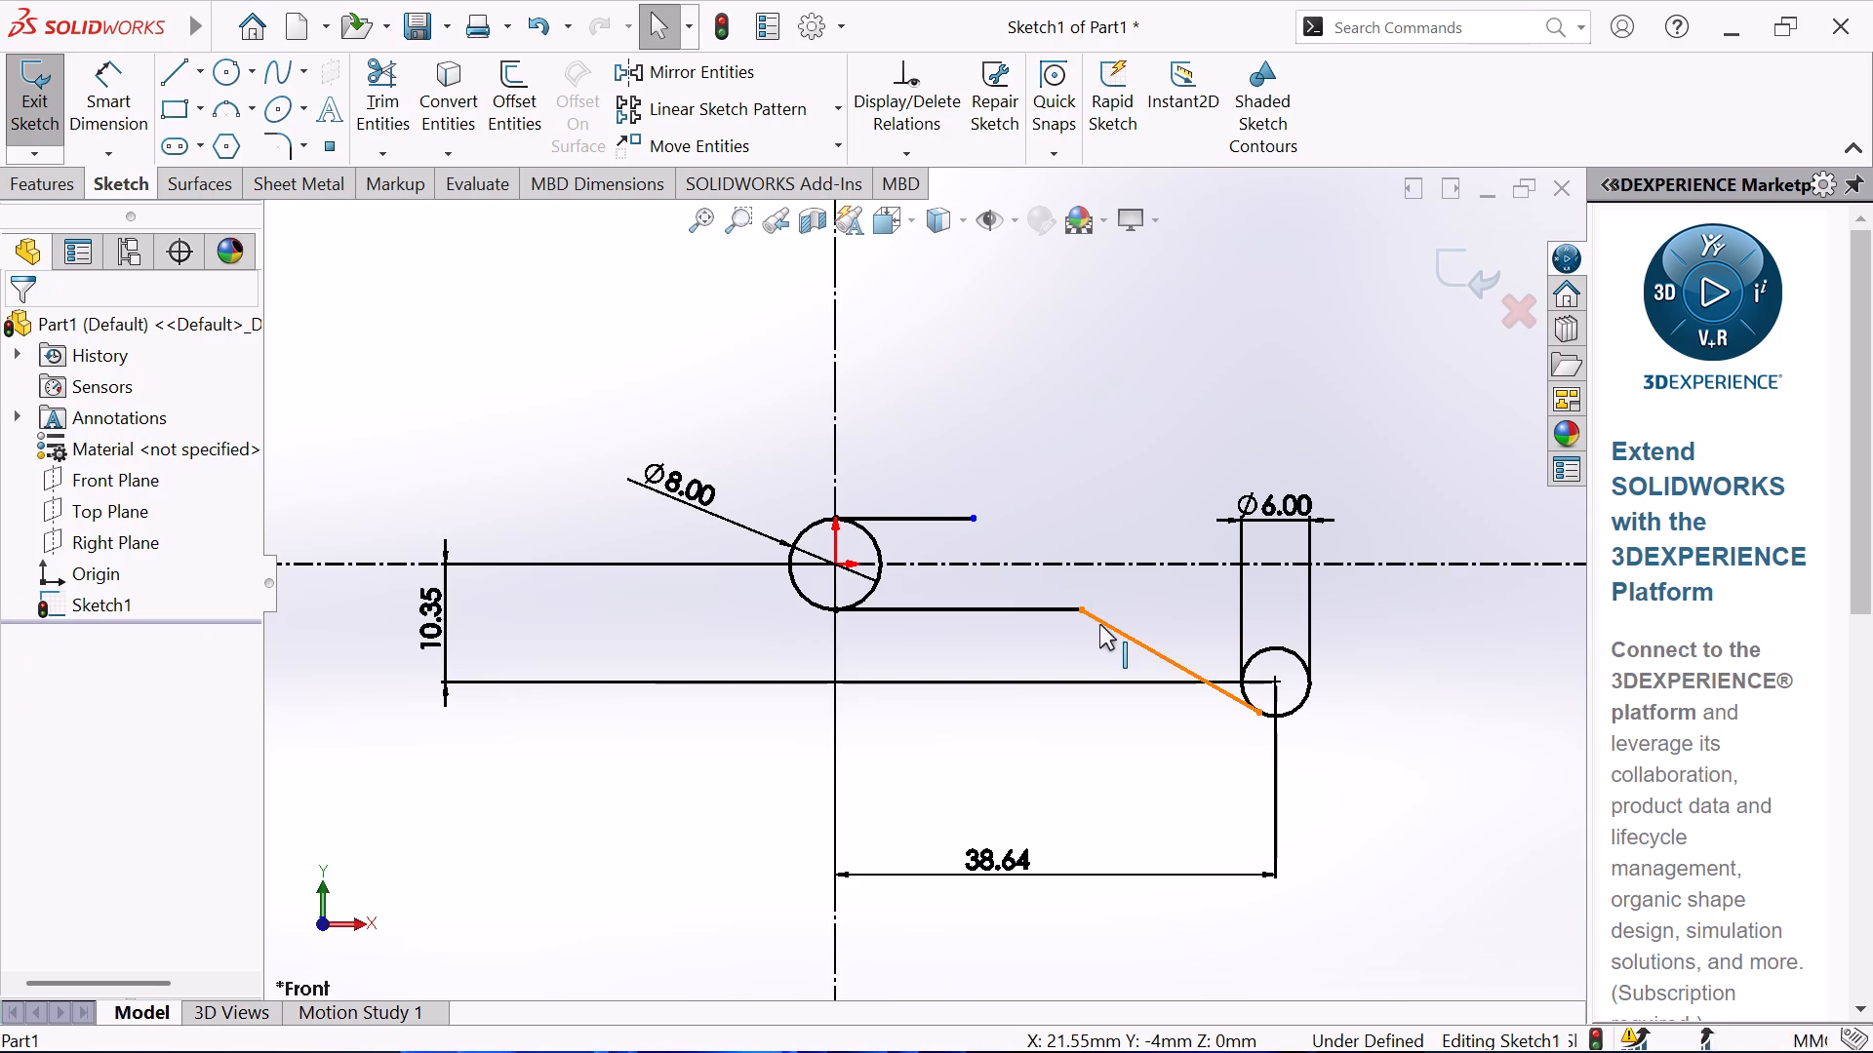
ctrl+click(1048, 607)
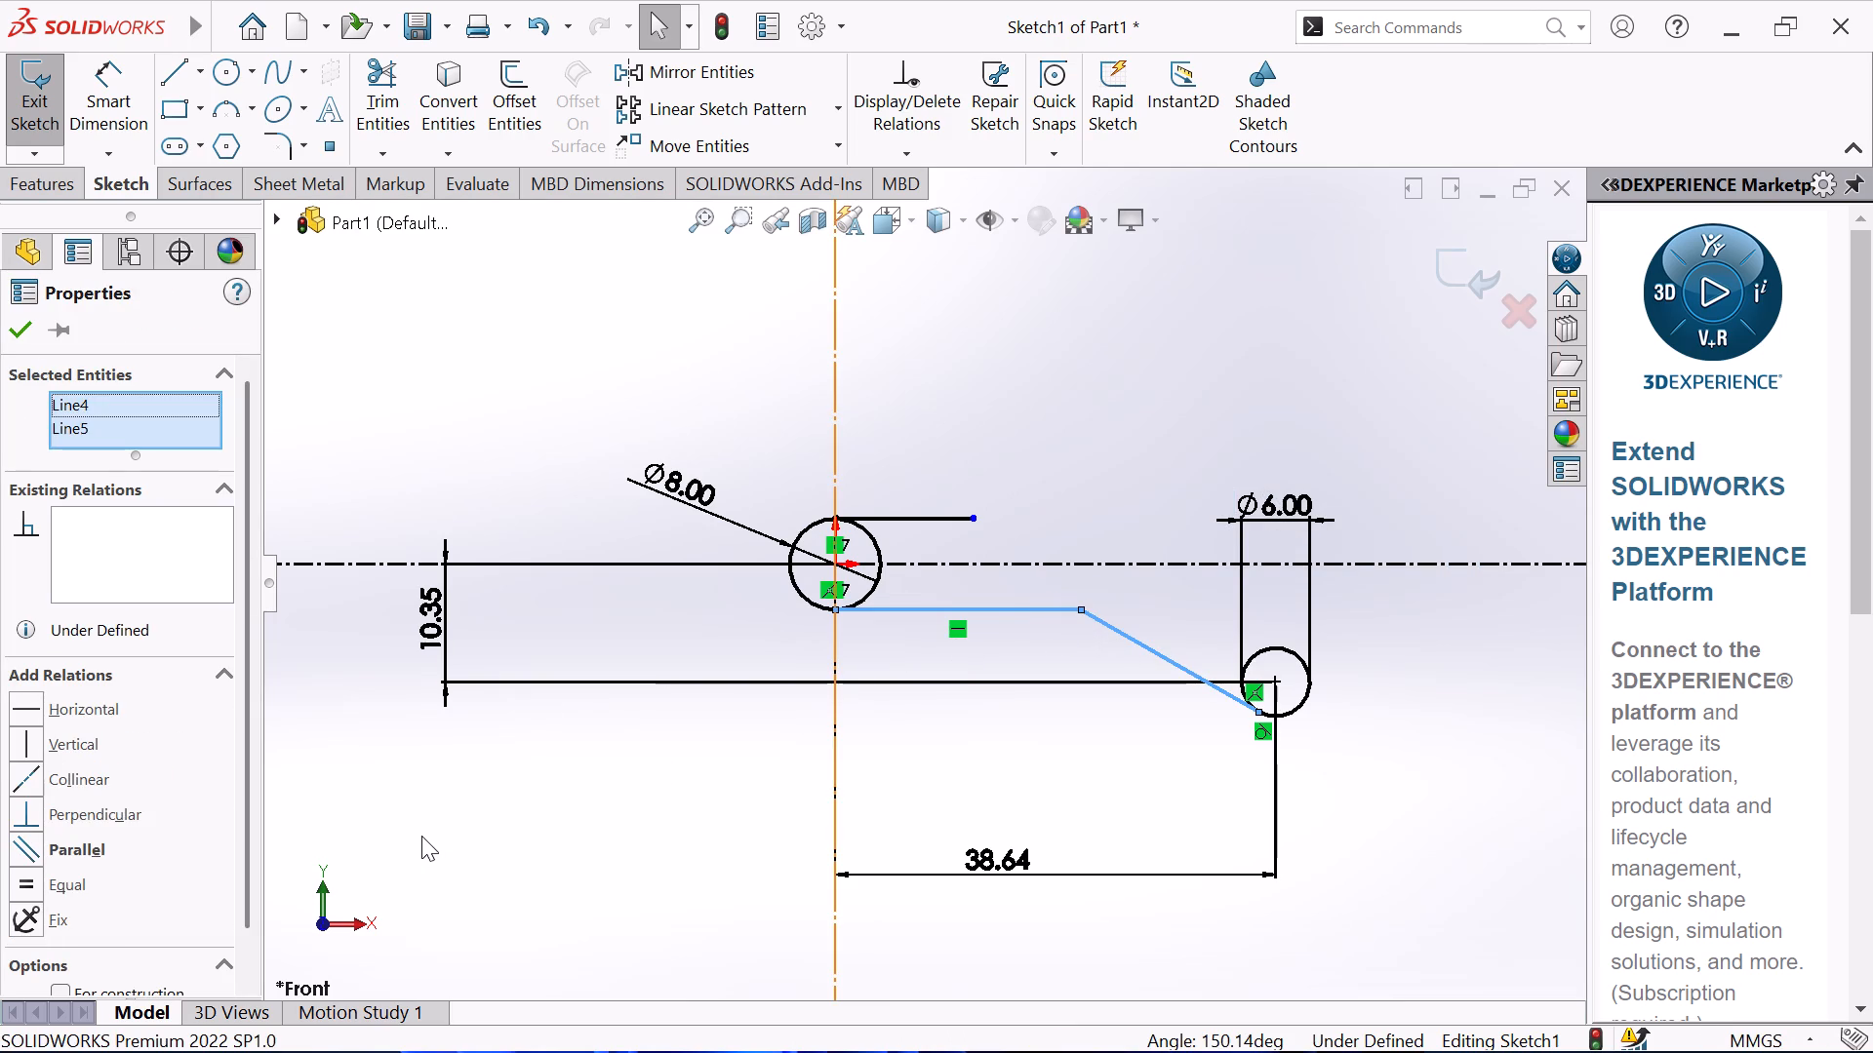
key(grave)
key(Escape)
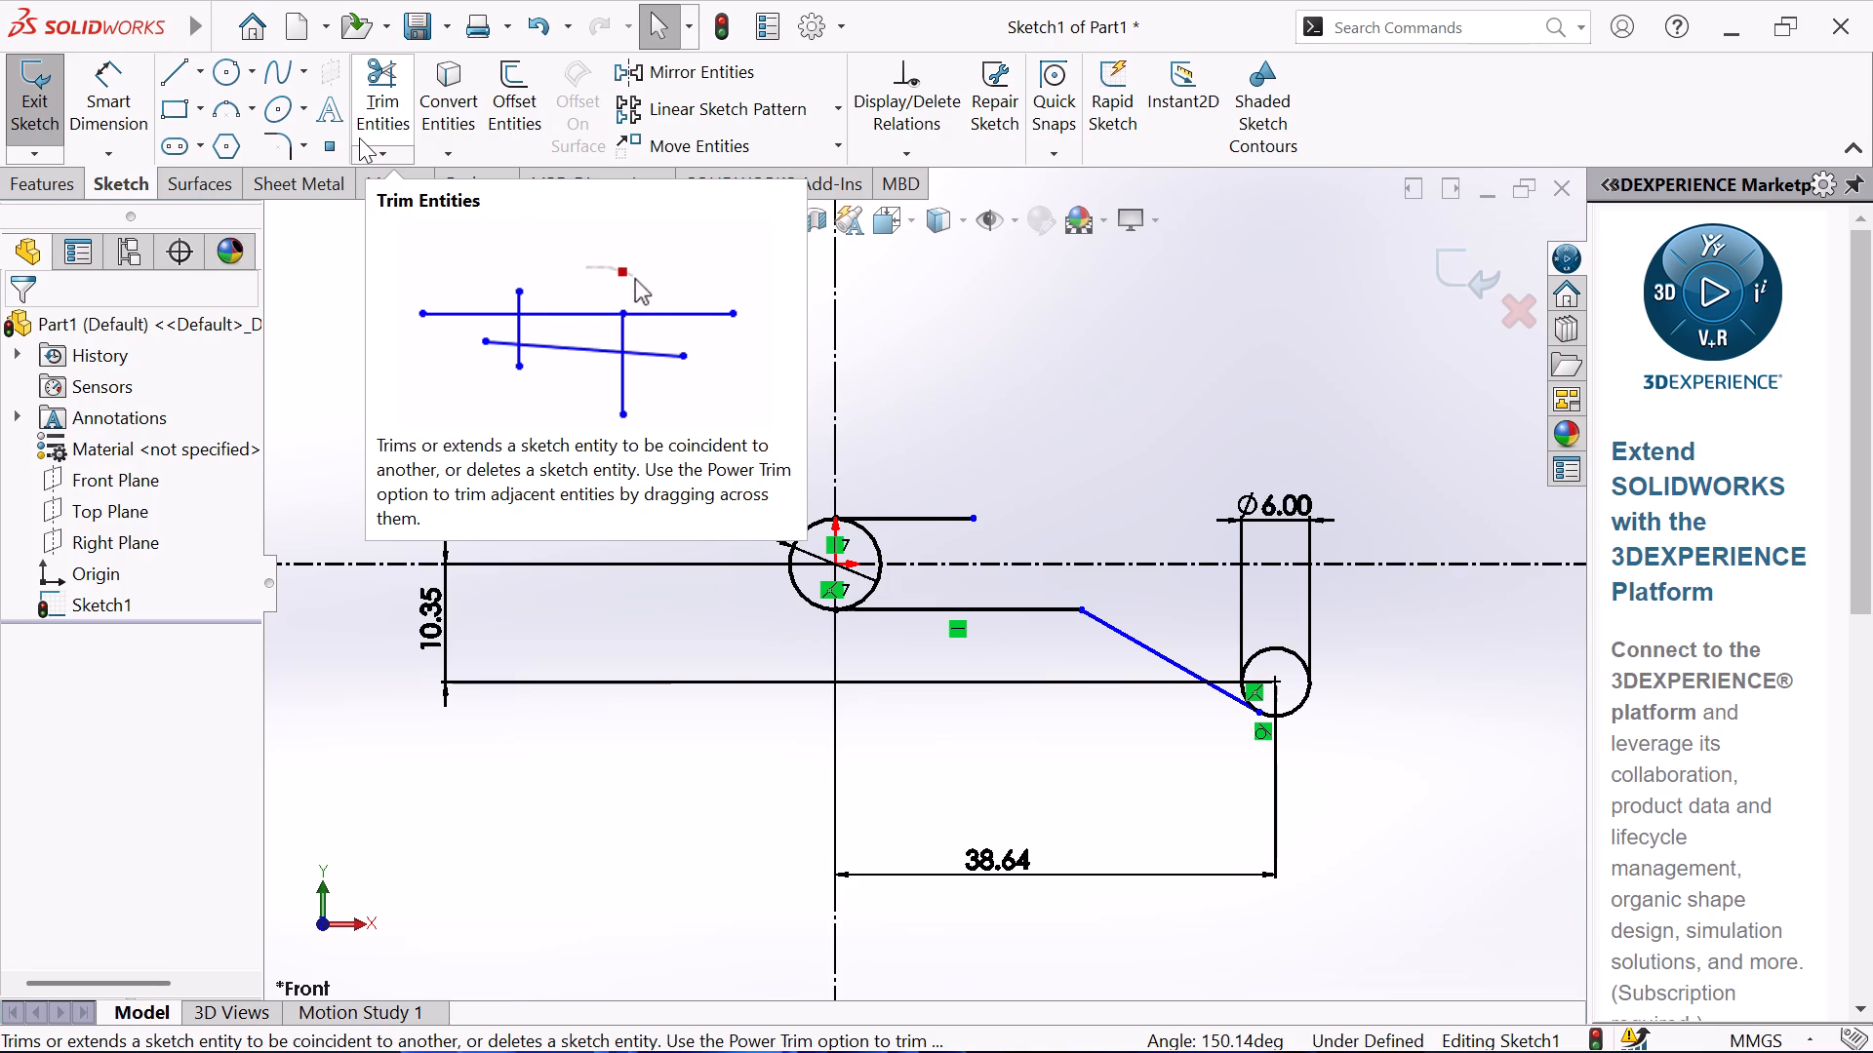
Add a 12 mm sketch fillet at the corner between the lower horizontal line and the sloping line.
click(278, 143)
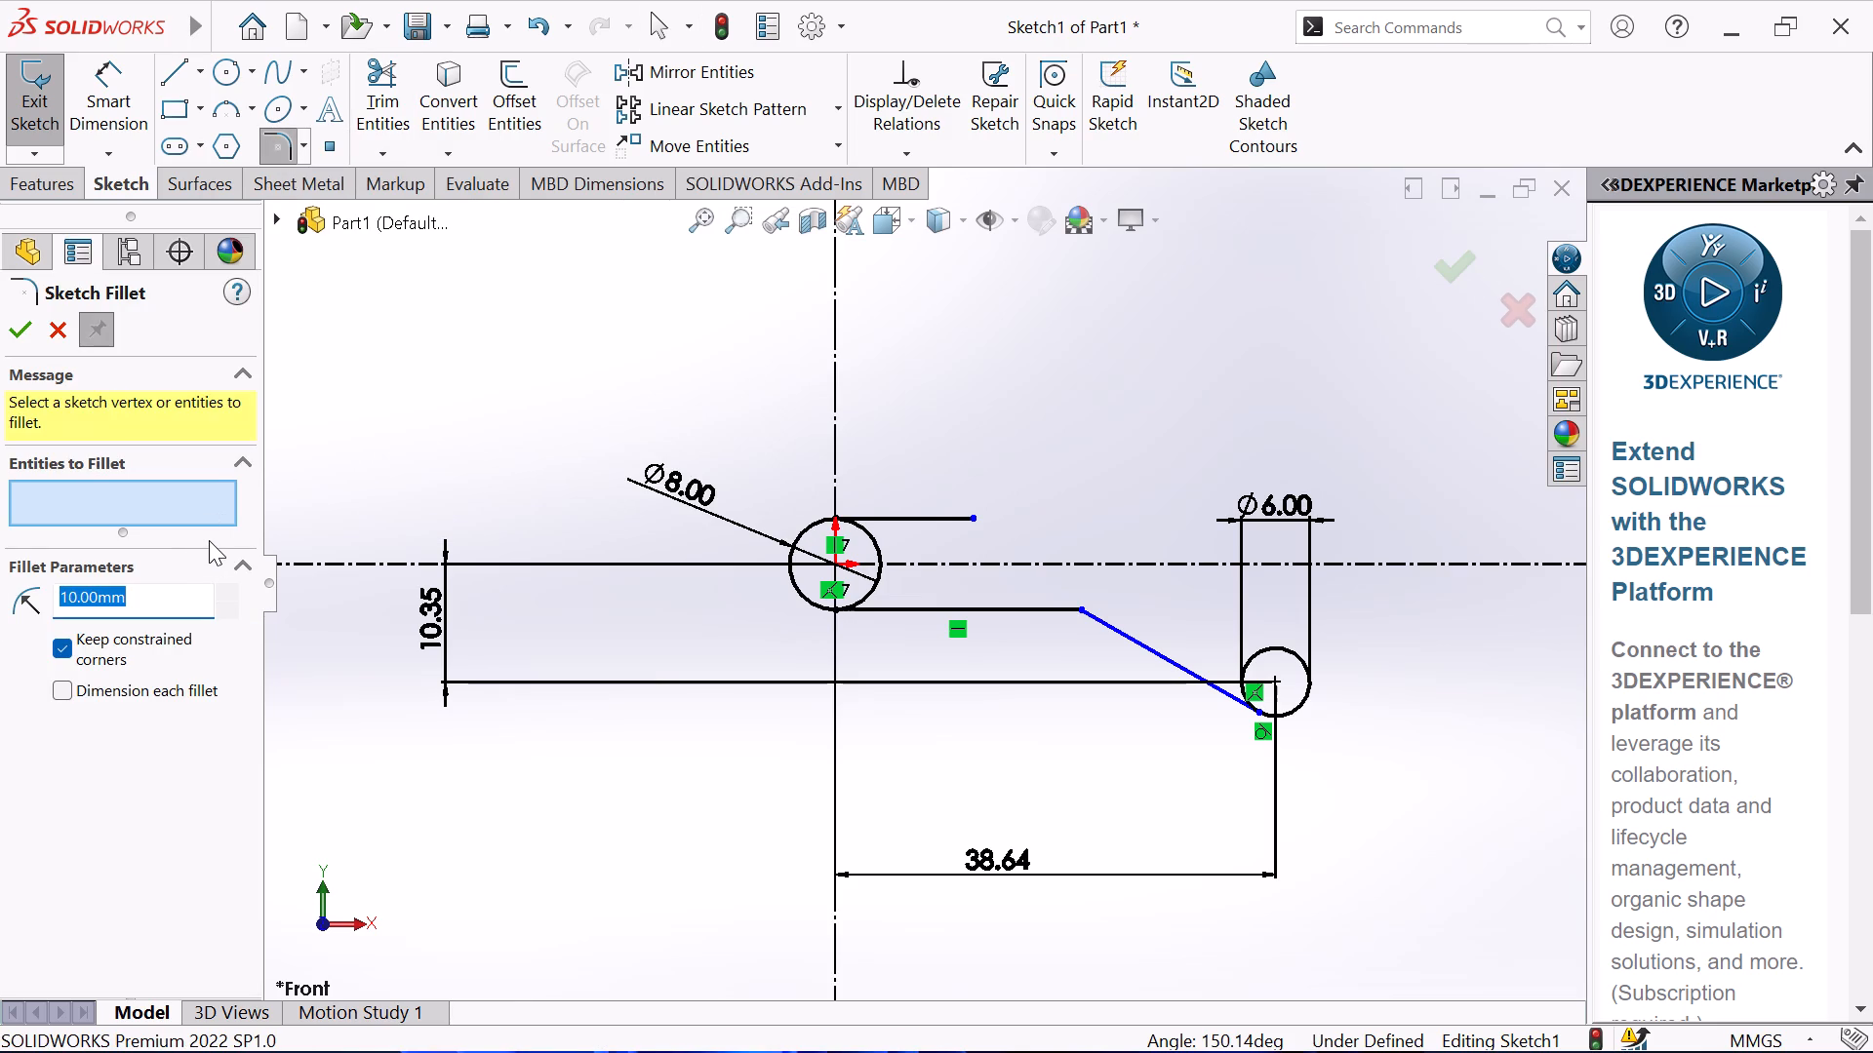
key(1)
key(2)
click(392, 766)
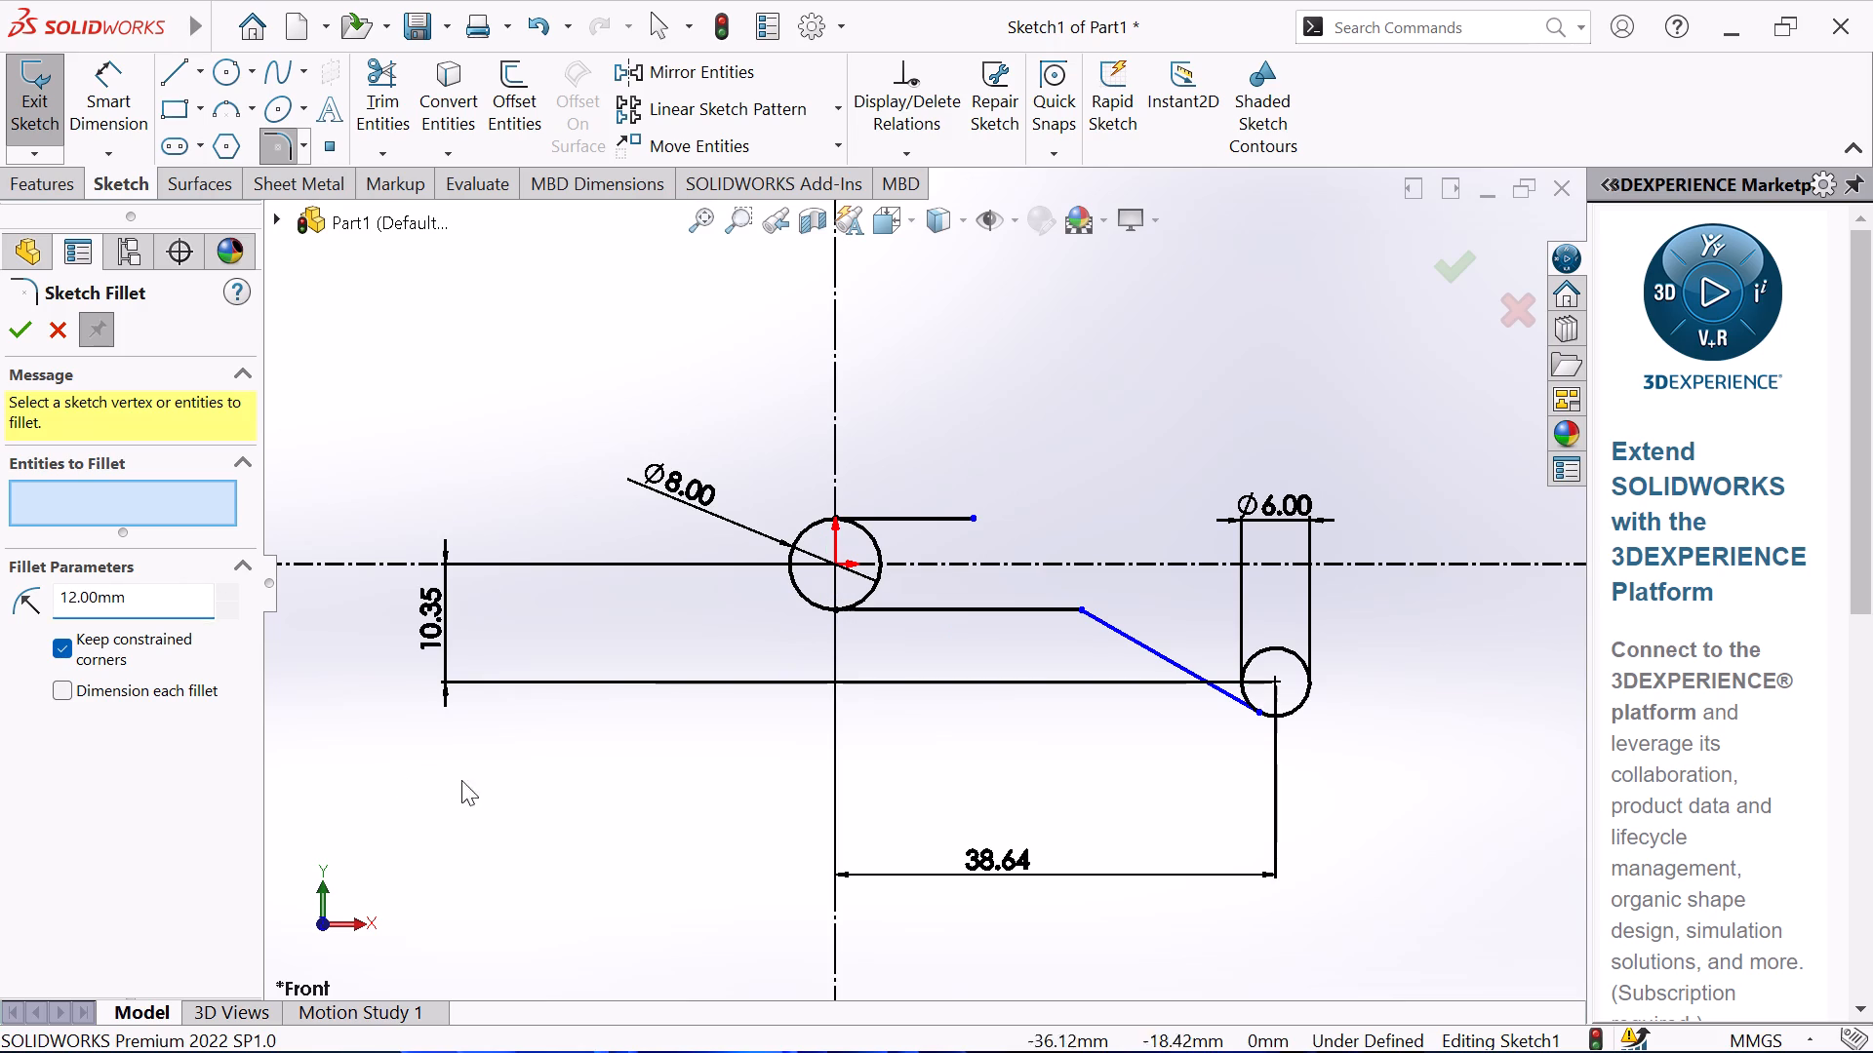
click(1080, 613)
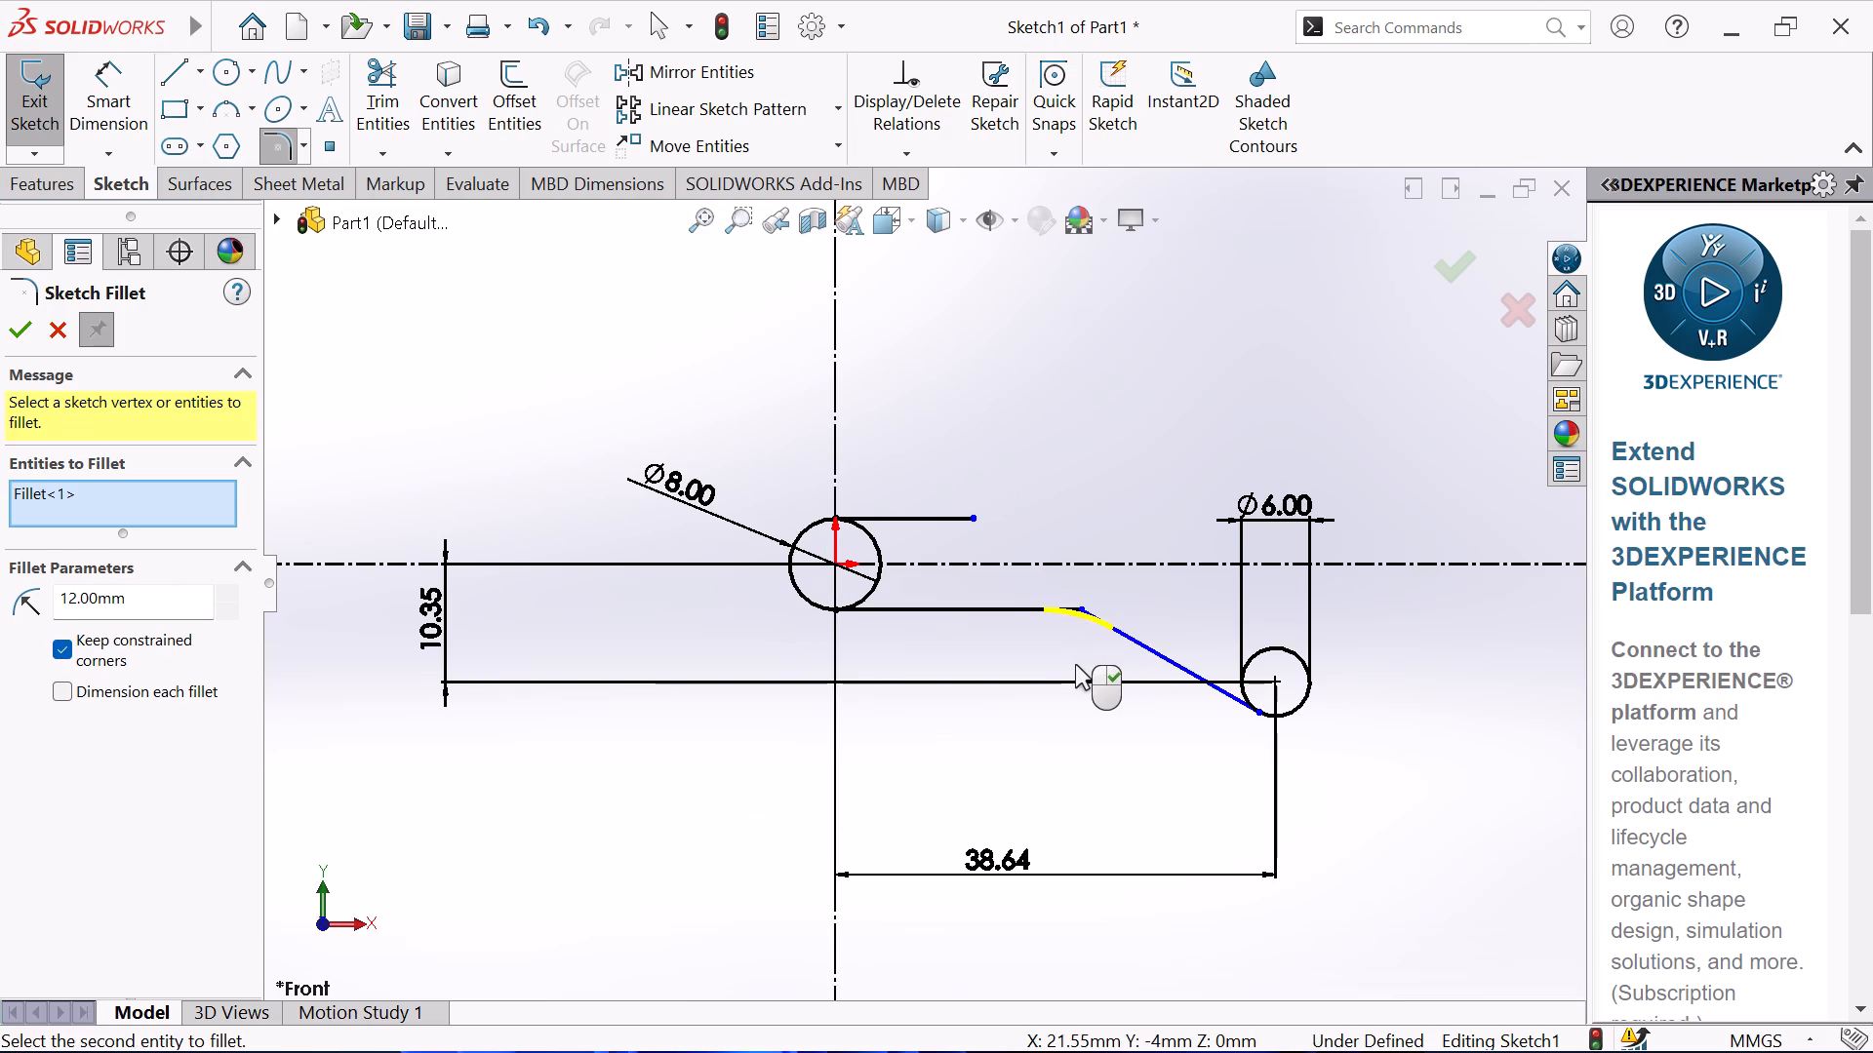
click(23, 340)
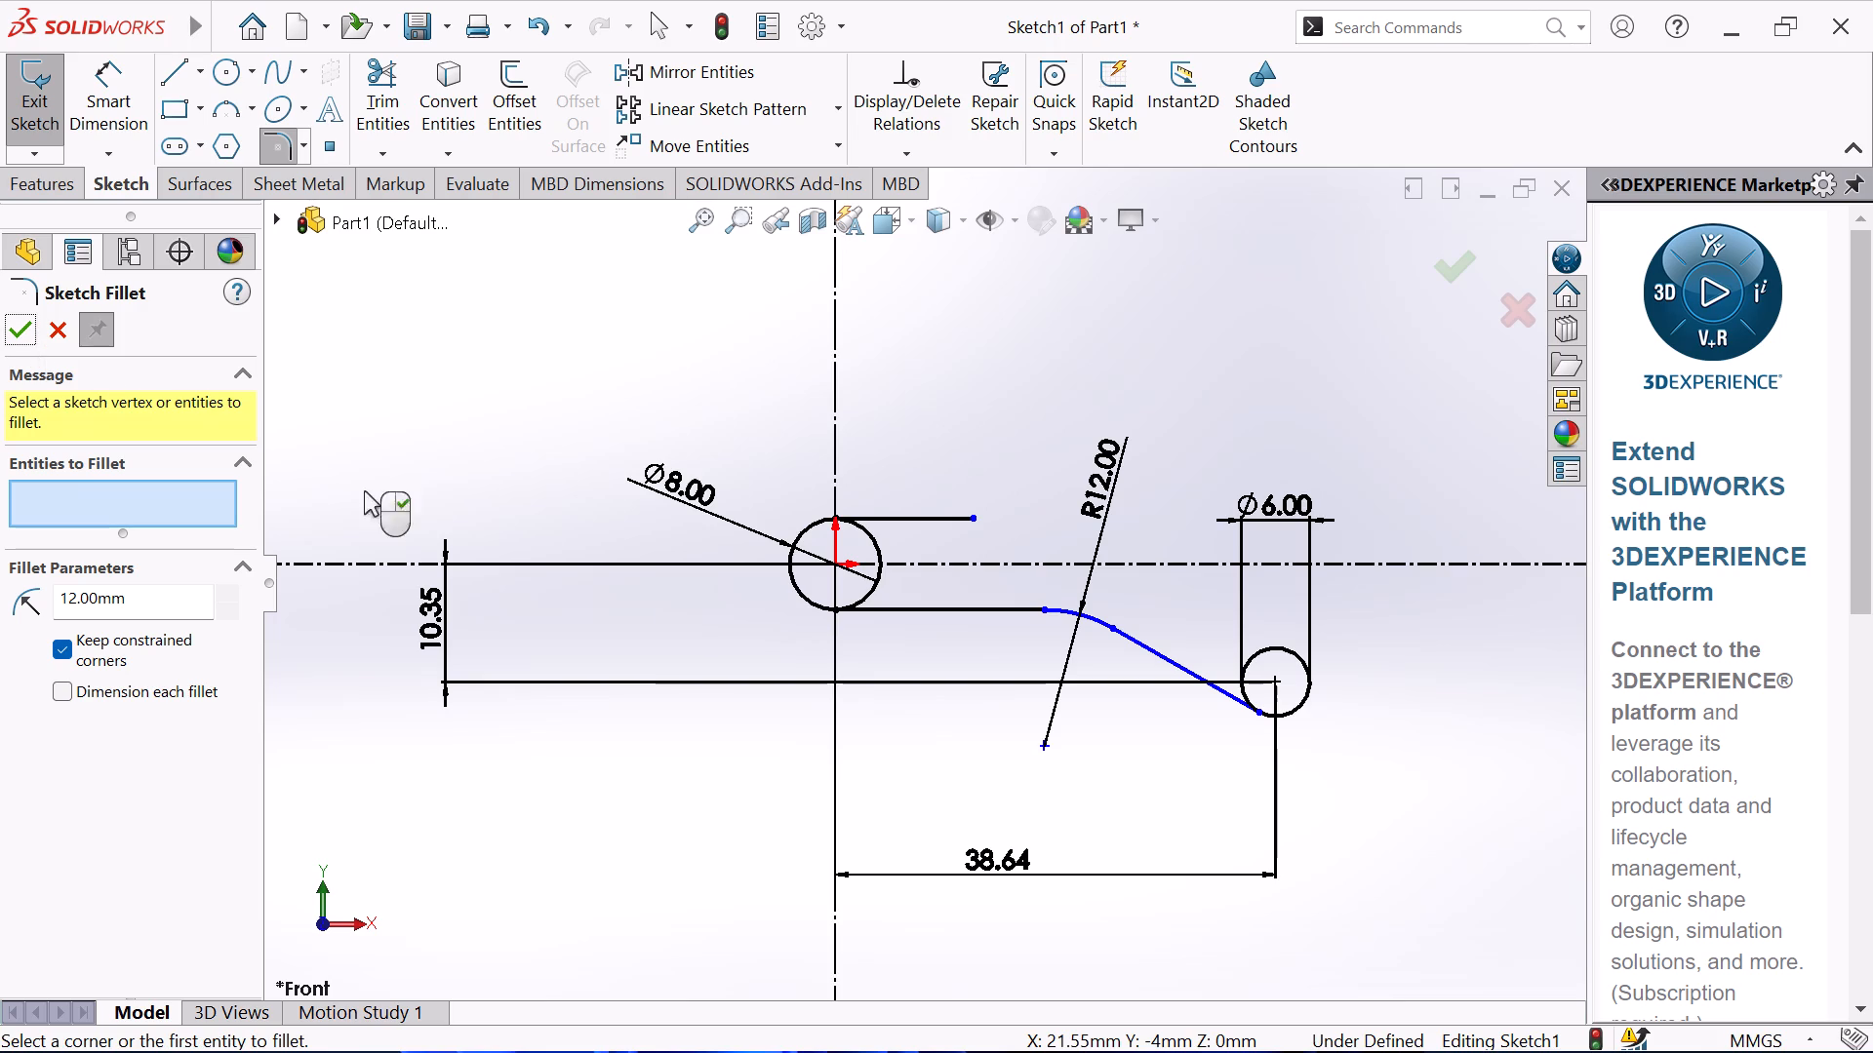
click(24, 346)
Dimension the length of the sloping line between the fillet and the 6 mm circle.
click(112, 98)
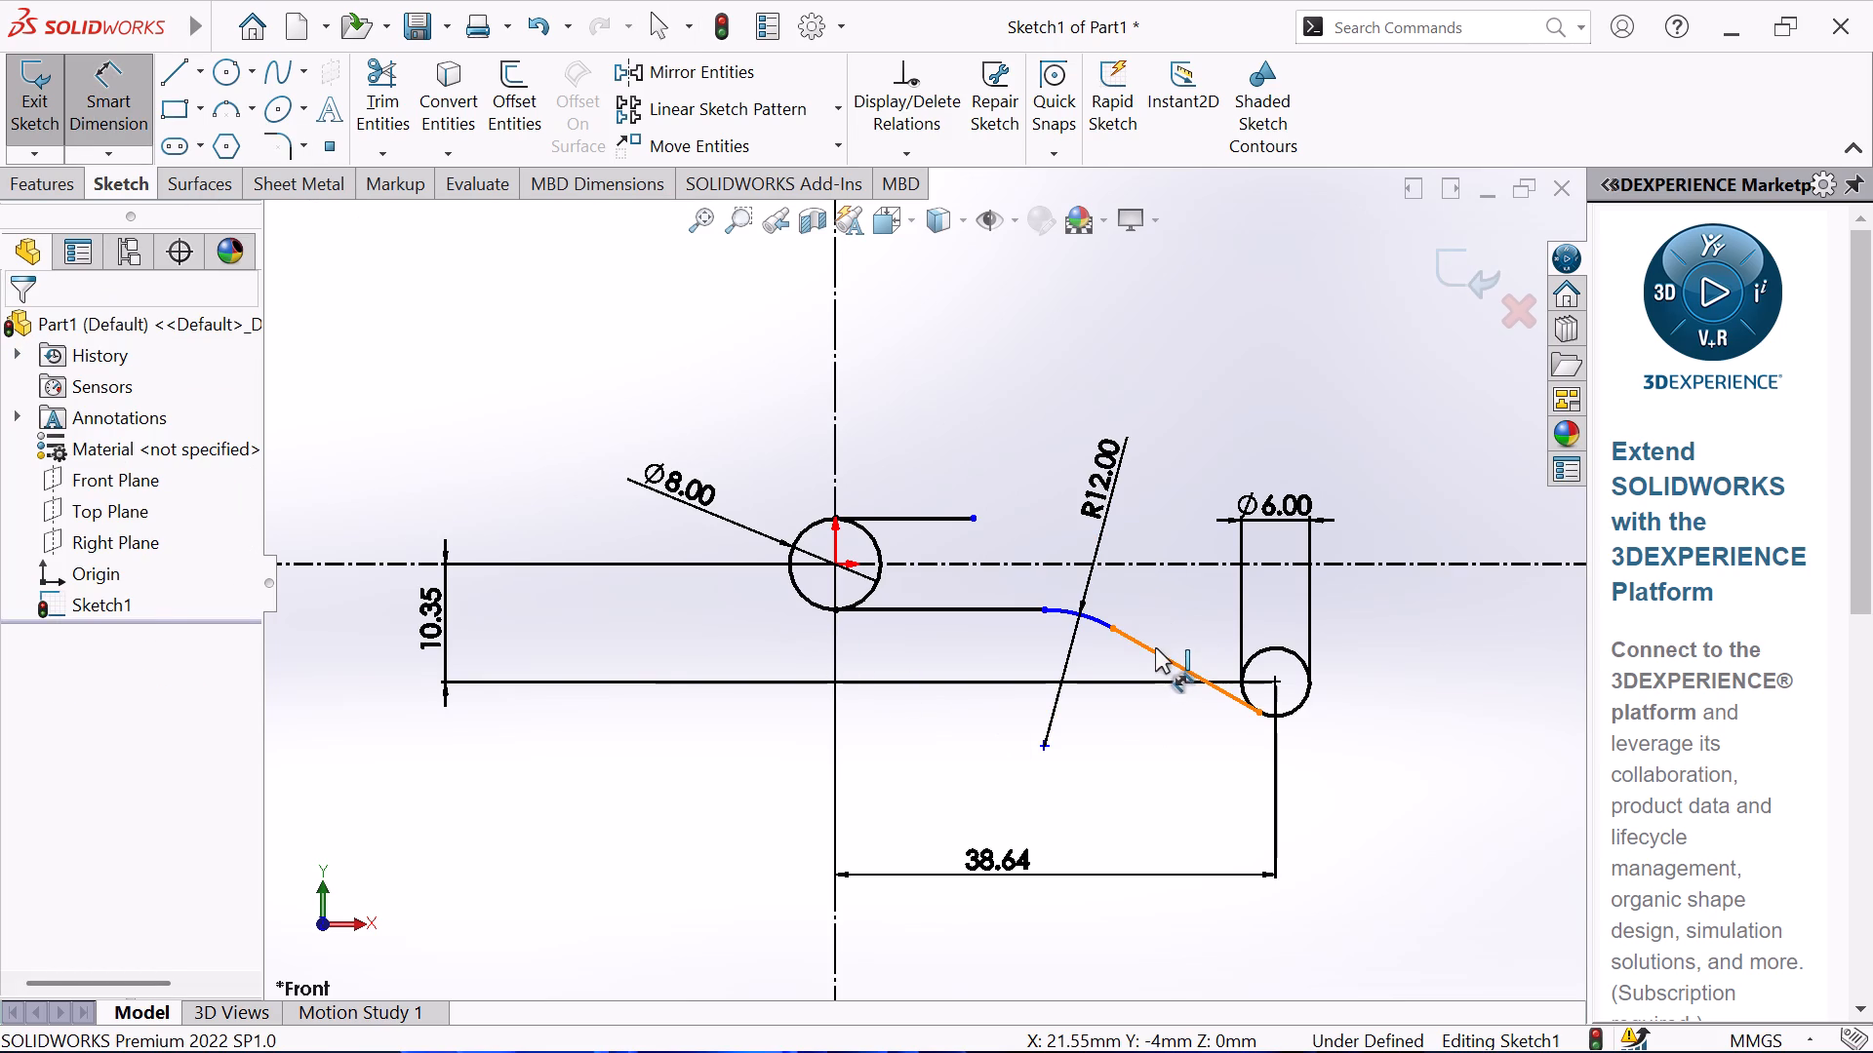
click(1155, 647)
click(1123, 712)
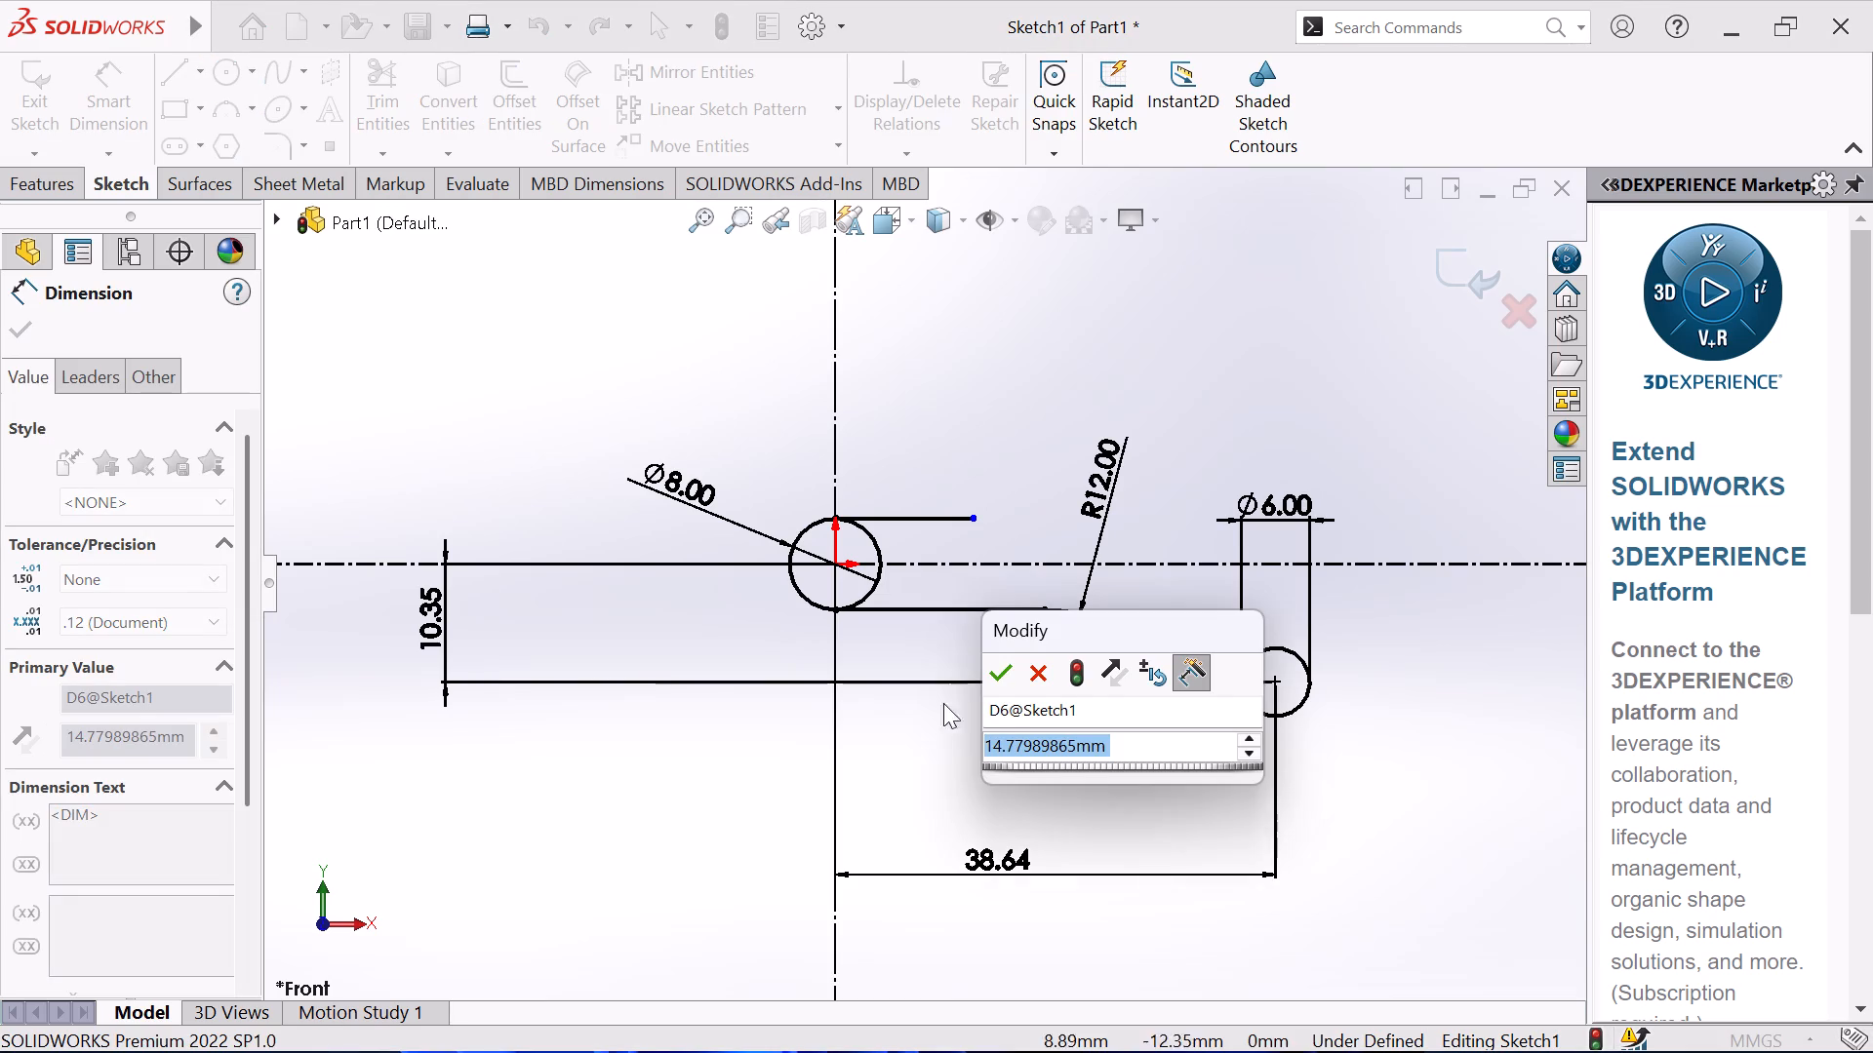
click(1007, 657)
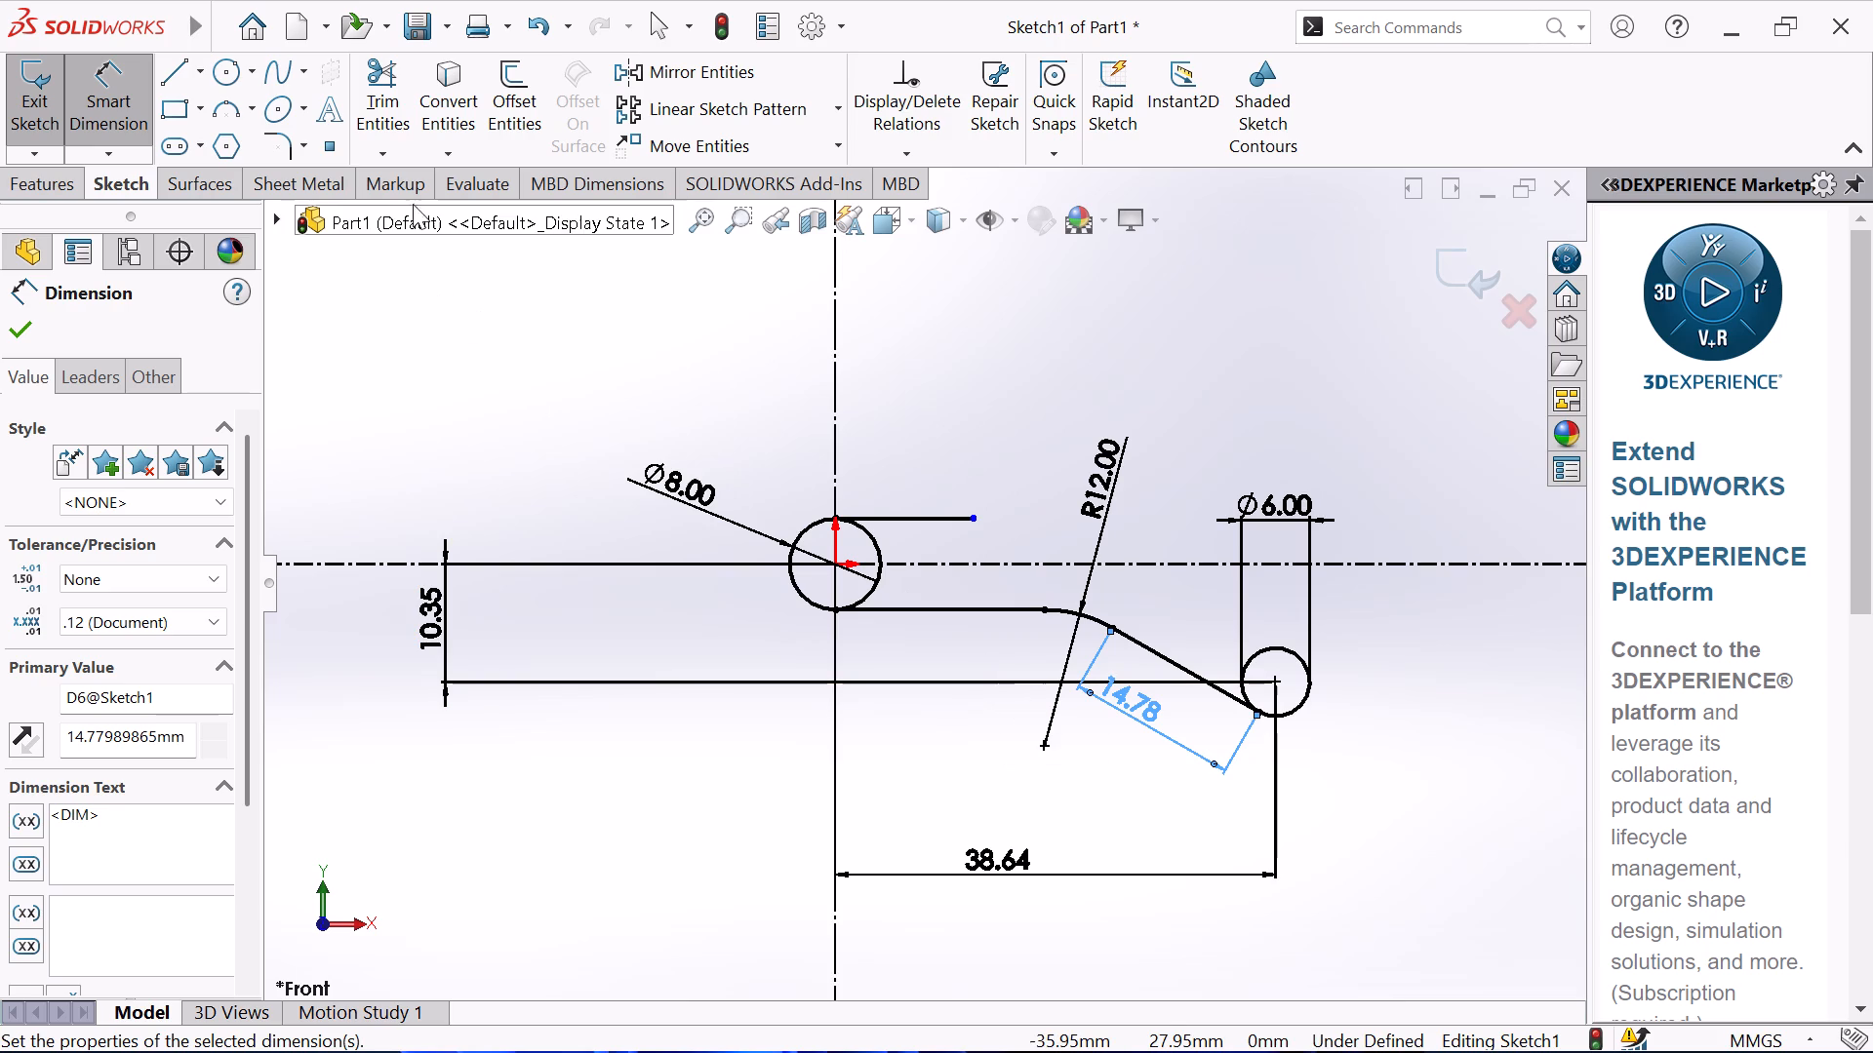
click(18, 332)
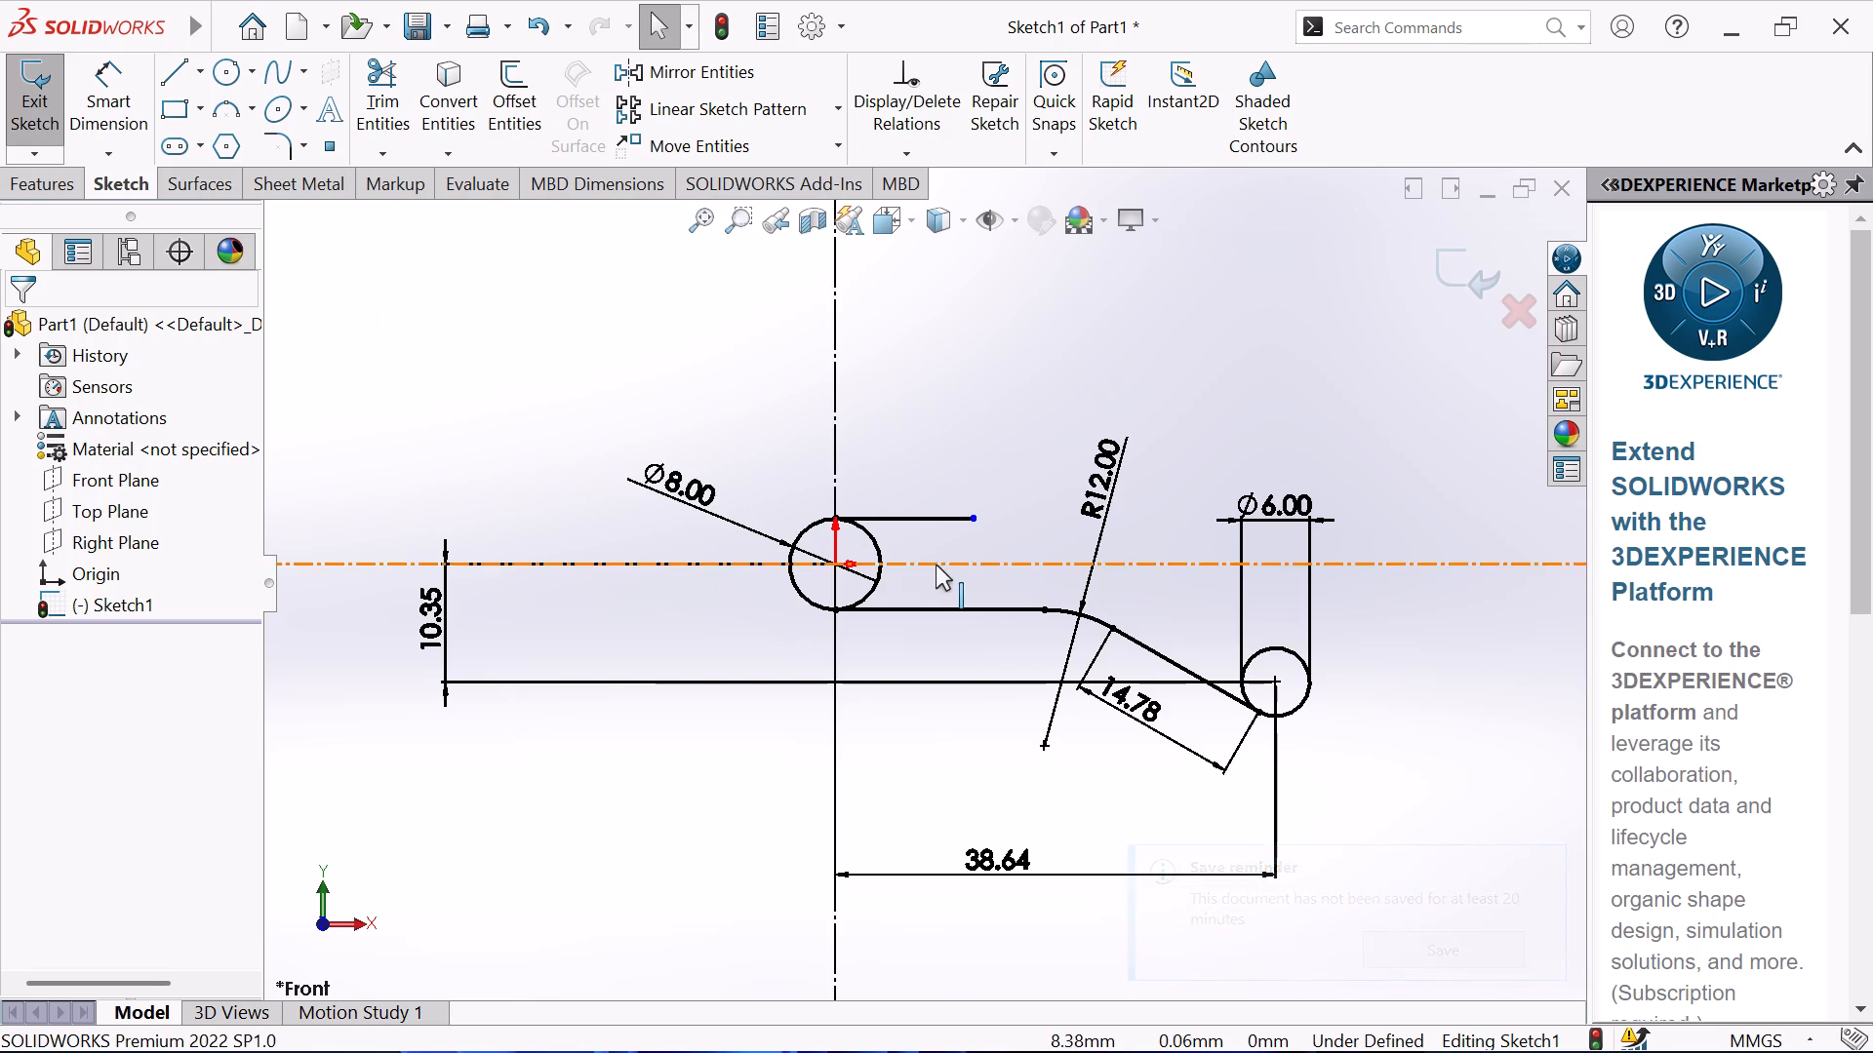
Sketch a three-point perimeter circle of about 22 mm radius spanning the area between and below the 8 mm and 6 mm circles.
scroll(937, 565, up, 2)
scroll(1179, 587, down, 2)
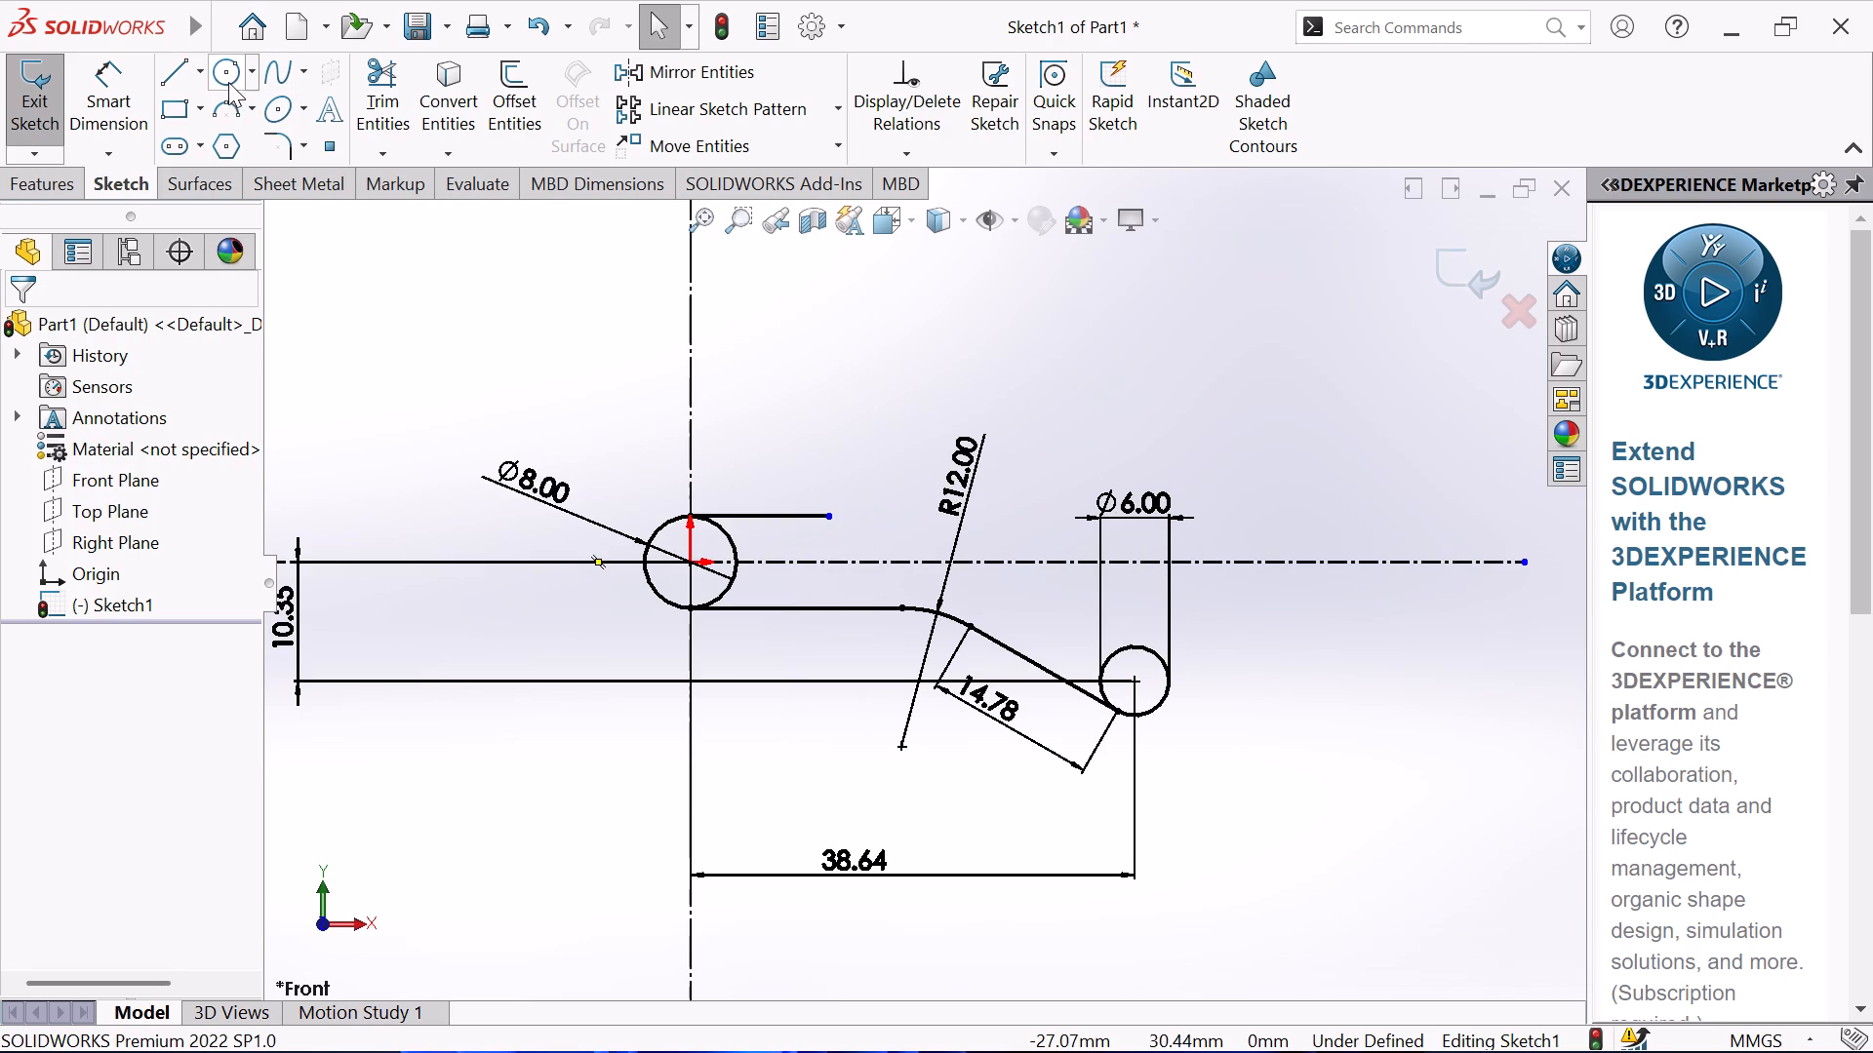
click(228, 80)
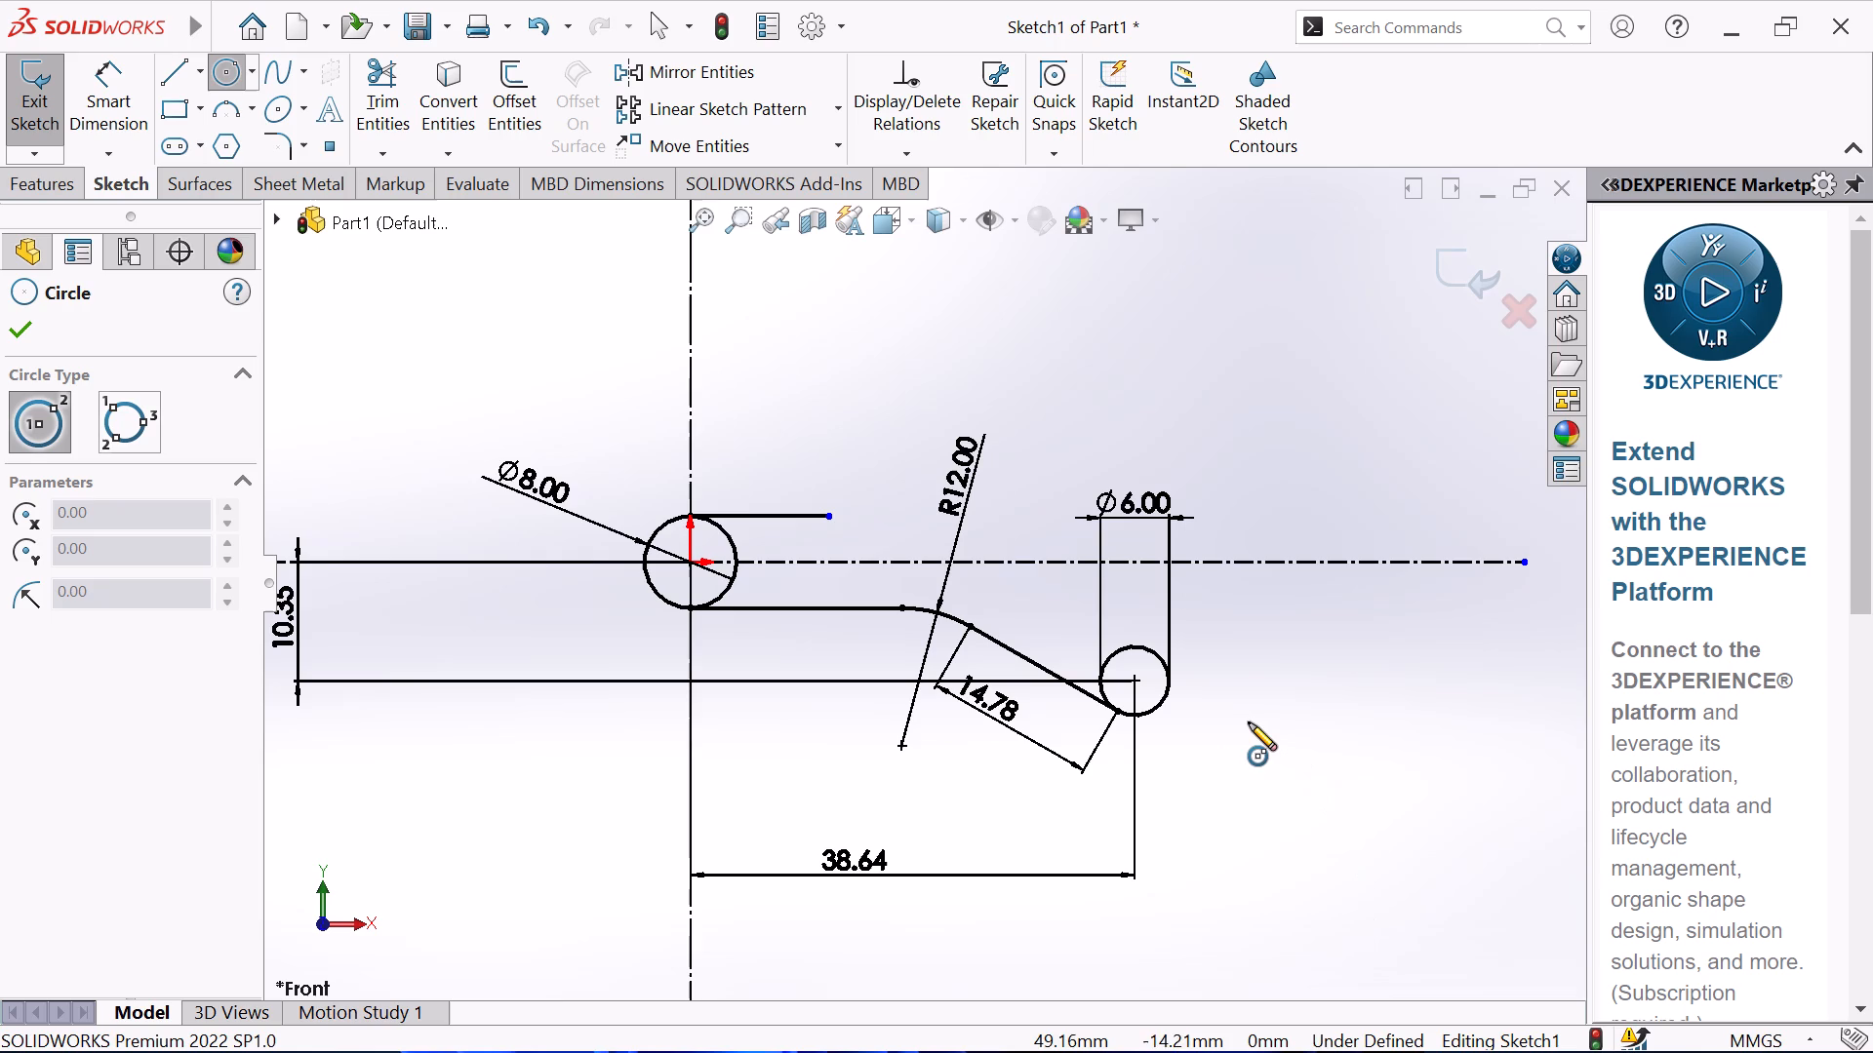
click(137, 418)
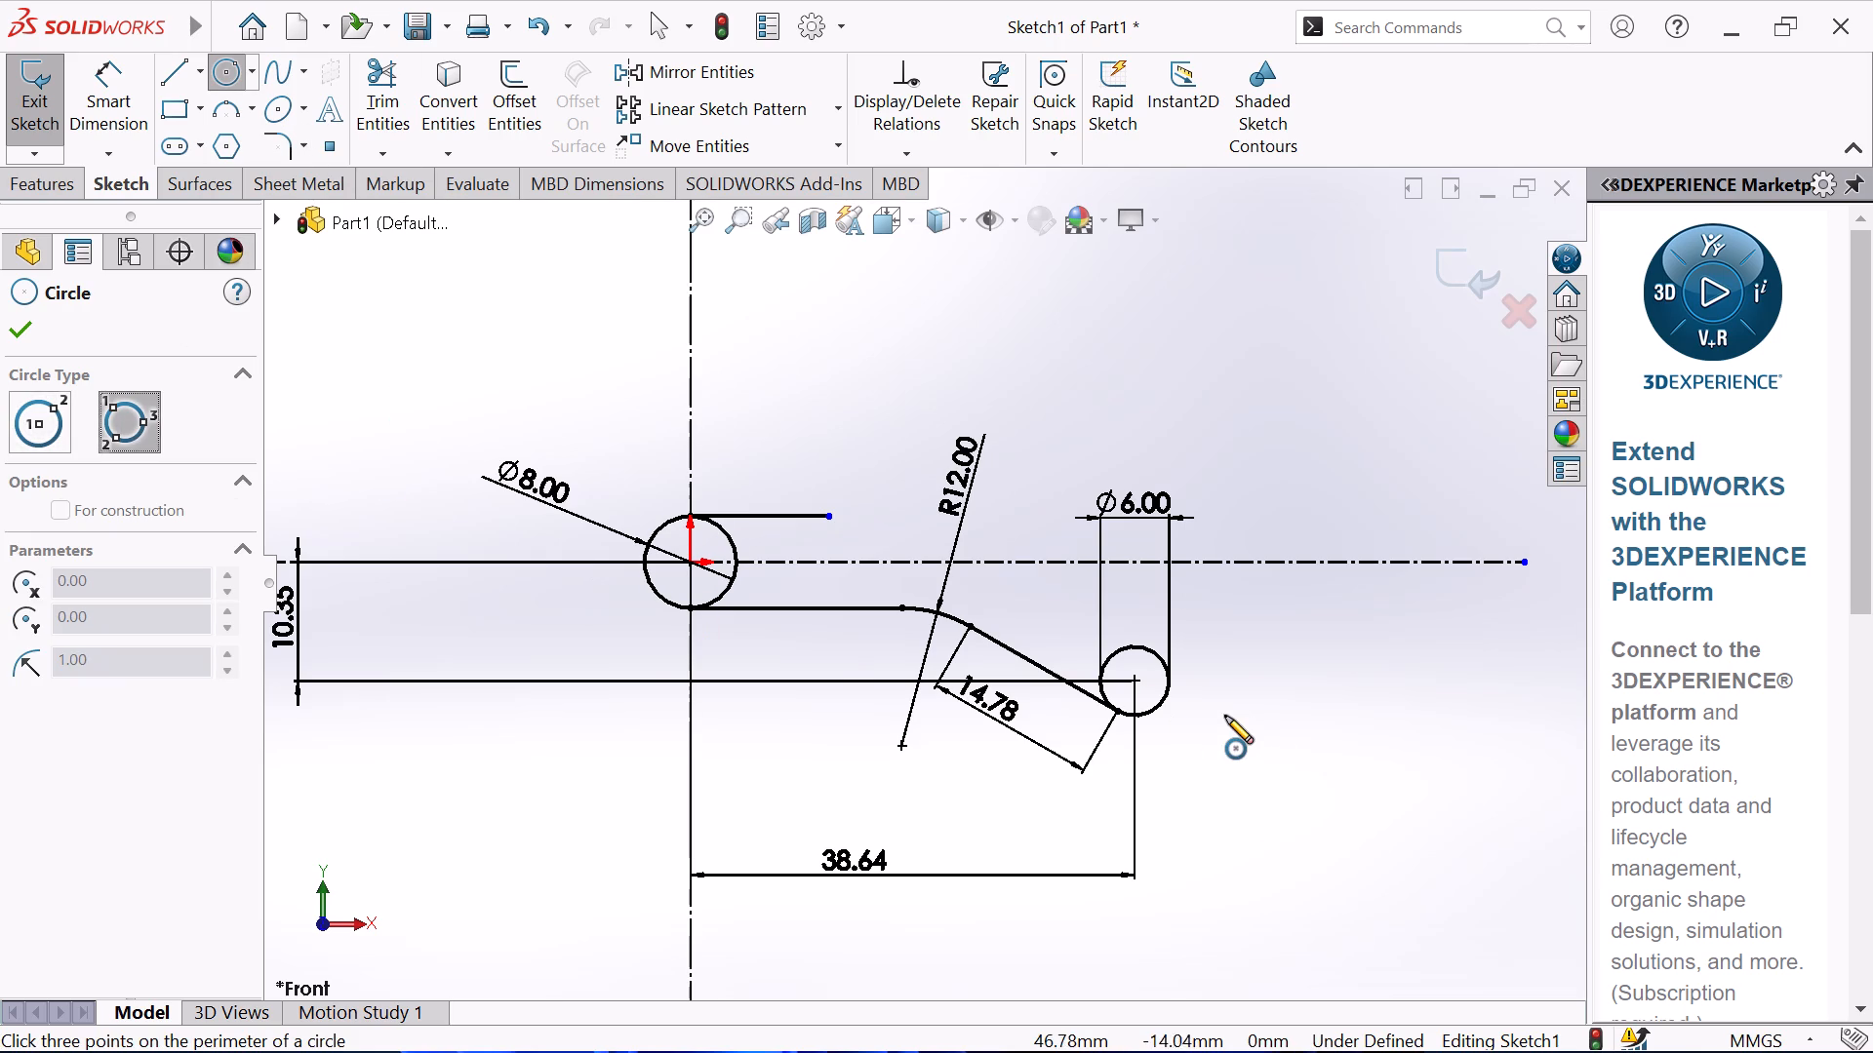
click(1187, 675)
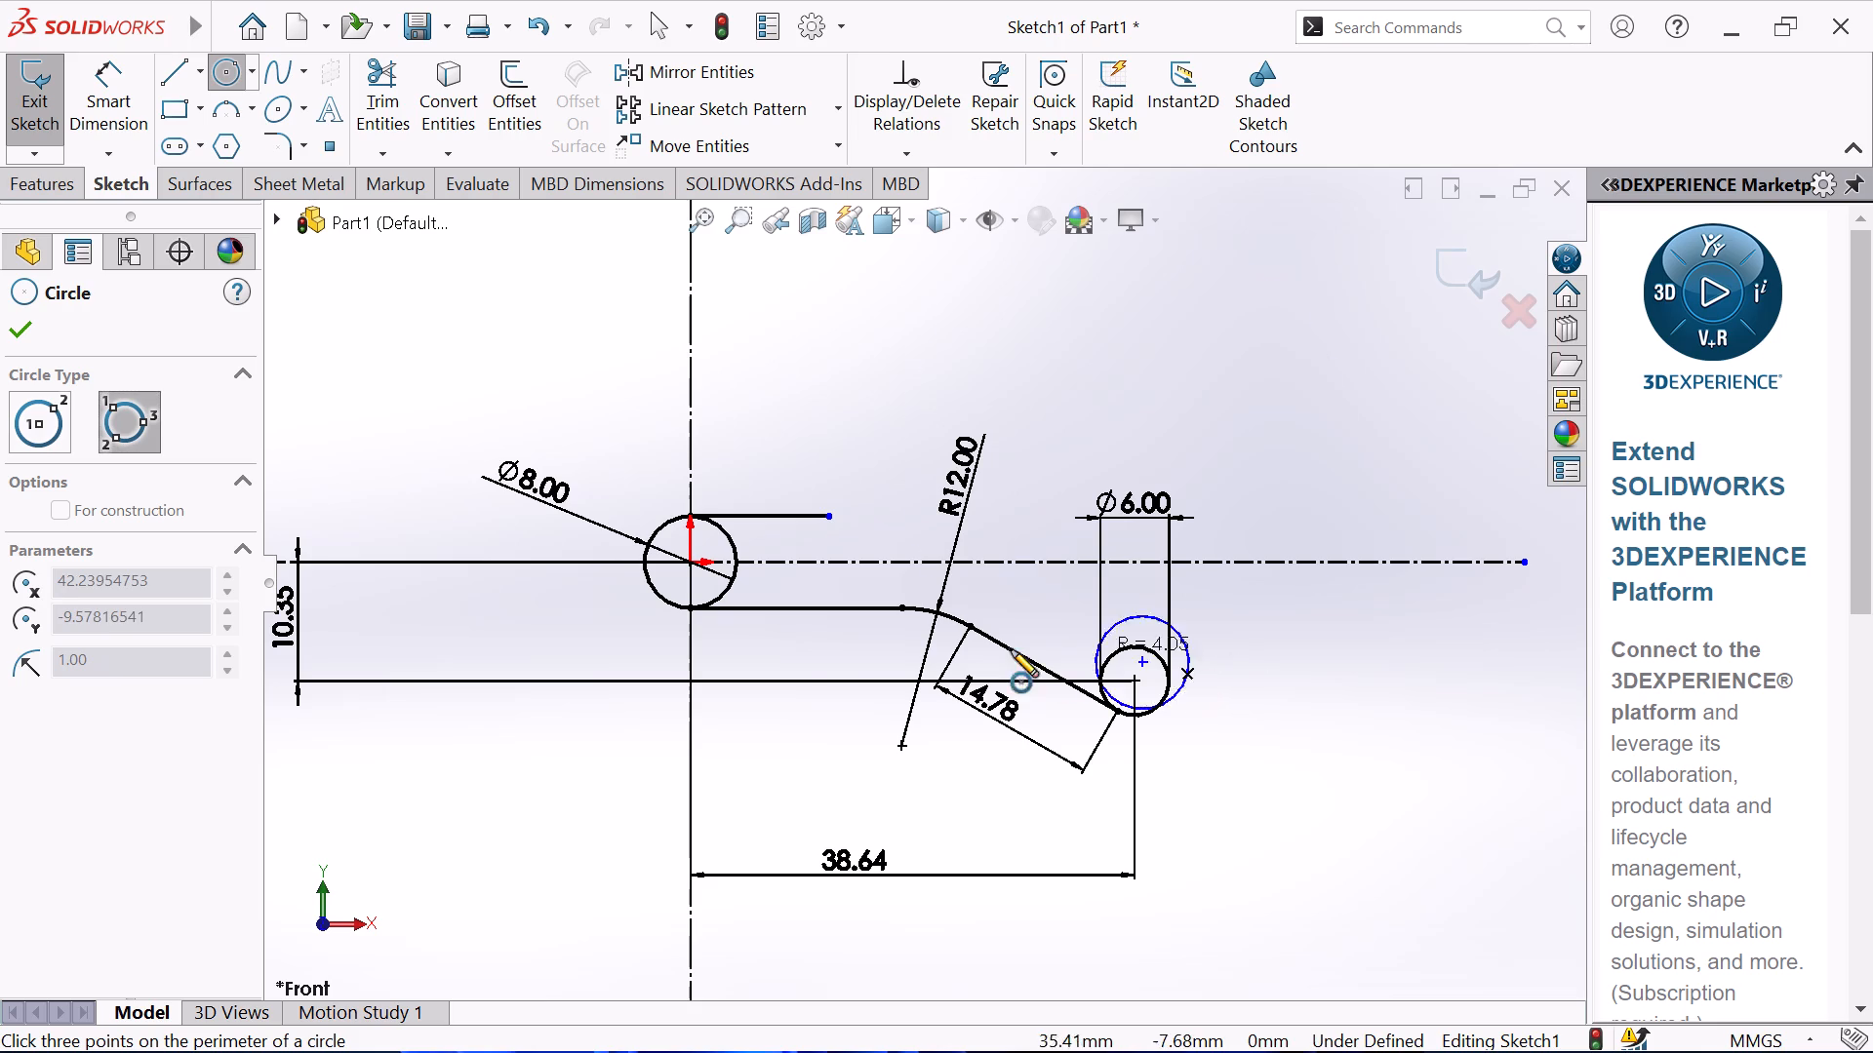
click(738, 594)
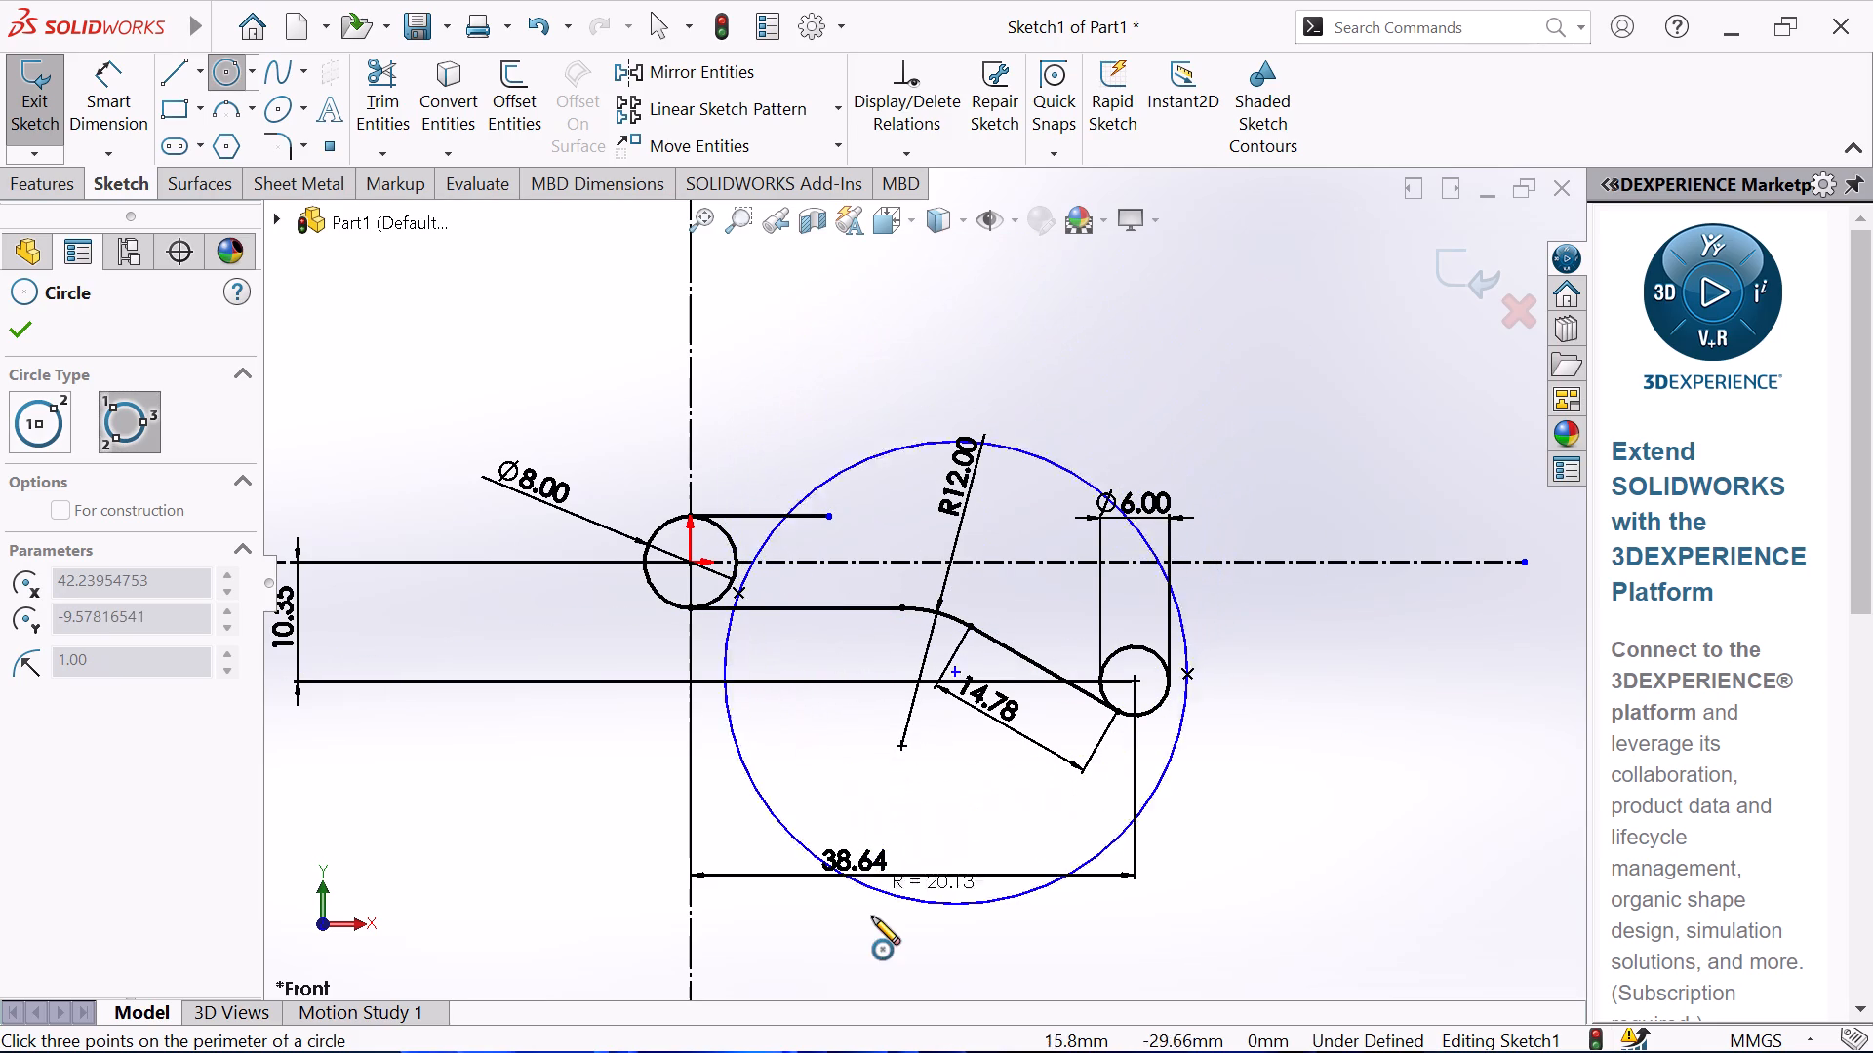
click(884, 988)
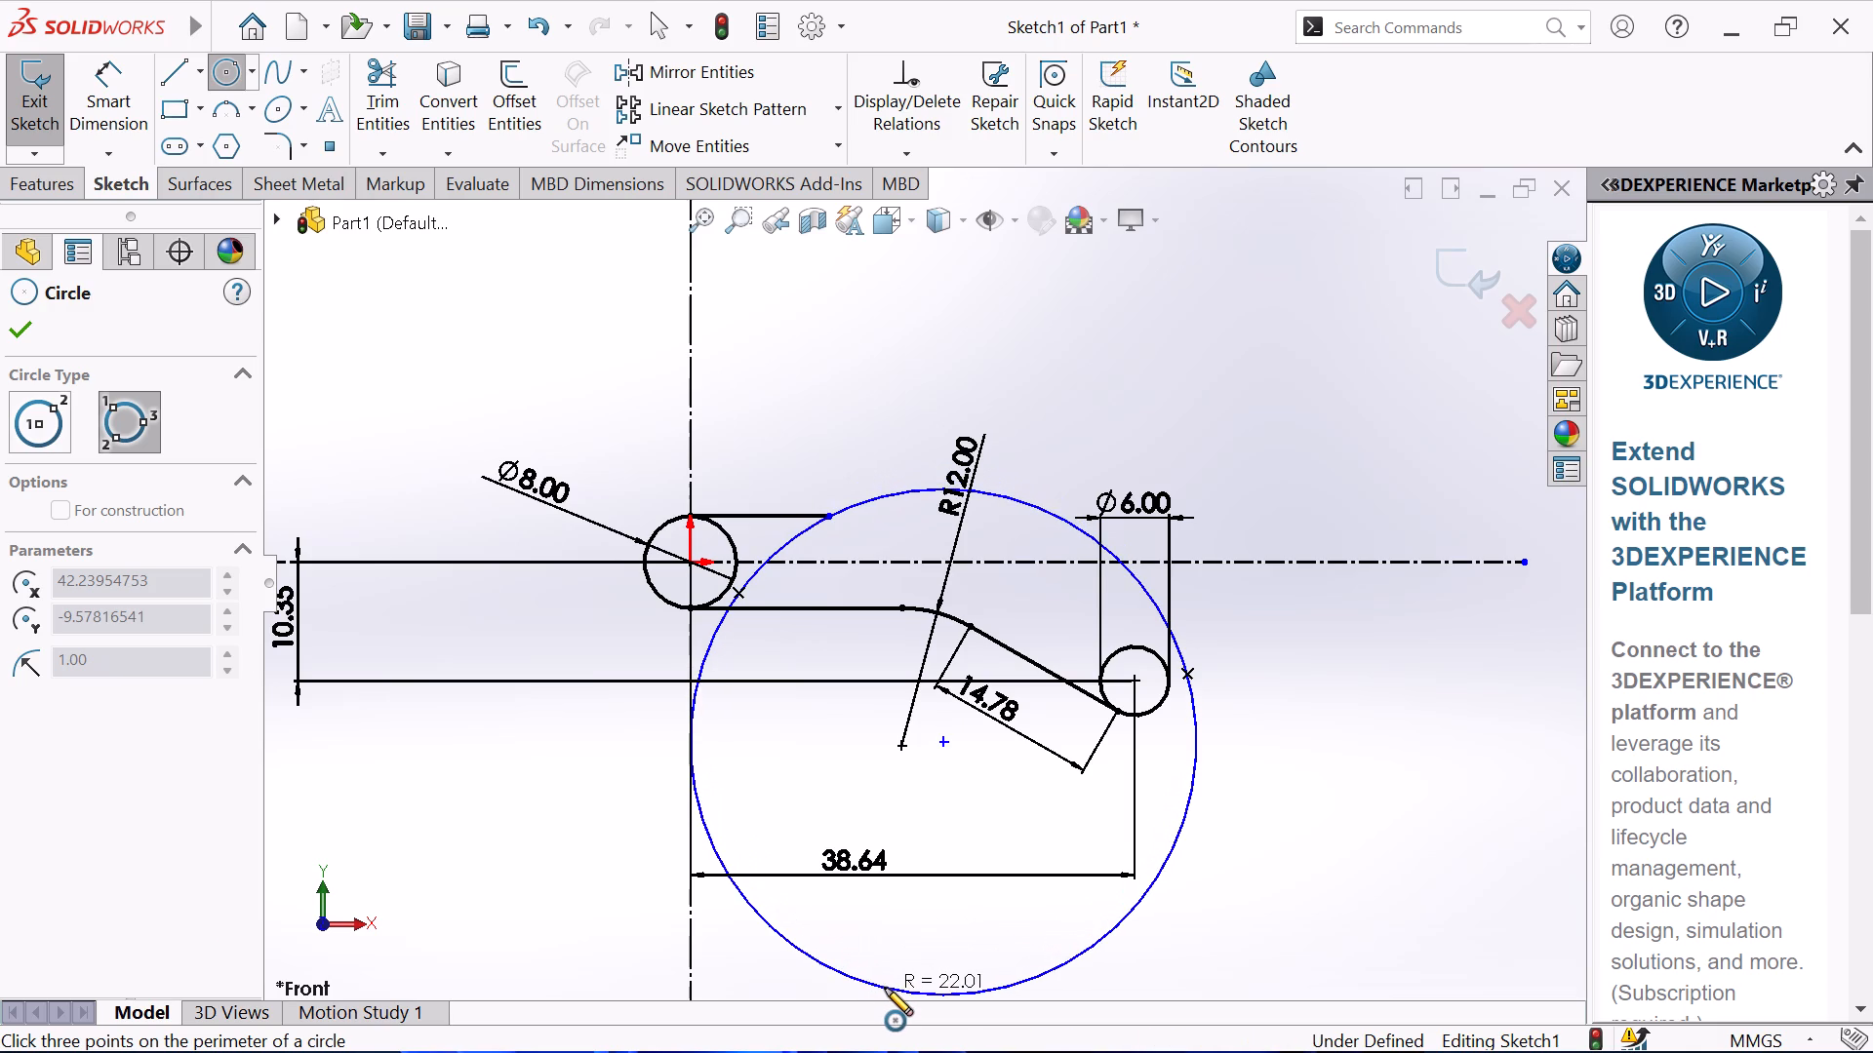
right_click(1056, 380)
click(1194, 407)
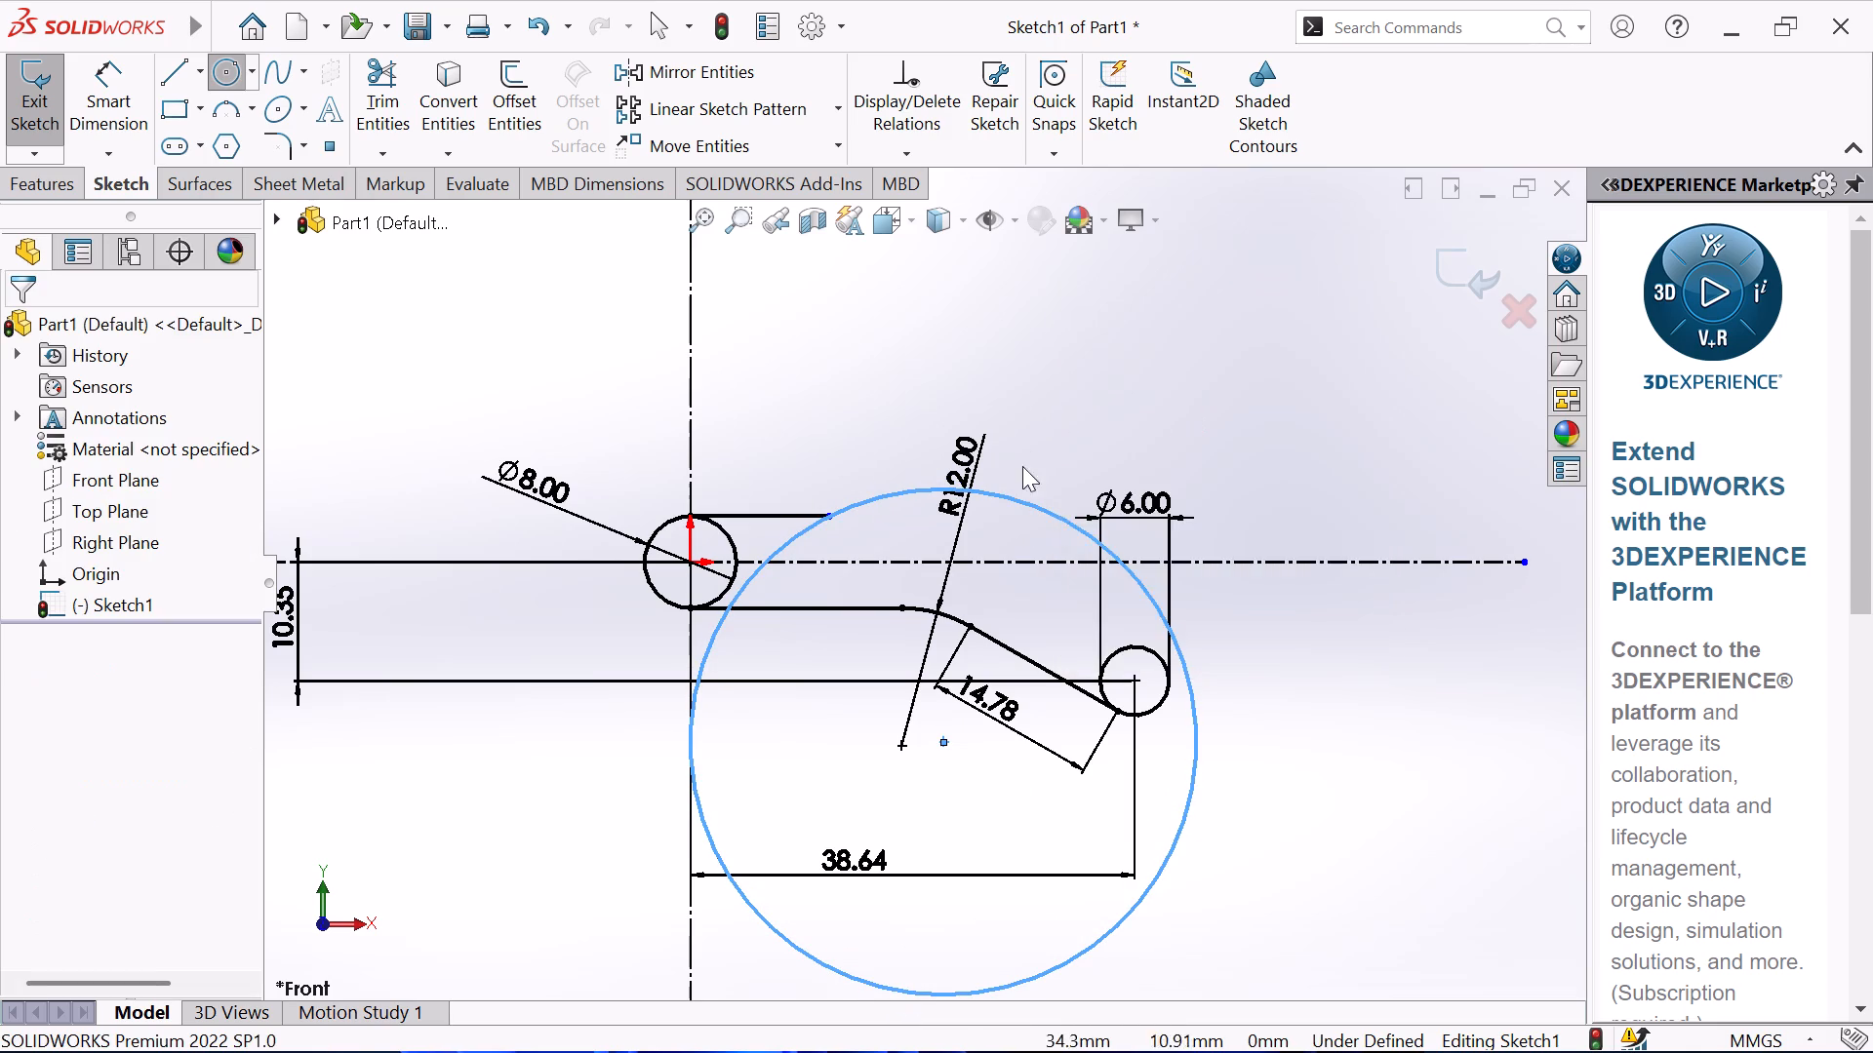
Dimension the large perimeter circle with a diameter of 130 mm.
scroll(842, 609, up, 3)
click(100, 83)
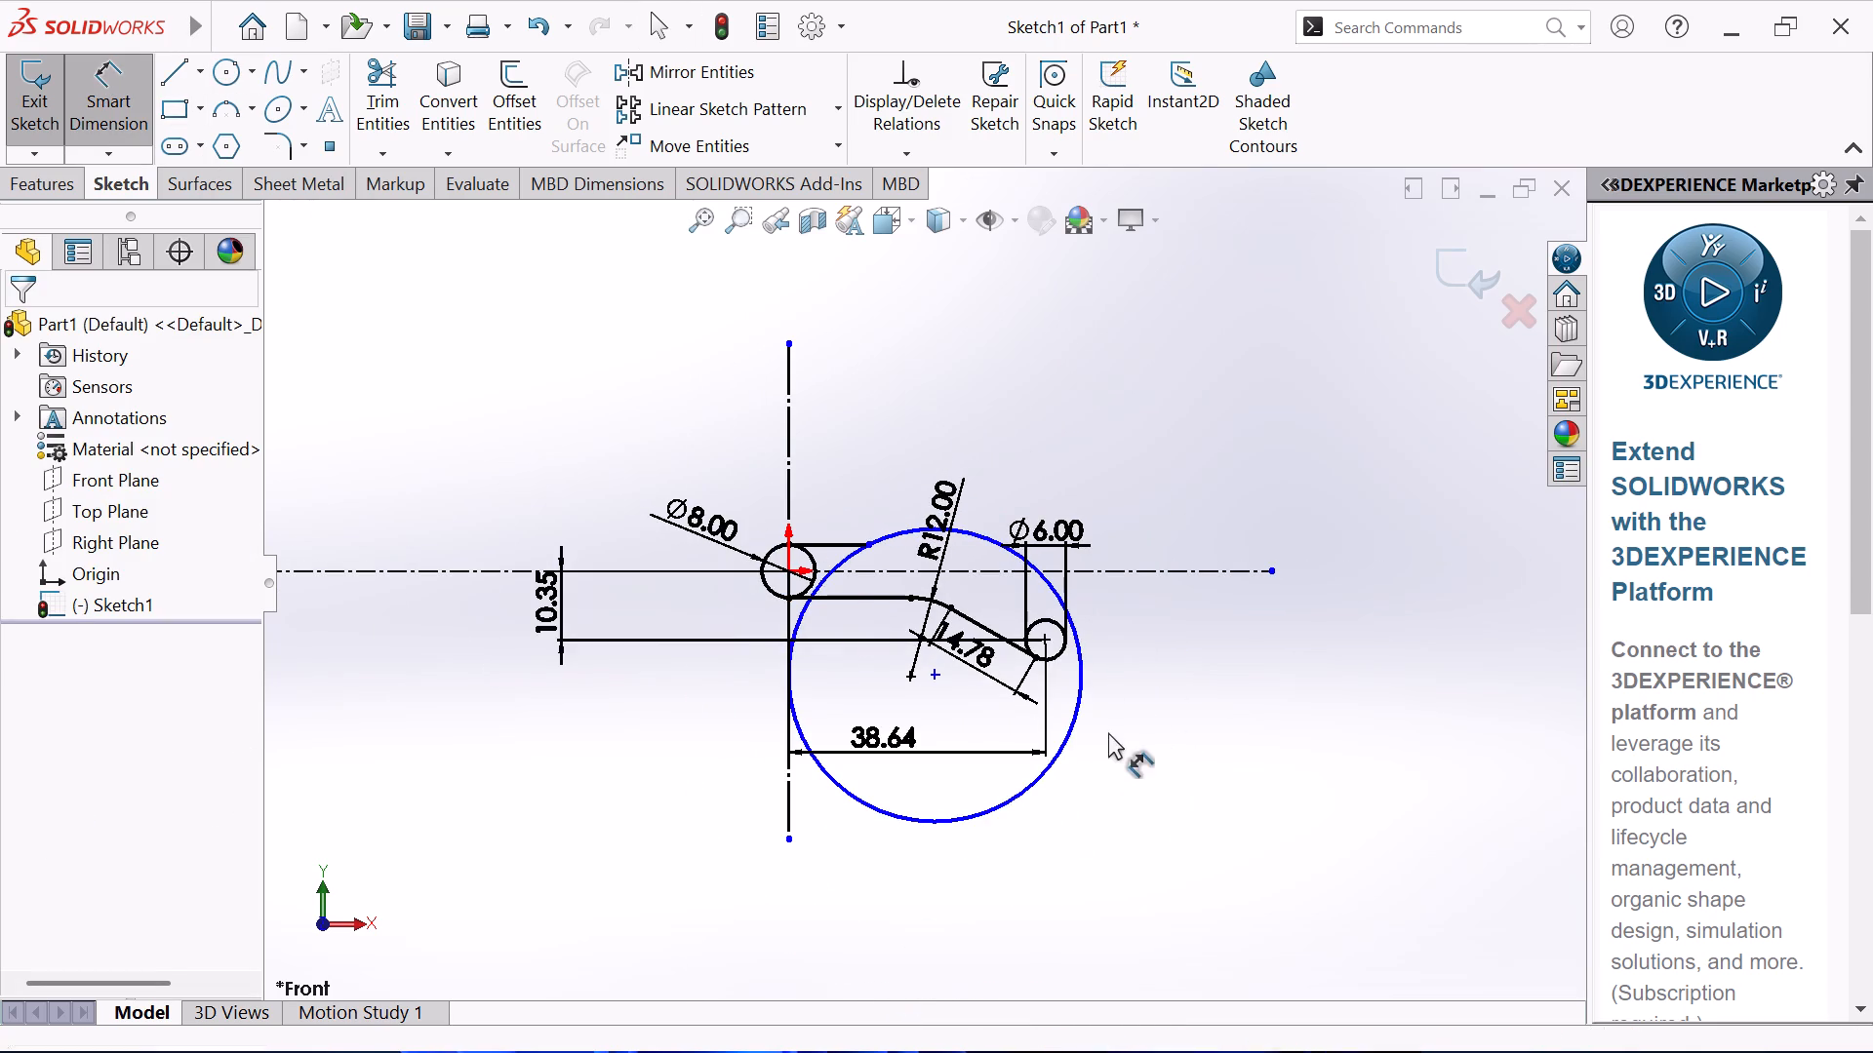
click(1071, 726)
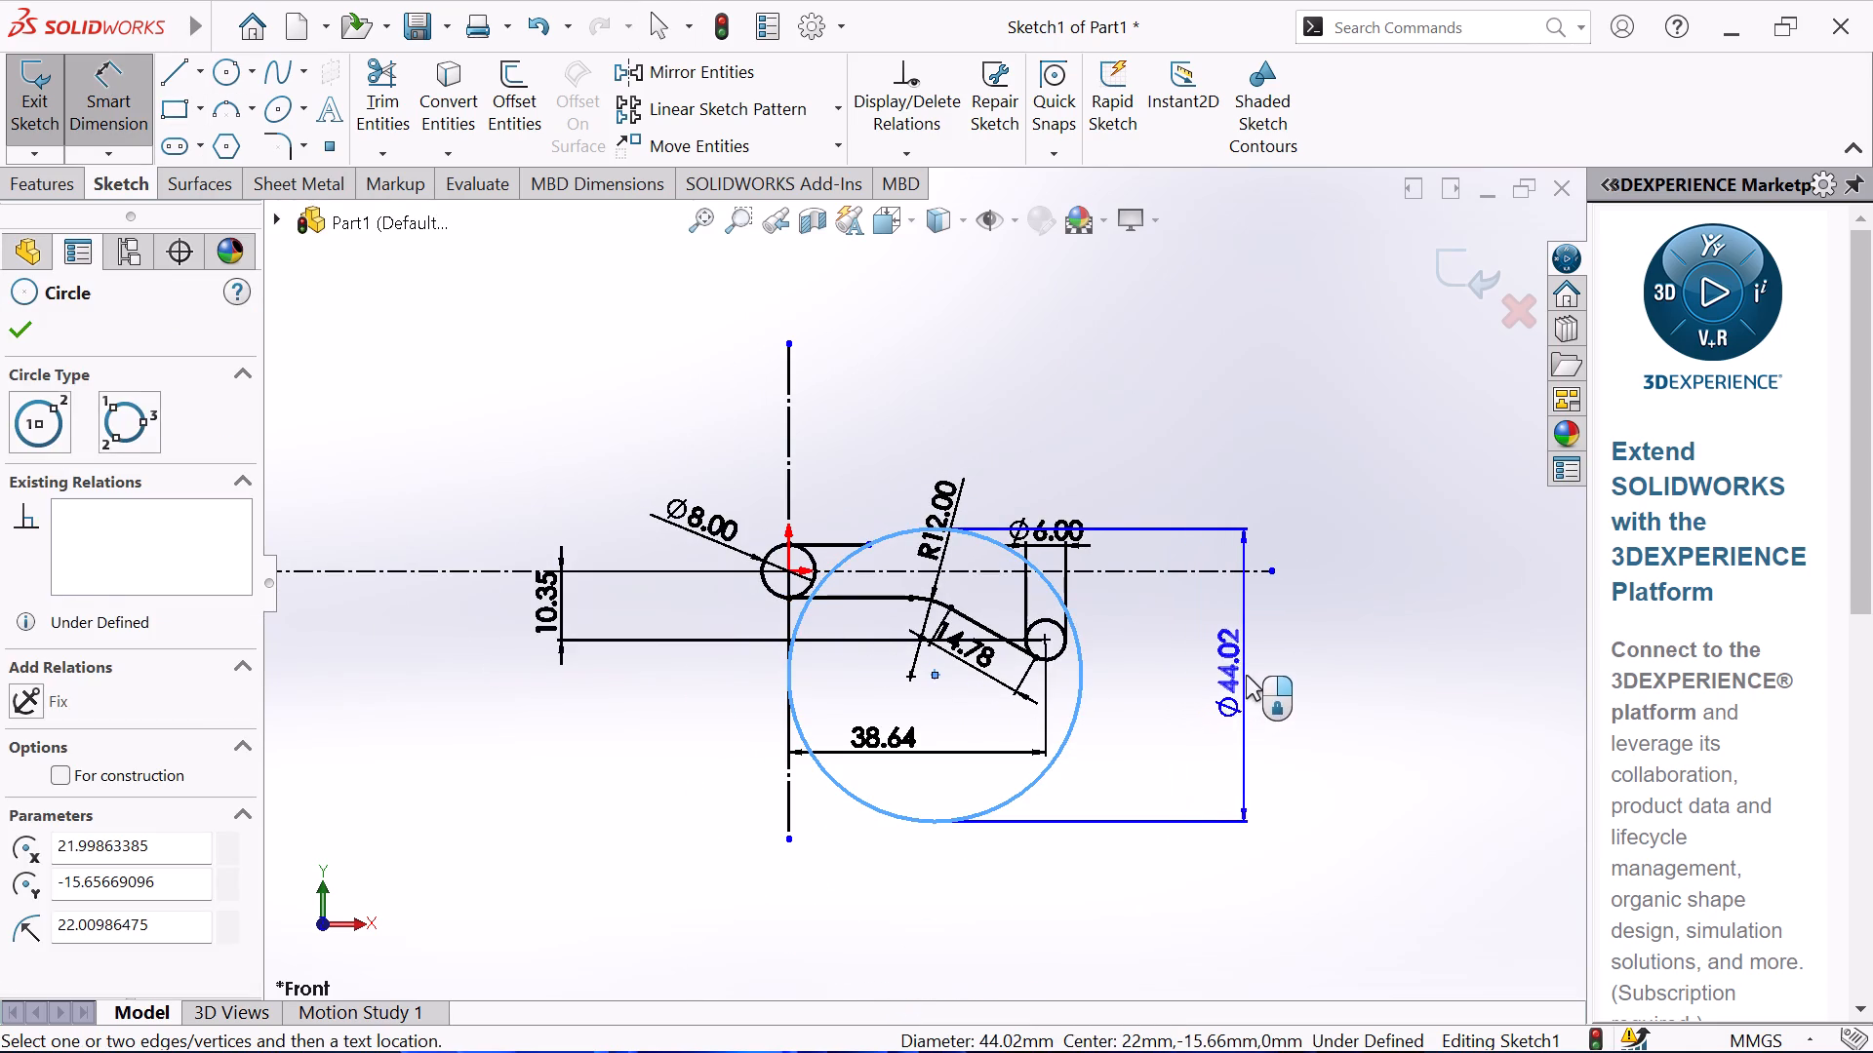
click(1246, 675)
text(12)
key(0)
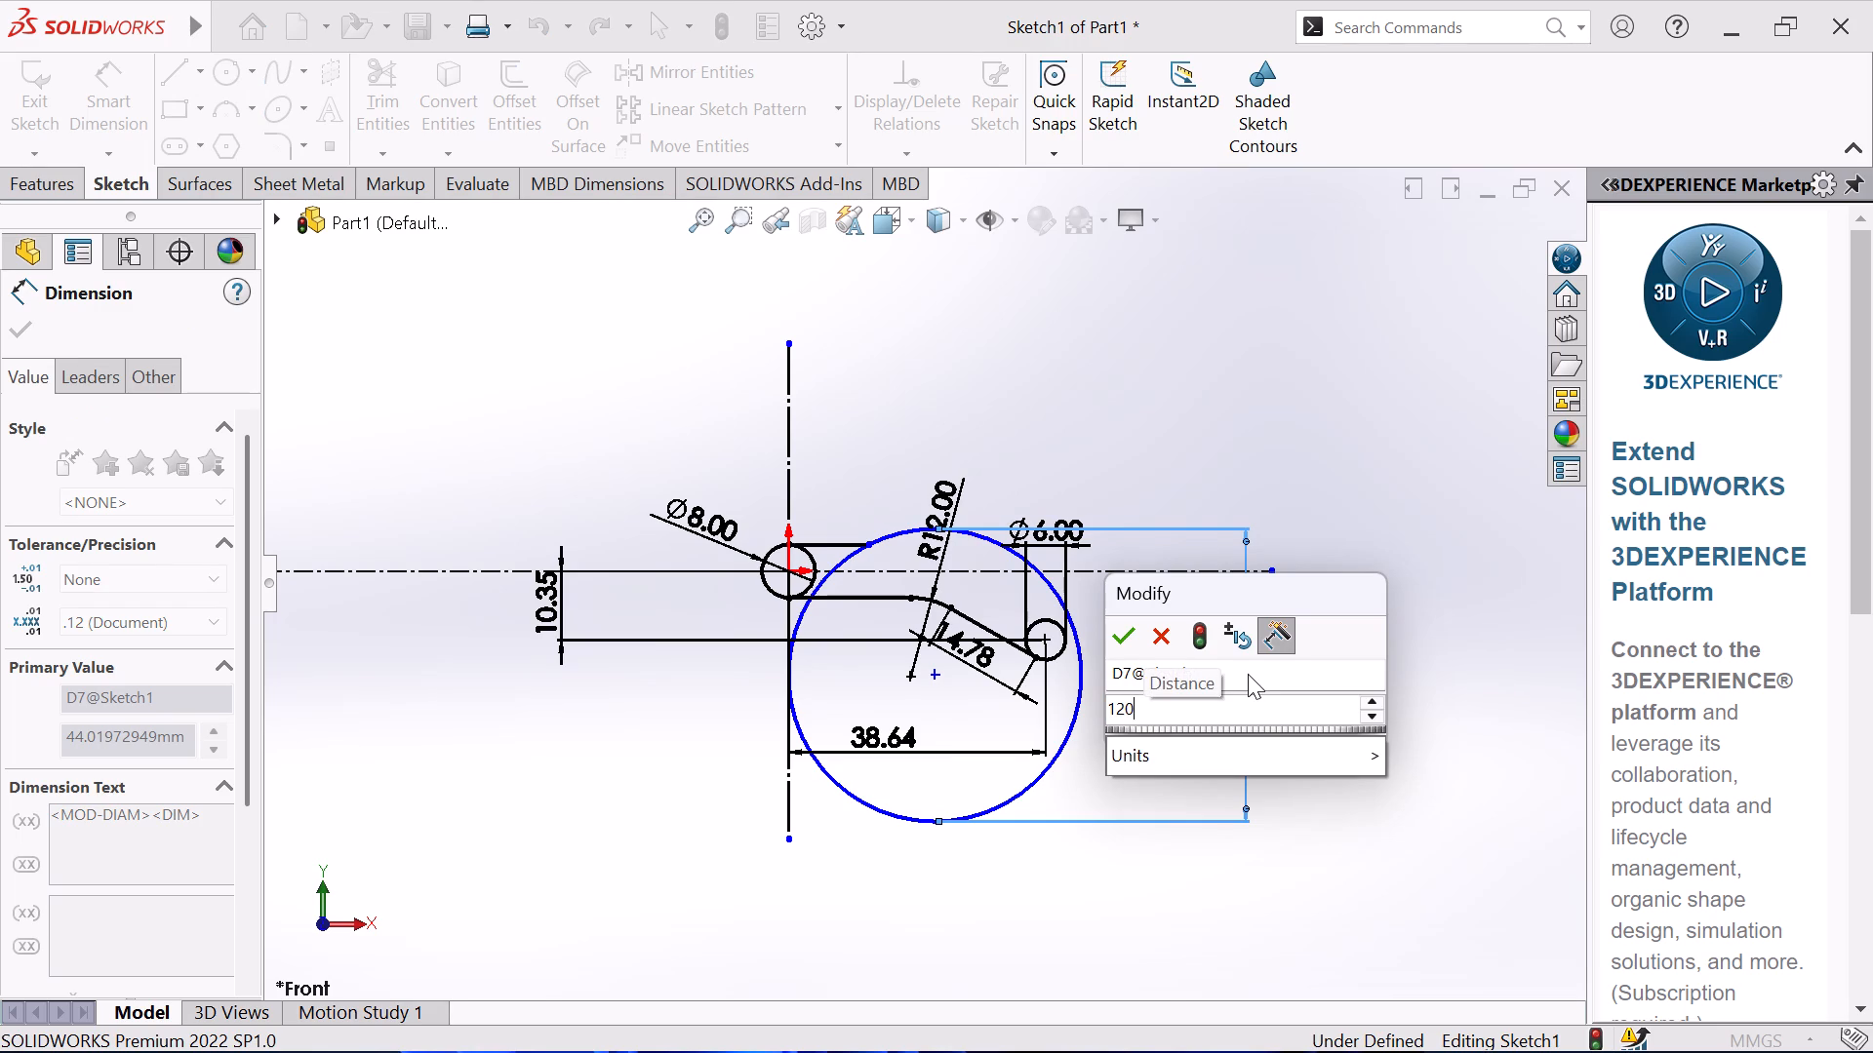
key(BackSpace)
key(BackSpace)
key(BackSpace)
text(130)
key(Return)
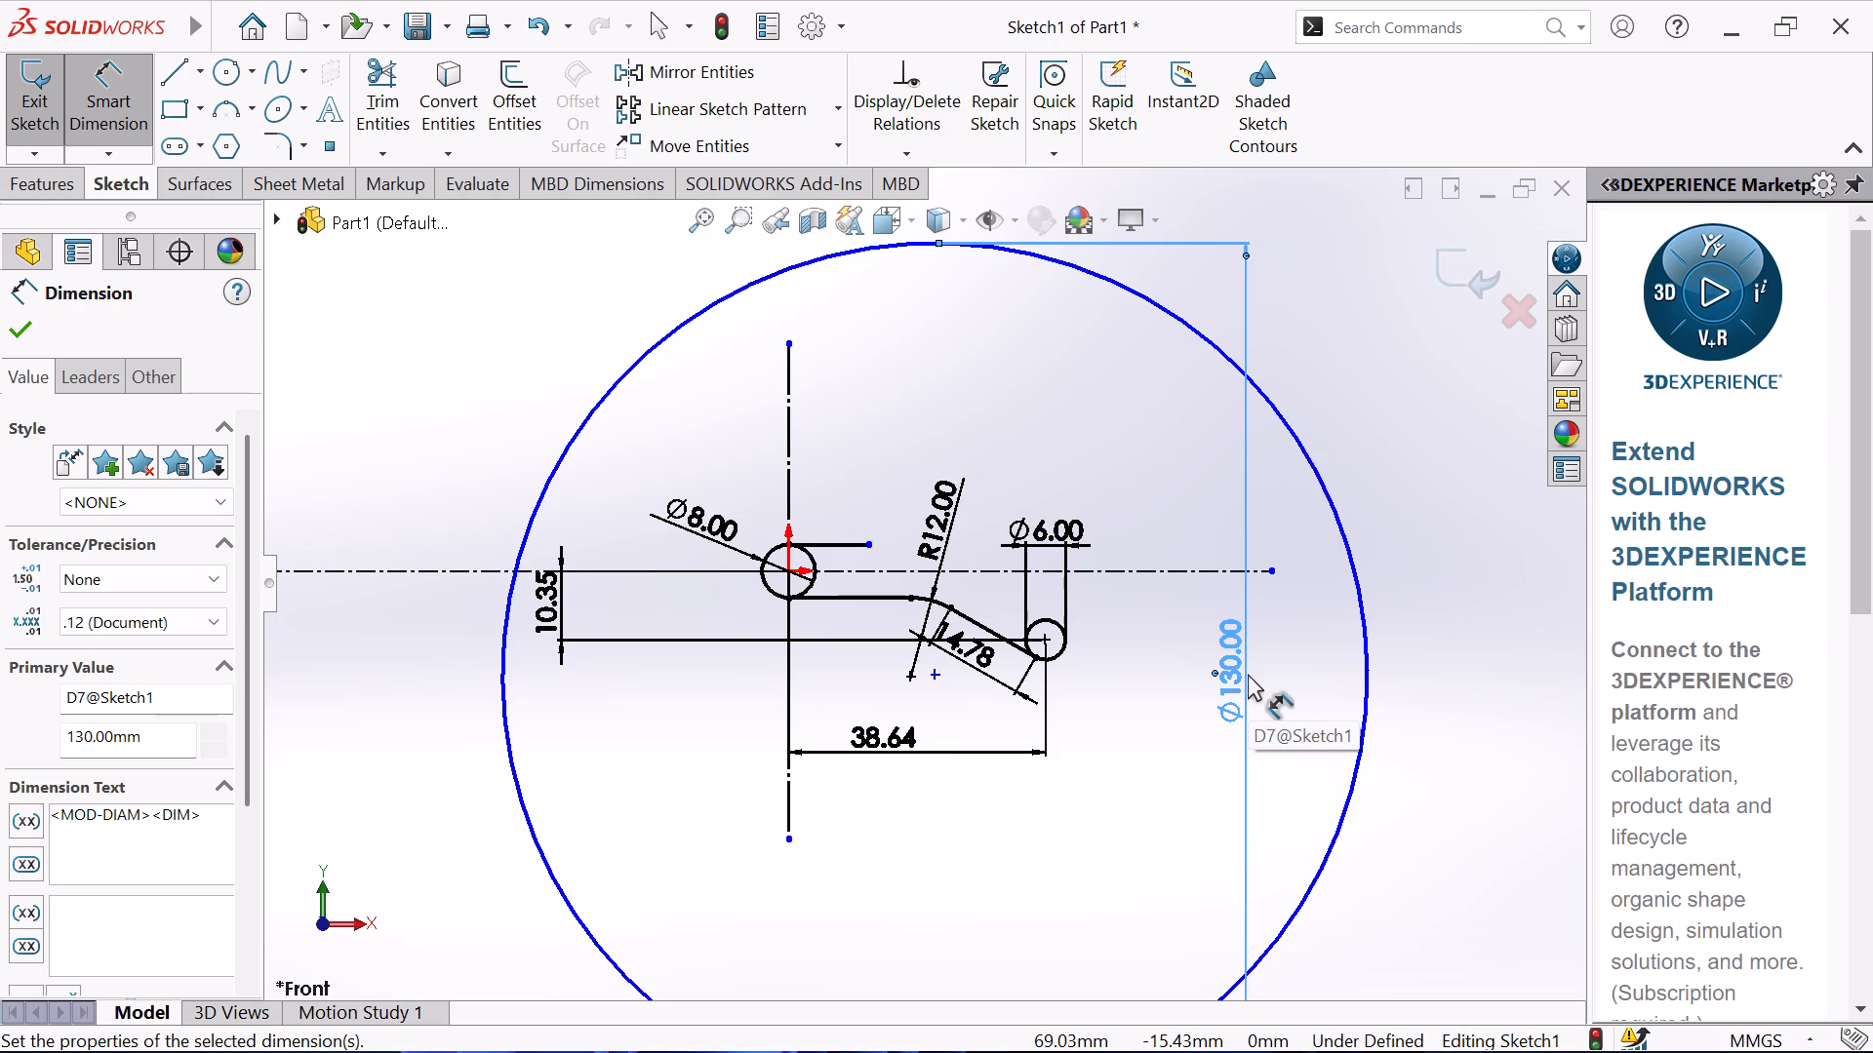
right_click(1518, 609)
click(1577, 700)
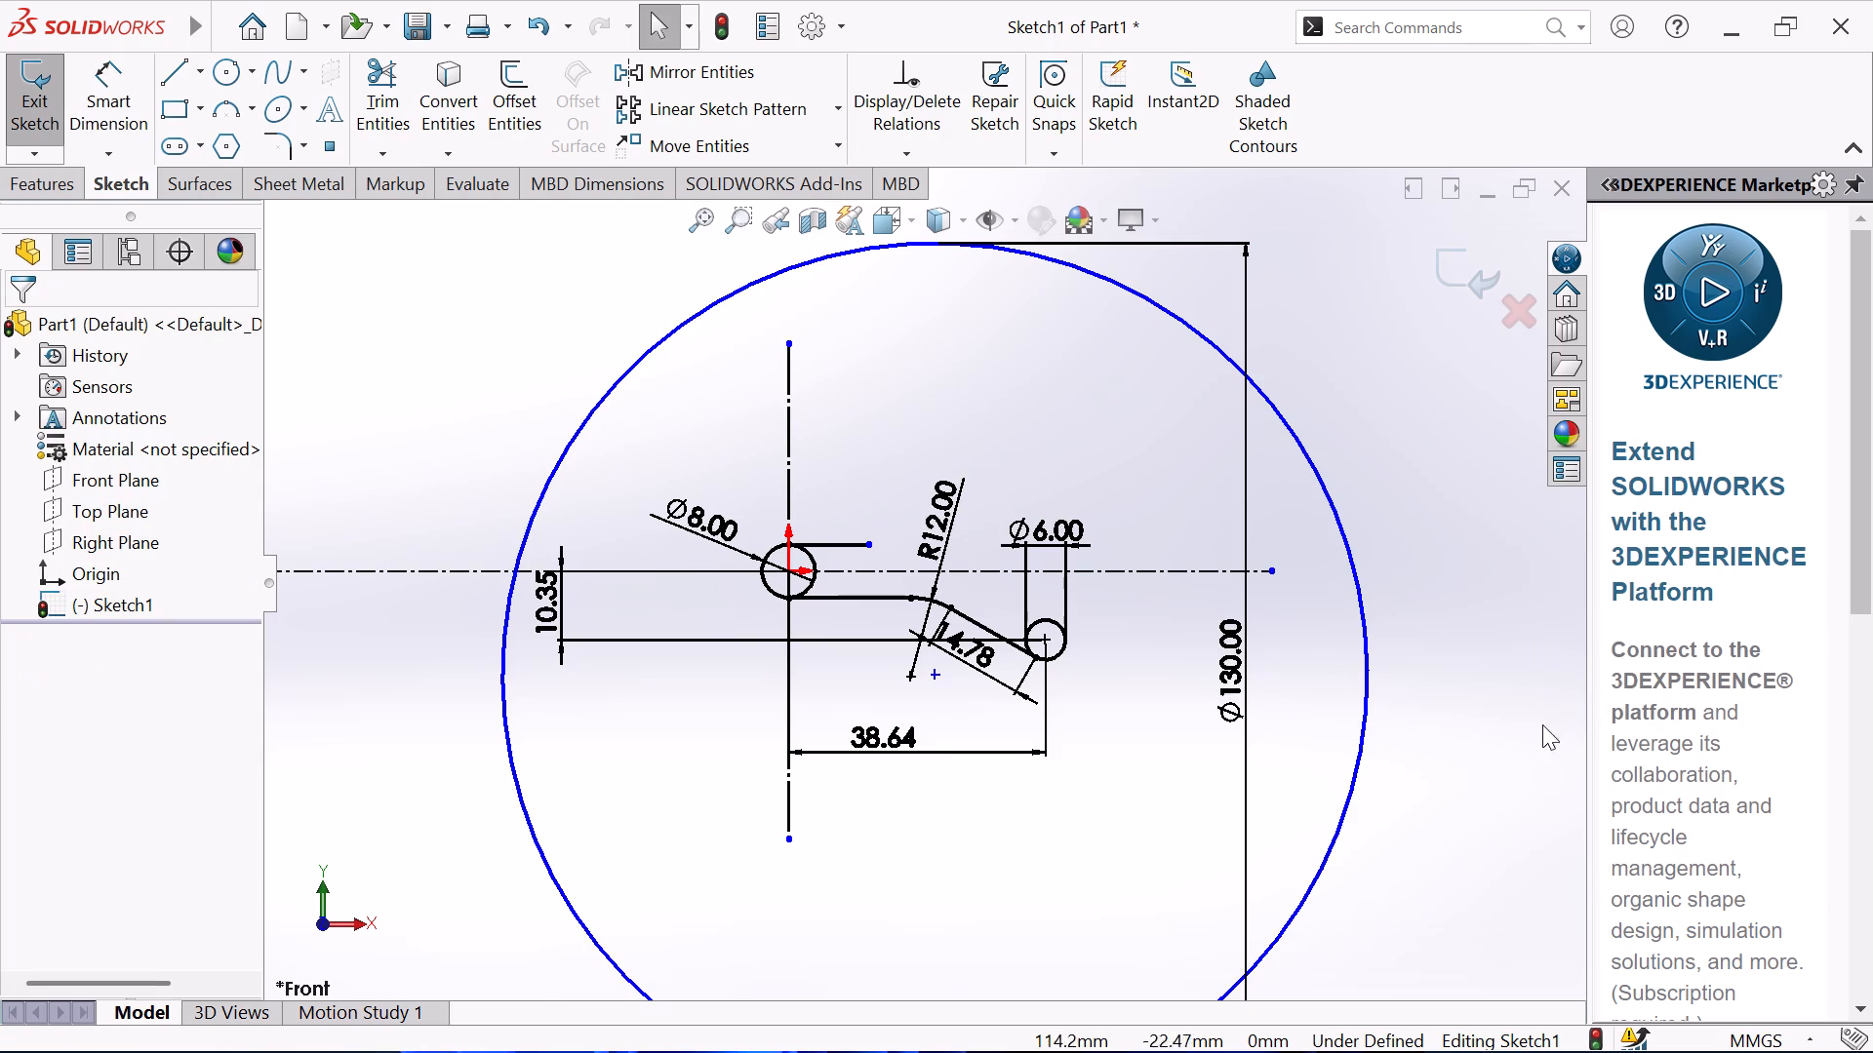
Add a tangent relation between the 130 mm circle and the 6 mm circle.
click(1344, 546)
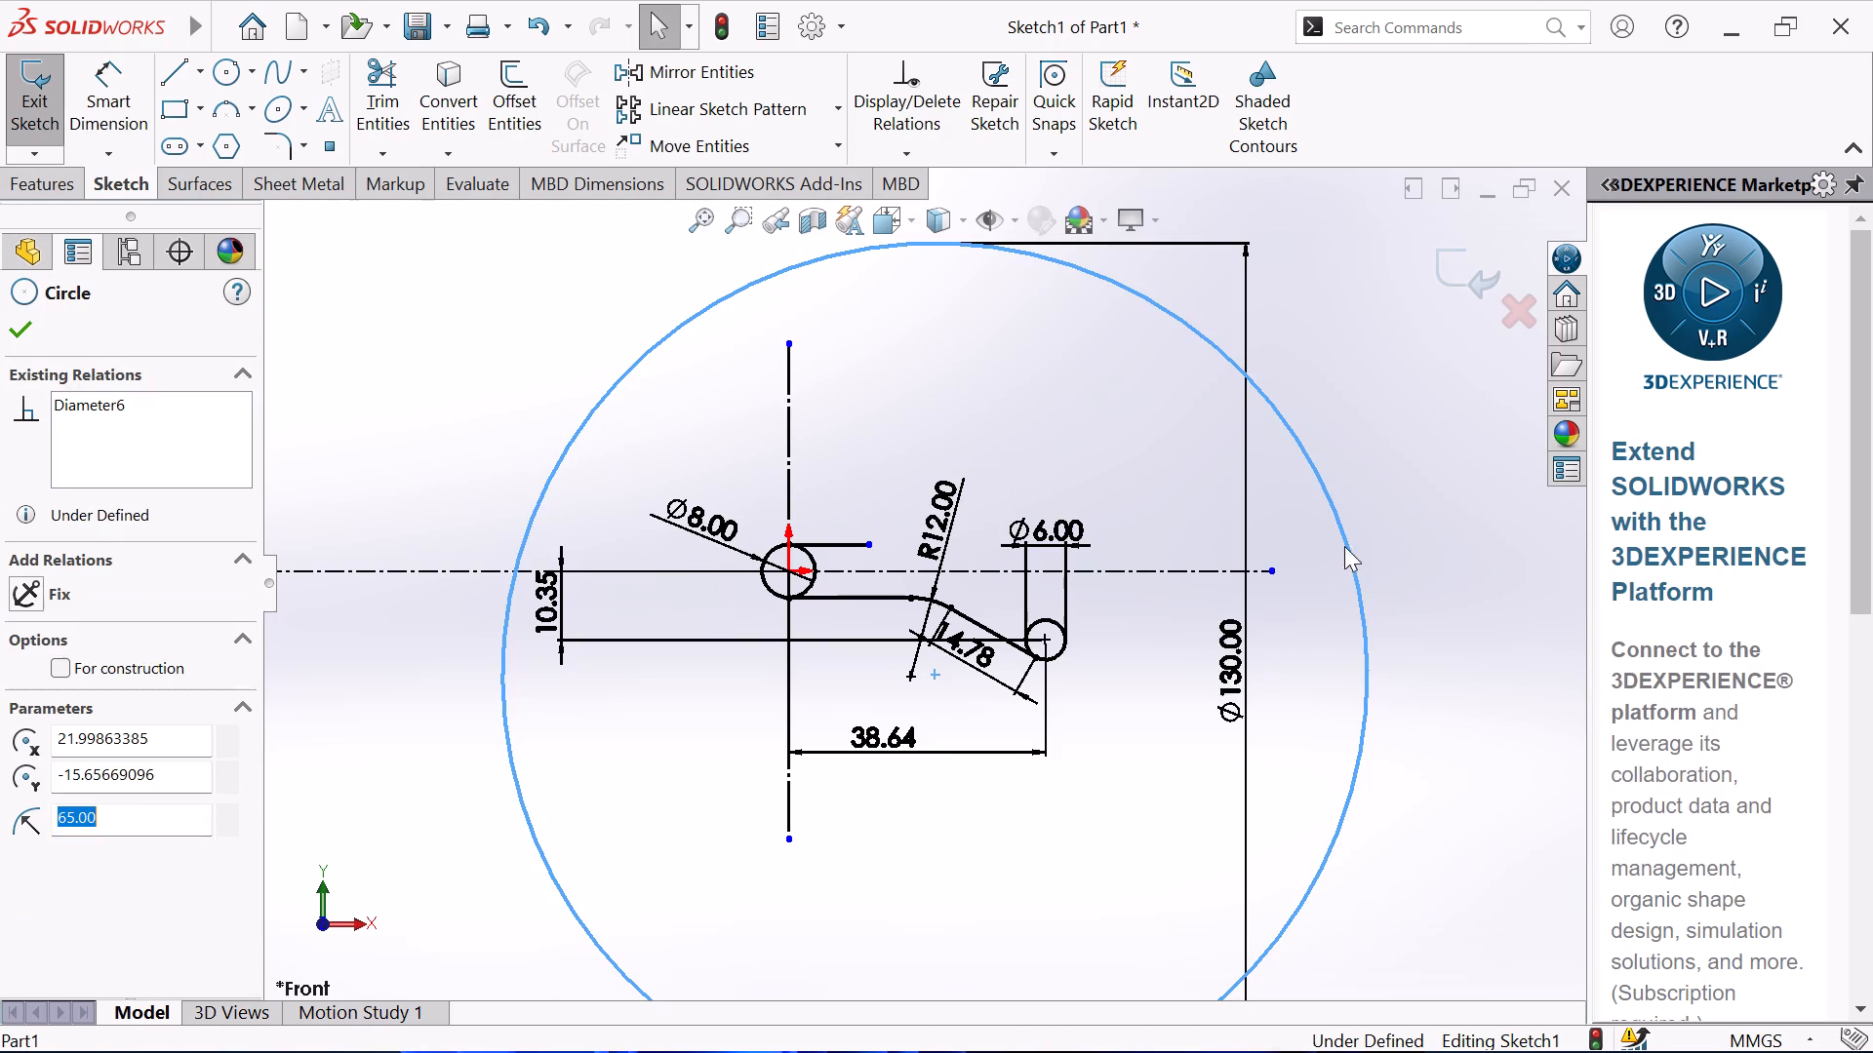
ctrl+click(1064, 651)
click(1164, 555)
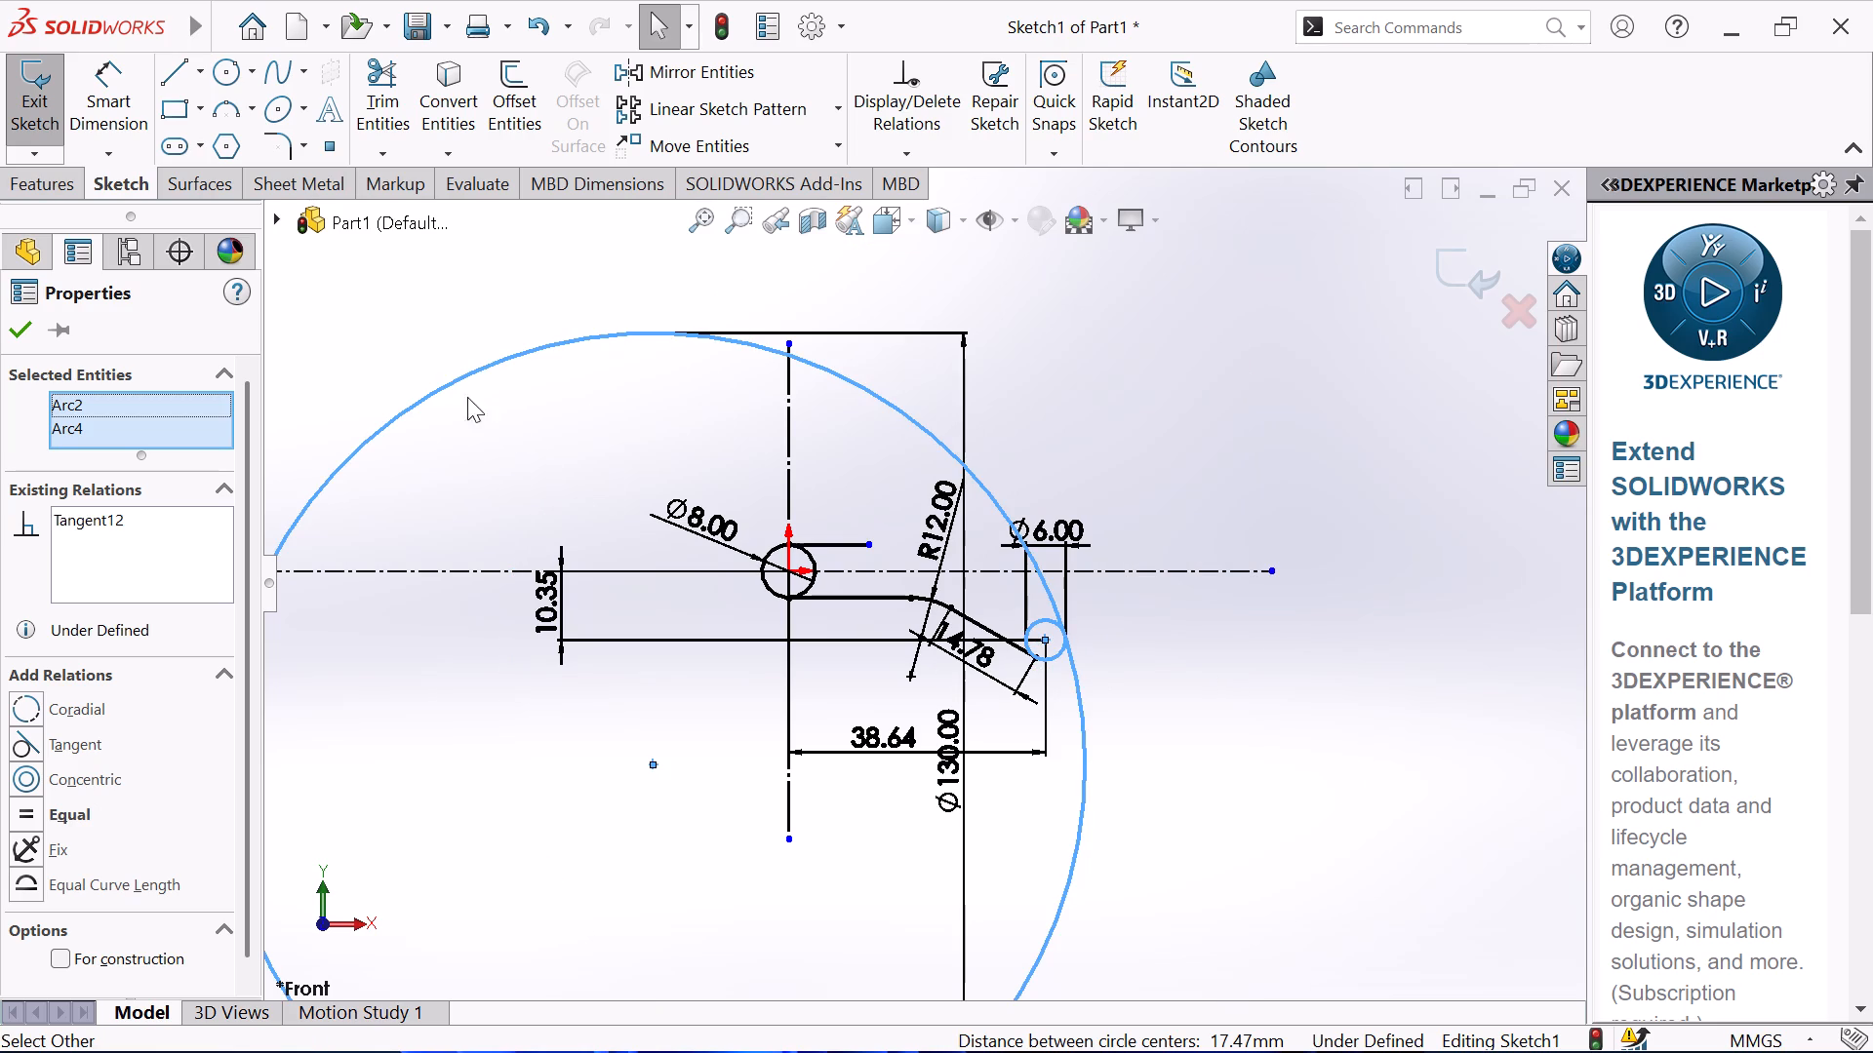
click(12, 320)
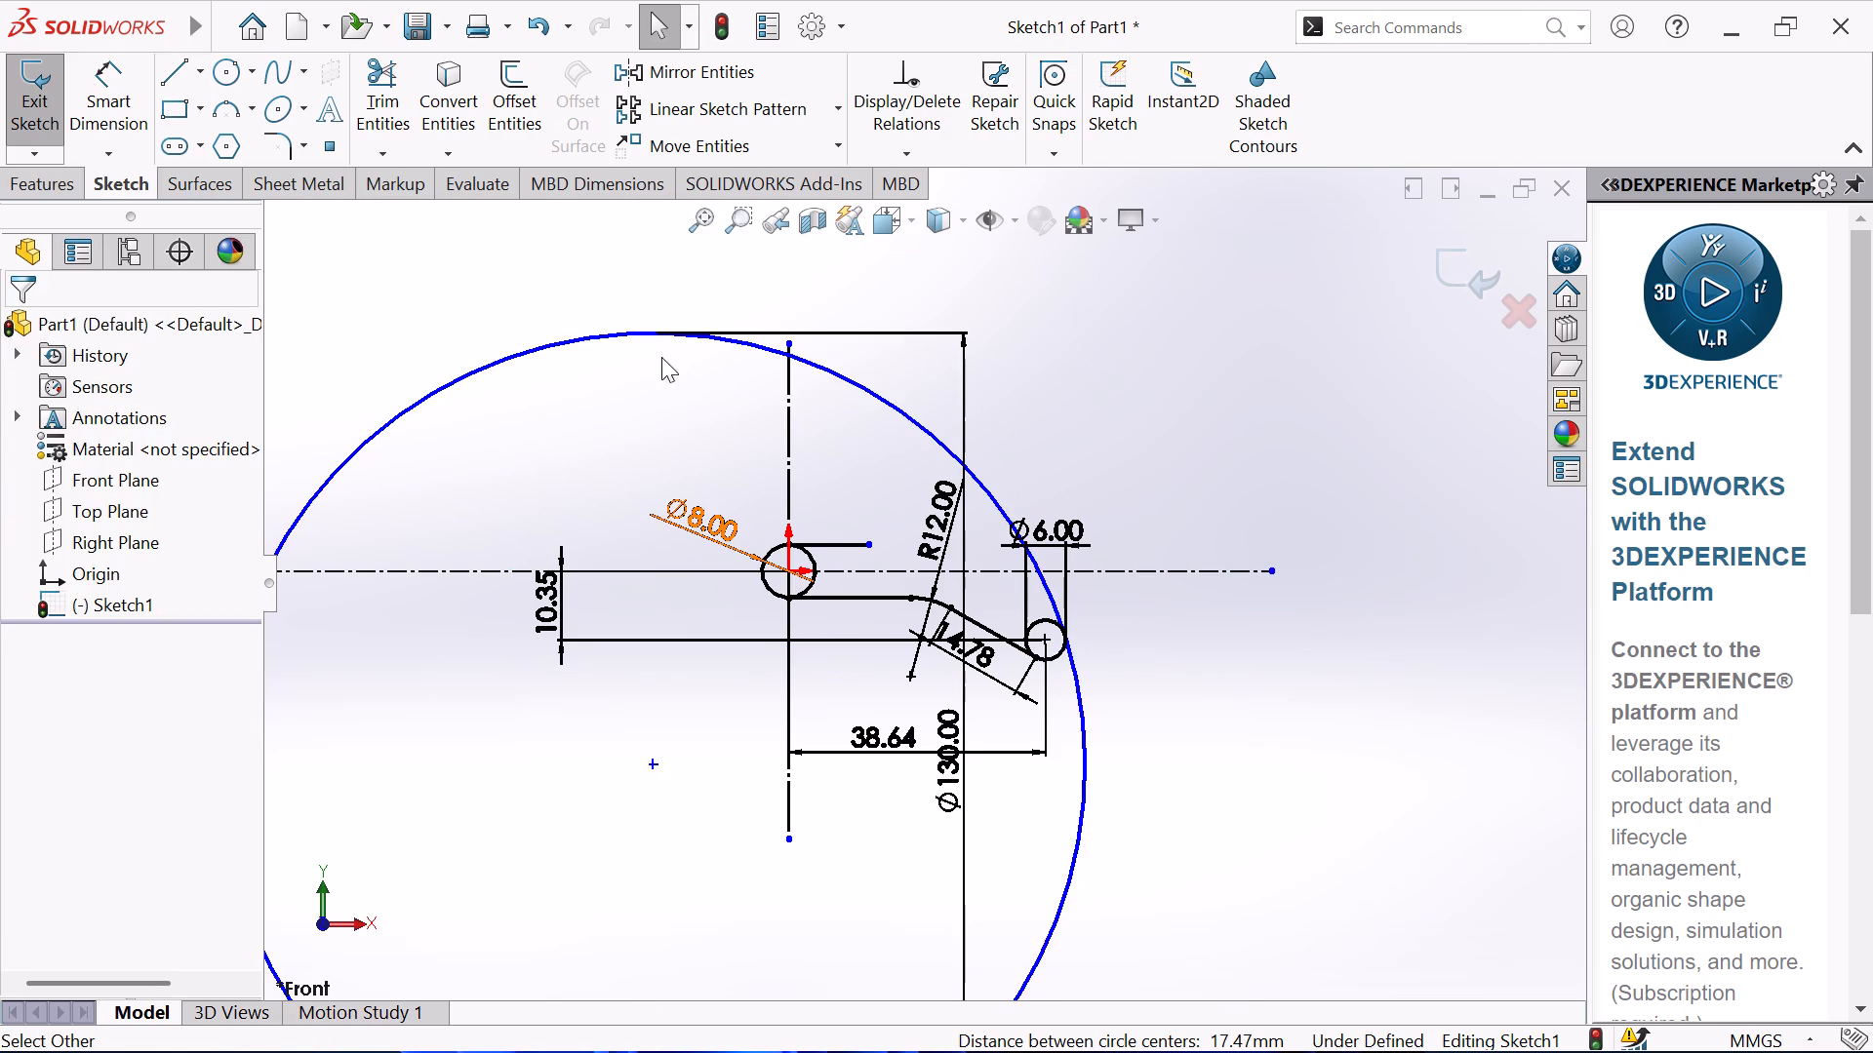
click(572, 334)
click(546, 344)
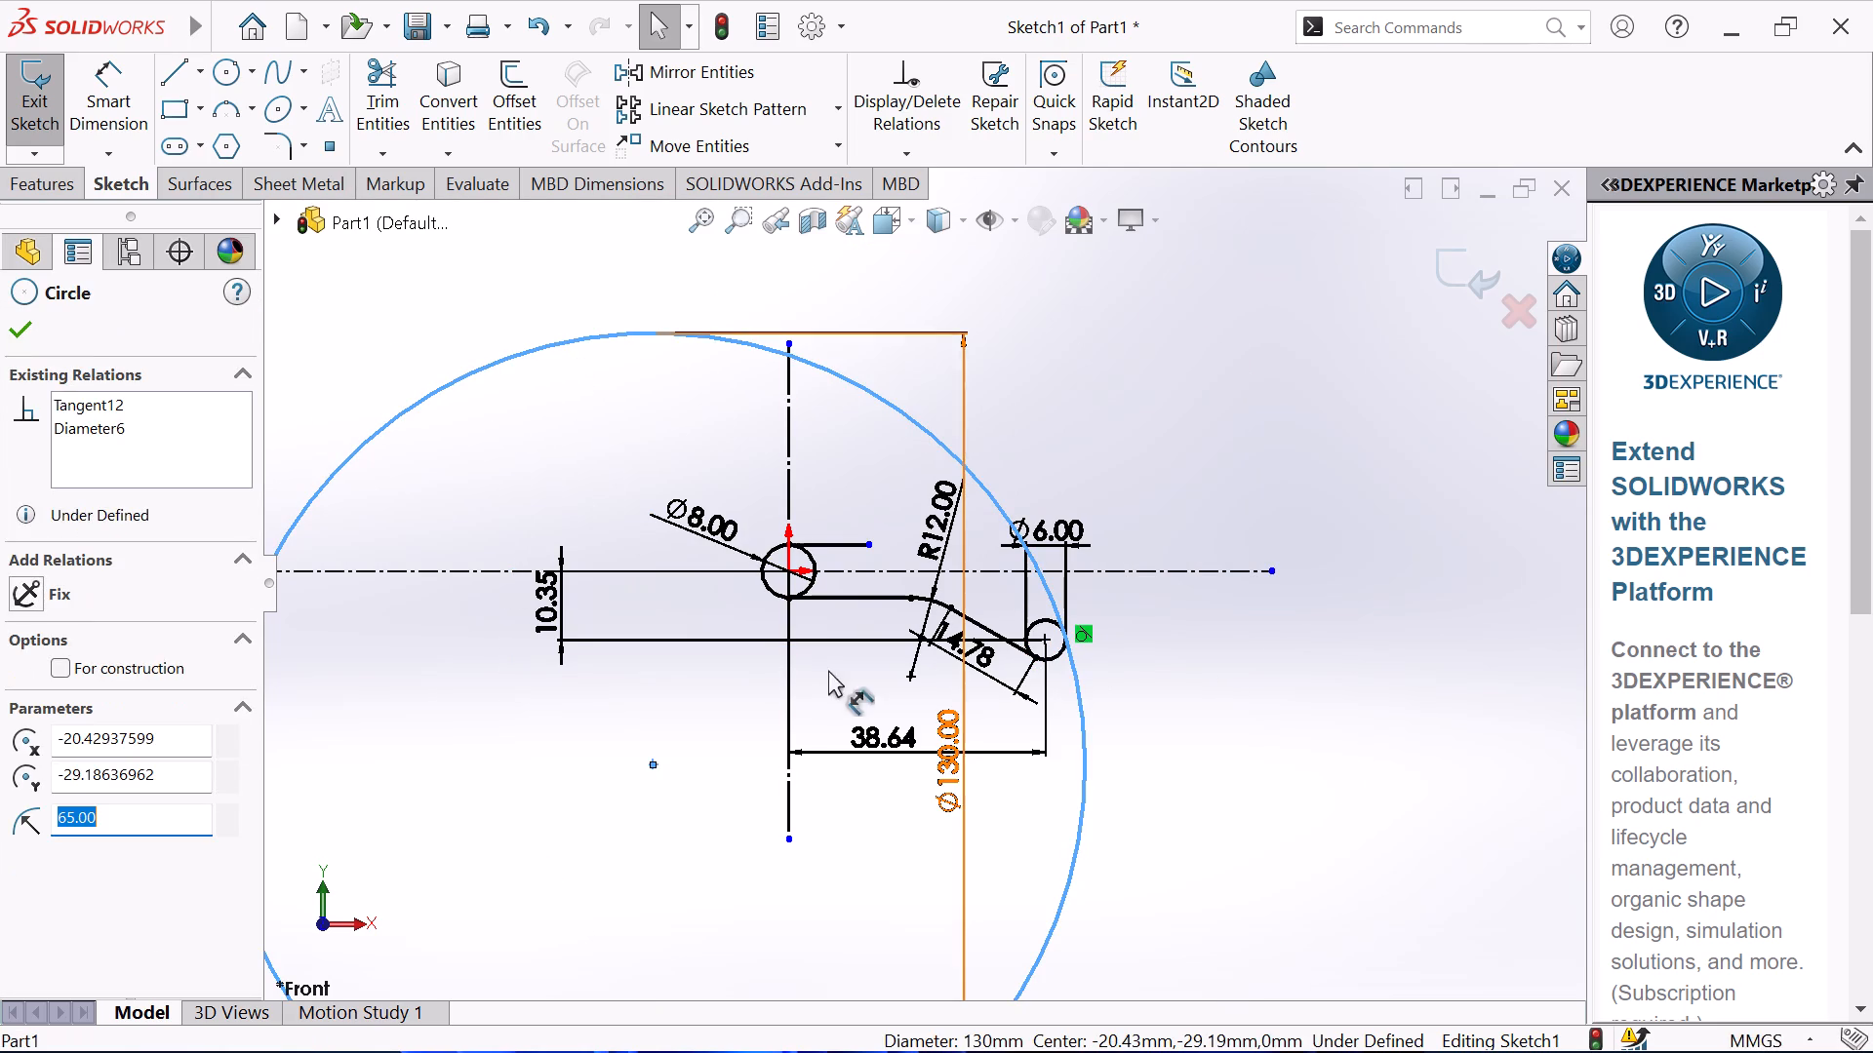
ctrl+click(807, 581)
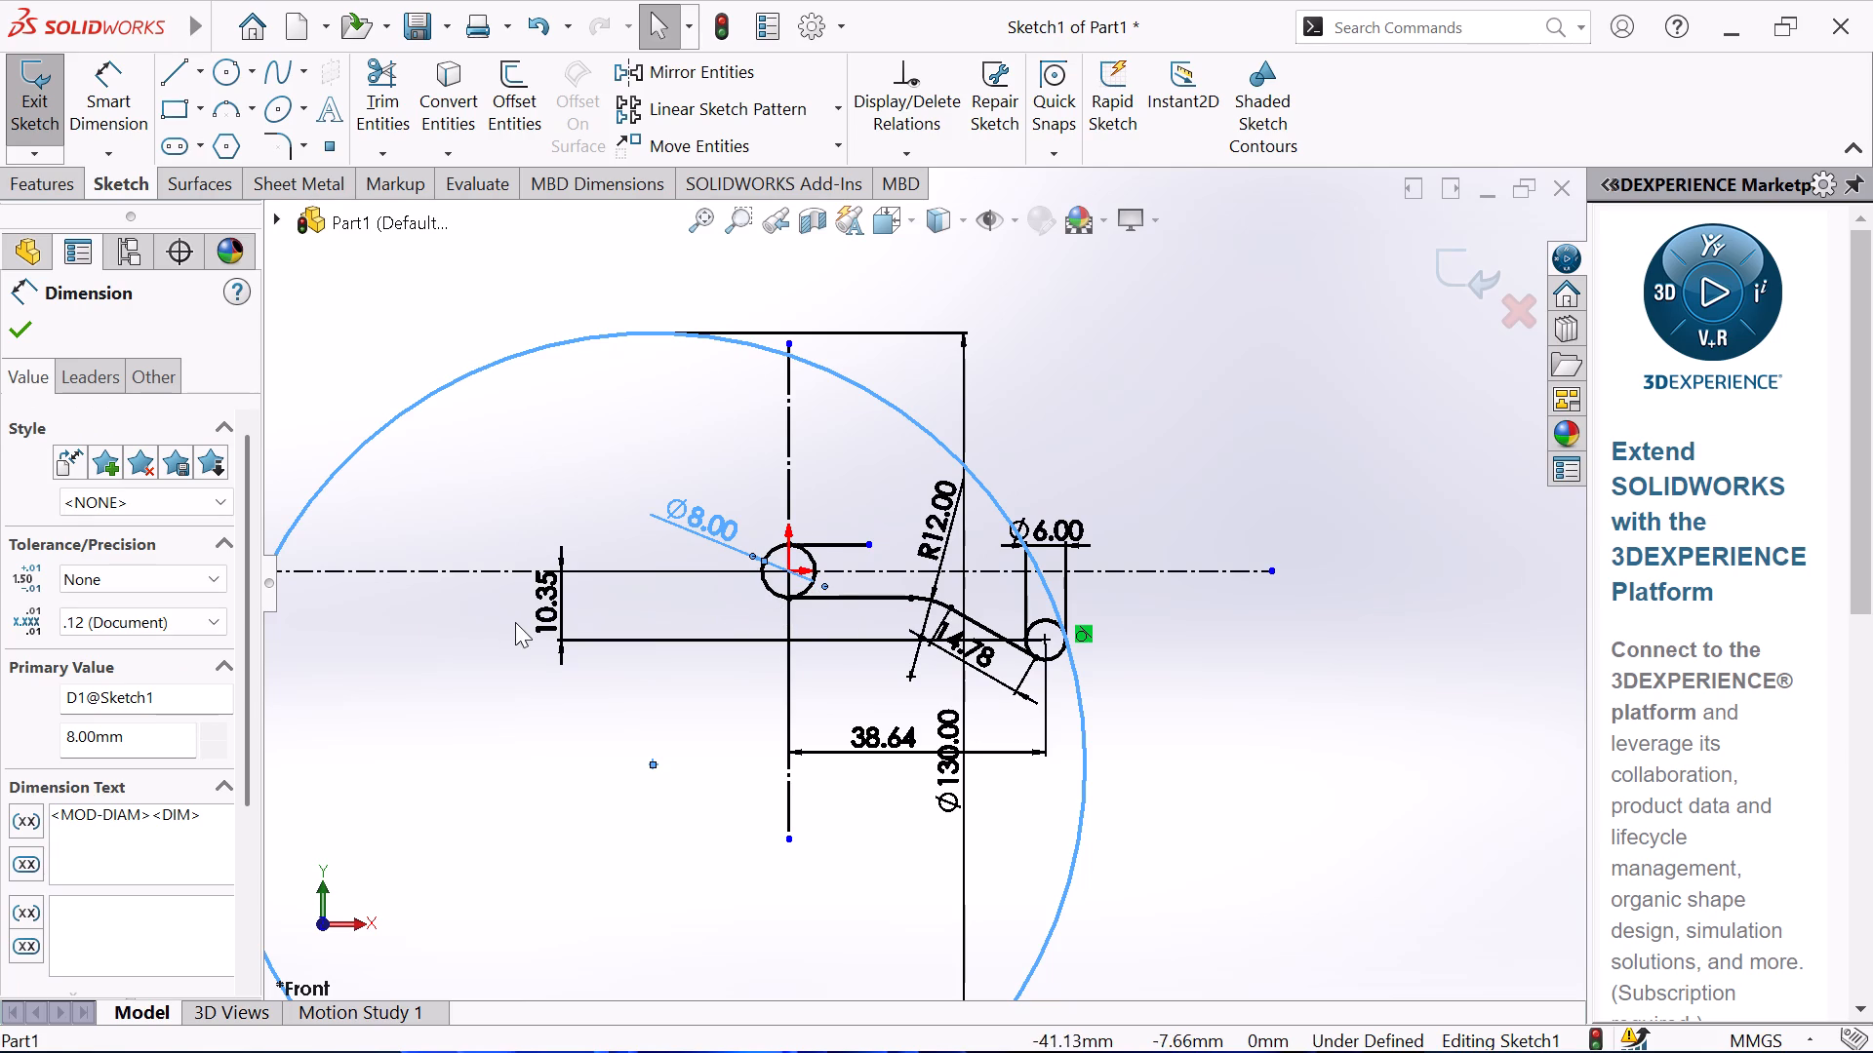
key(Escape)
Add a tangent relation between the 130 mm circle and the 8 mm circle at the origin.
click(494, 361)
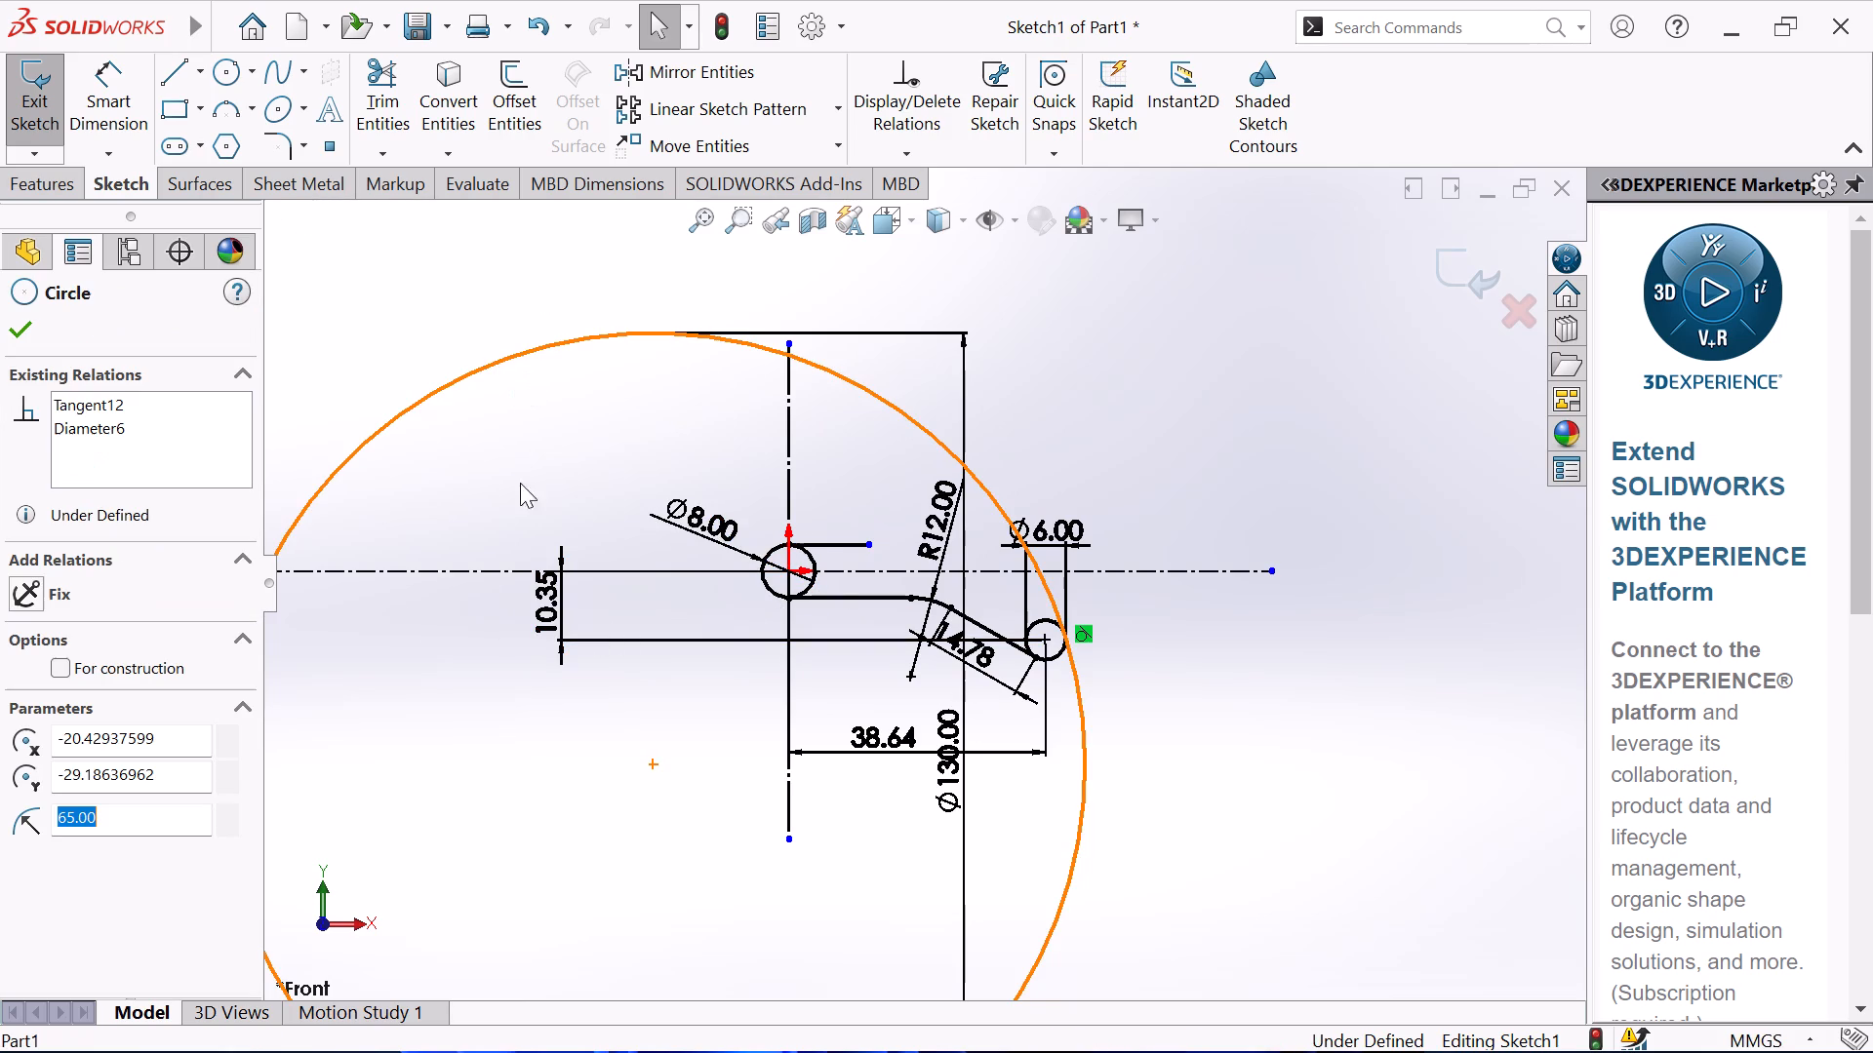
ctrl+click(813, 585)
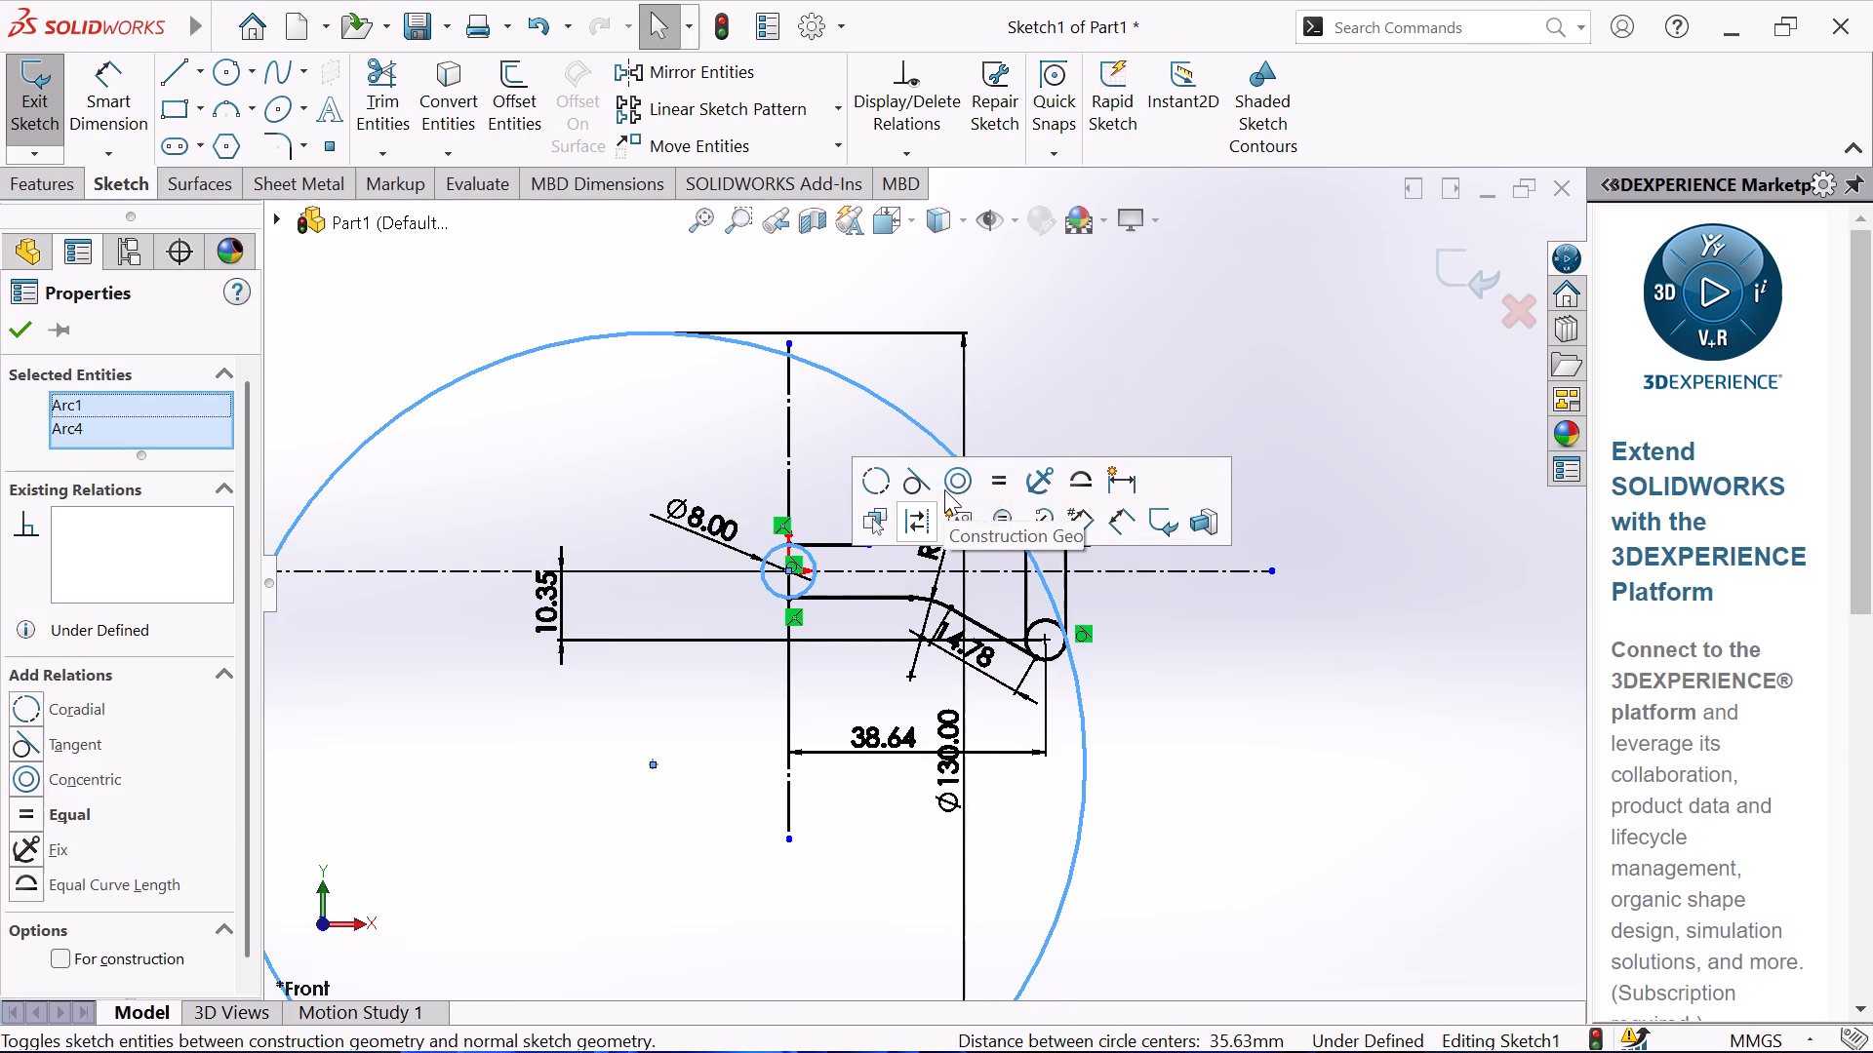
click(907, 482)
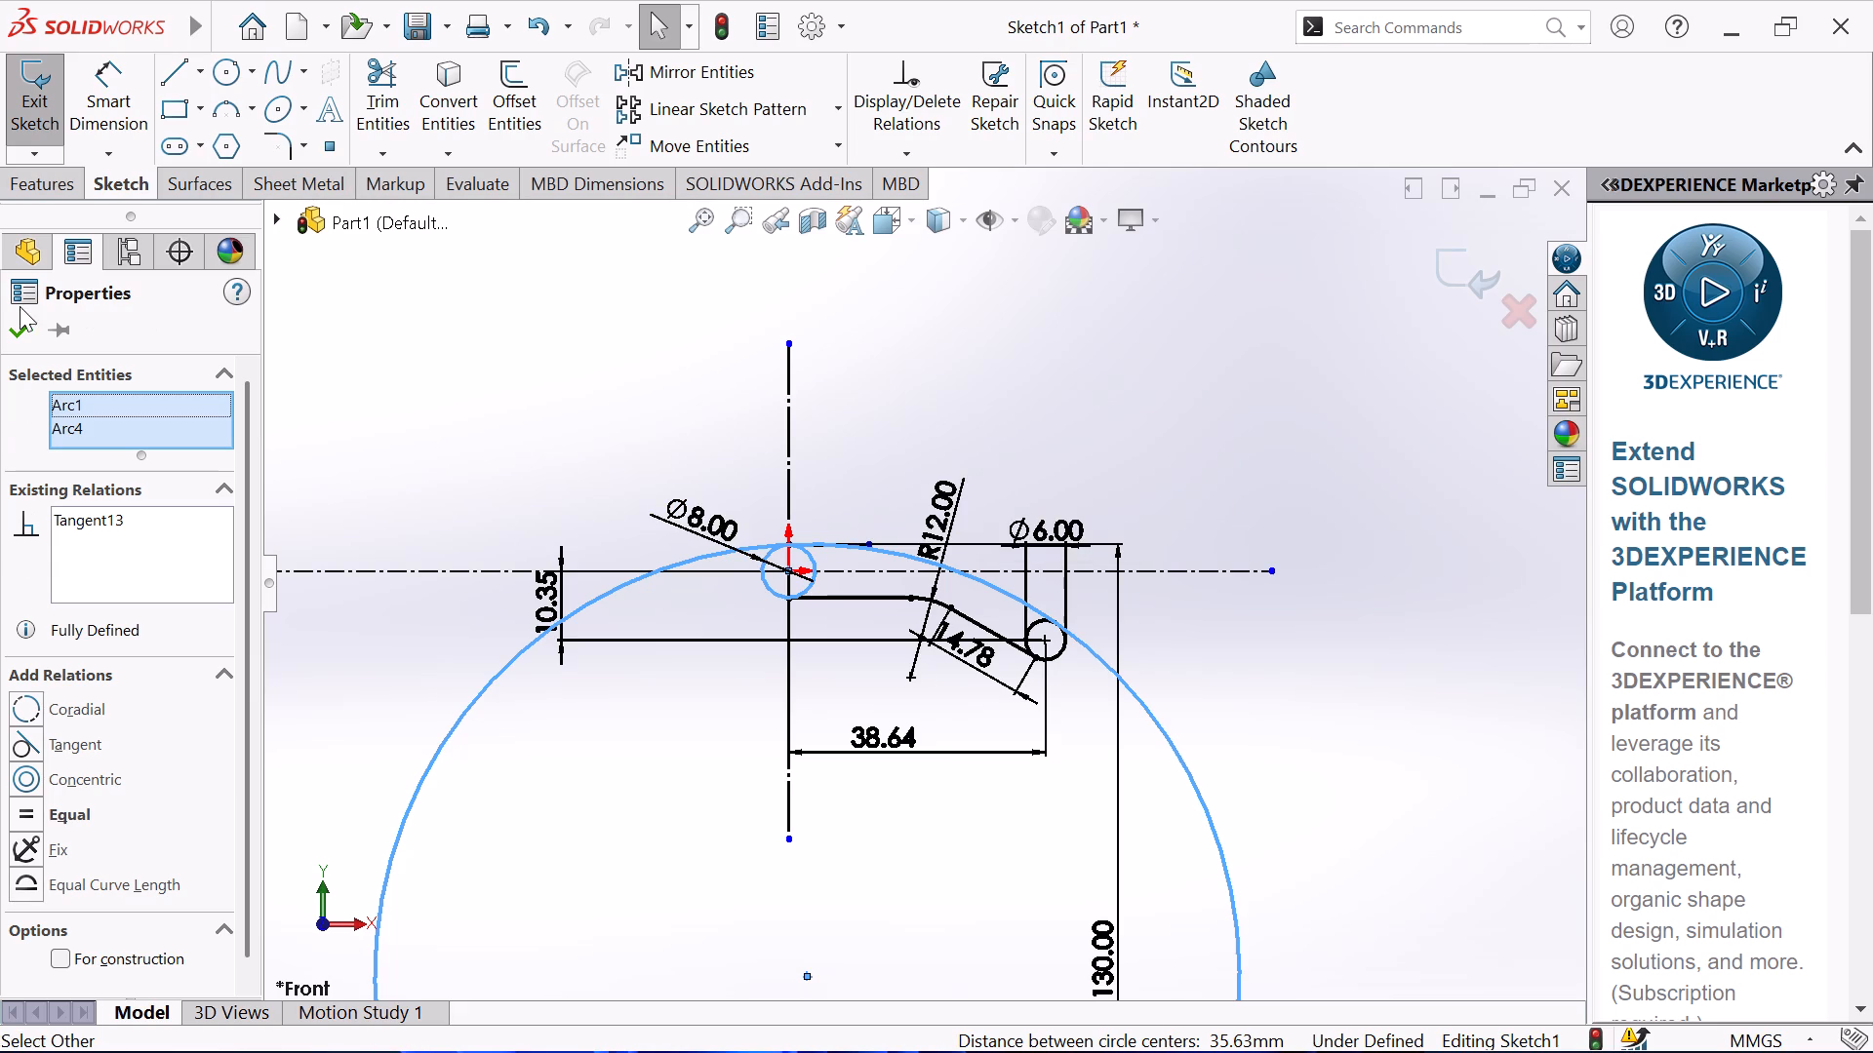
click(23, 332)
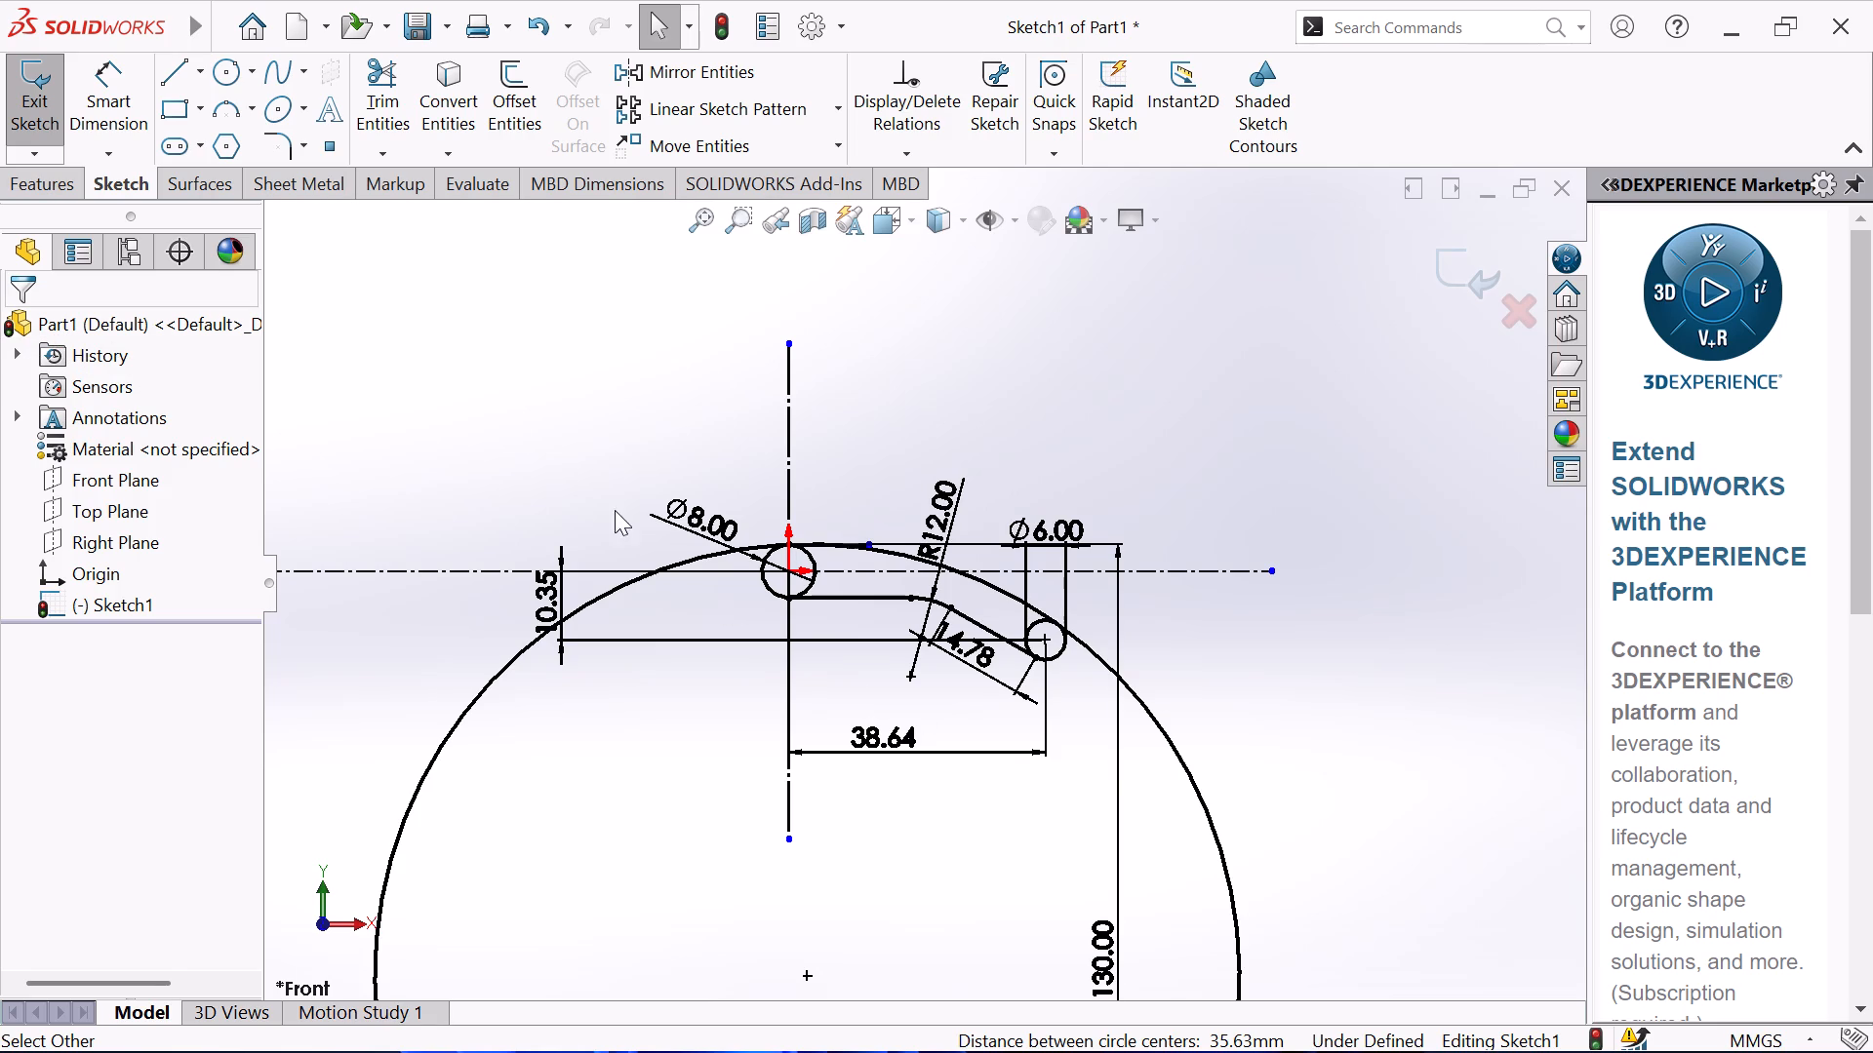
Trim away the 130 mm circle outside the lever, keeping only the upper arc between the 8 mm and 6 mm circles.
click(376, 89)
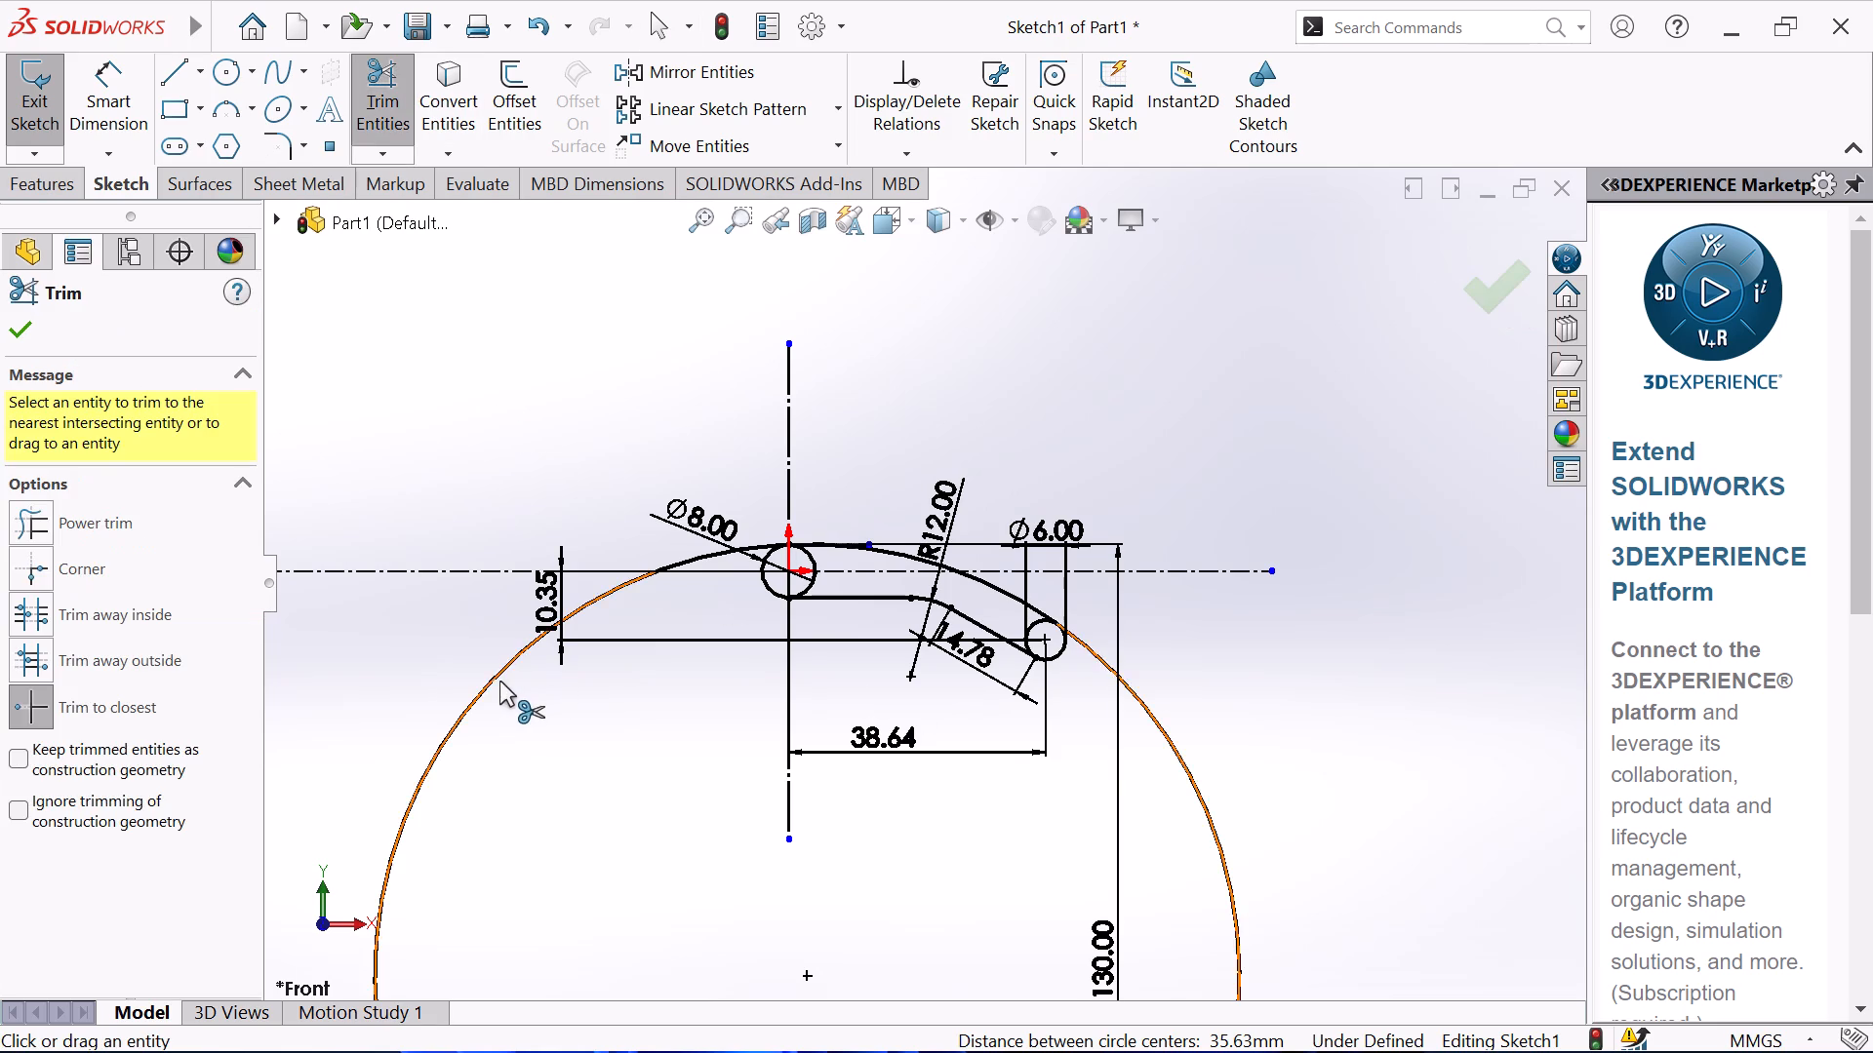
click(487, 676)
click(493, 682)
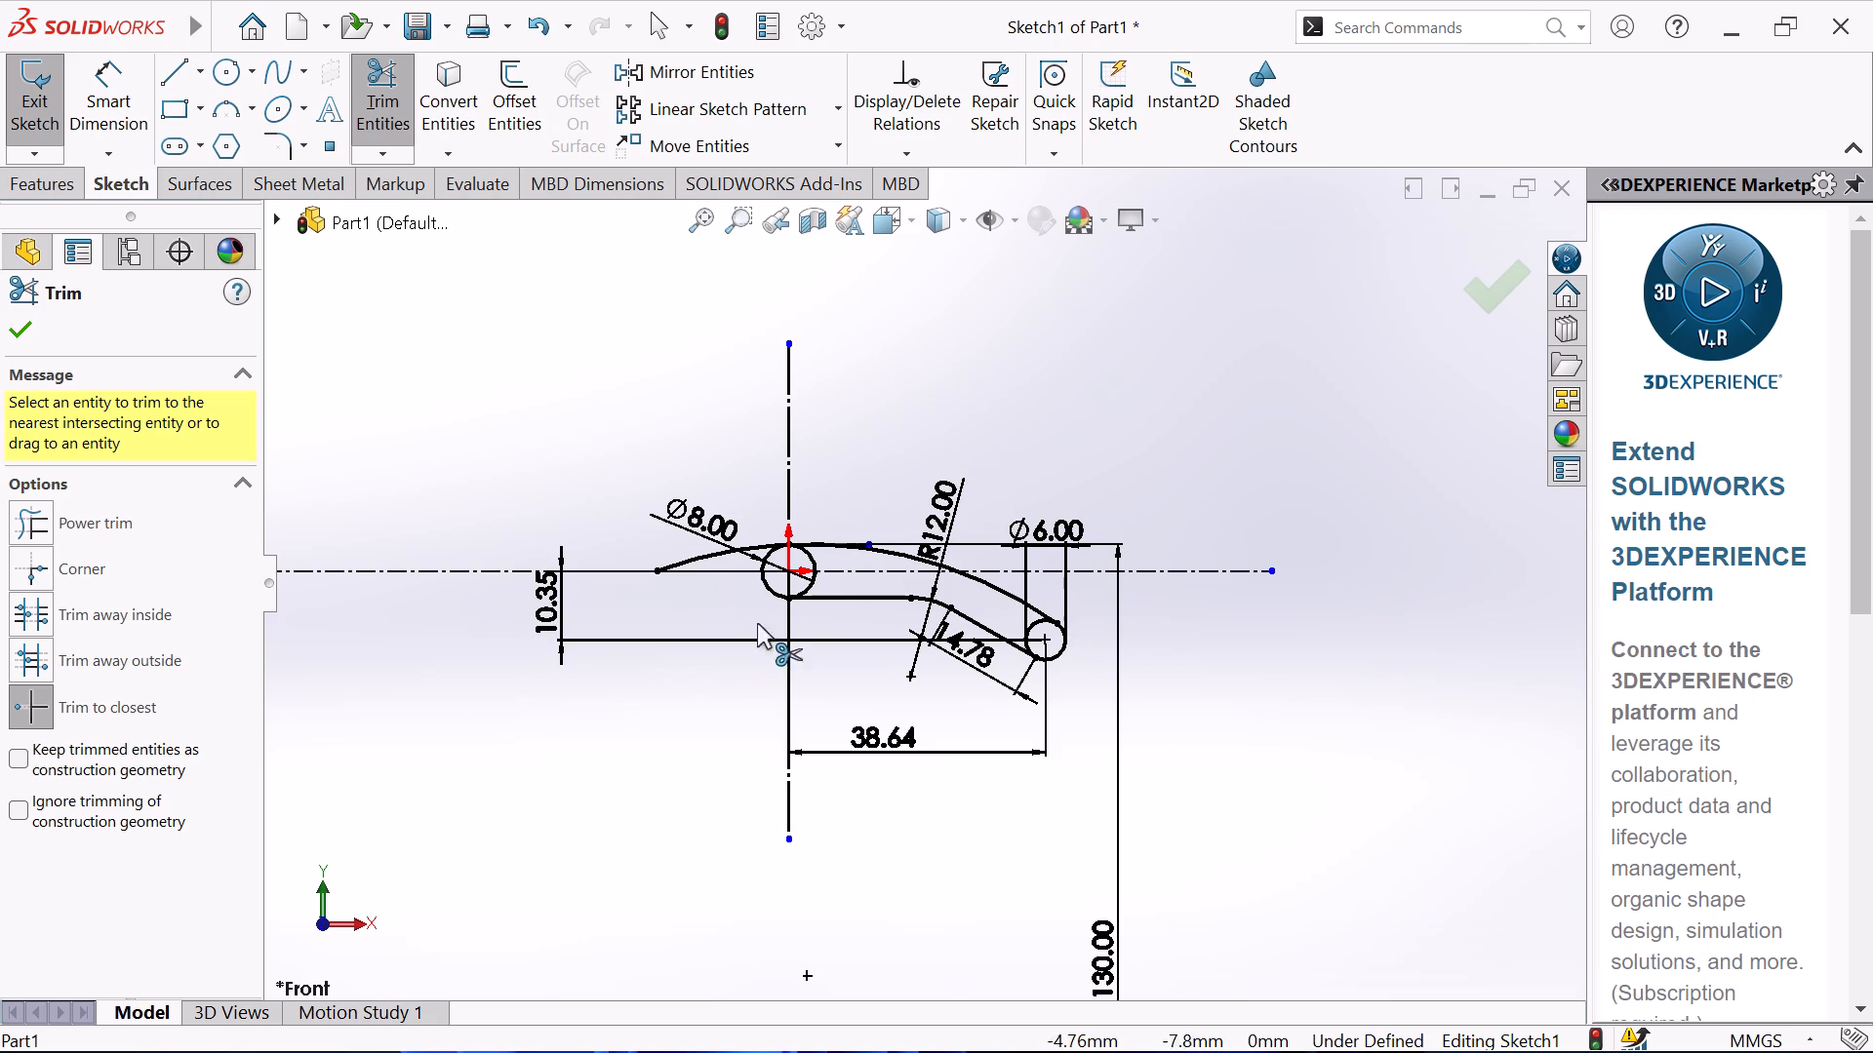
click(697, 558)
Trim the end of the upper tangent line that extends beyond the 130 mm arc.
scroll(867, 649, down, 3)
scroll(892, 513, down, 3)
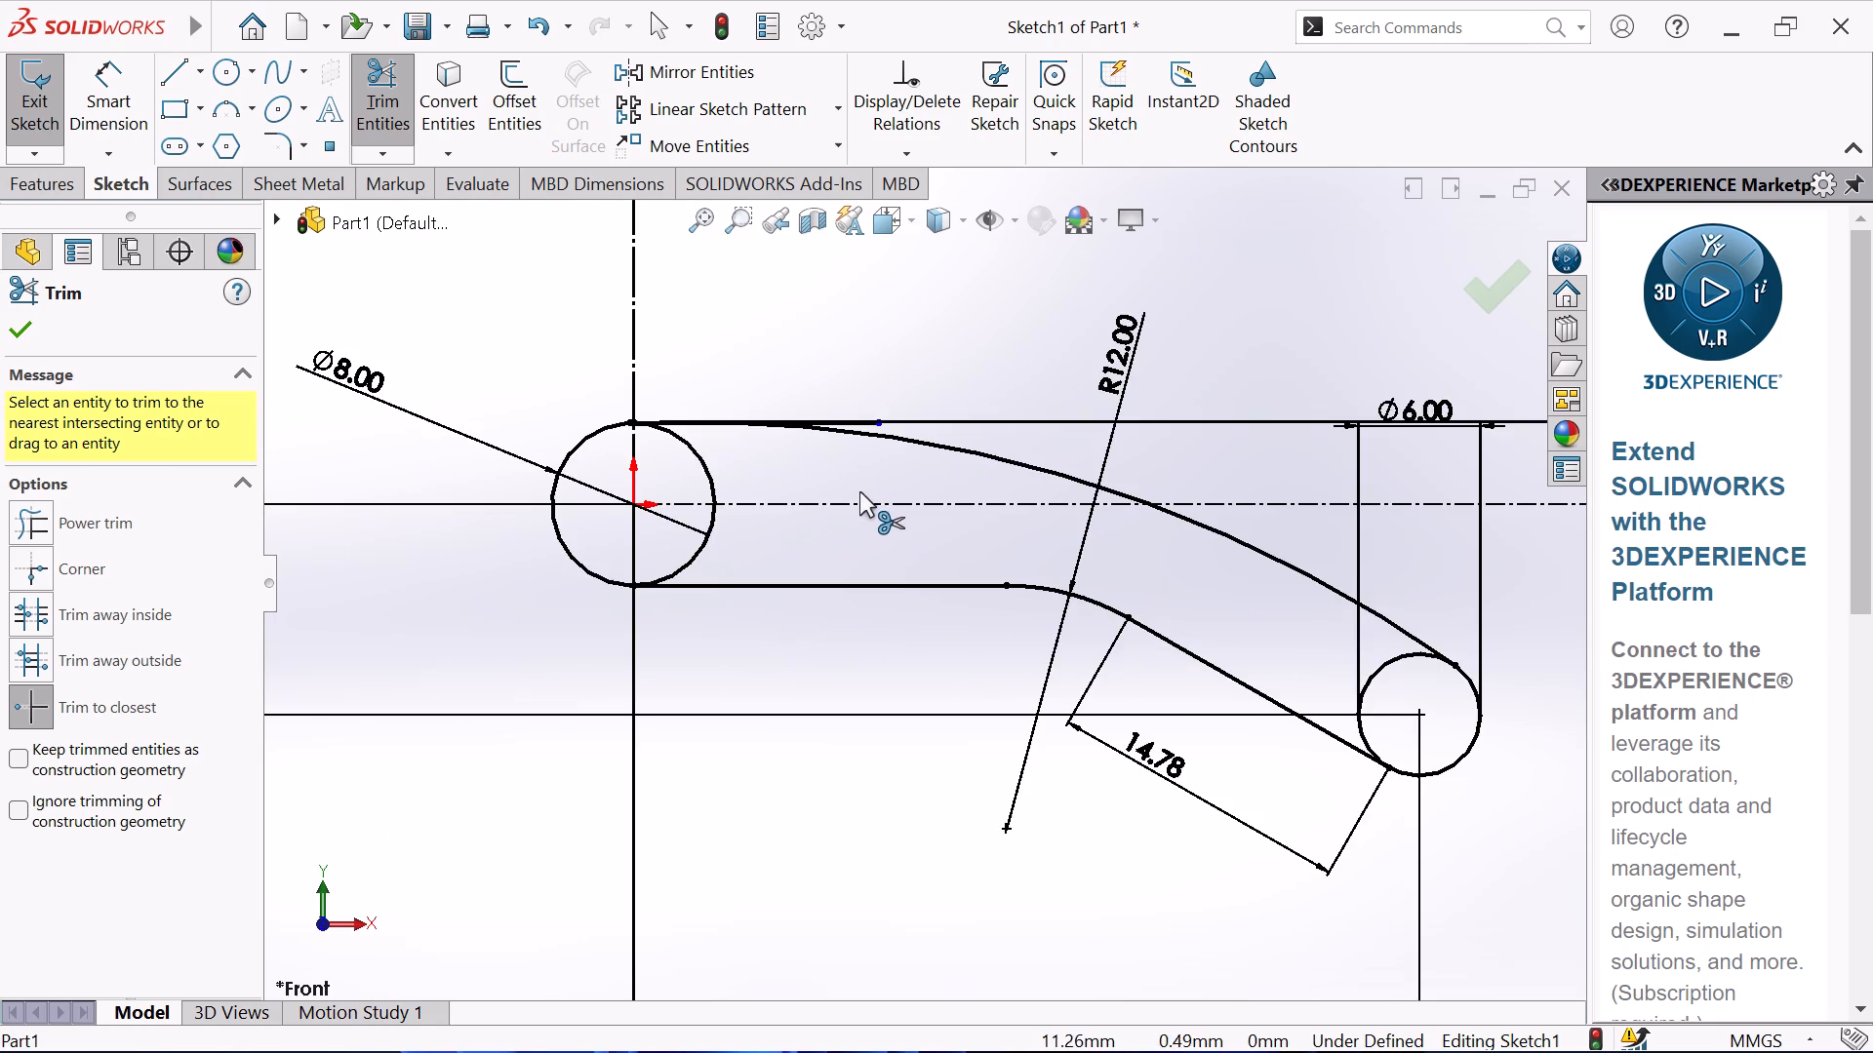
scroll(851, 478, down, 4)
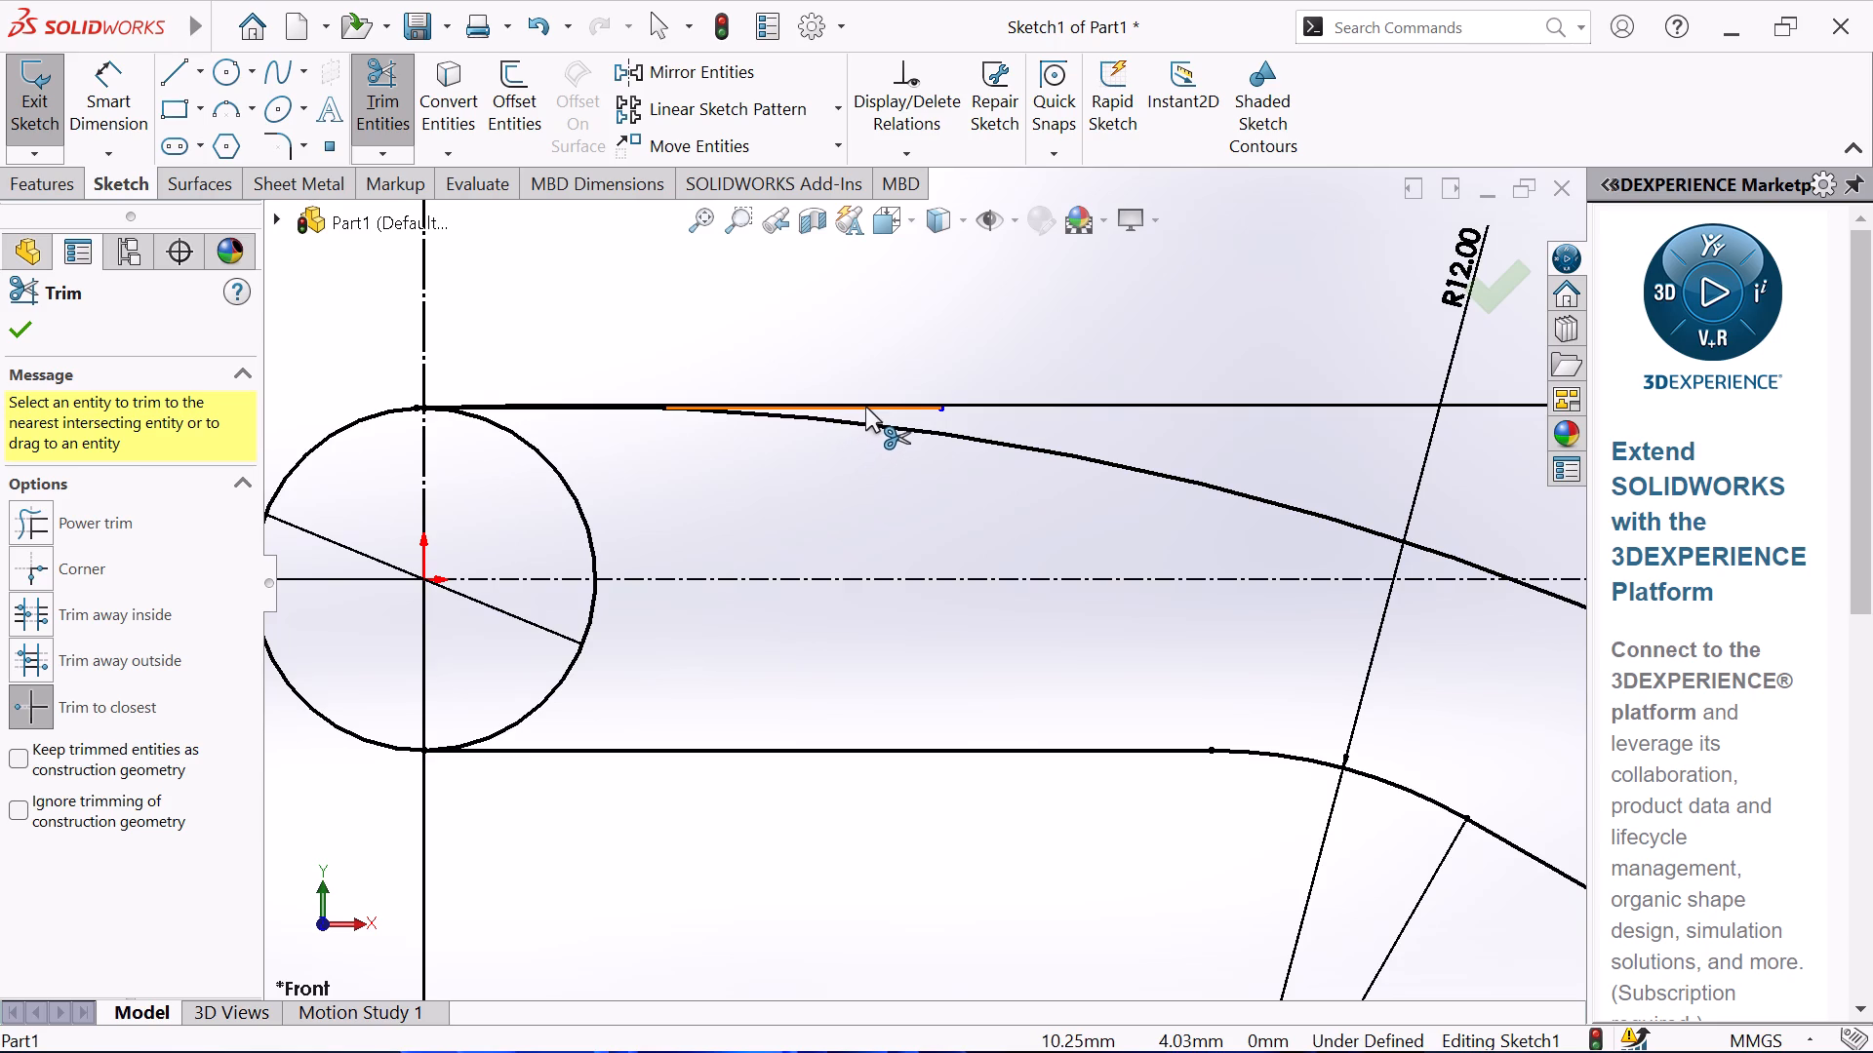
click(865, 407)
scroll(876, 442, up, 3)
scroll(885, 534, up, 3)
right_click(1014, 397)
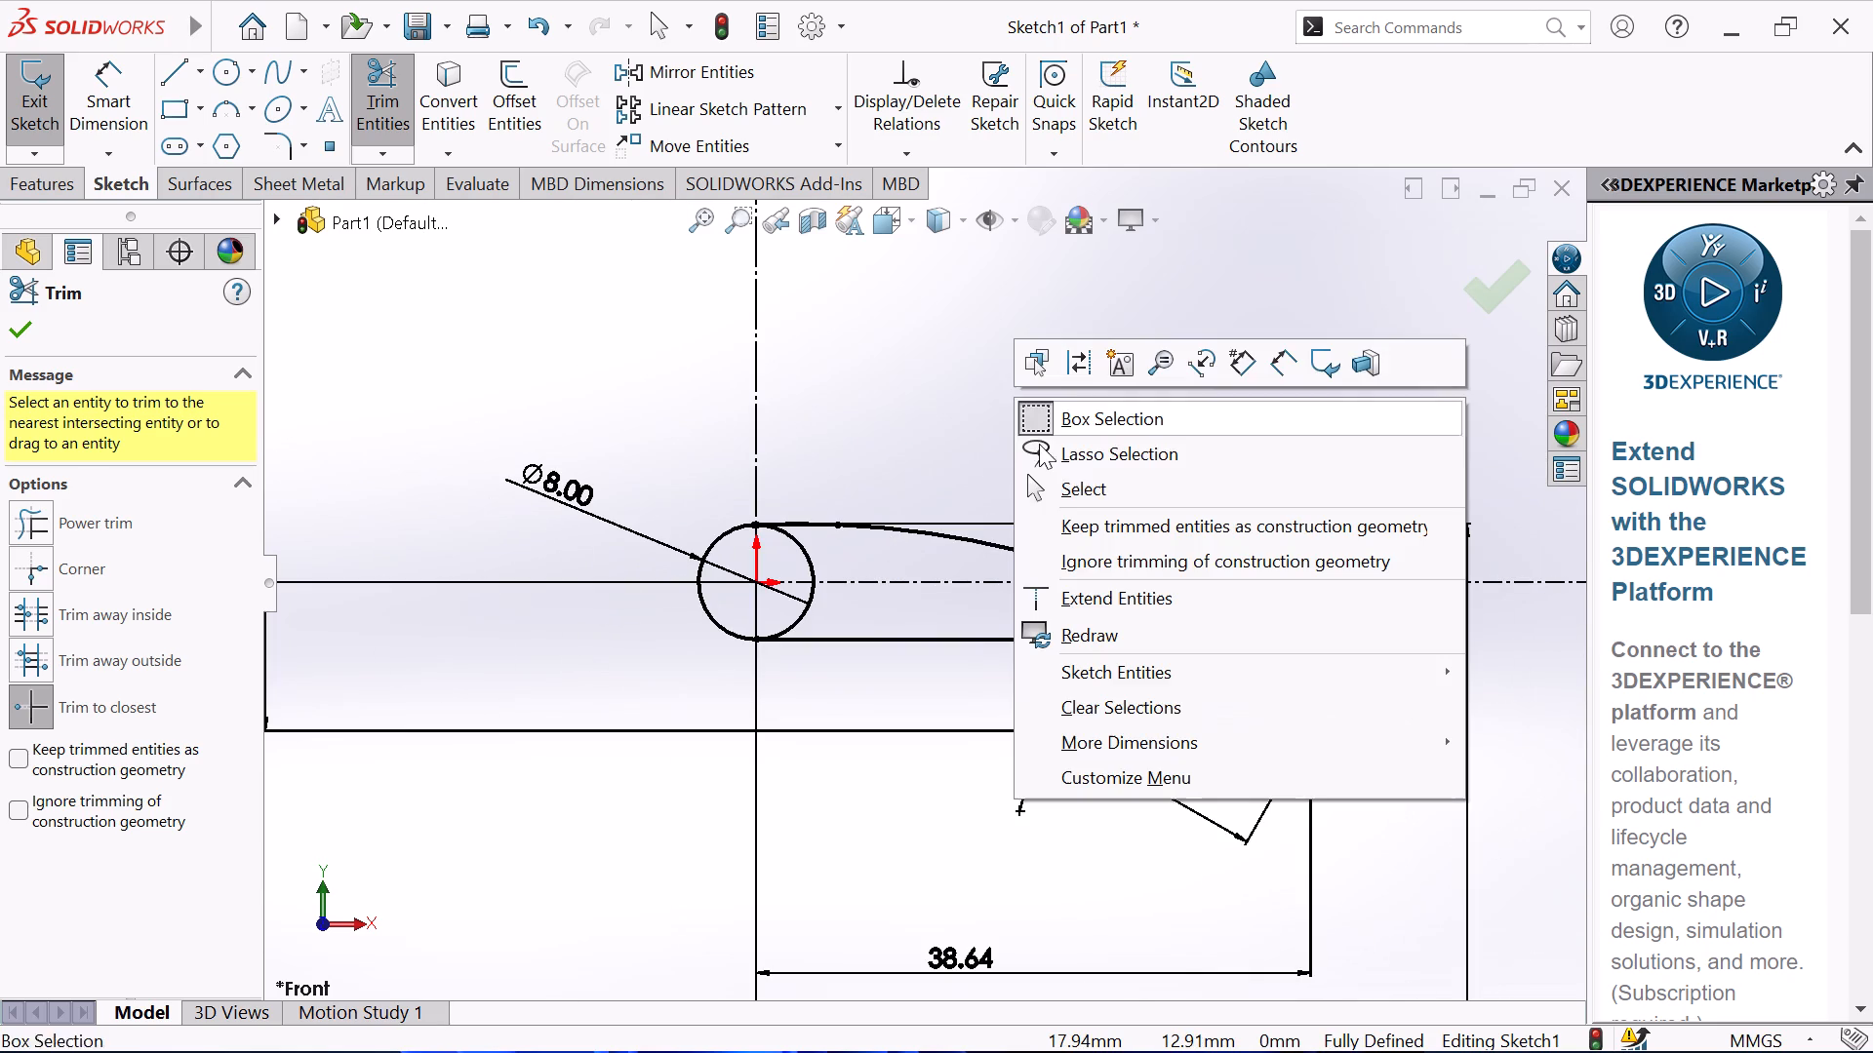
click(1067, 491)
Trim the inner half of the 8 mm circle, above and below the horizontal centerline.
scroll(920, 565, up, 3)
scroll(942, 713, down, 2)
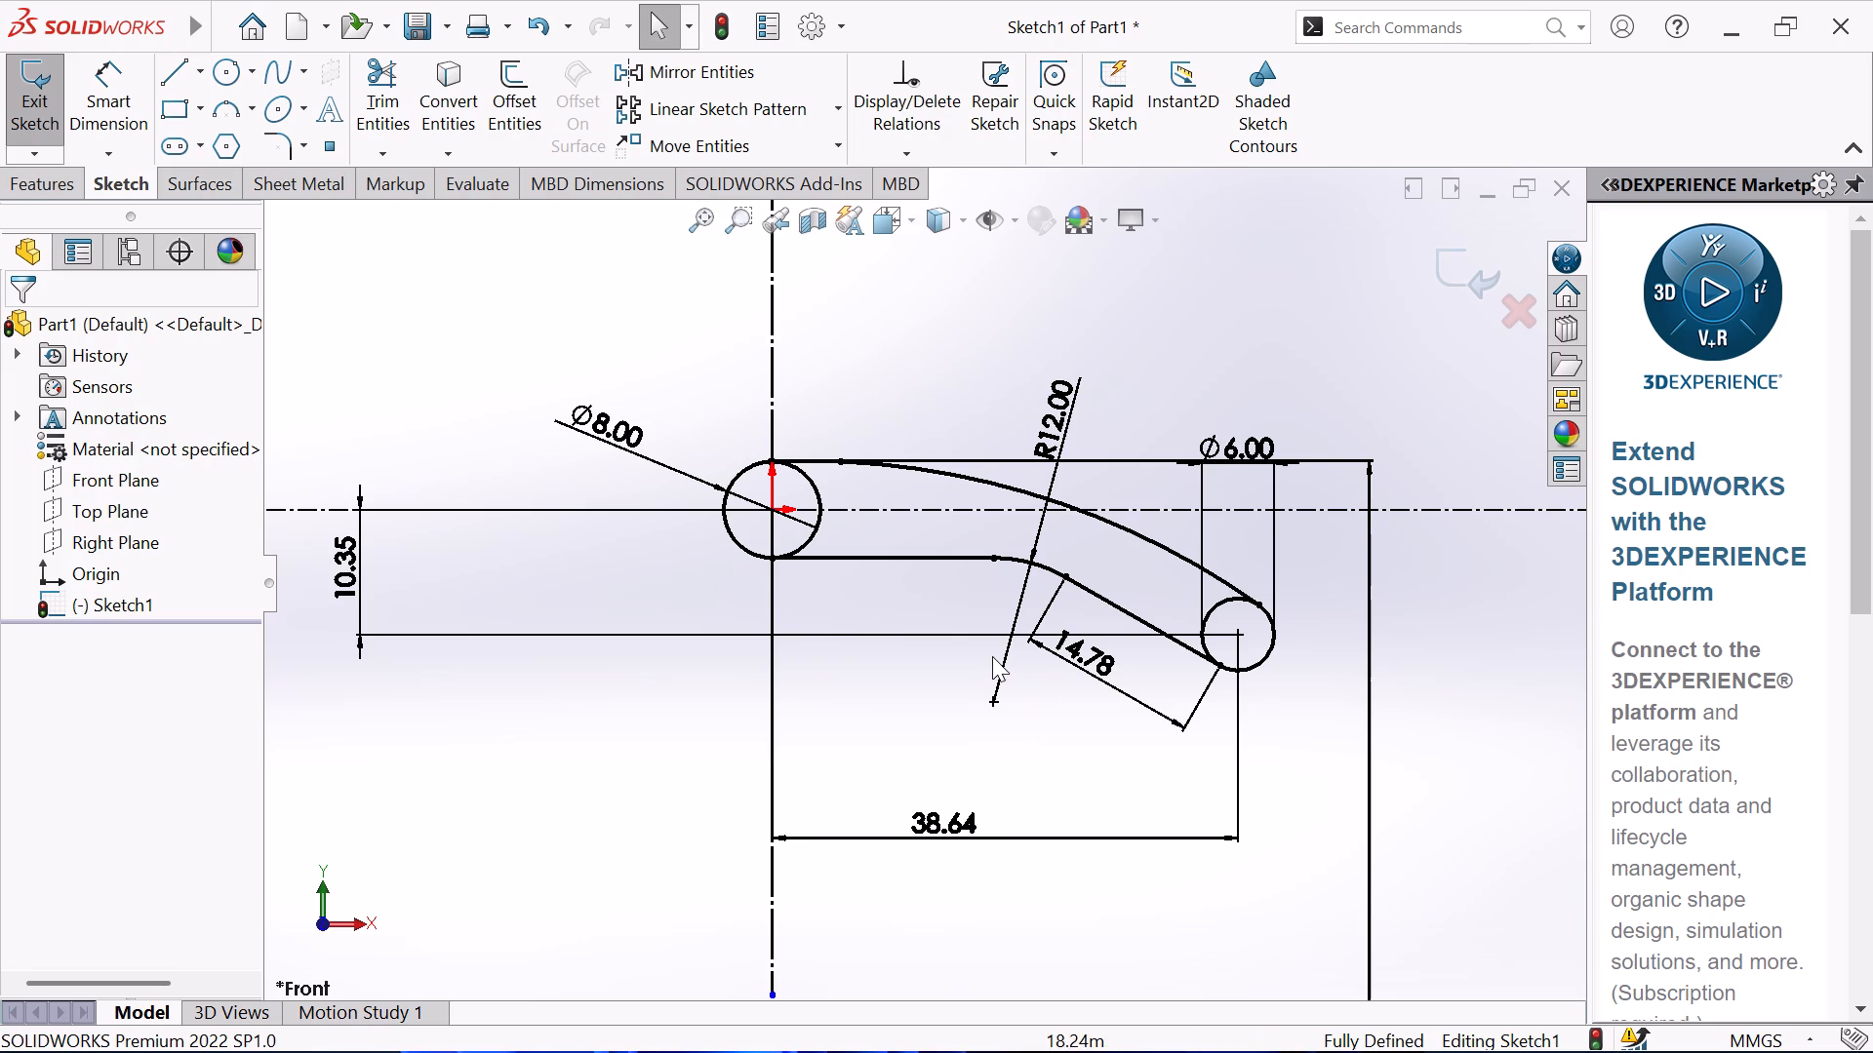
click(379, 84)
click(808, 483)
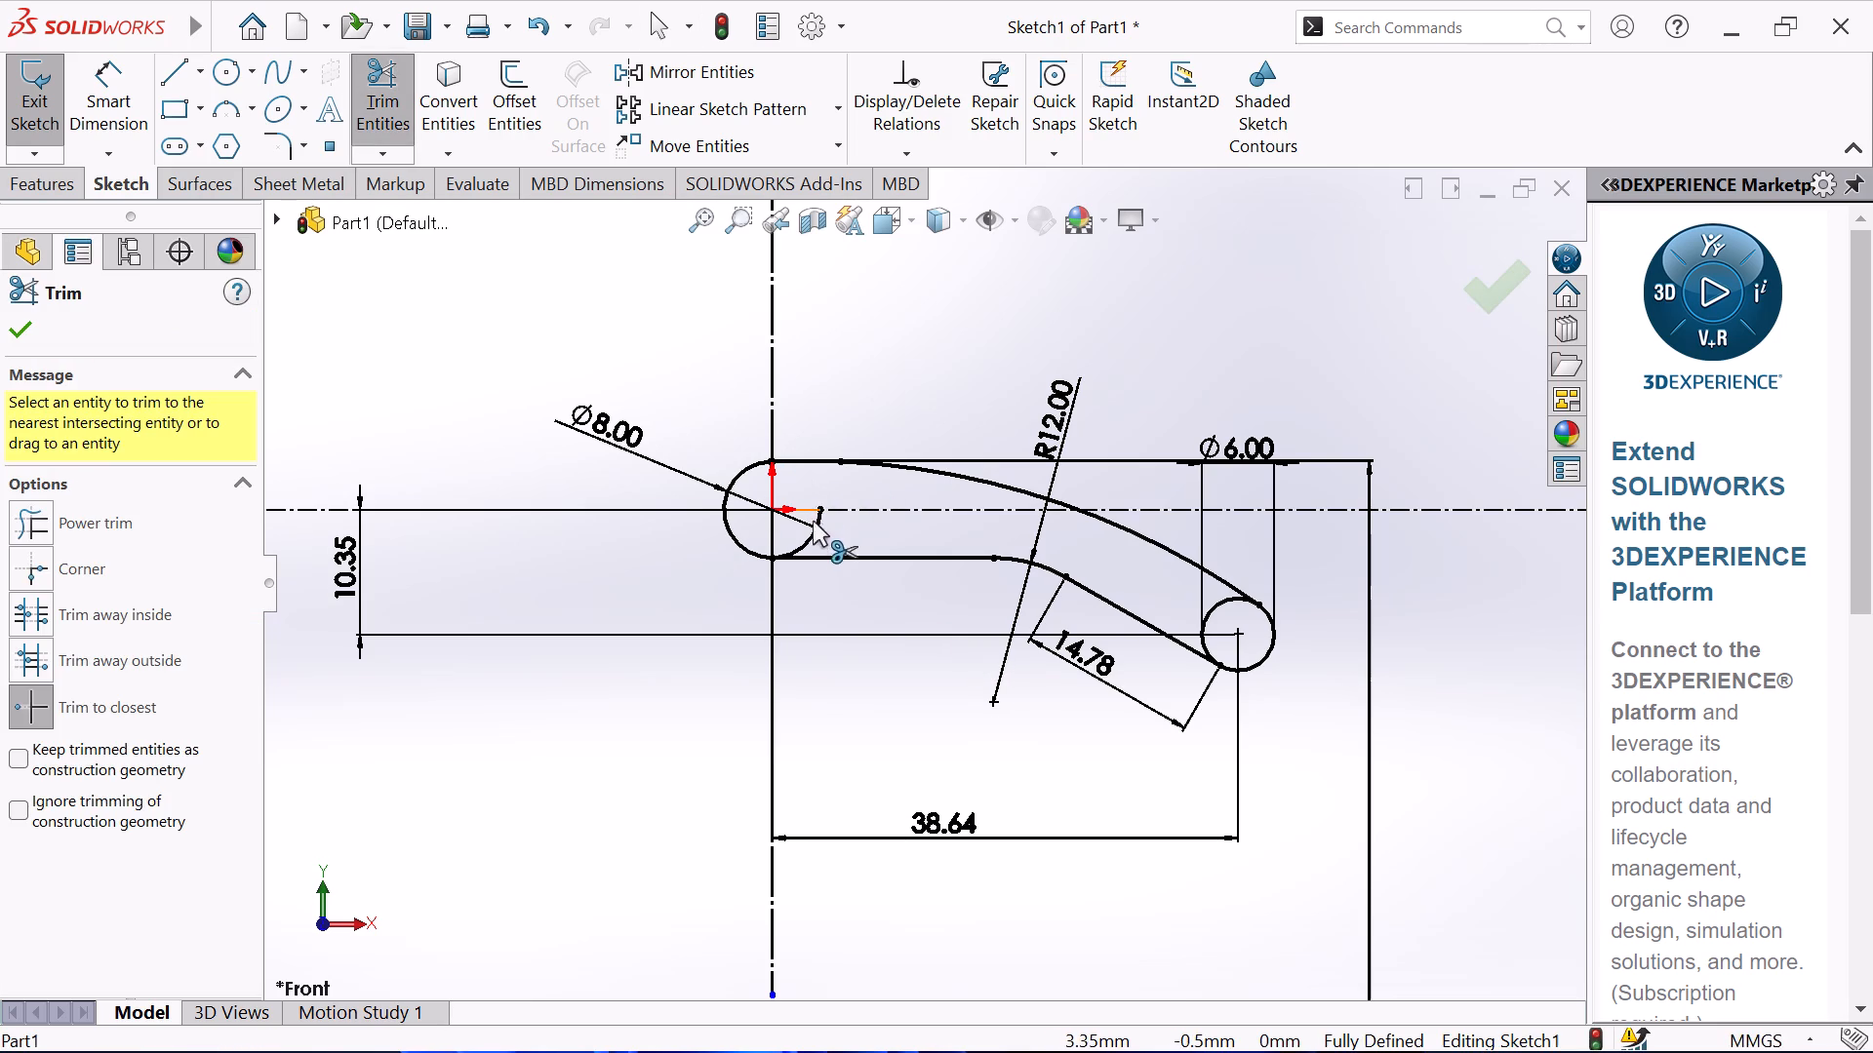
click(815, 527)
Trim the sliver of the 130 mm arc lying above the short upper line near the 8 mm end.
scroll(986, 523, down, 3)
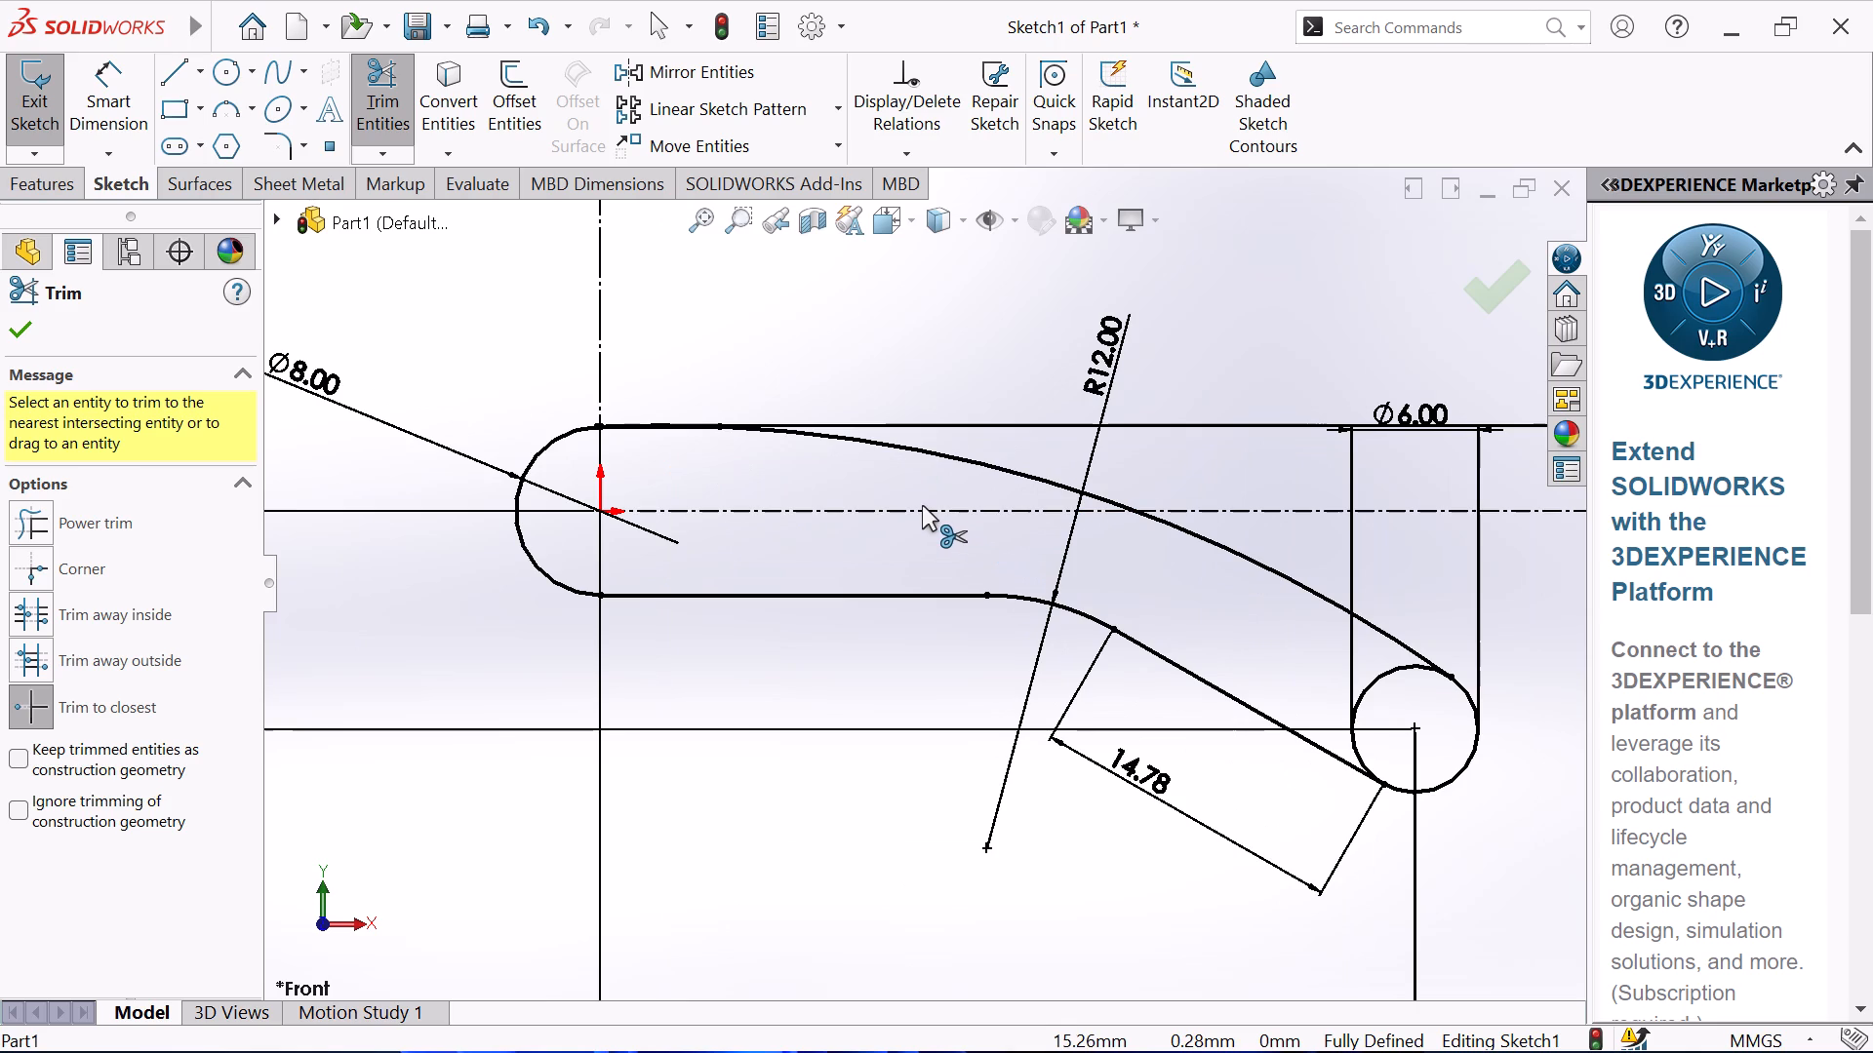
scroll(922, 505, up, 1)
scroll(839, 486, down, 5)
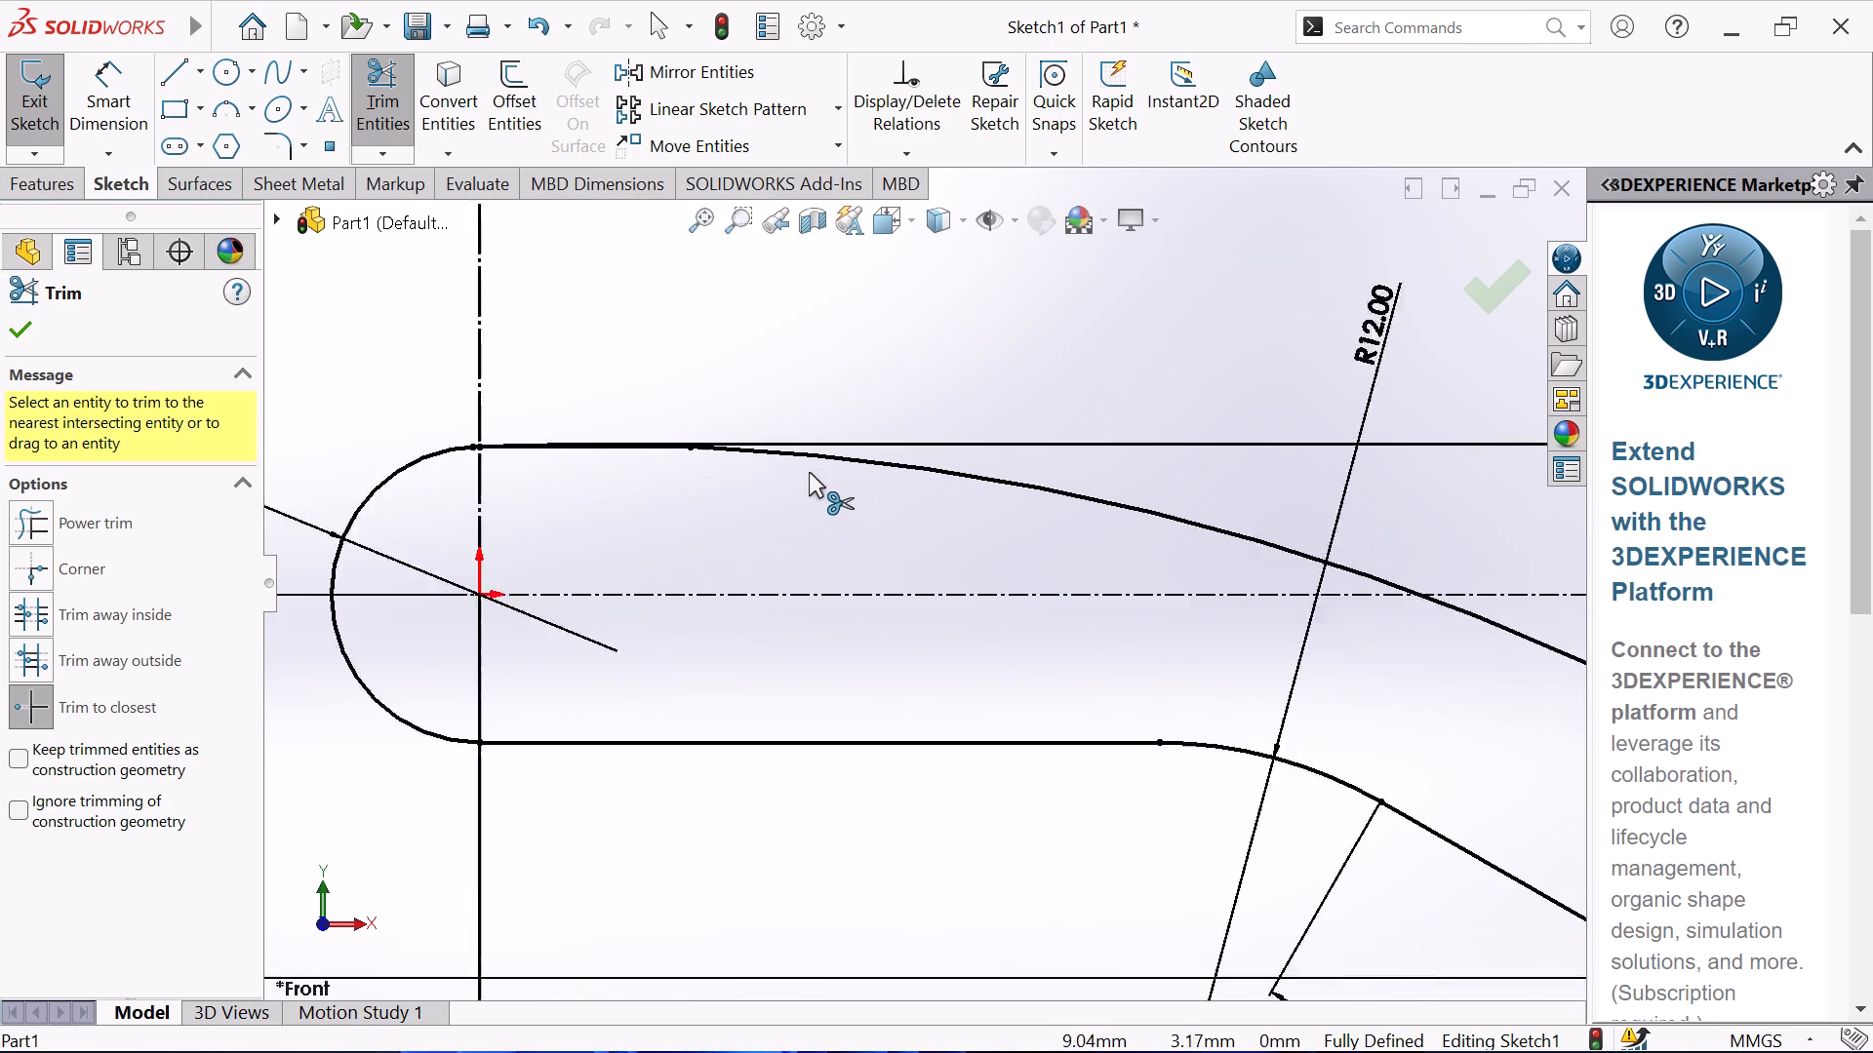
scroll(809, 472, down, 1)
scroll(702, 454, down, 3)
scroll(617, 537, down, 3)
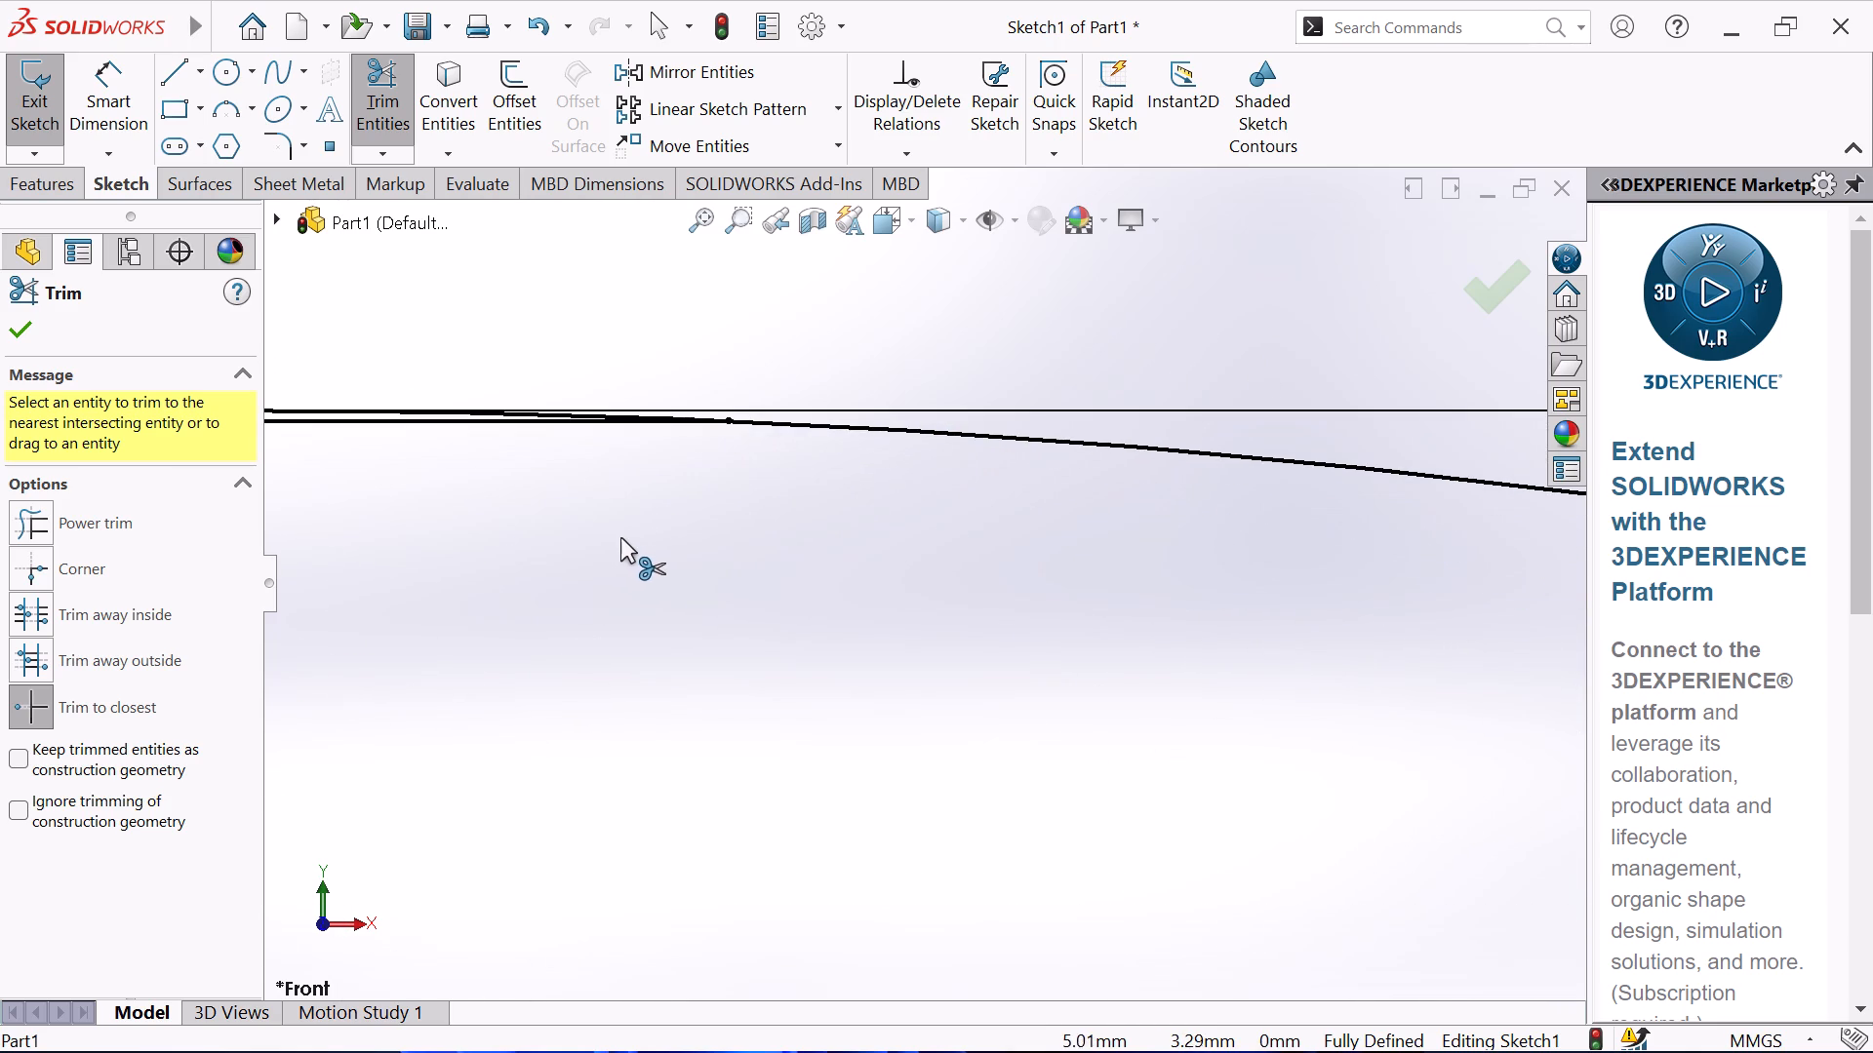
scroll(592, 529, up, 4)
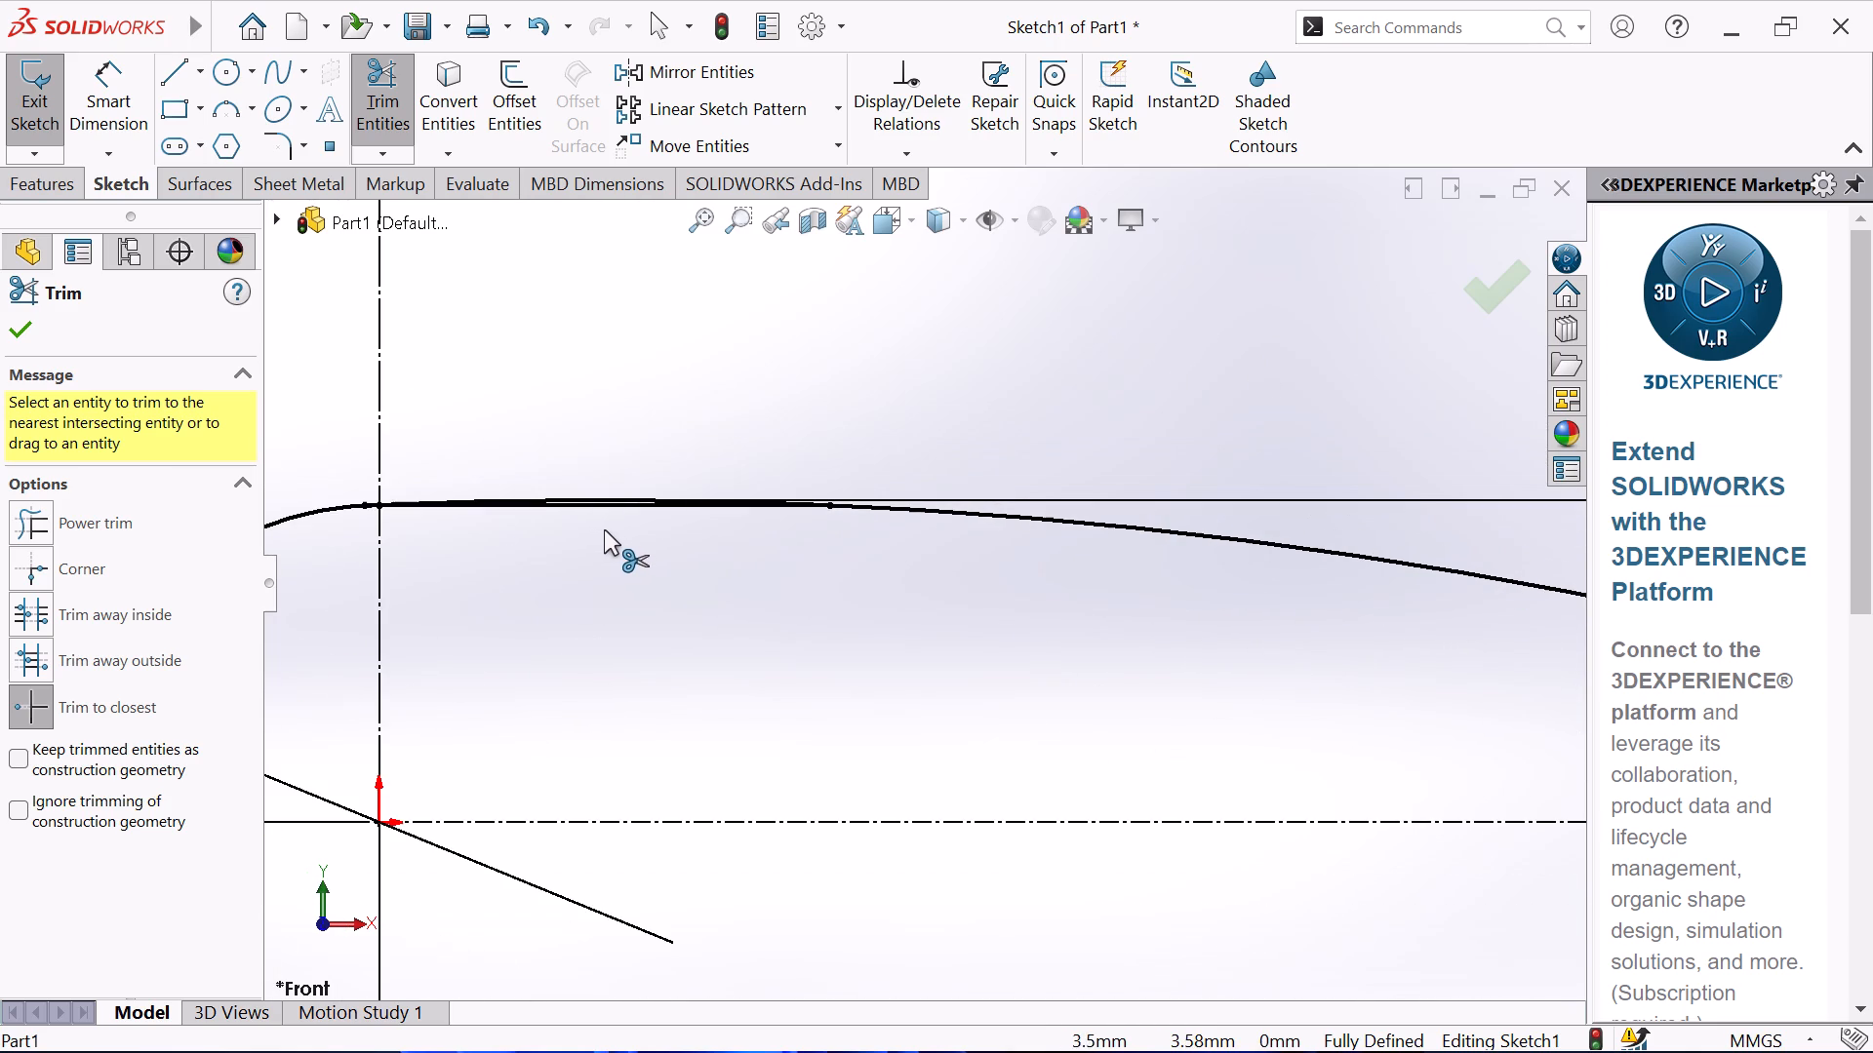
scroll(804, 606, down, 4)
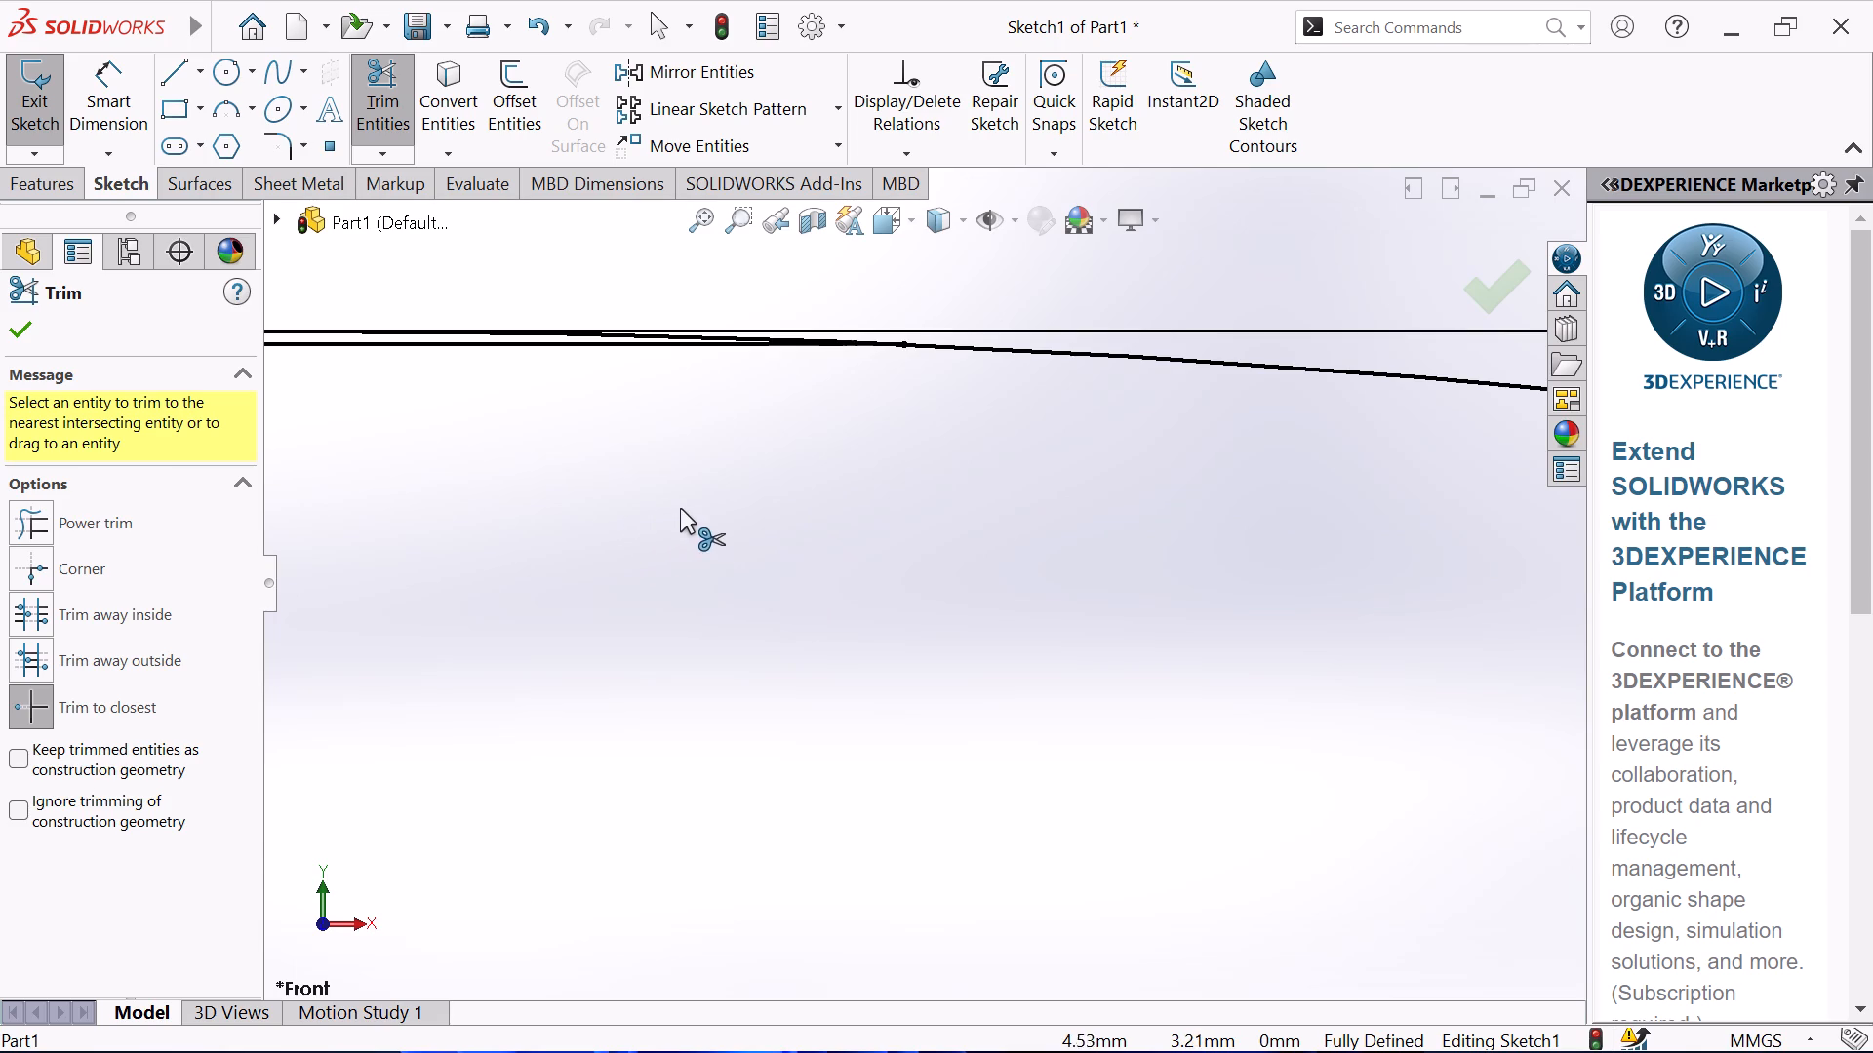
scroll(681, 506, up, 4)
scroll(722, 565, down, 4)
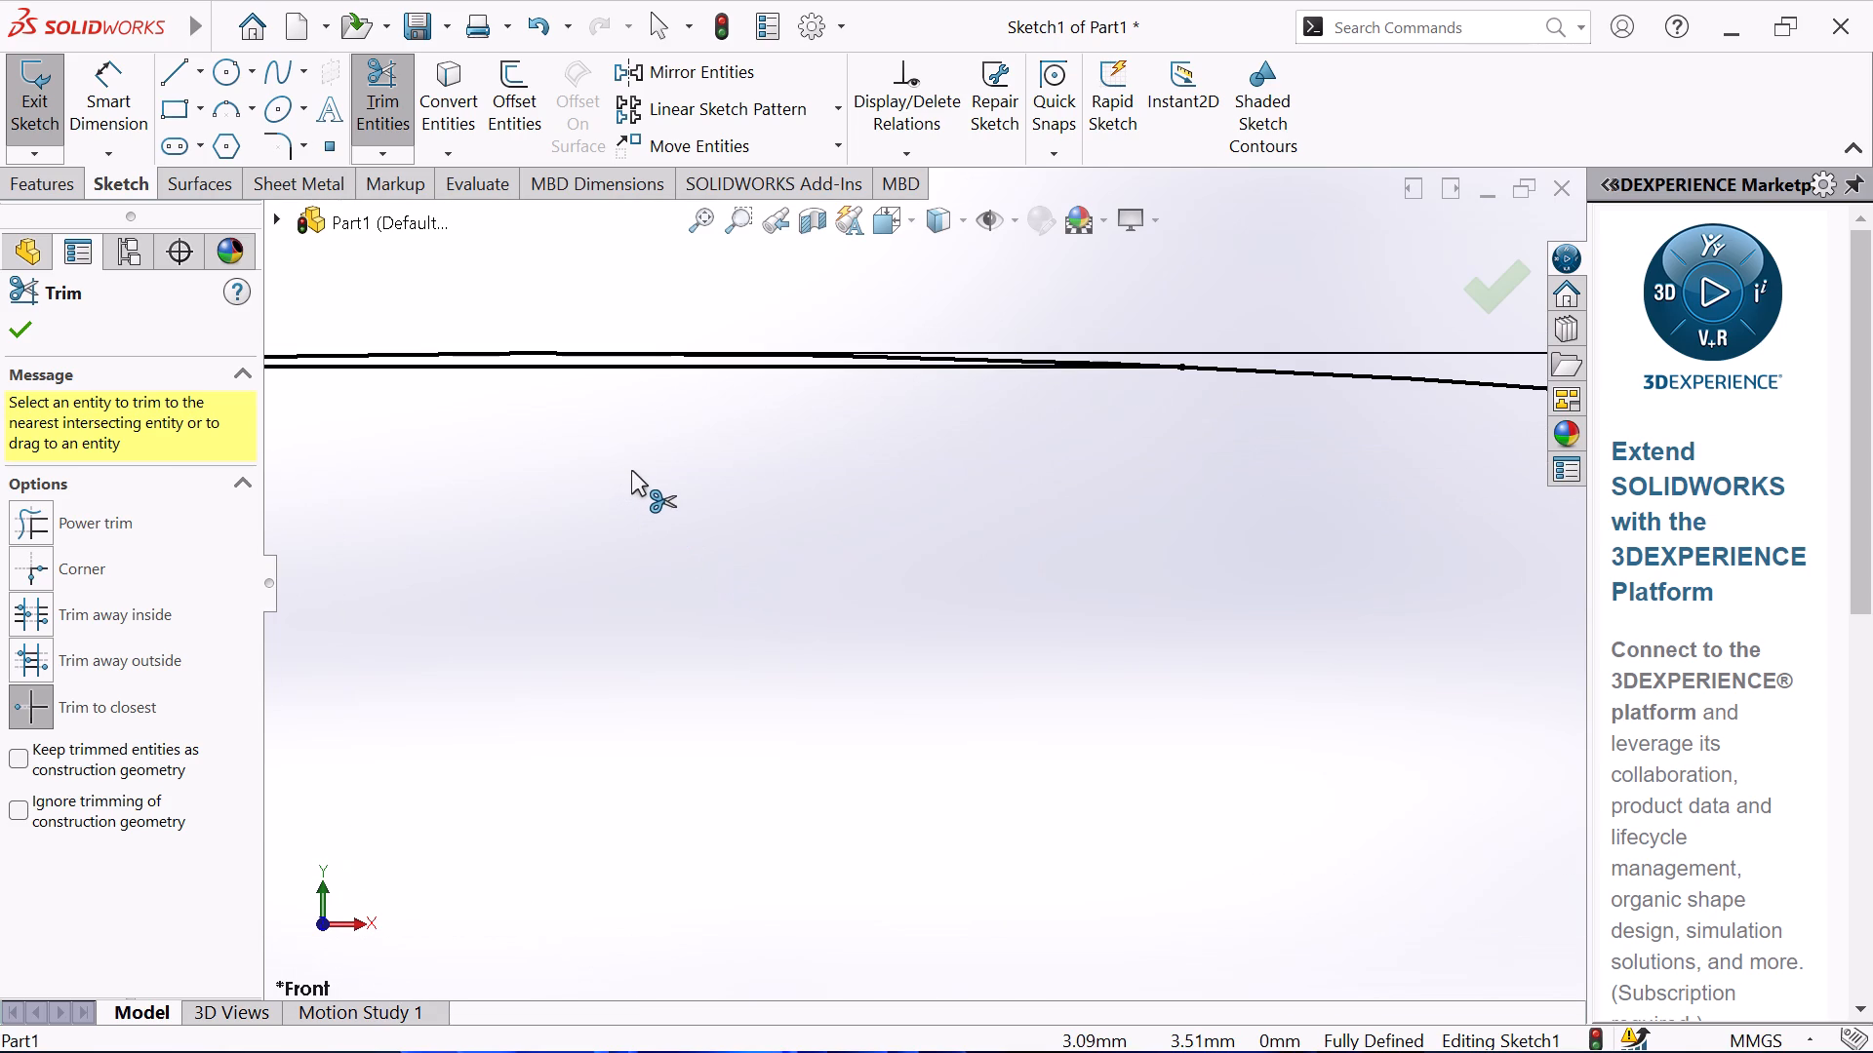
right_click(631, 470)
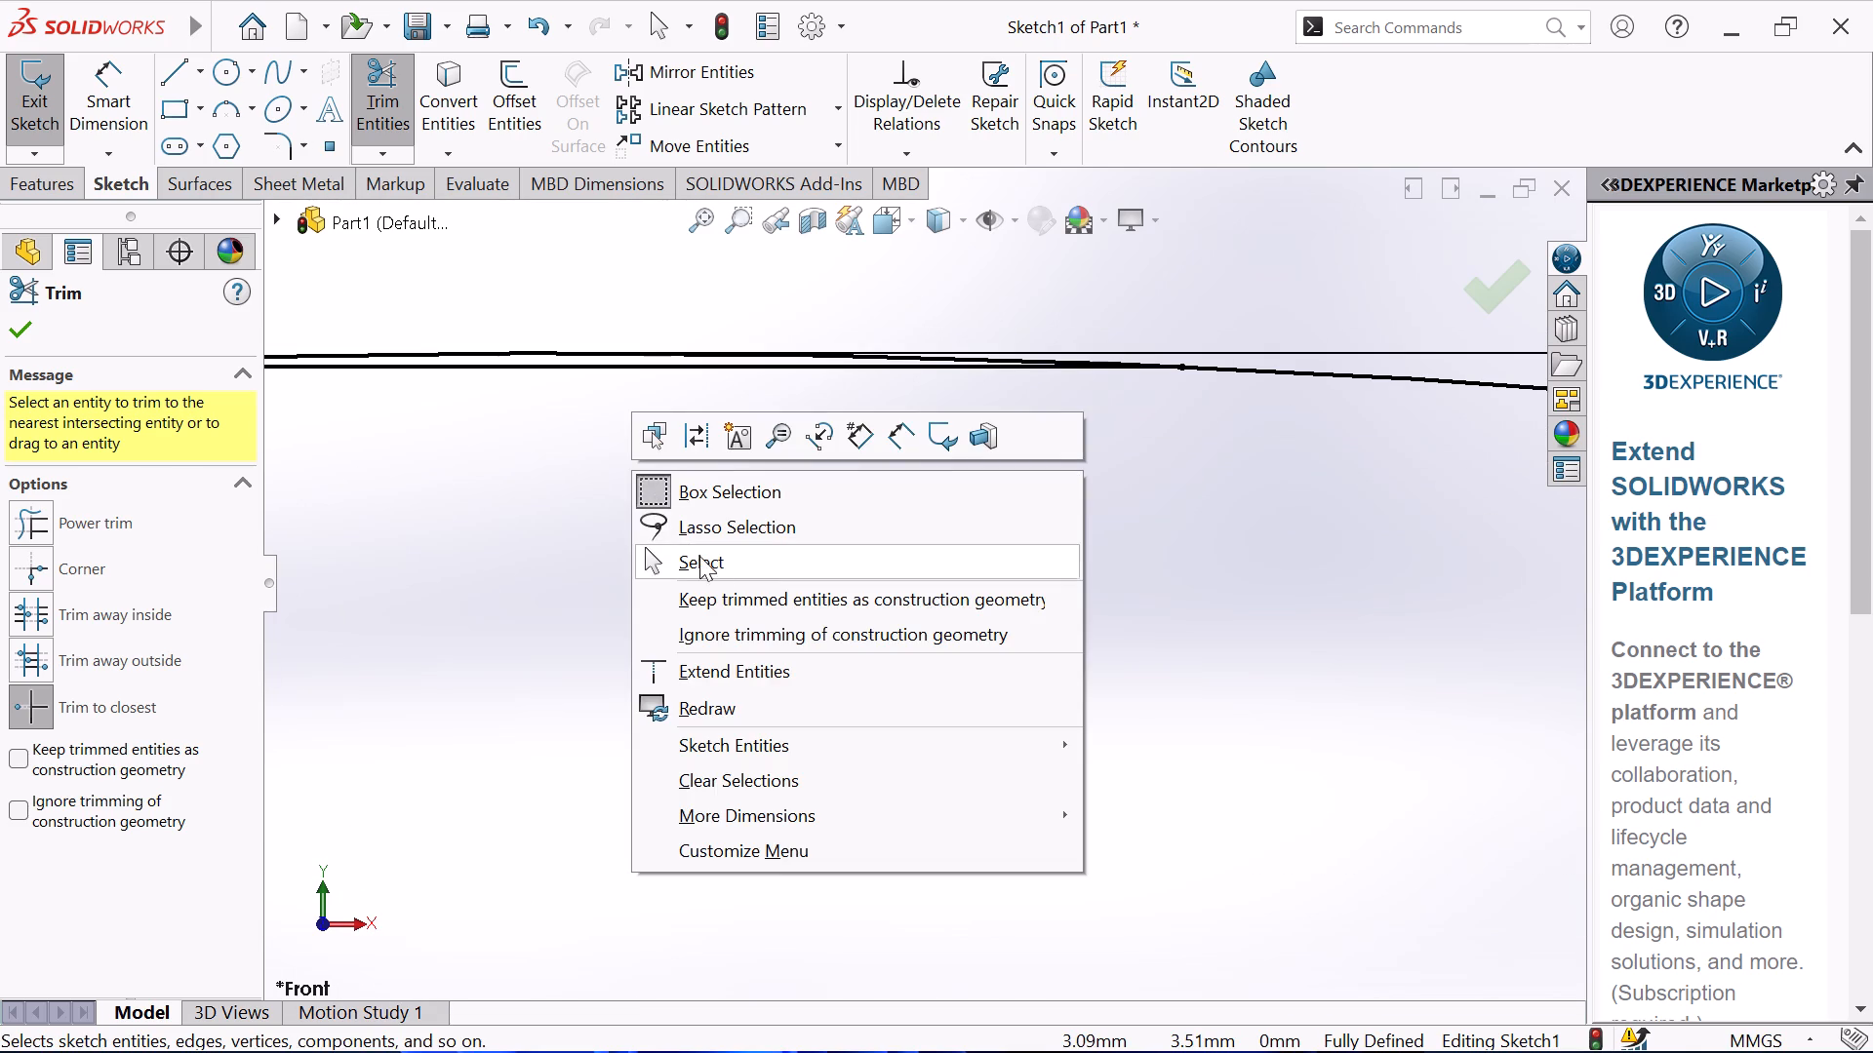
click(706, 553)
click(360, 96)
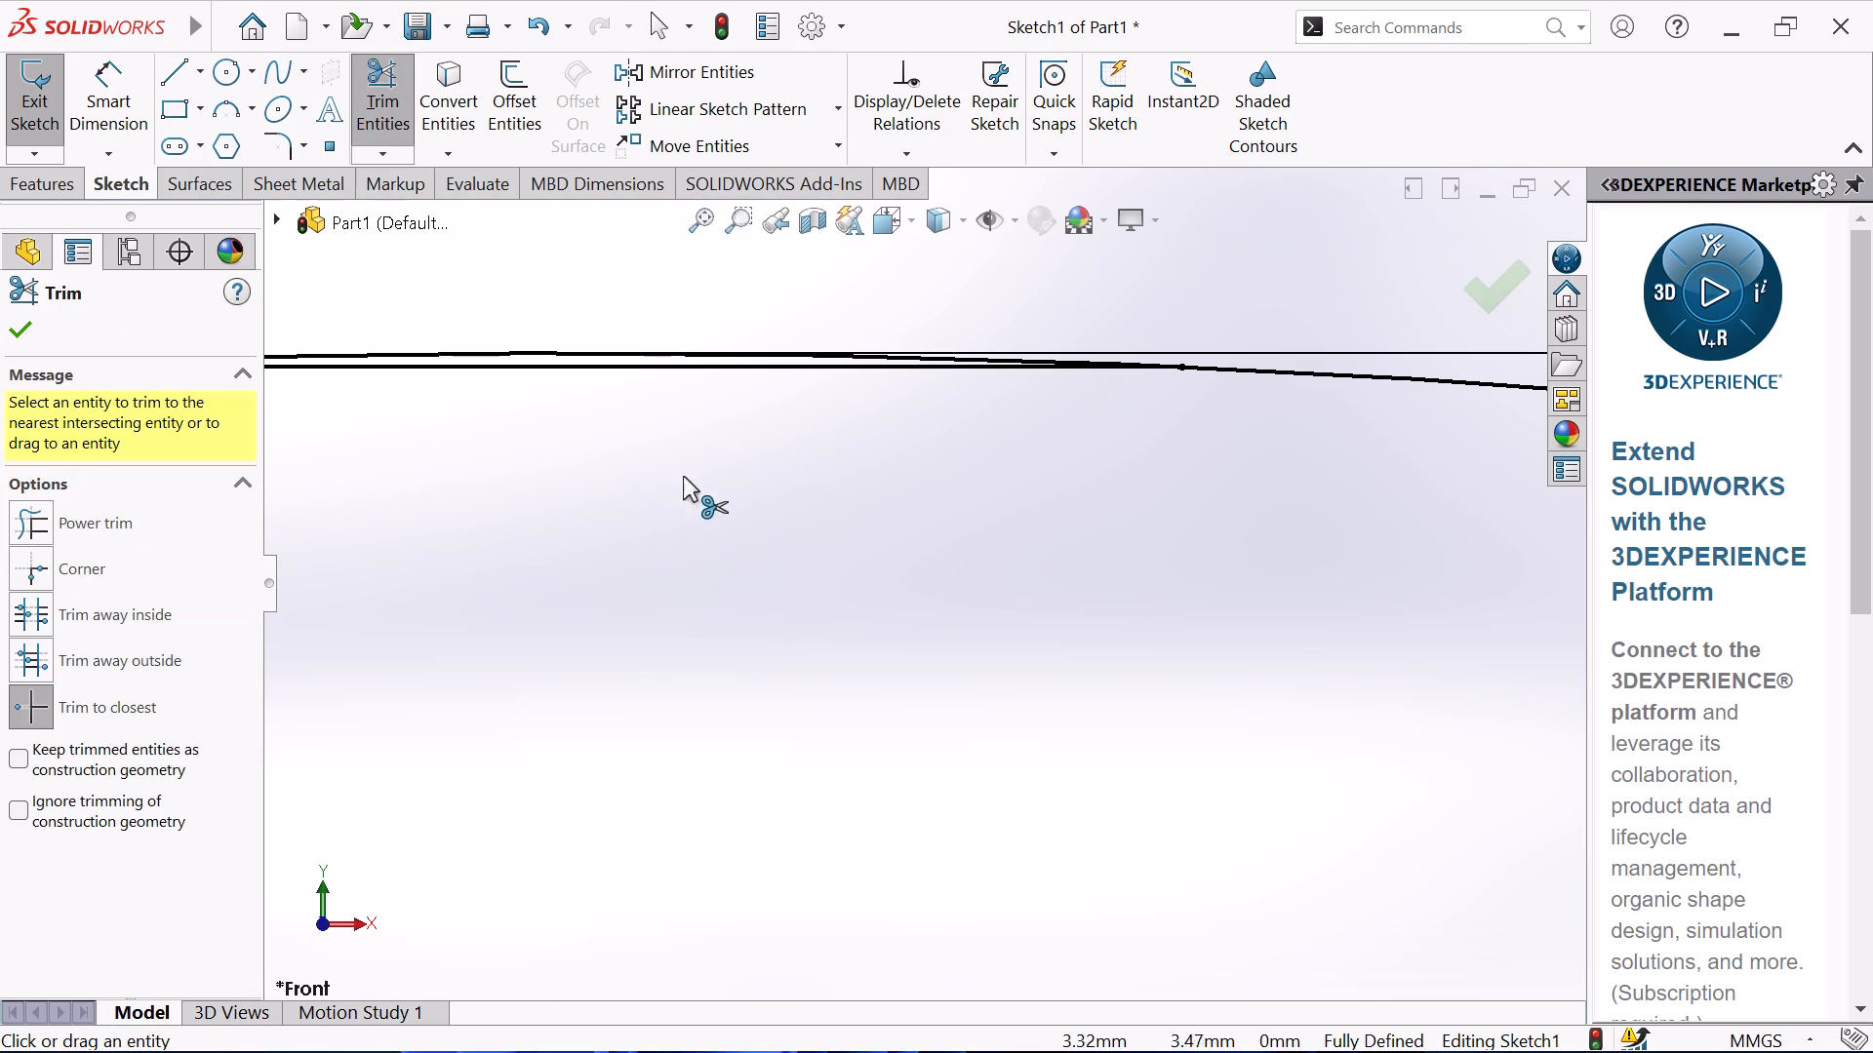
click(981, 360)
scroll(901, 500, up, 4)
scroll(850, 563, up, 2)
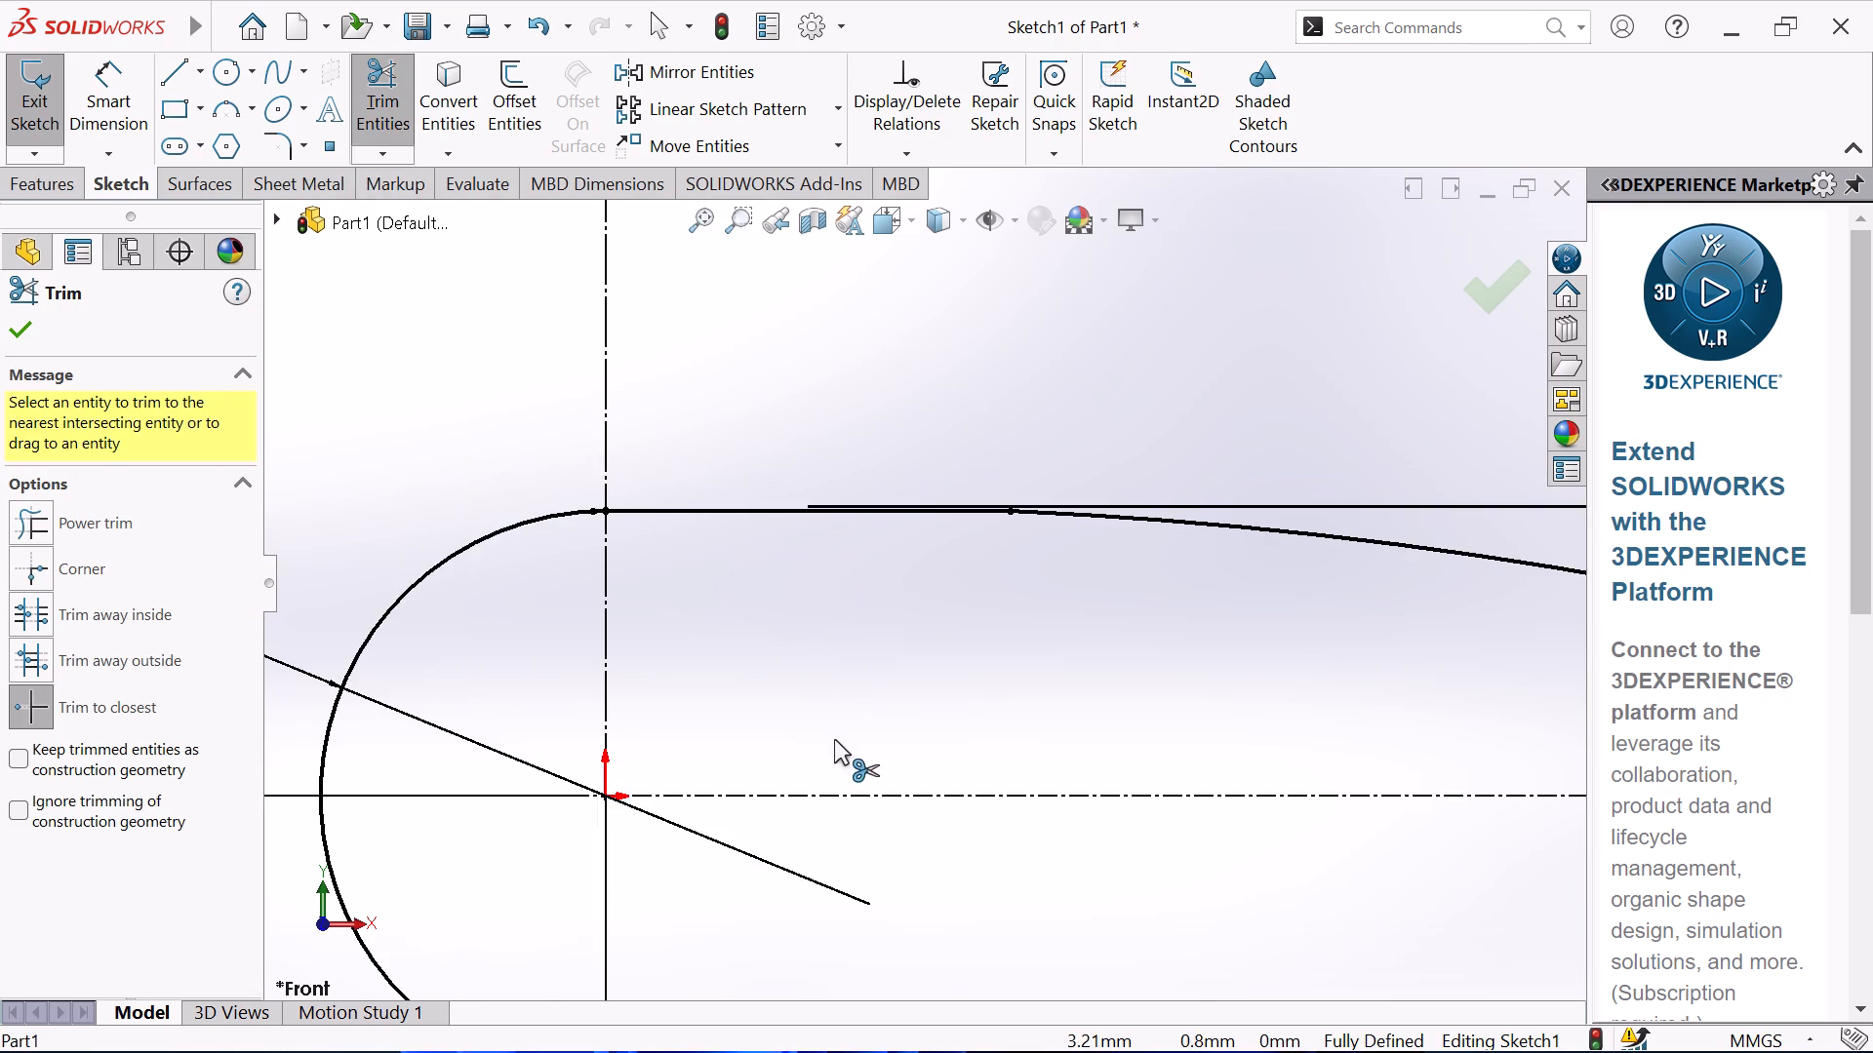
scroll(834, 739, up, 2)
scroll(873, 830, up, 2)
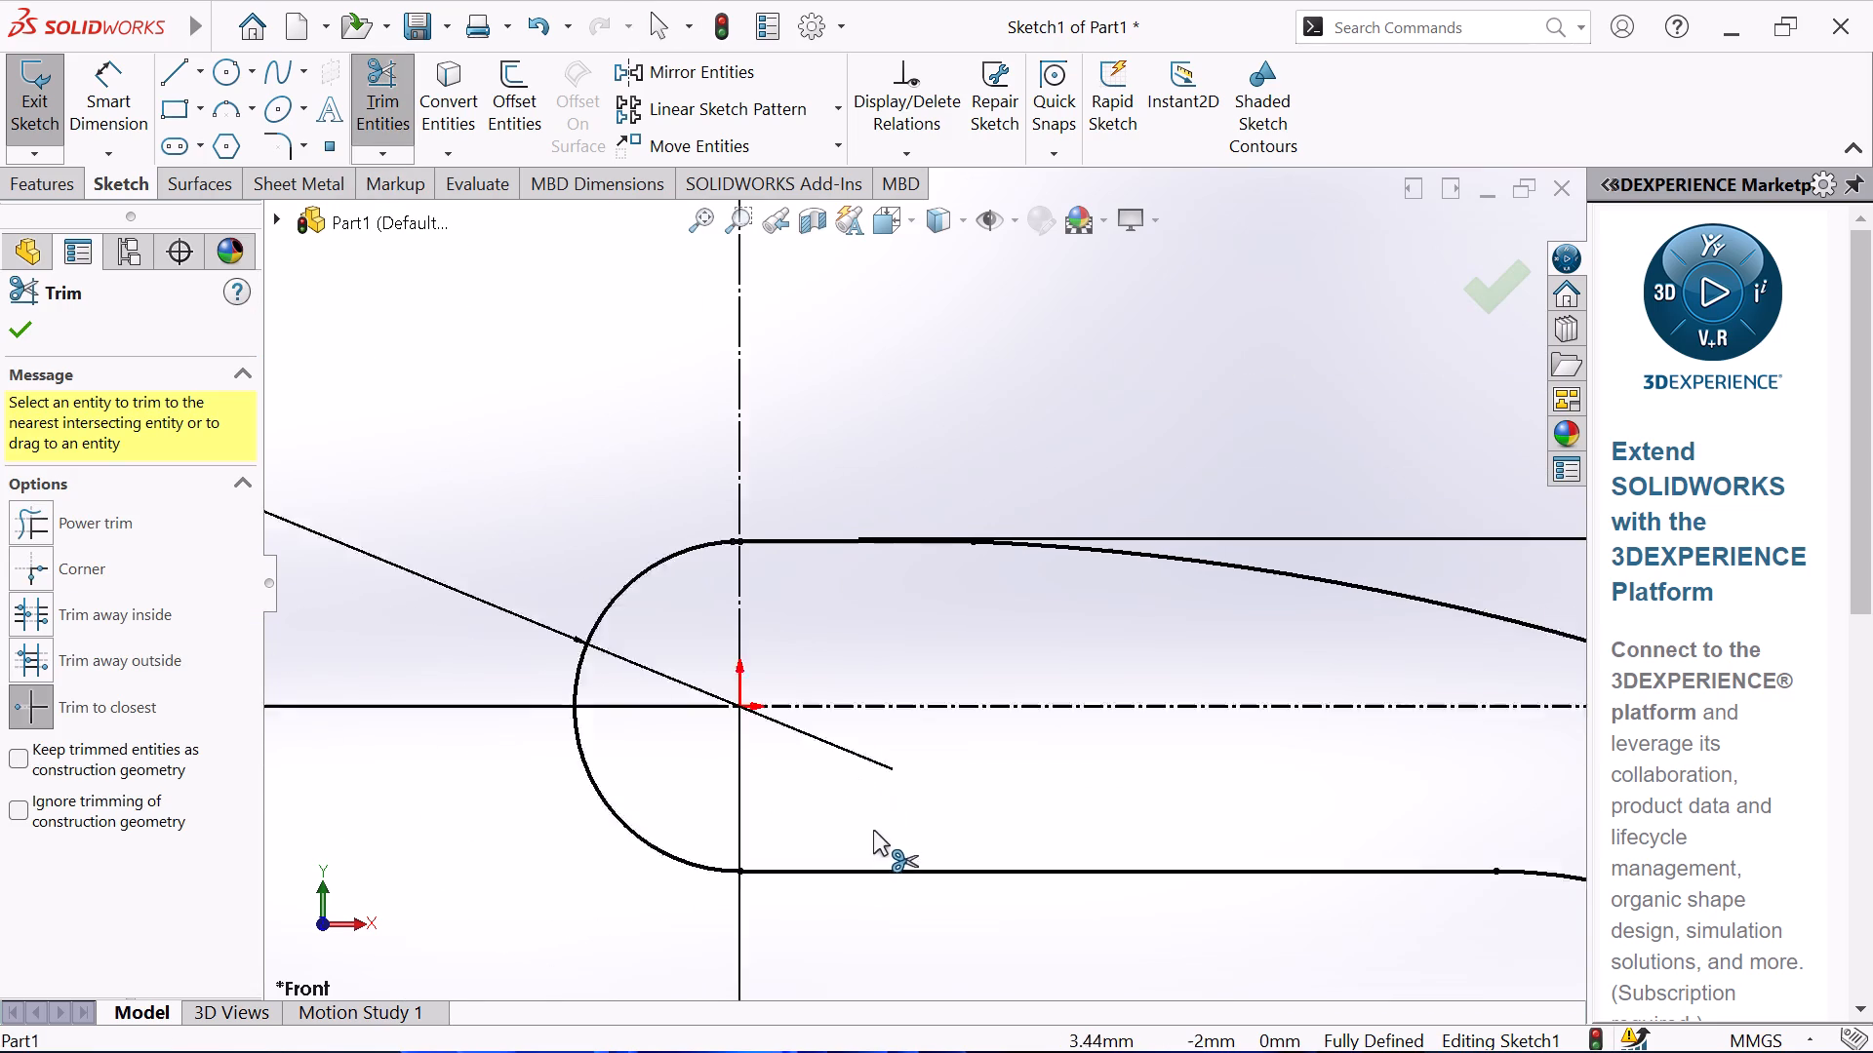
right_click(1072, 328)
click(1222, 424)
Sketch a circle of about 4.3 mm diameter centered on the origin inside the 8 mm rounded end.
scroll(1249, 605, up, 5)
scroll(1171, 747, down, 3)
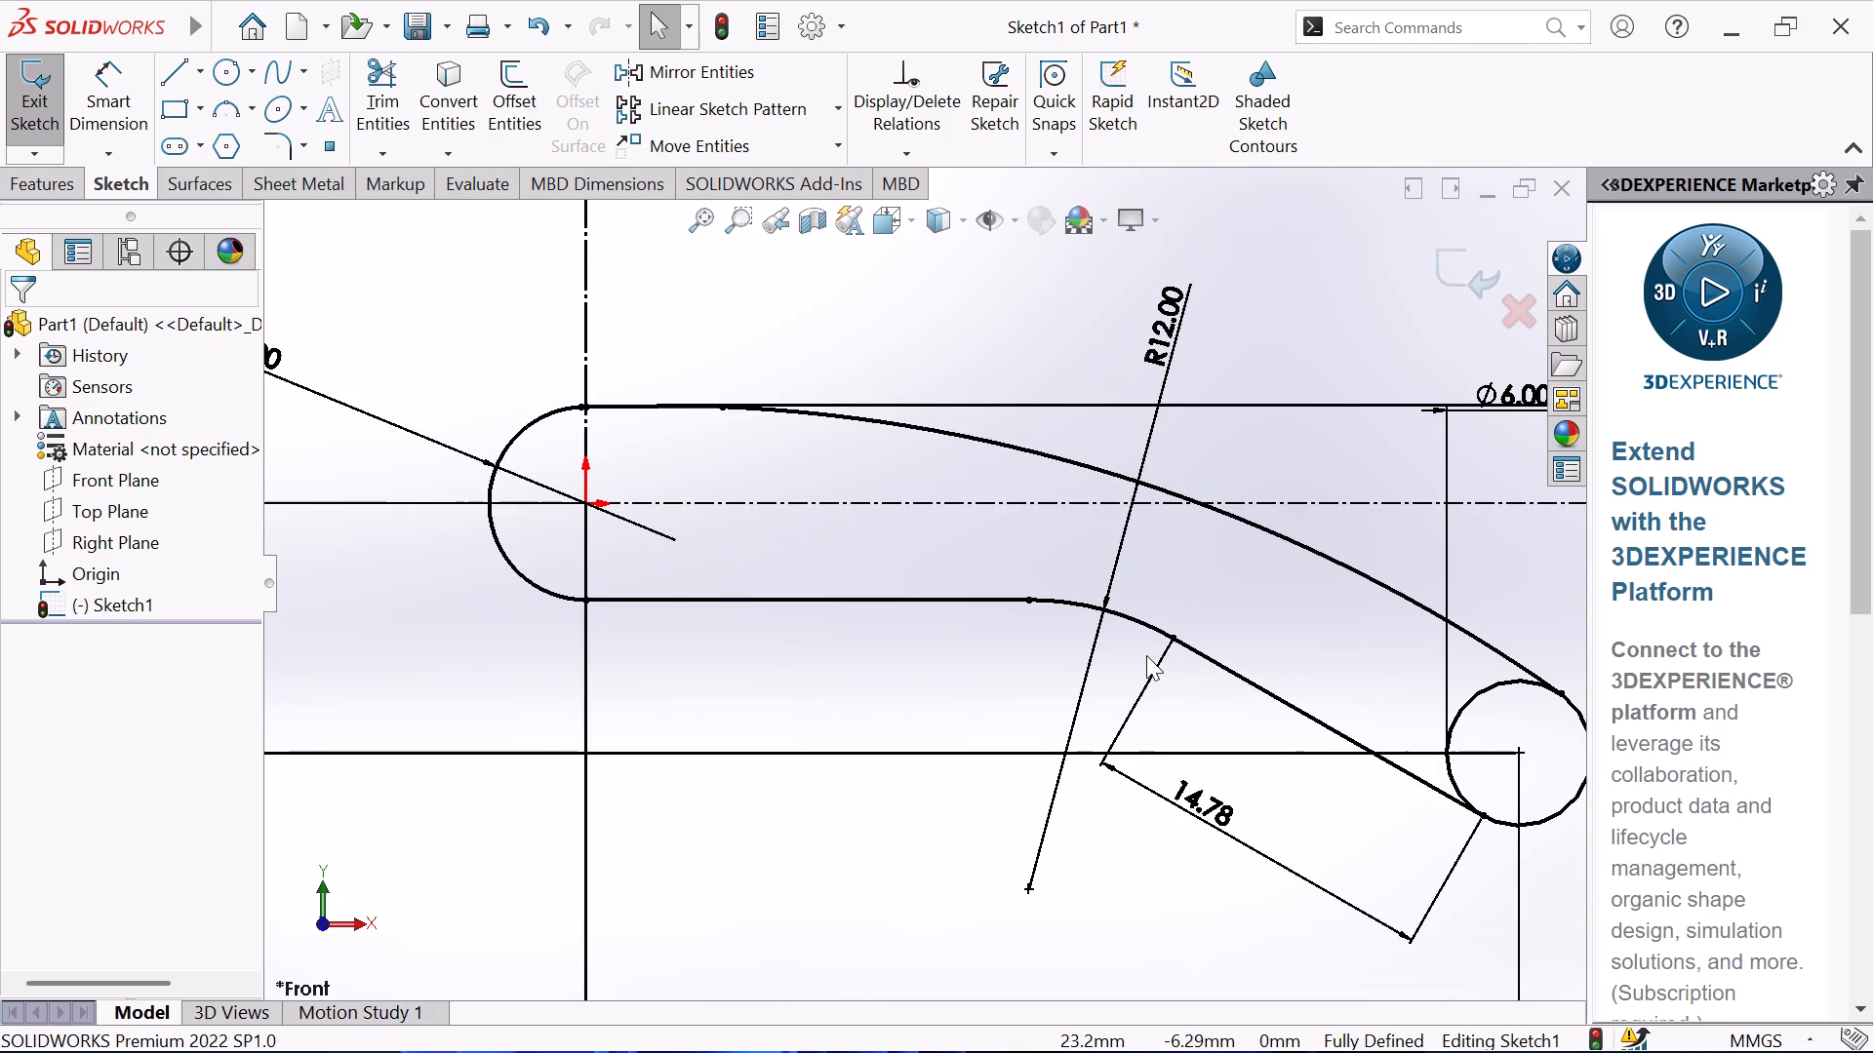
scroll(1146, 653, up, 3)
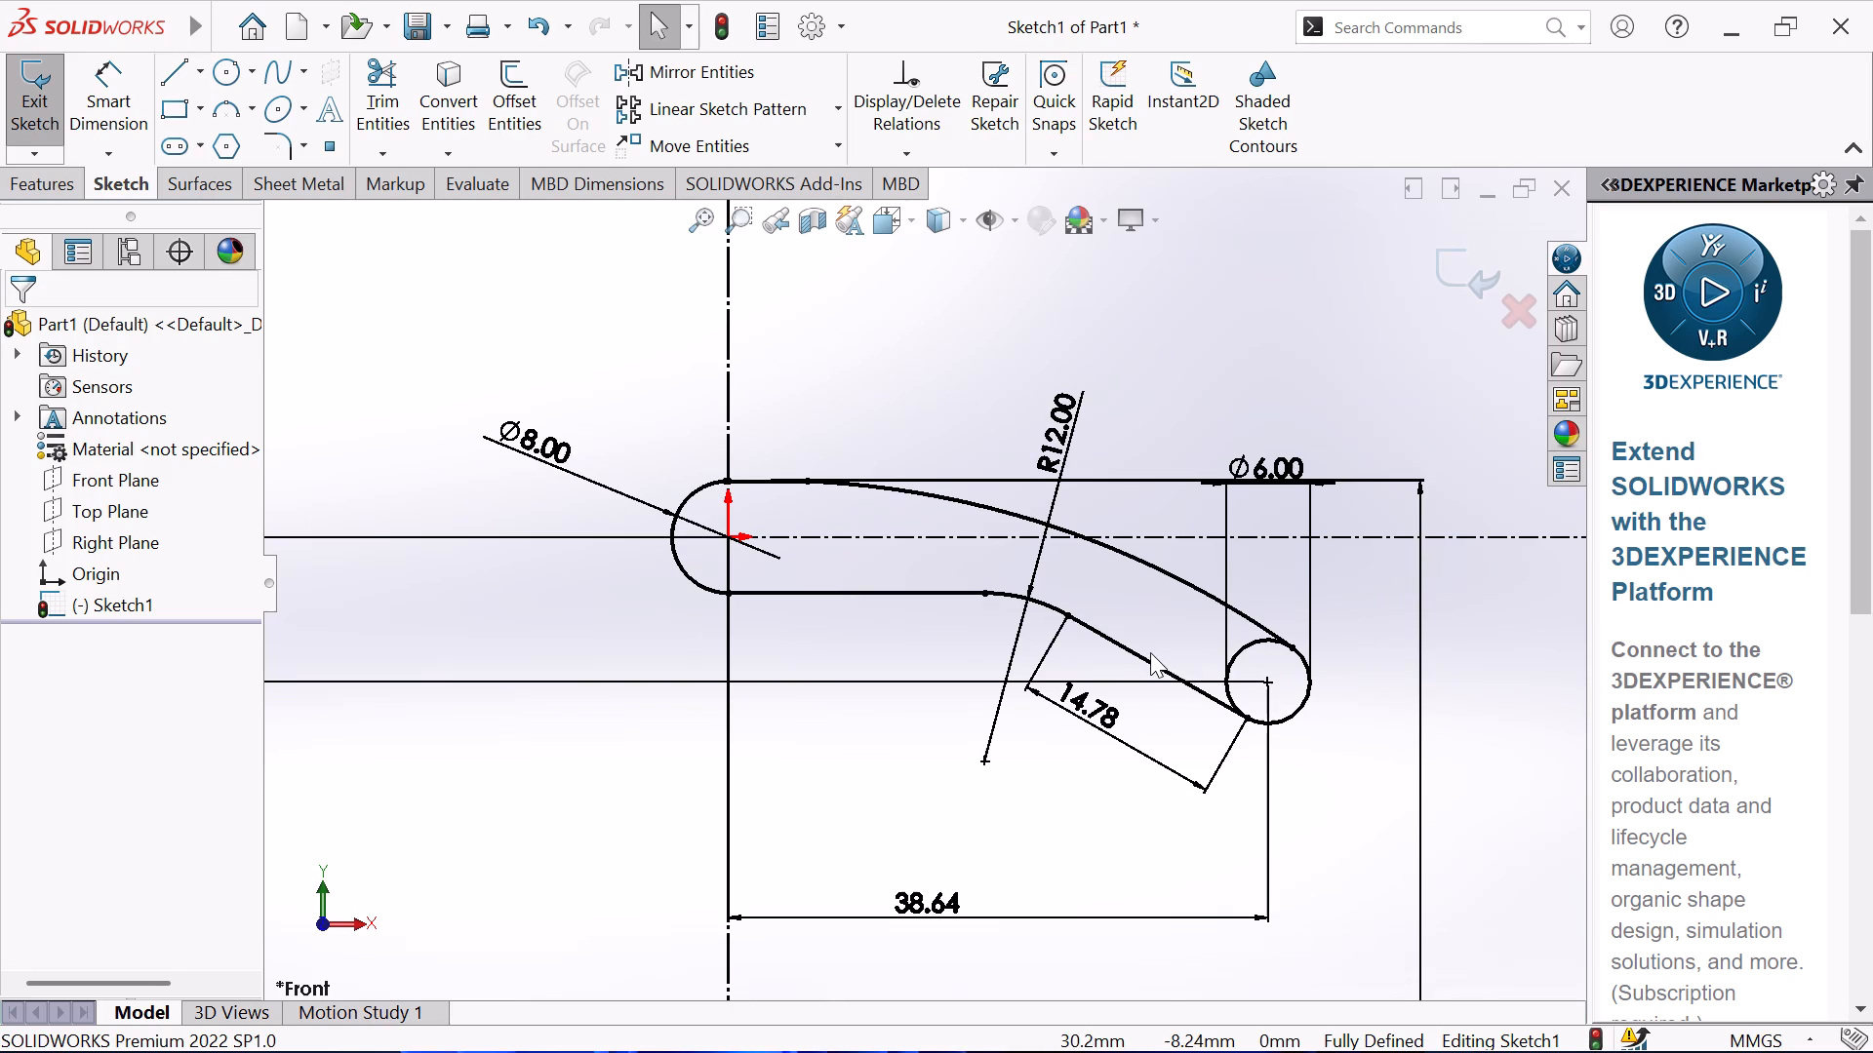
click(219, 74)
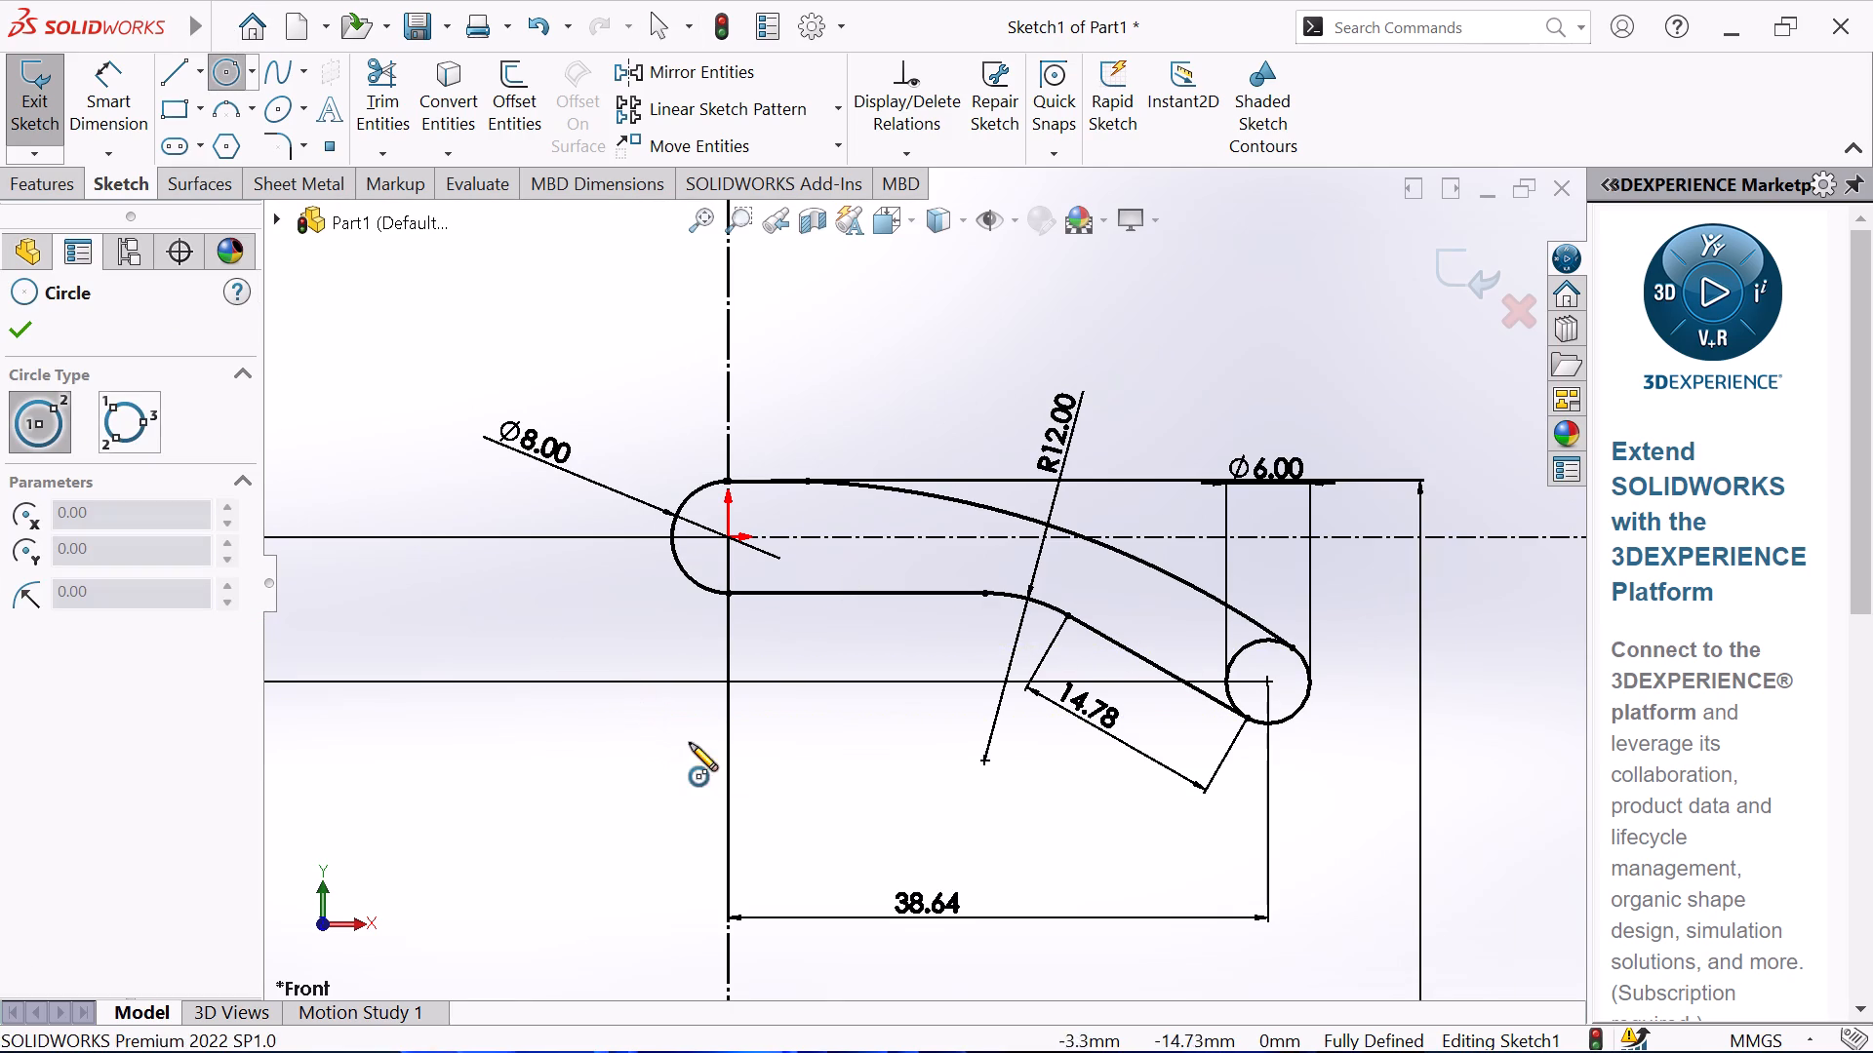
scroll(757, 643, down, 2)
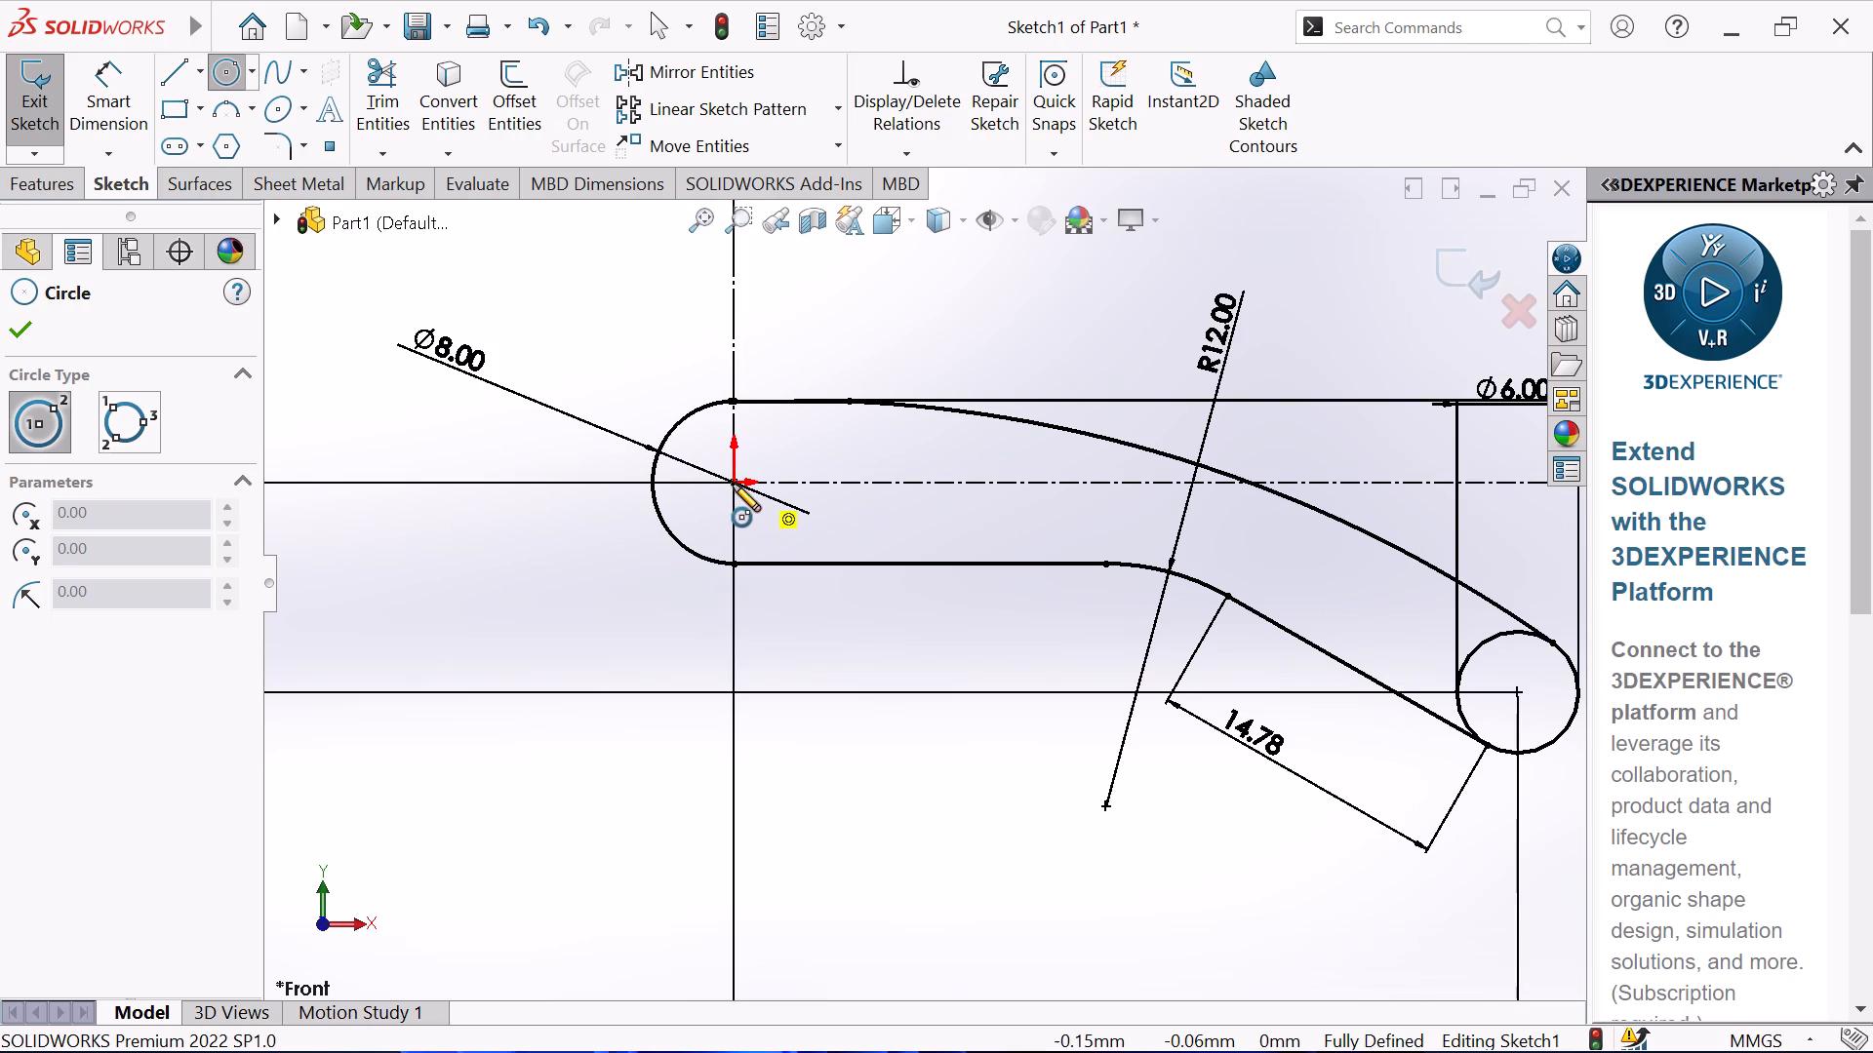
click(733, 484)
click(763, 449)
right_click(551, 365)
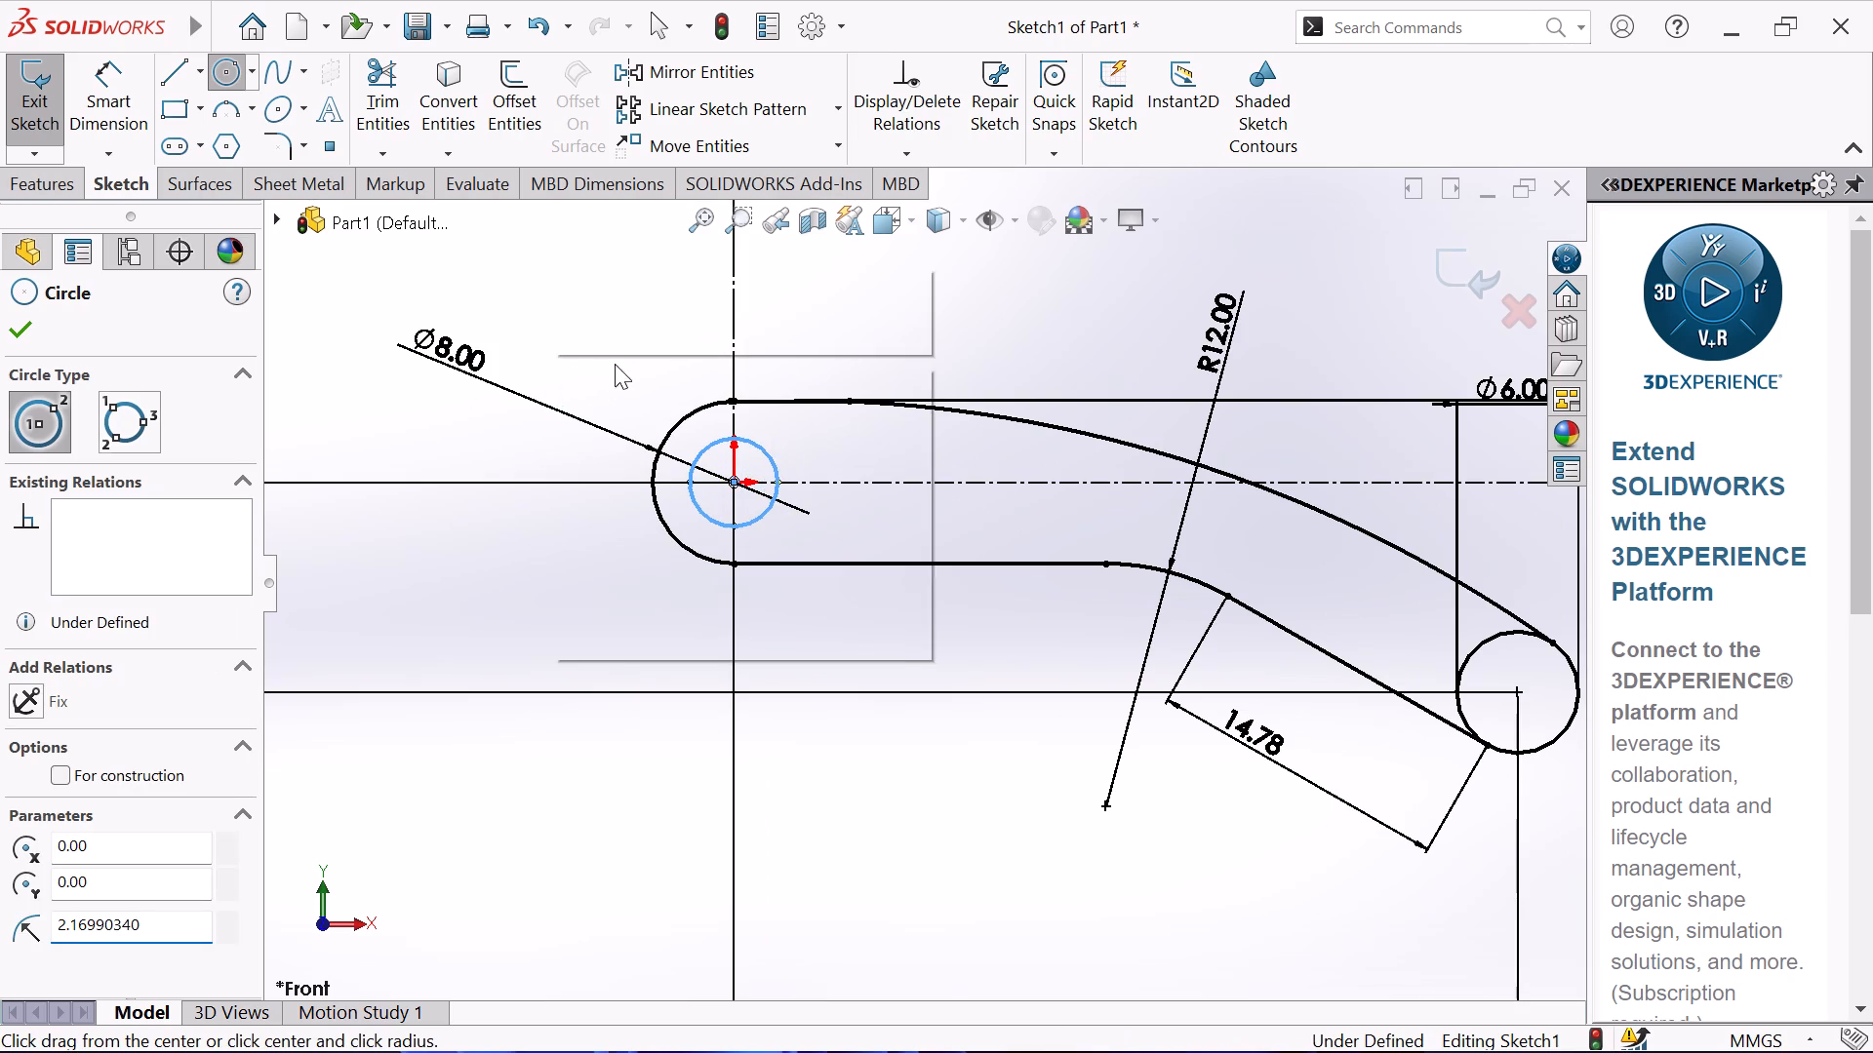
click(639, 385)
Dimension the inner circle at the origin with a diameter of 4 mm.
click(117, 74)
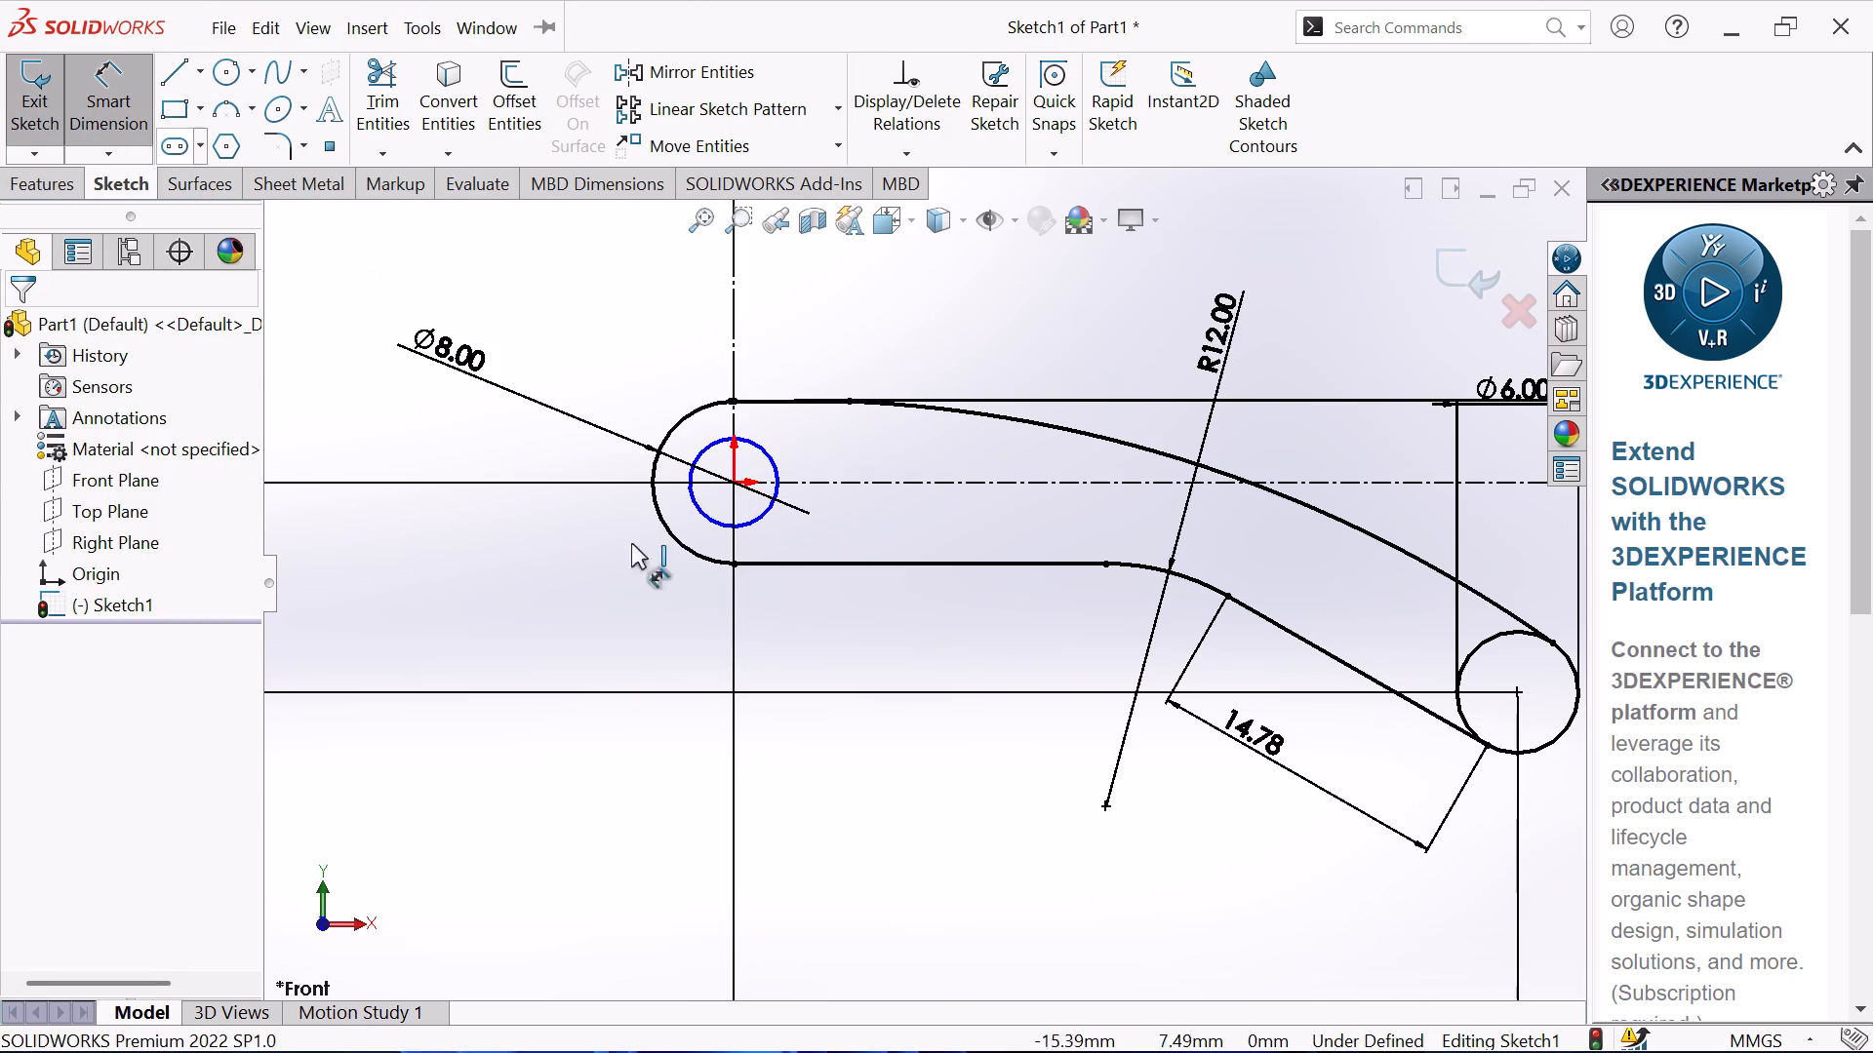
click(701, 514)
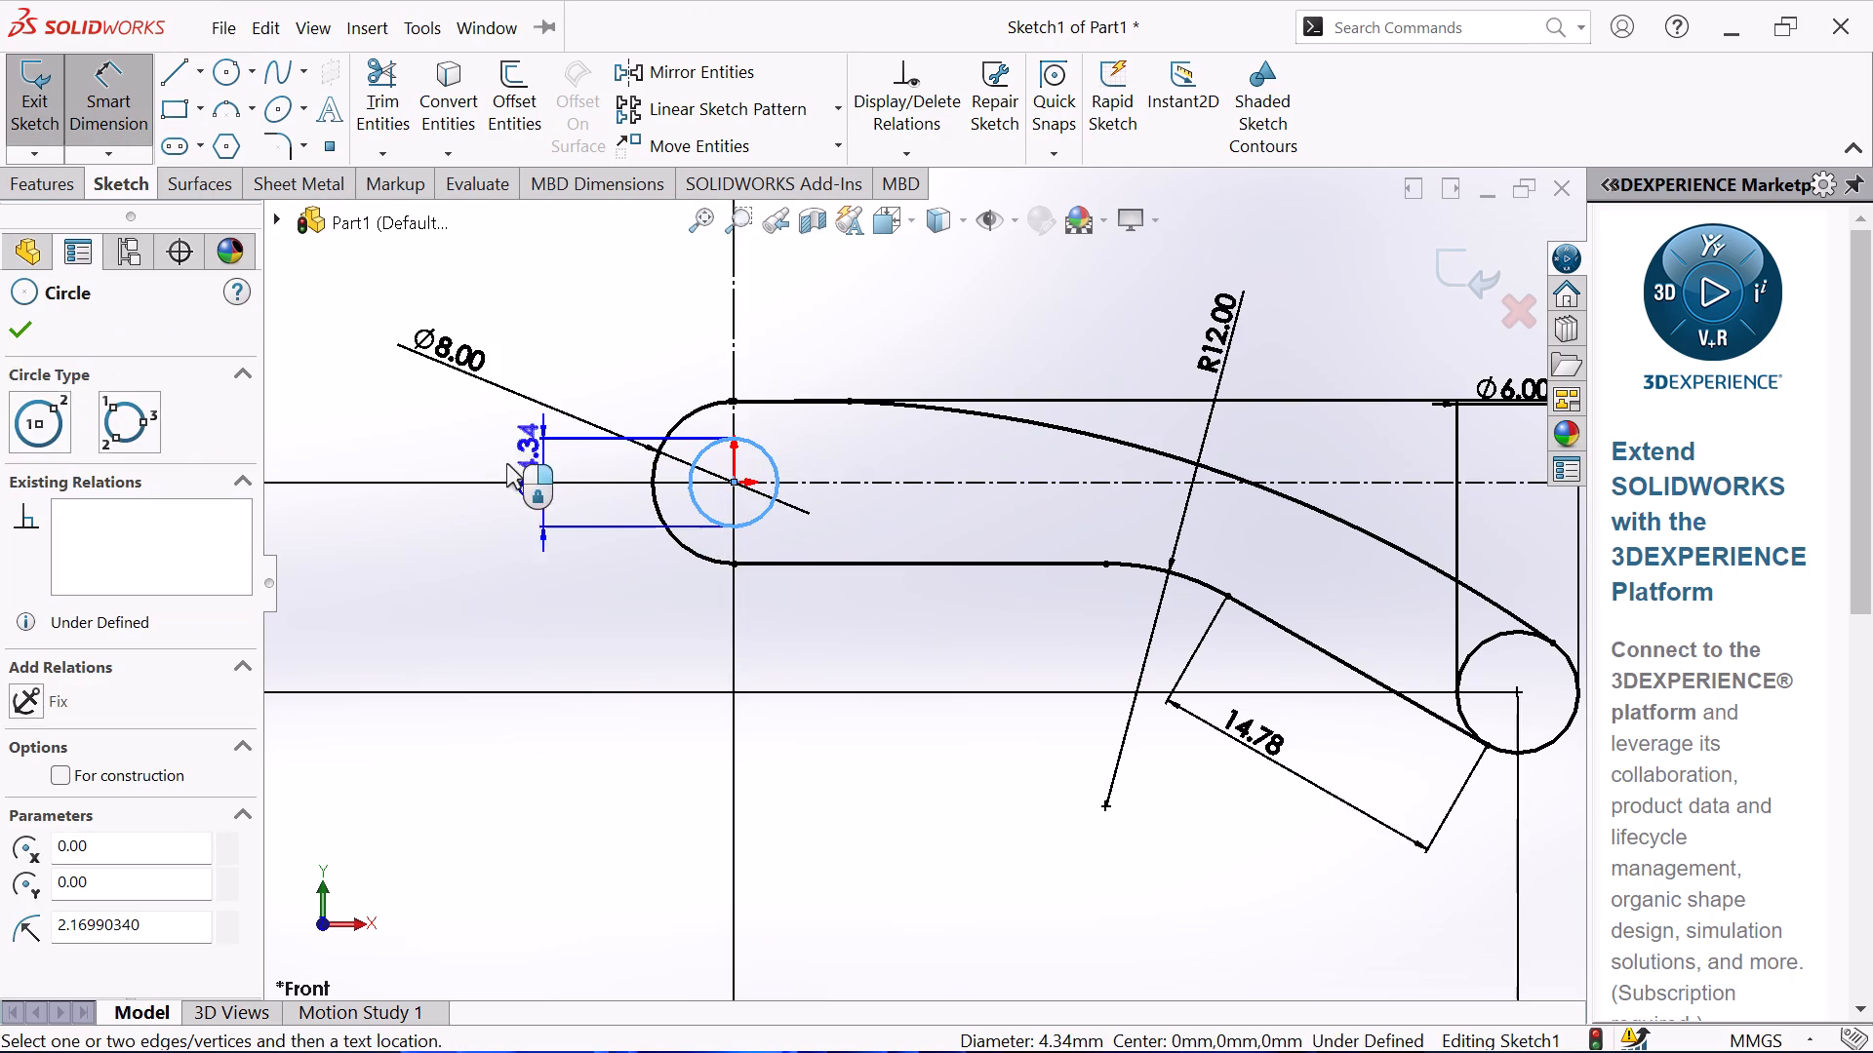
click(481, 525)
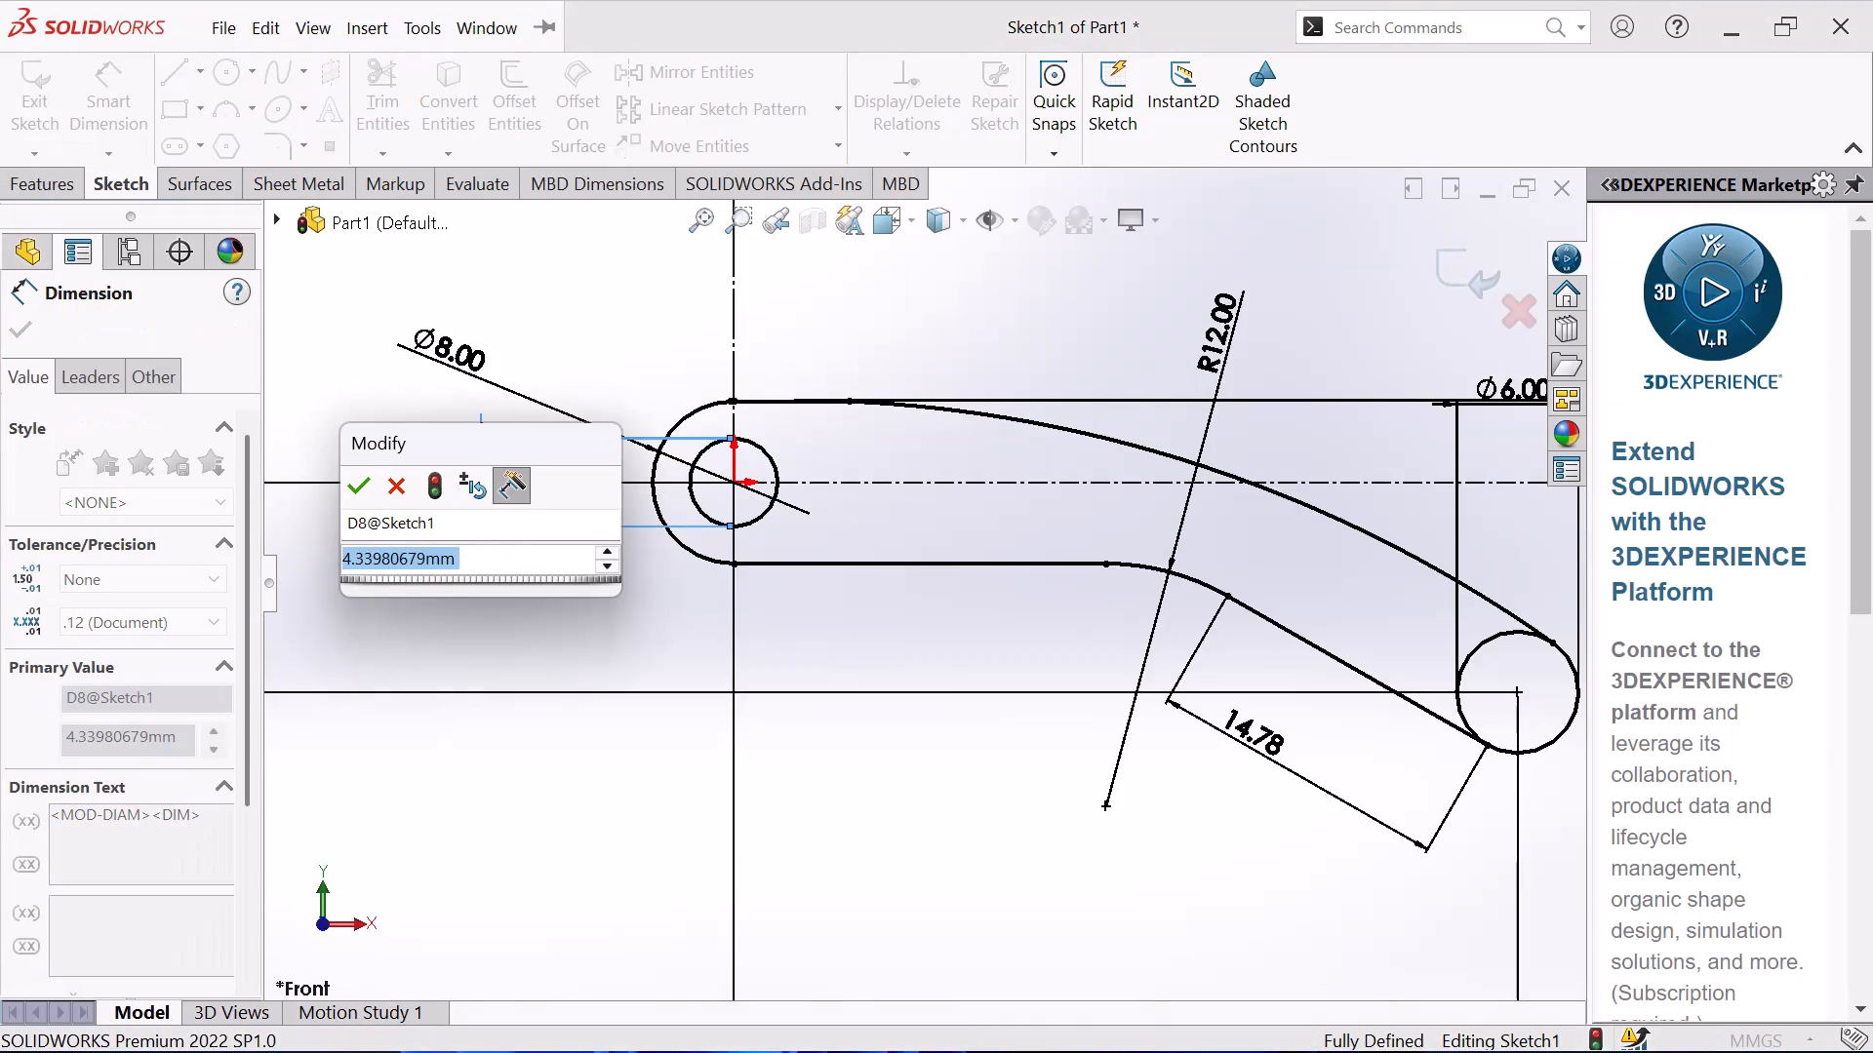
key(4)
key(Return)
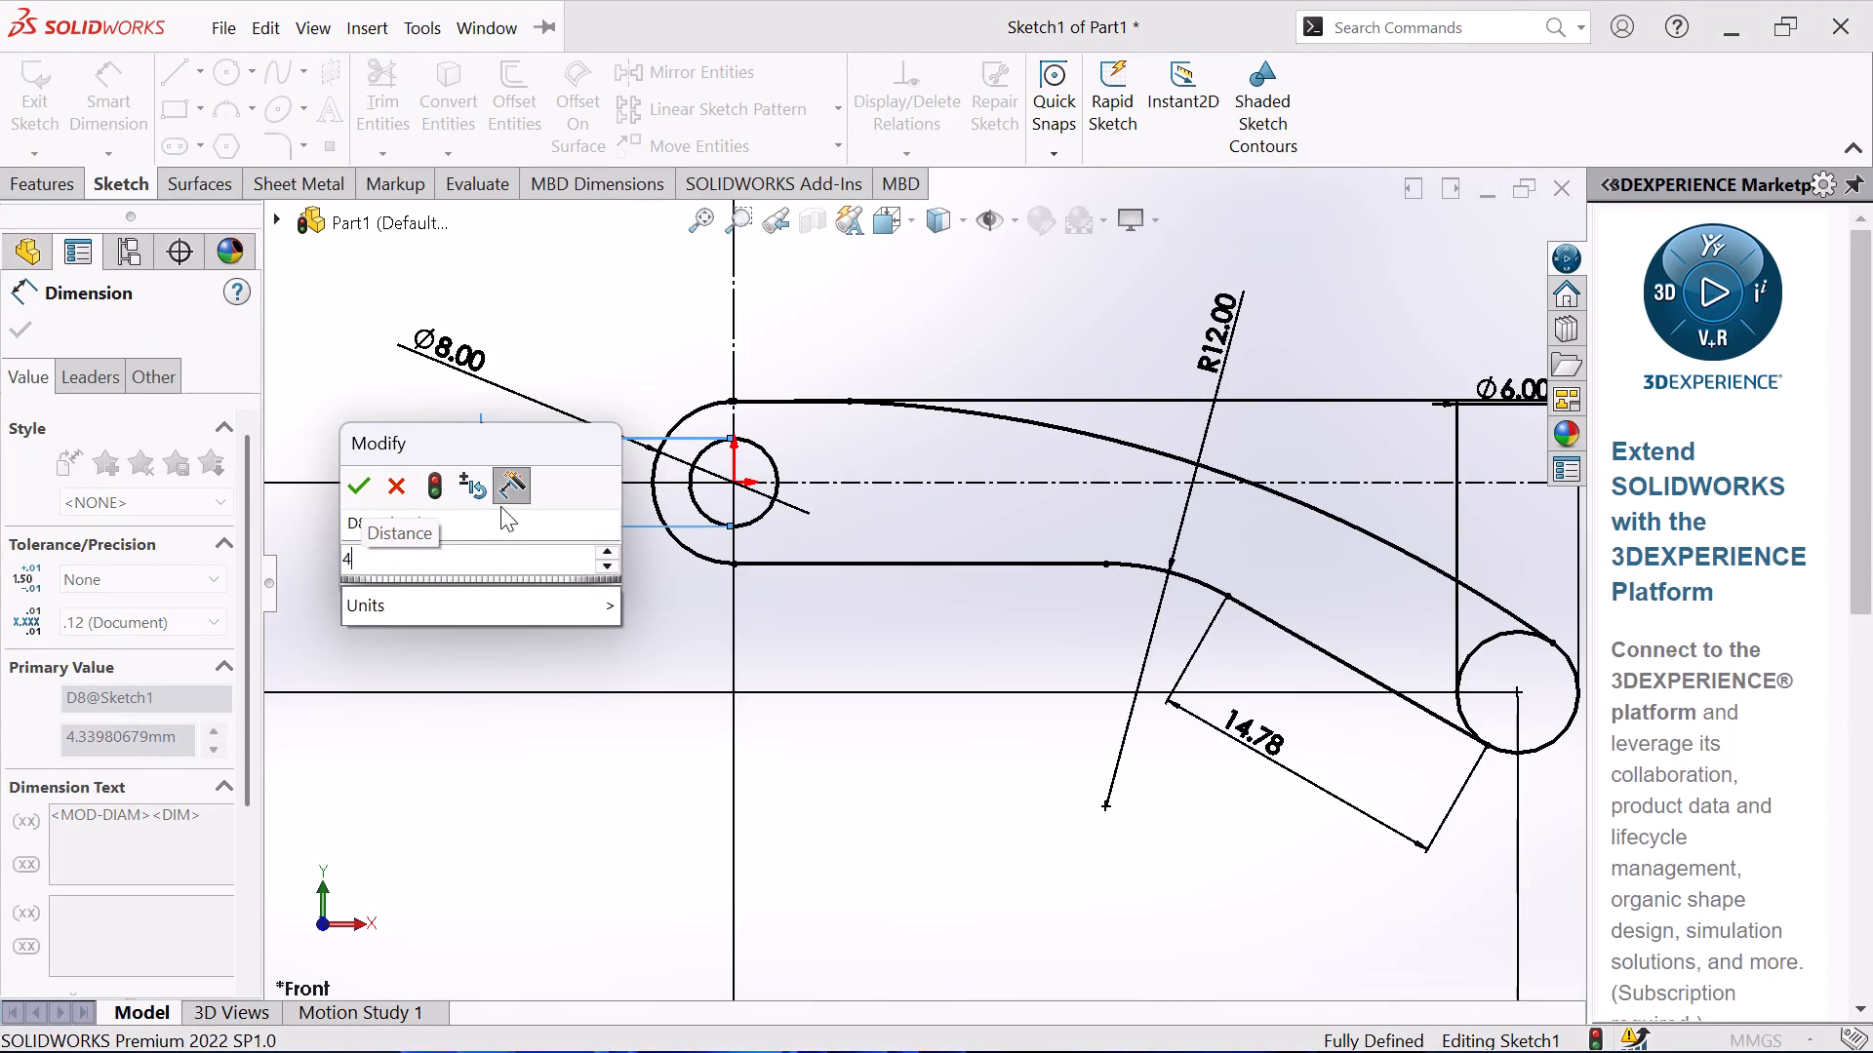
scroll(920, 709, up, 3)
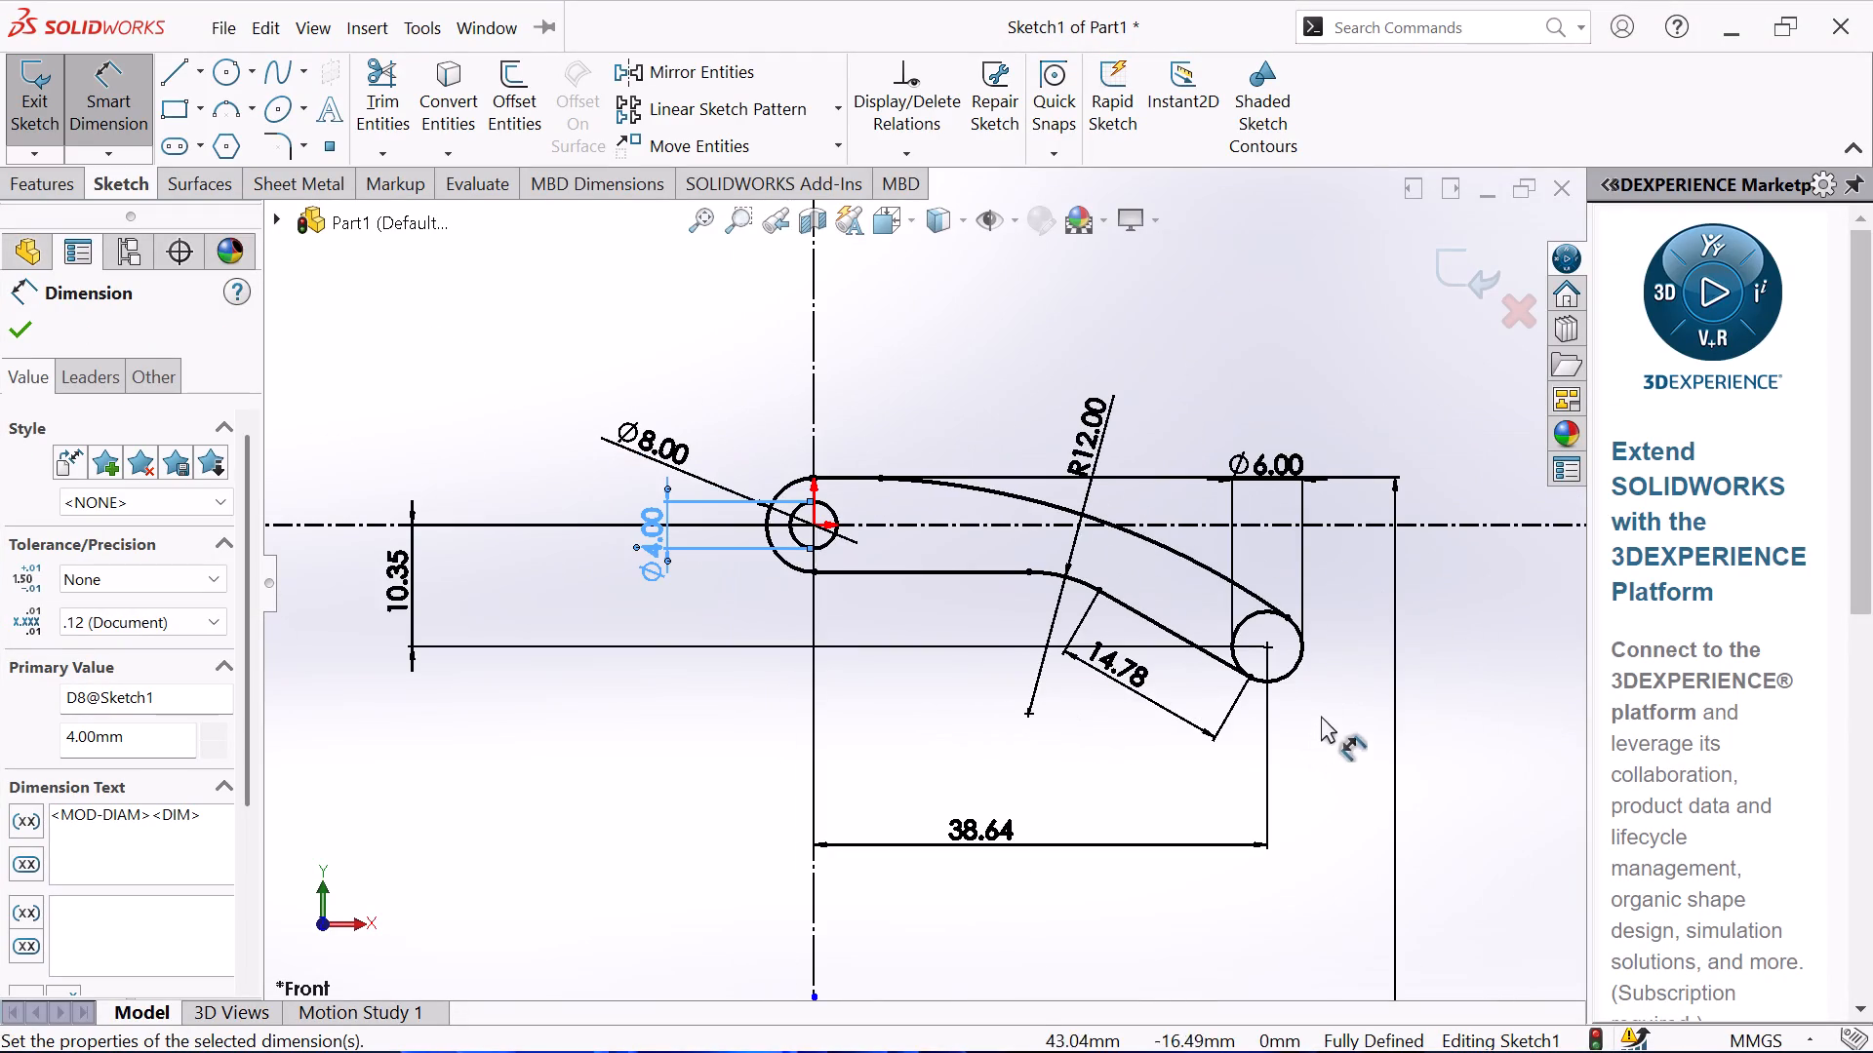
right_click(556, 775)
click(625, 857)
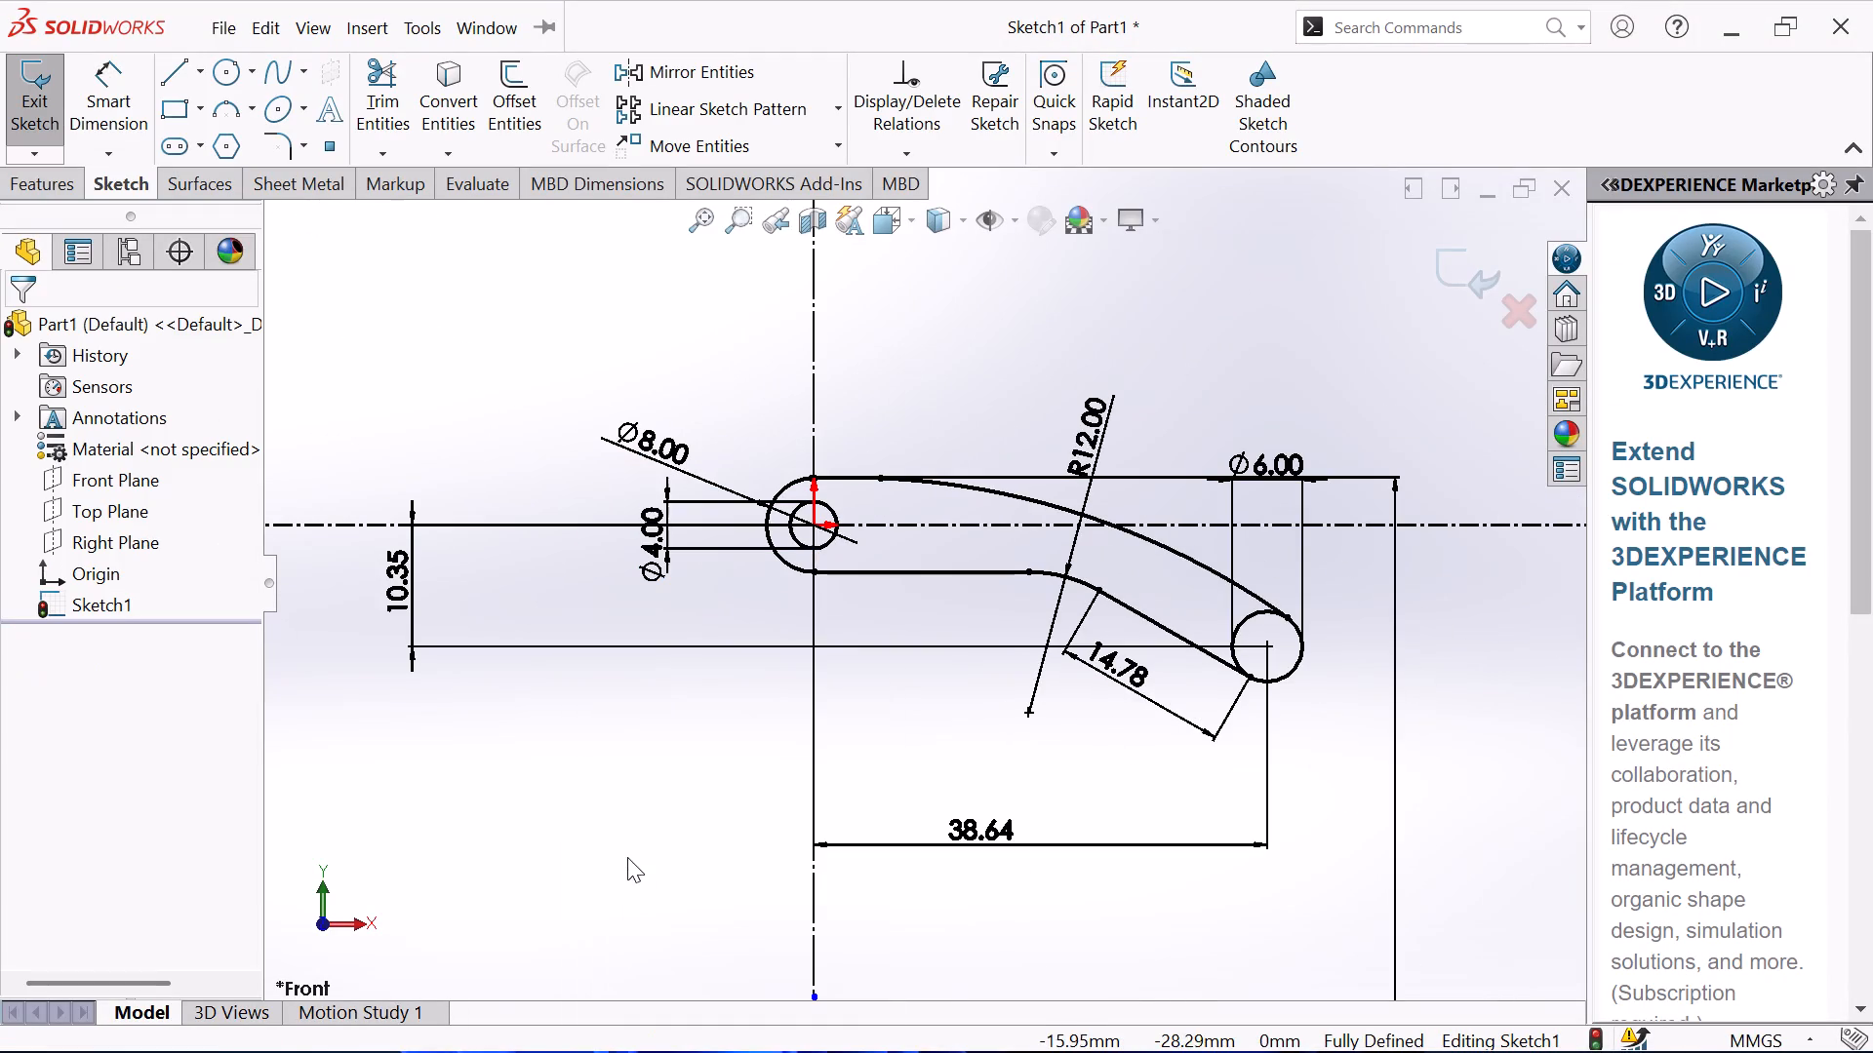
Sketch a circle of about 2.6 mm diameter concentric with the 6 mm circle.
click(227, 79)
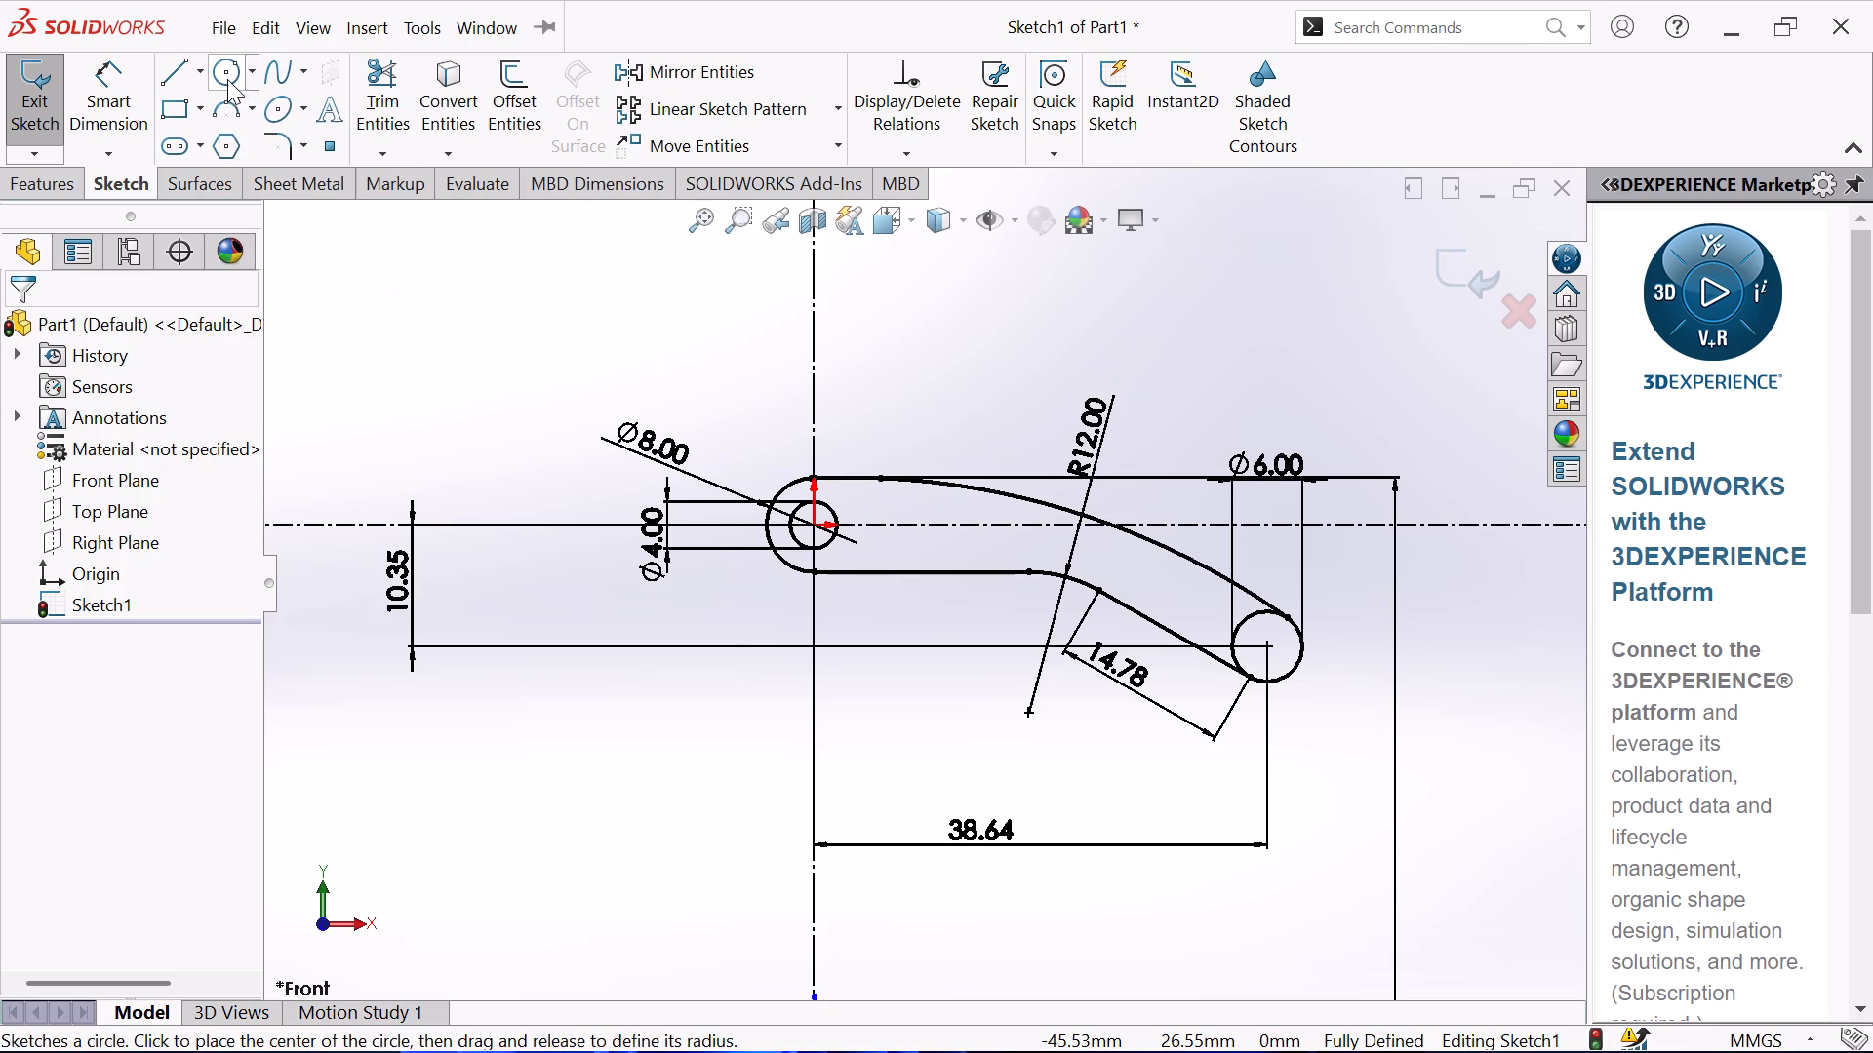
scroll(1271, 663, down, 2)
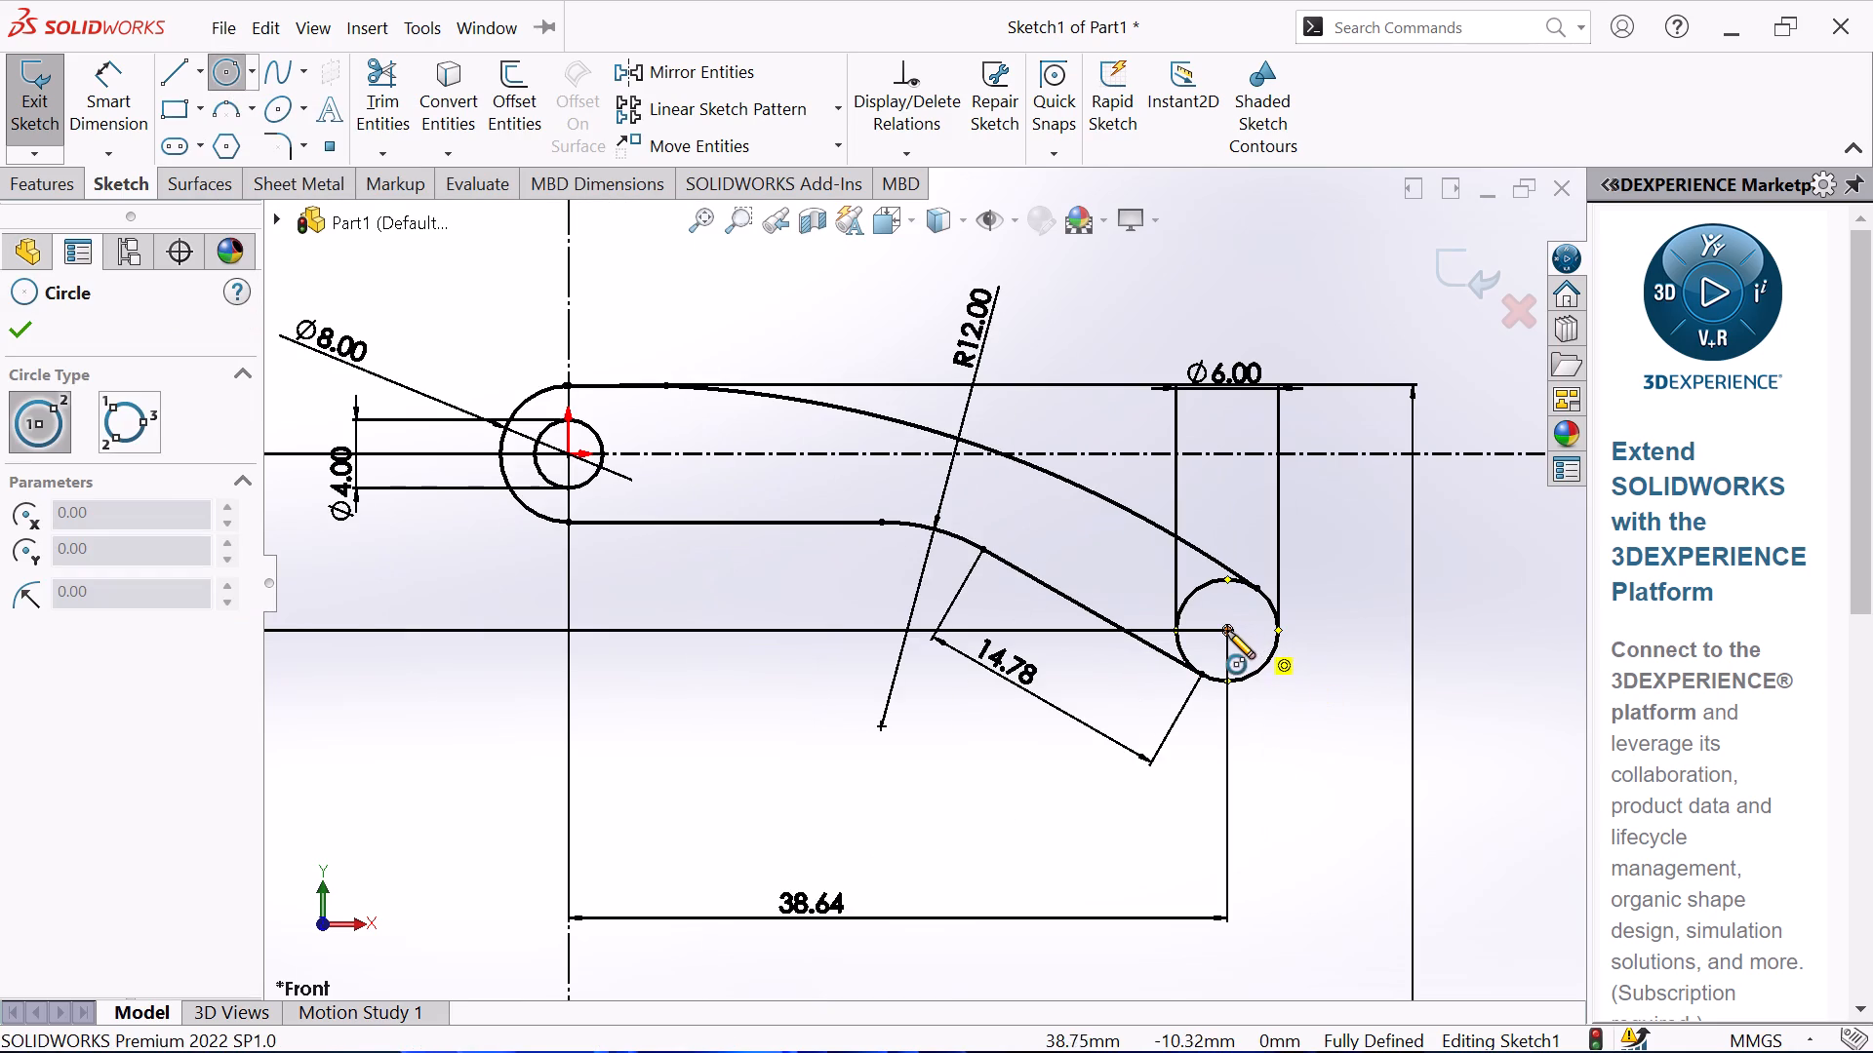
click(1225, 632)
click(1229, 608)
right_click(1400, 594)
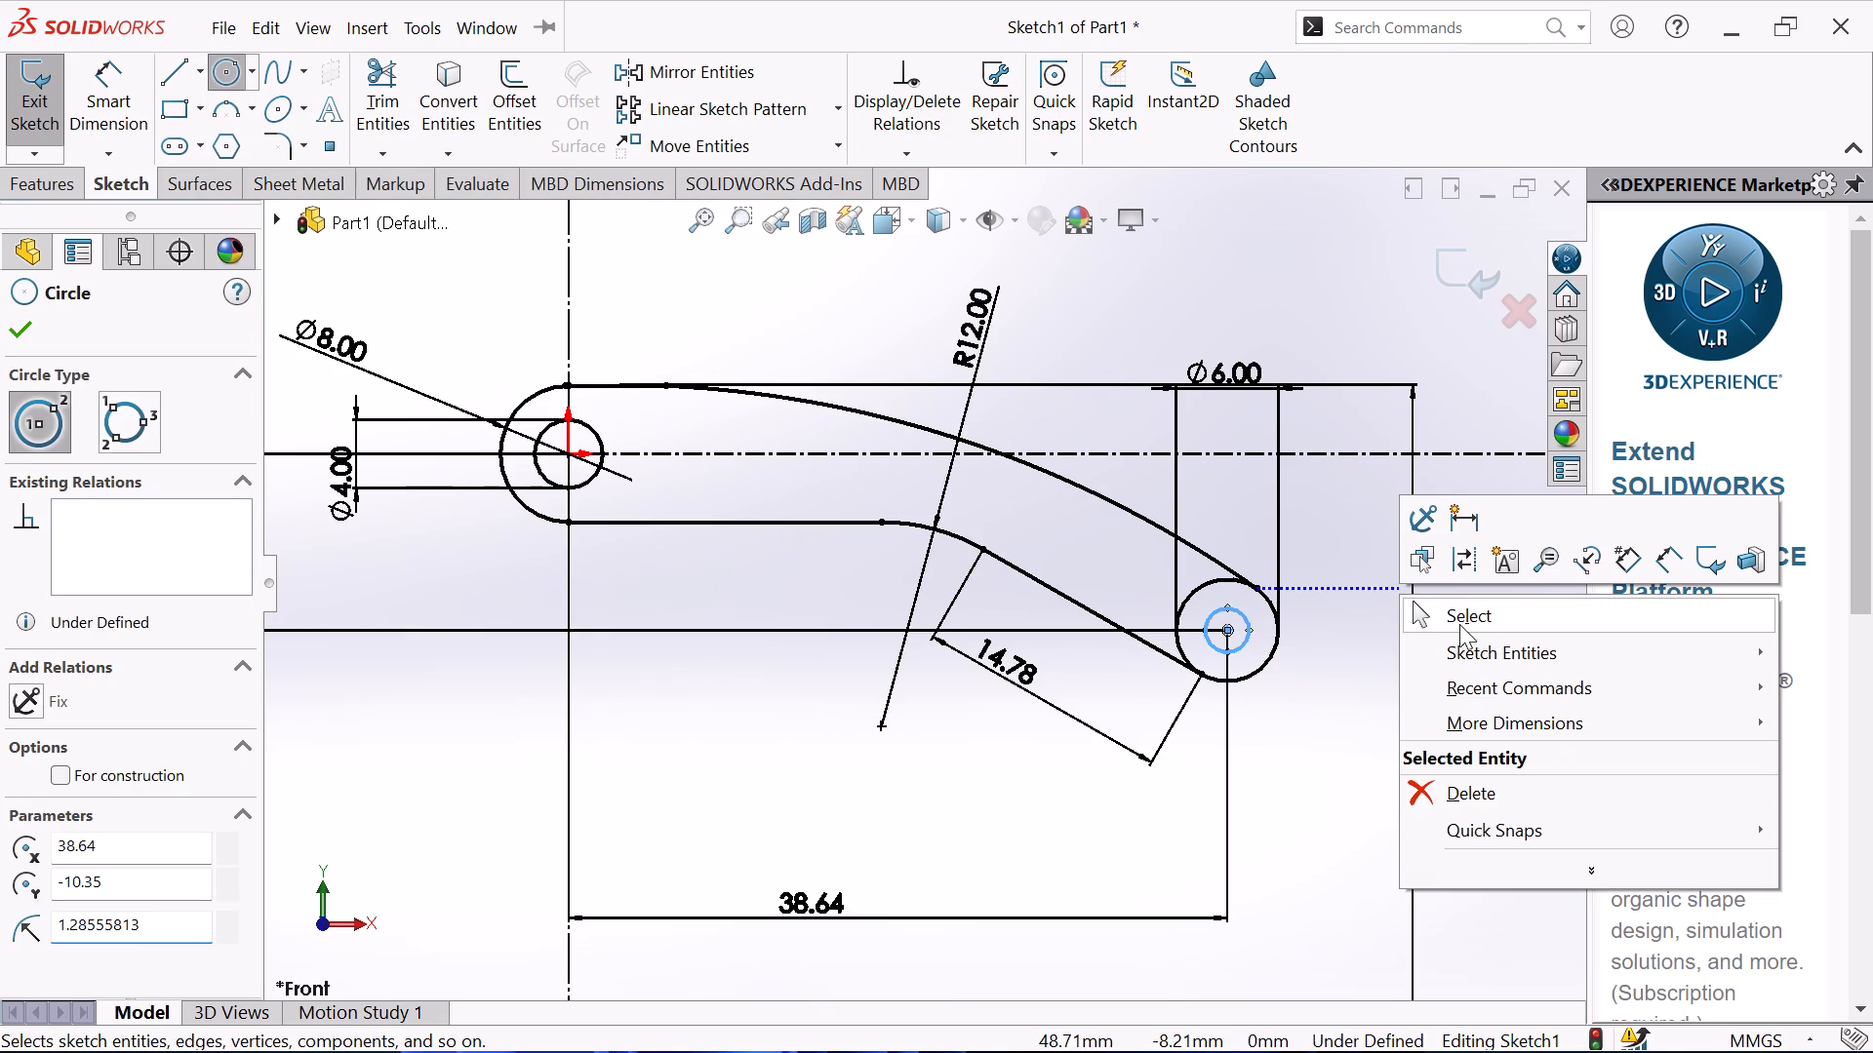
click(1502, 627)
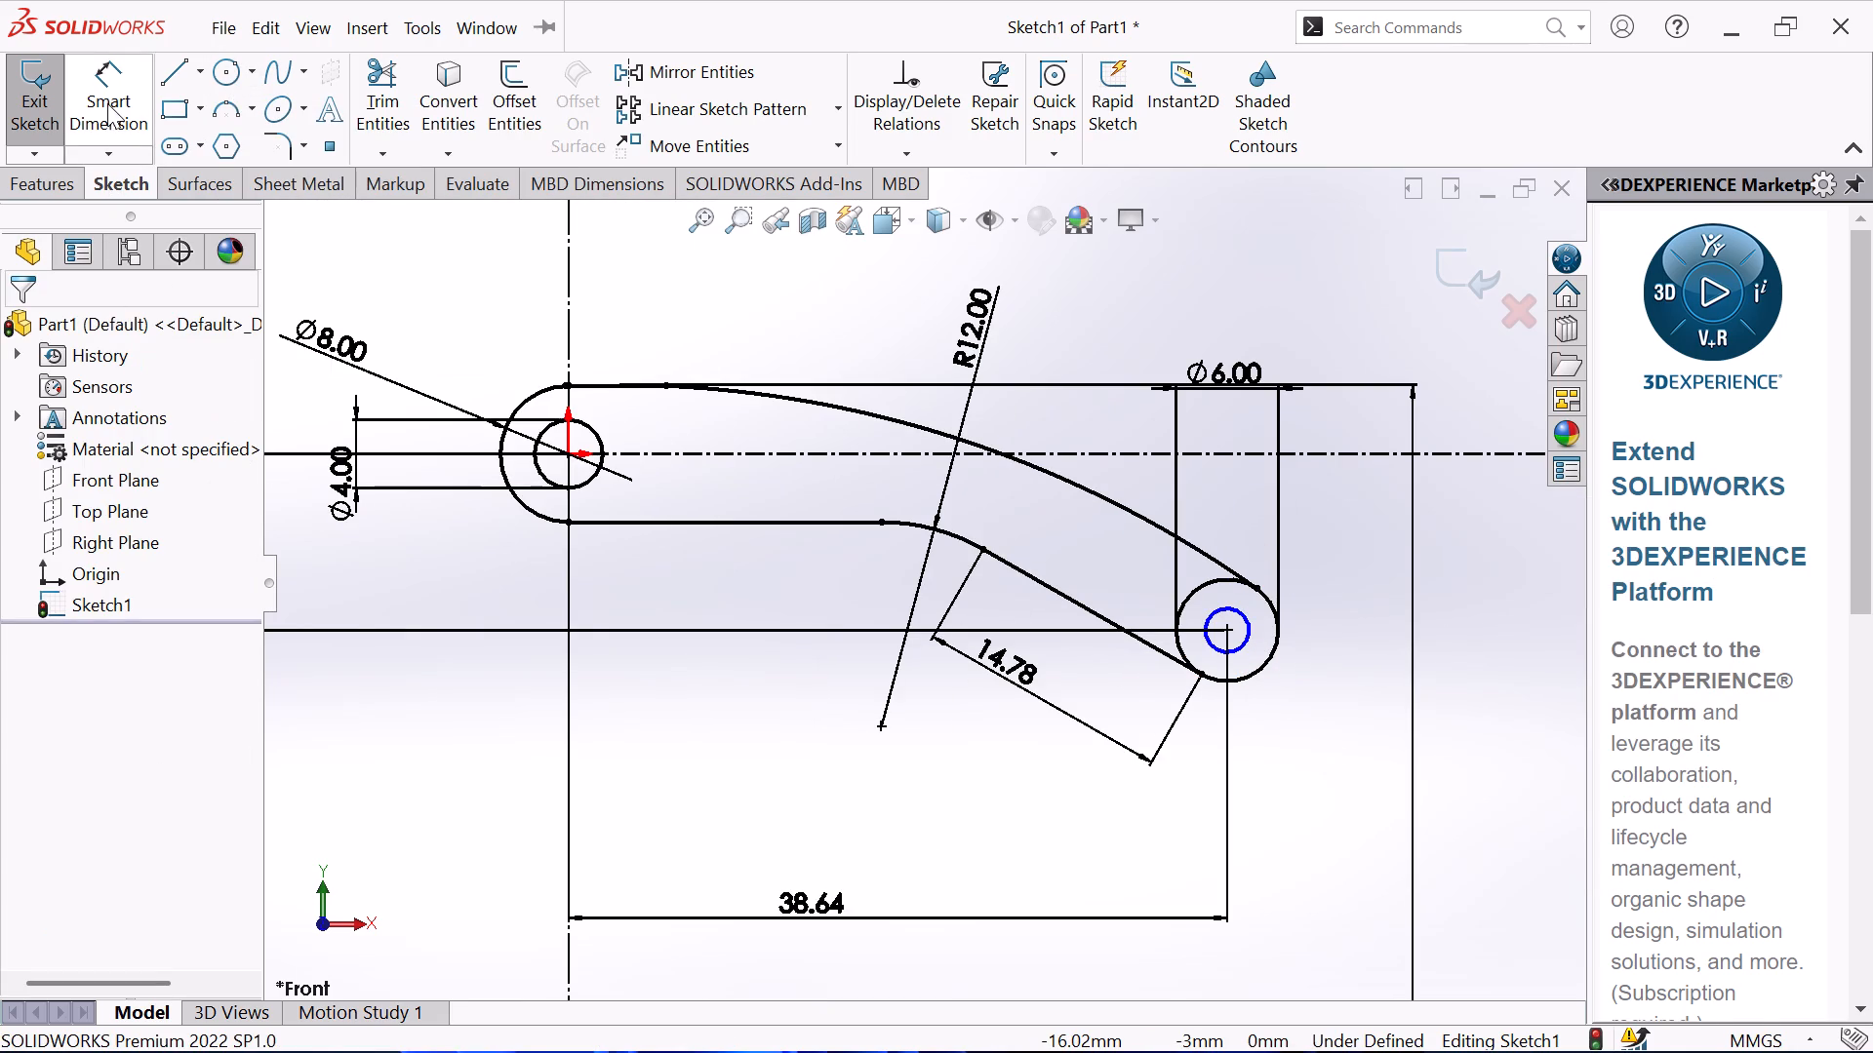
Dimension the small circle inside the 6 mm circle with a diameter of 3 mm.
click(107, 102)
click(1229, 610)
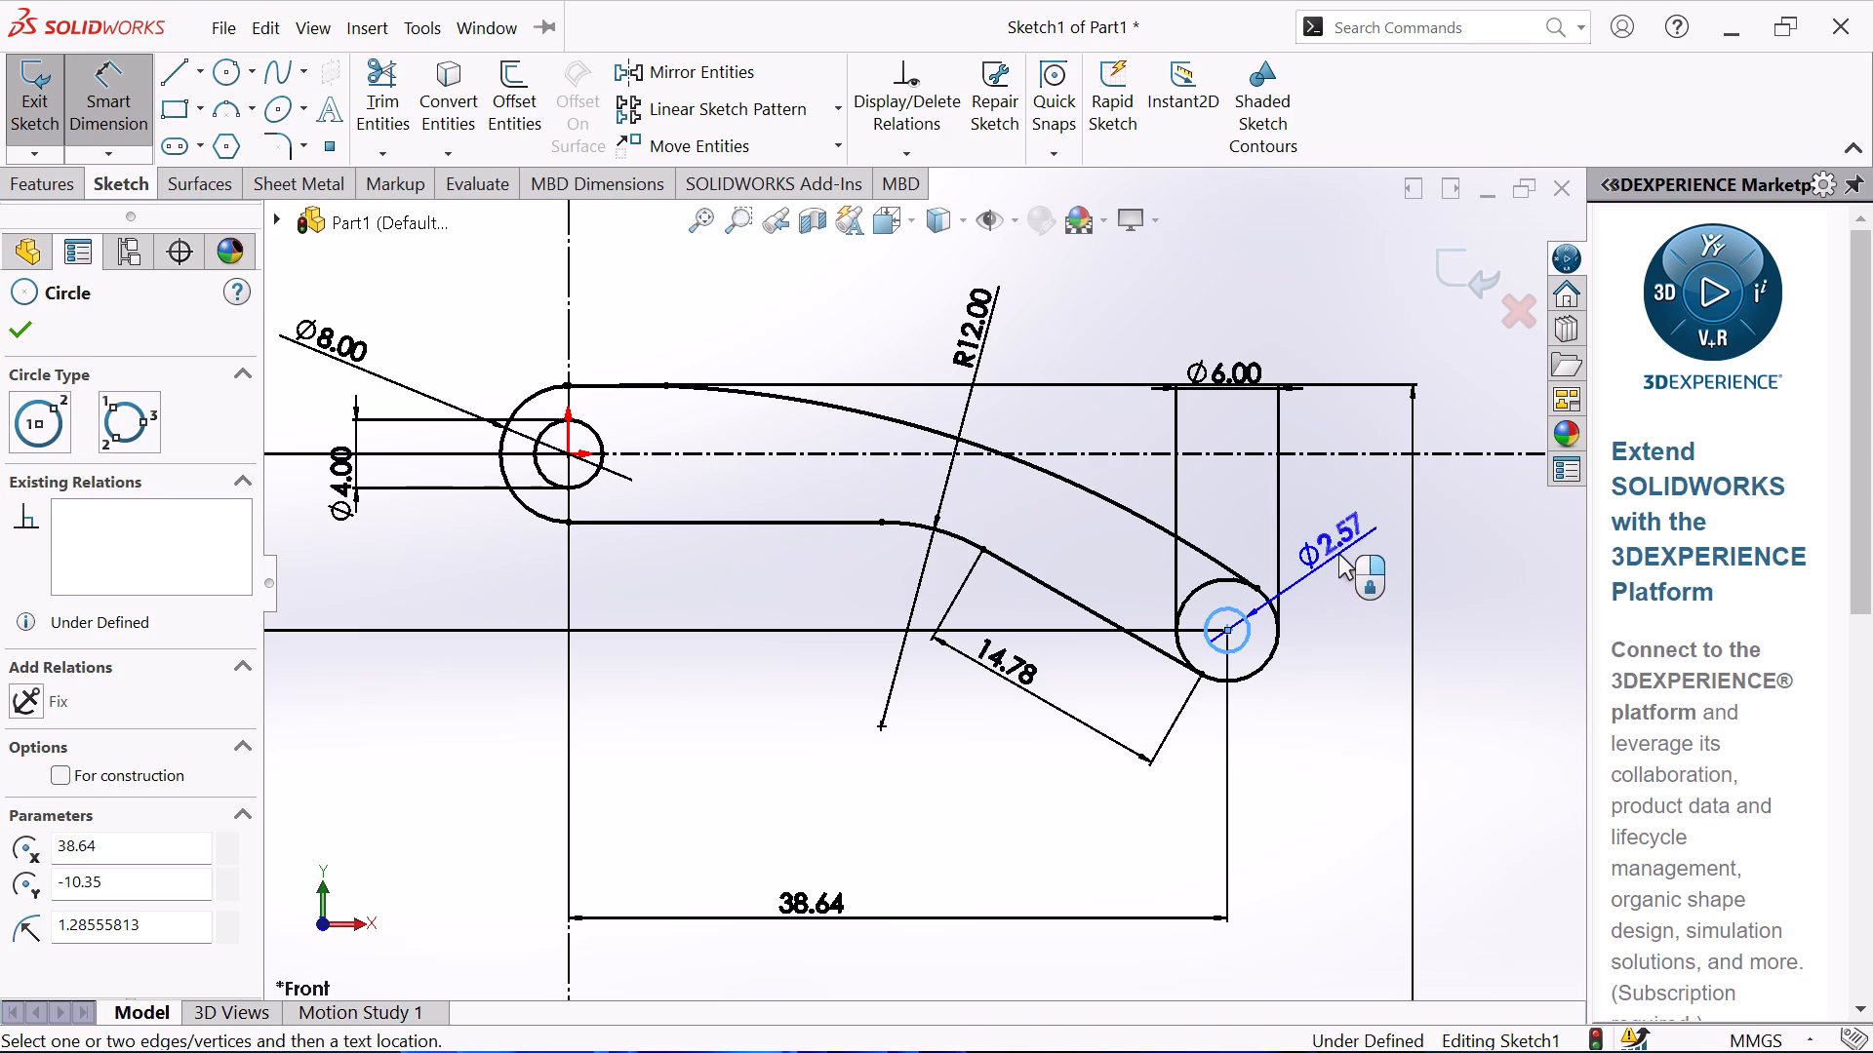
click(1343, 551)
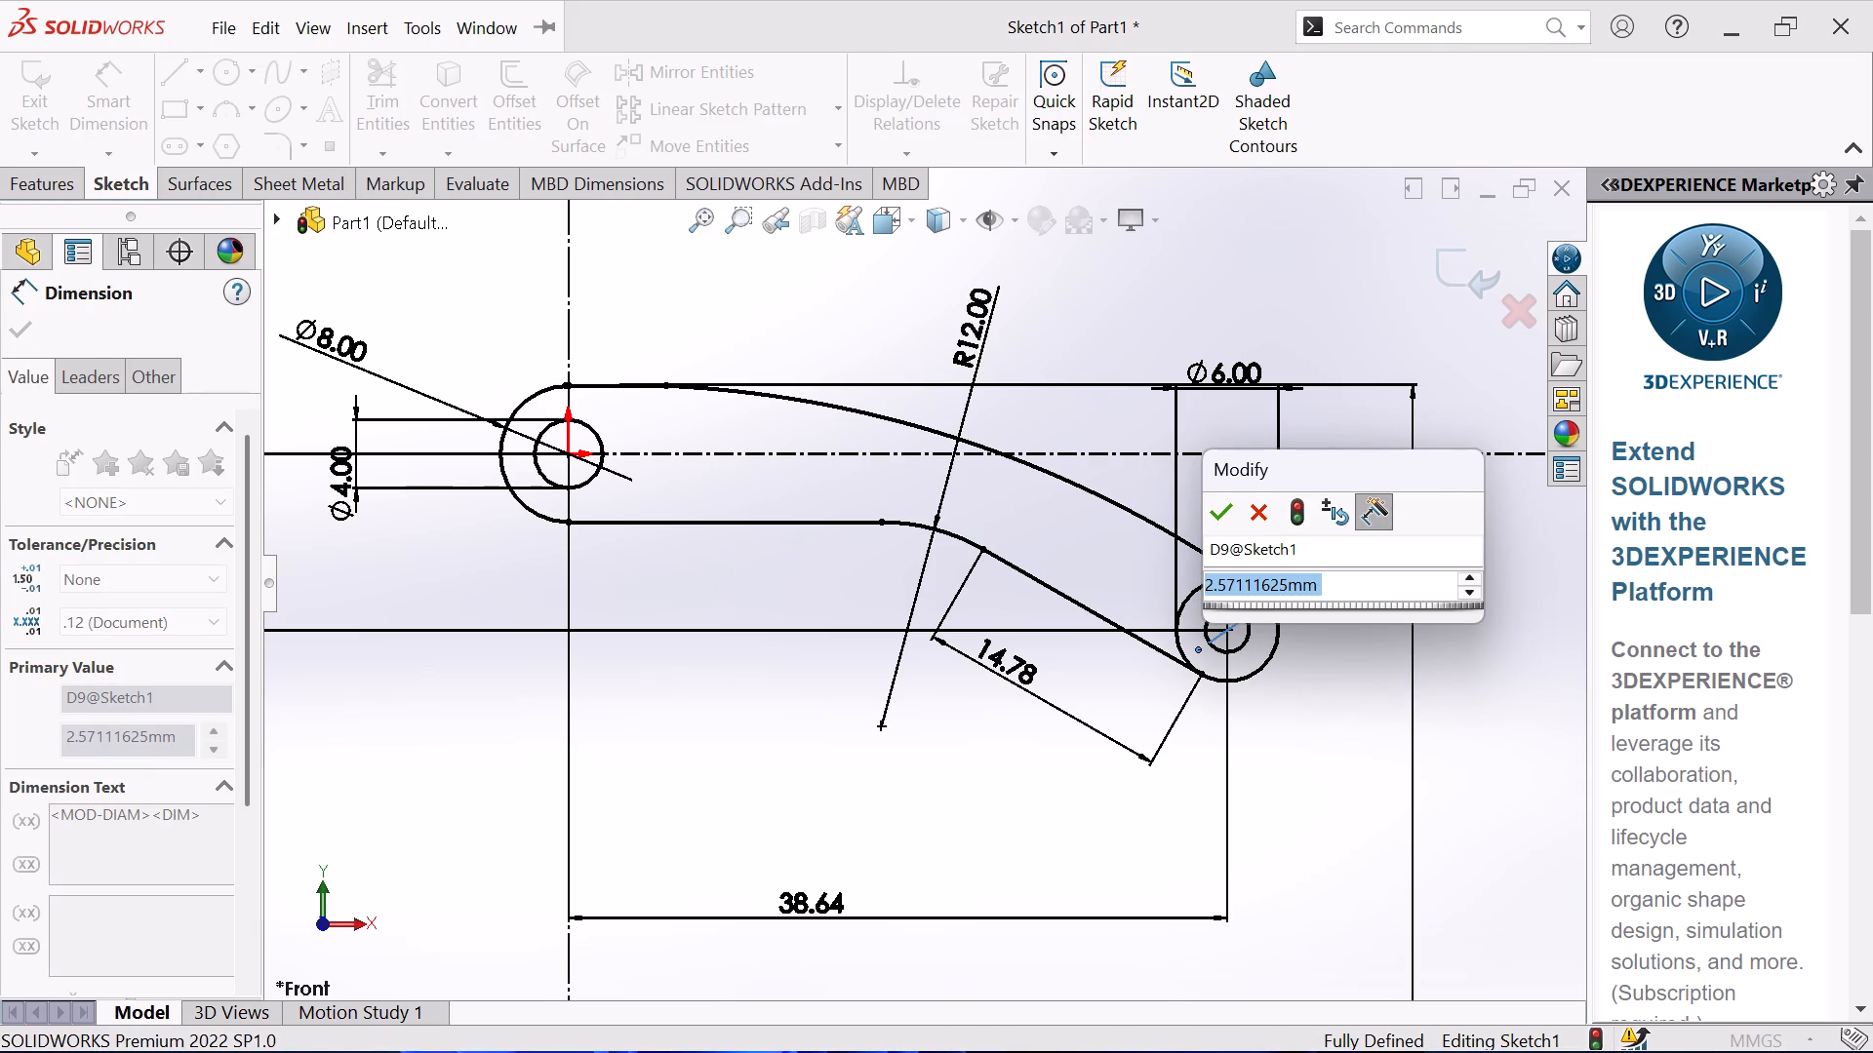
key(3)
key(Return)
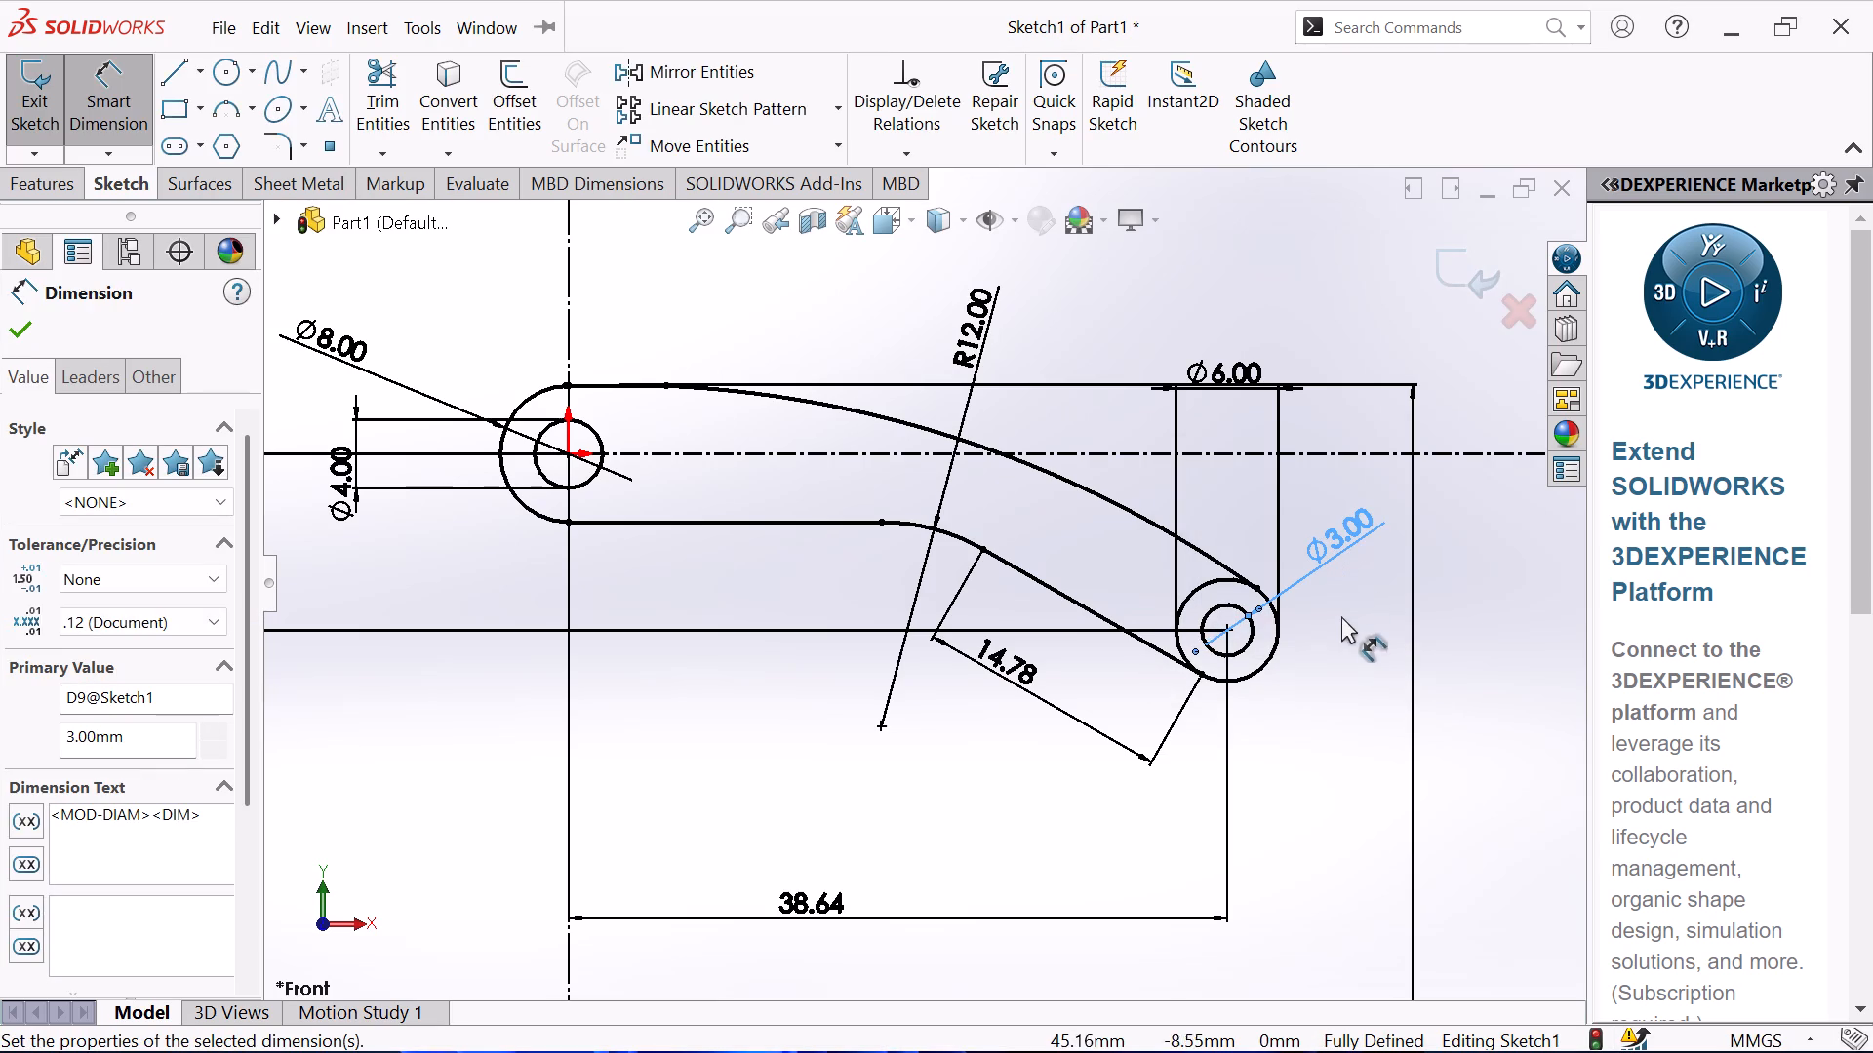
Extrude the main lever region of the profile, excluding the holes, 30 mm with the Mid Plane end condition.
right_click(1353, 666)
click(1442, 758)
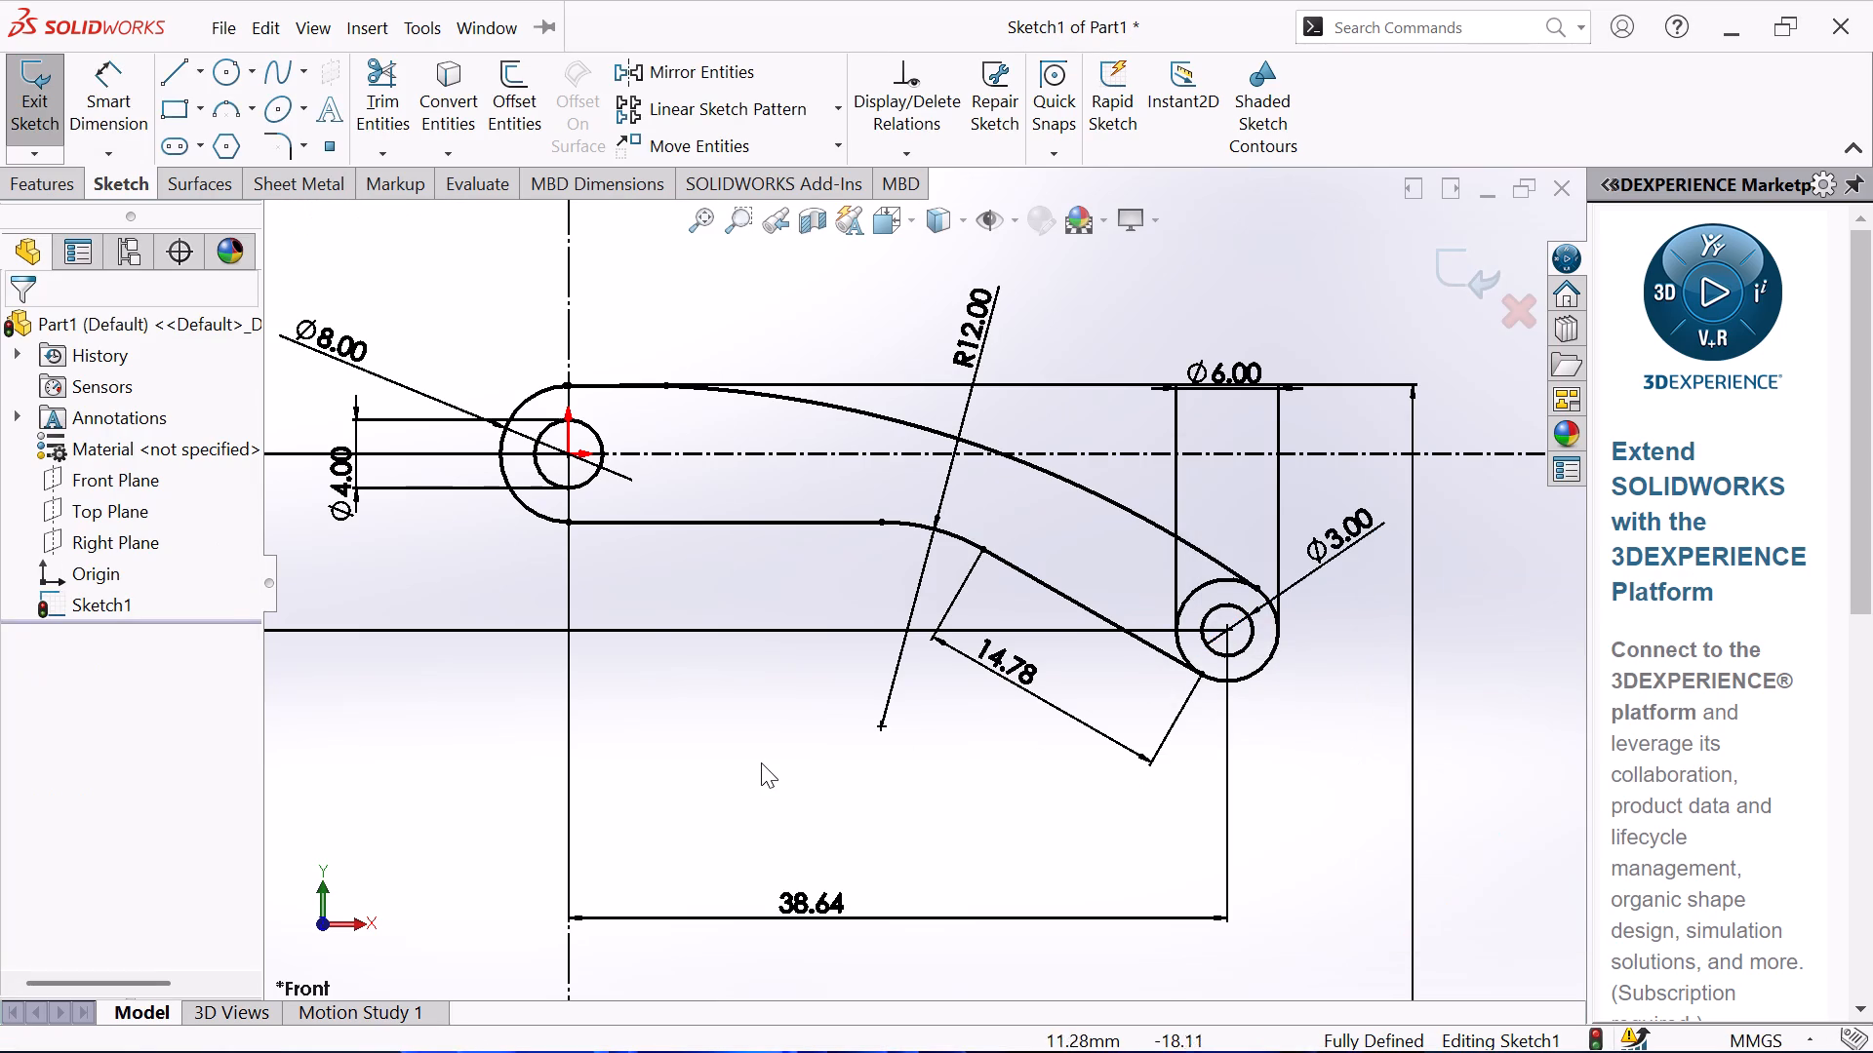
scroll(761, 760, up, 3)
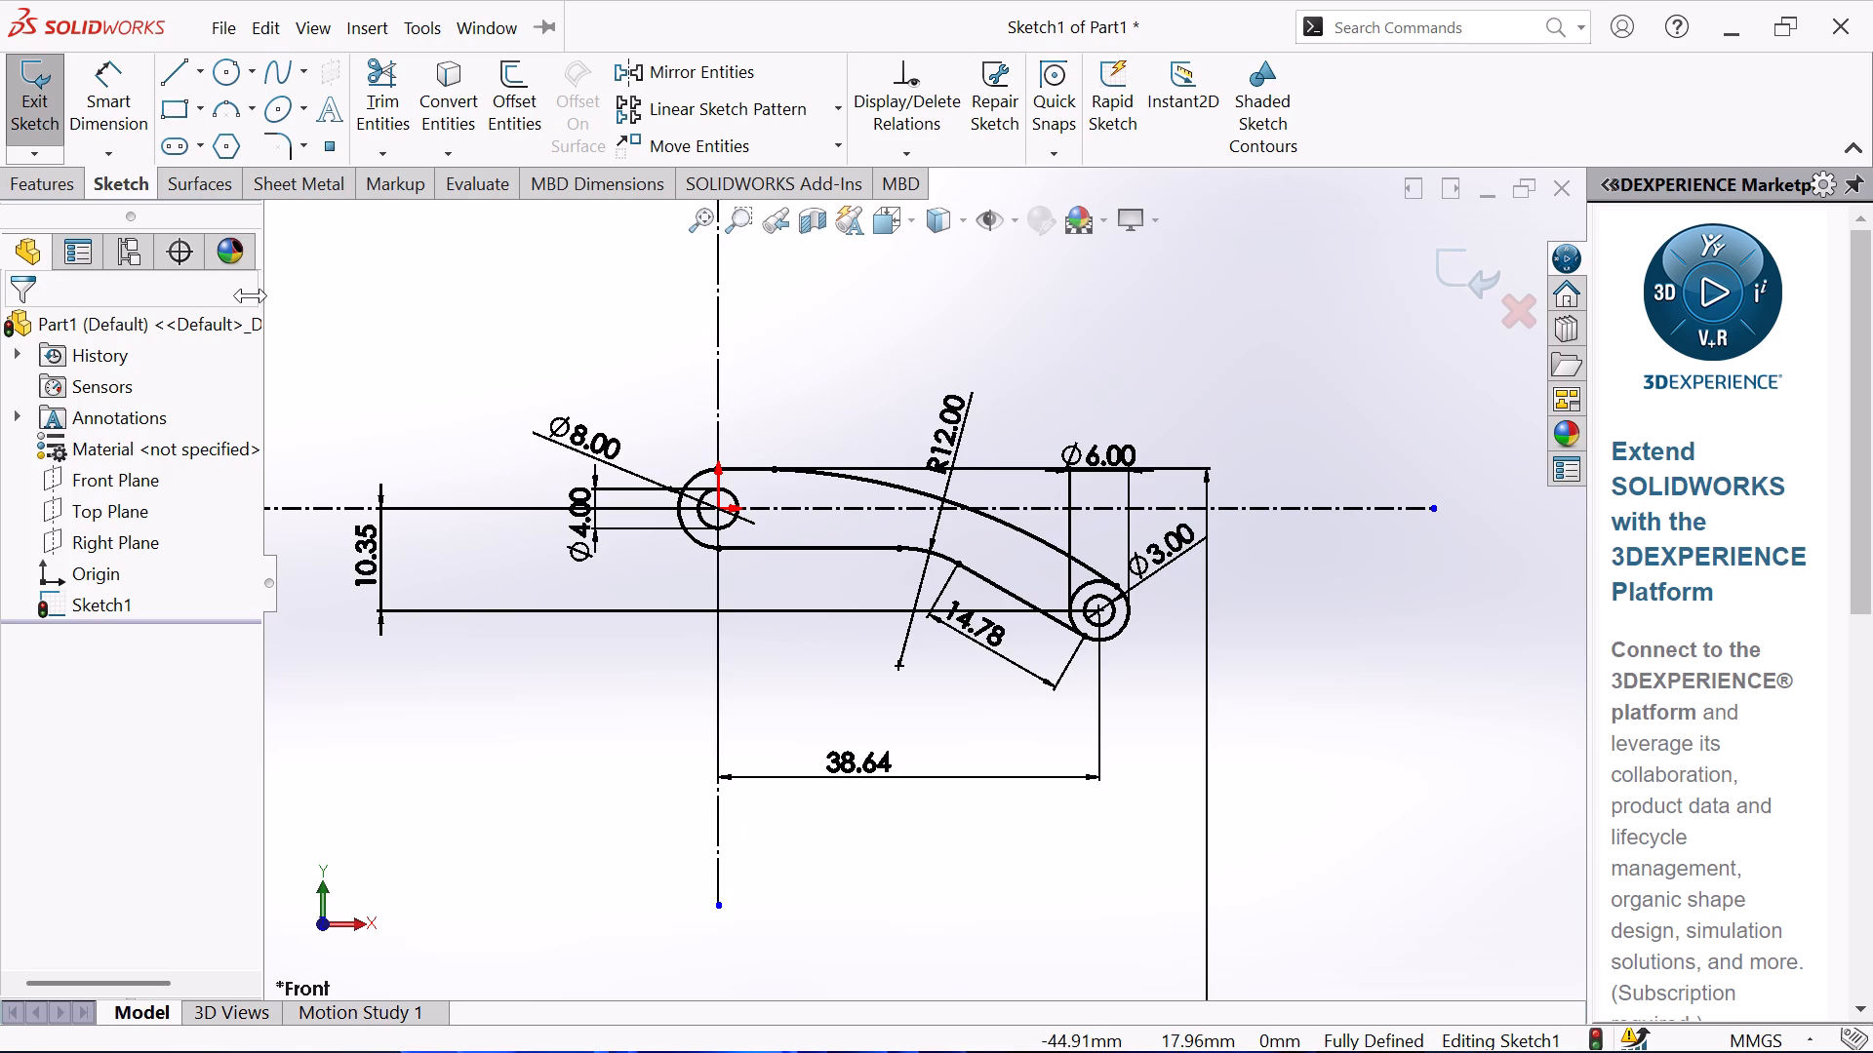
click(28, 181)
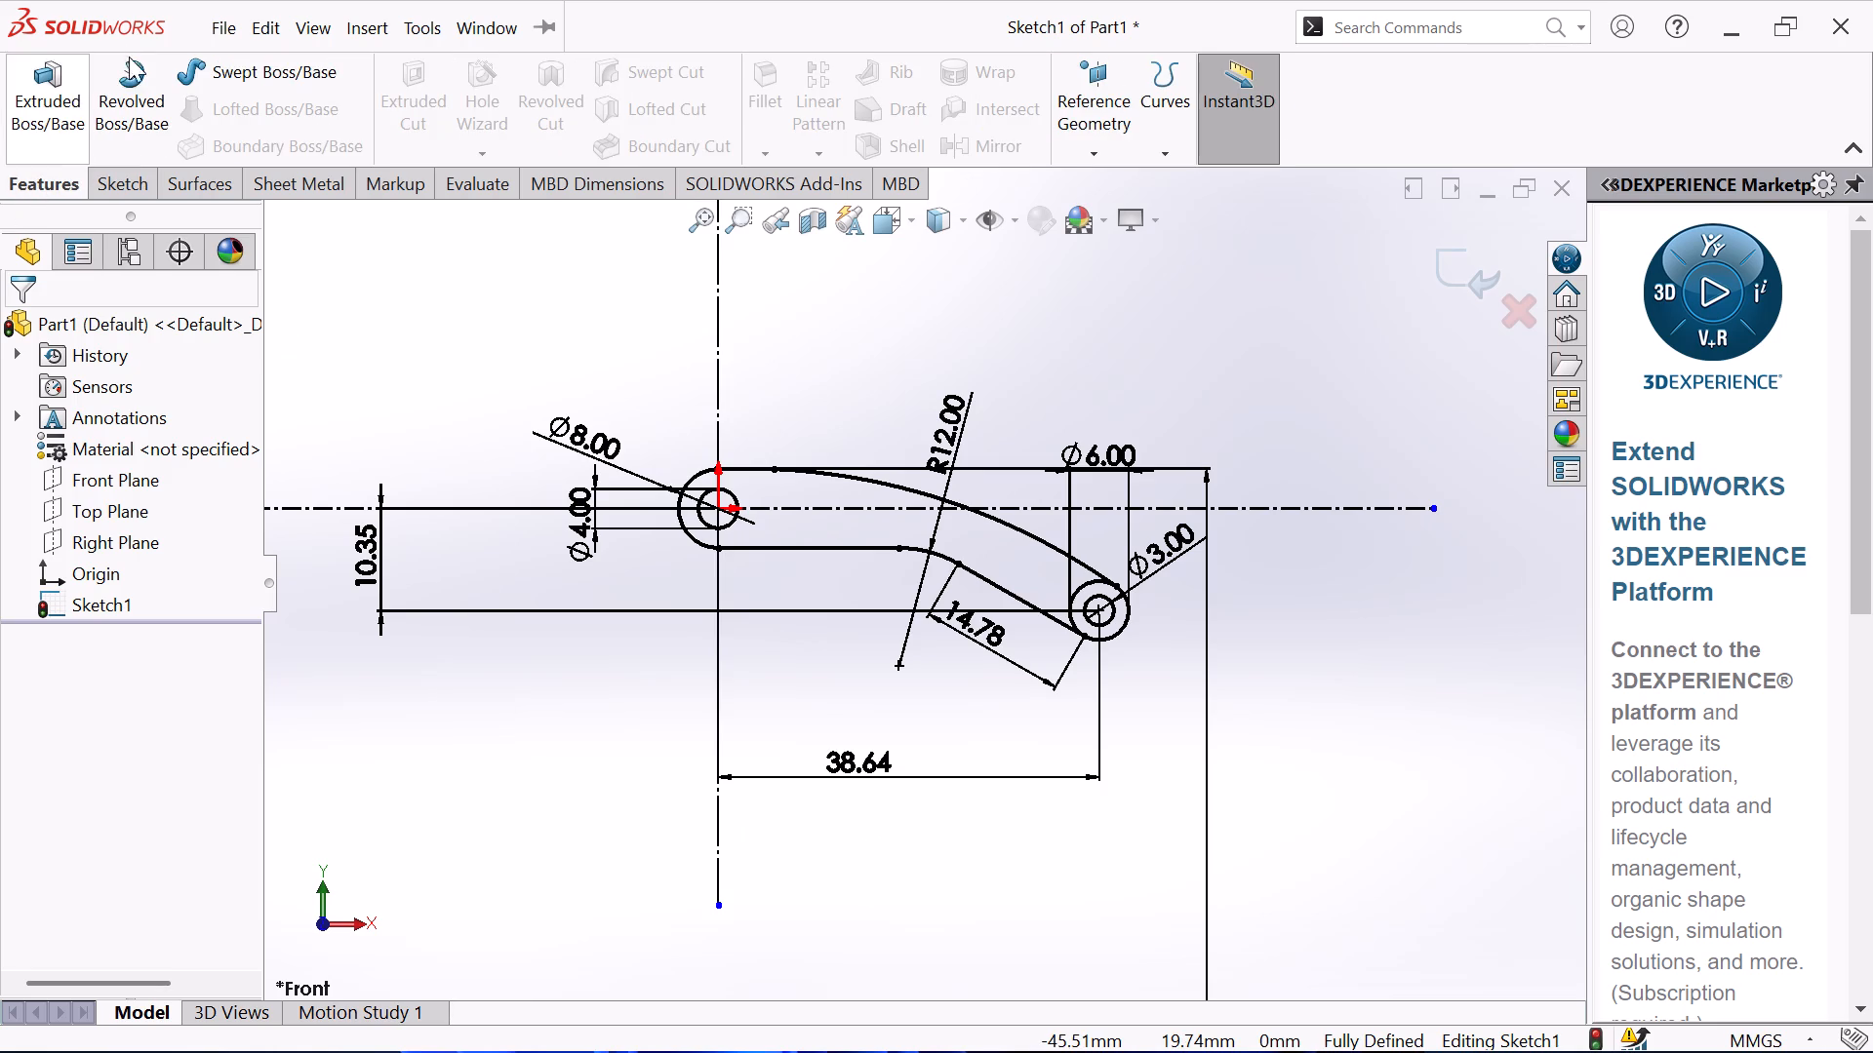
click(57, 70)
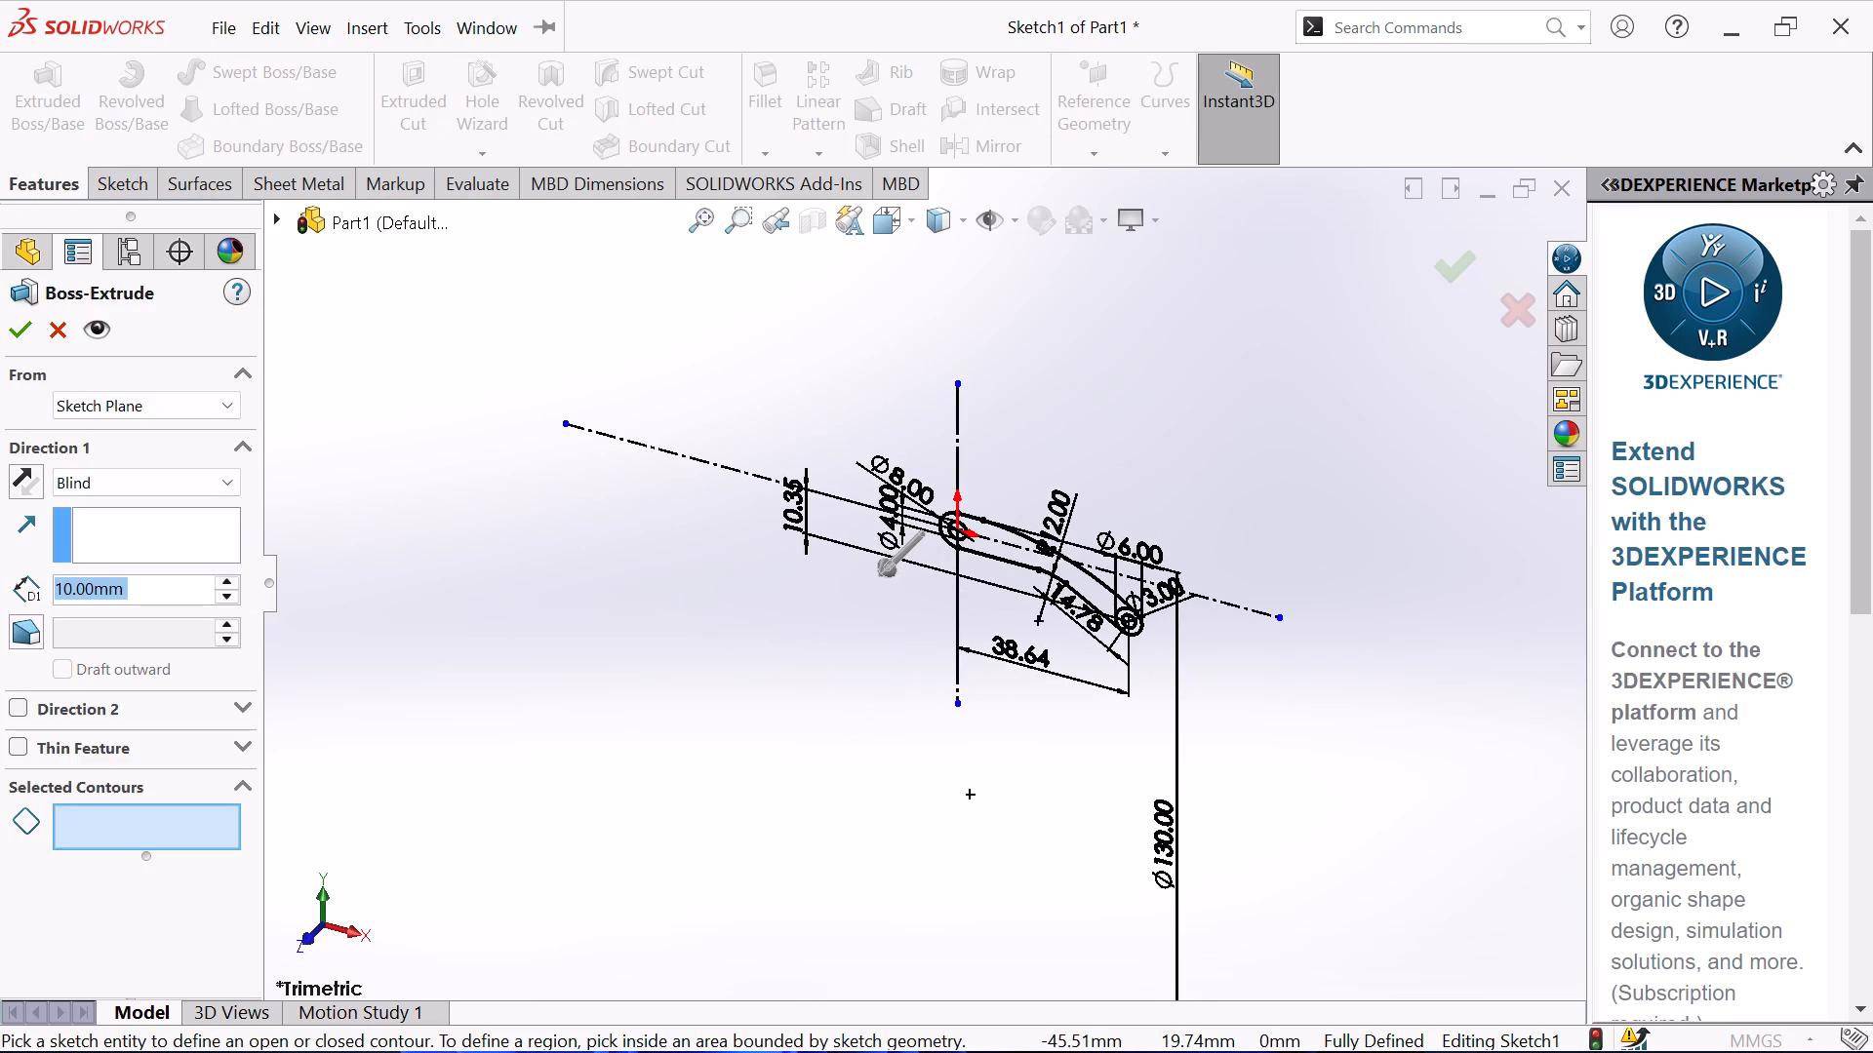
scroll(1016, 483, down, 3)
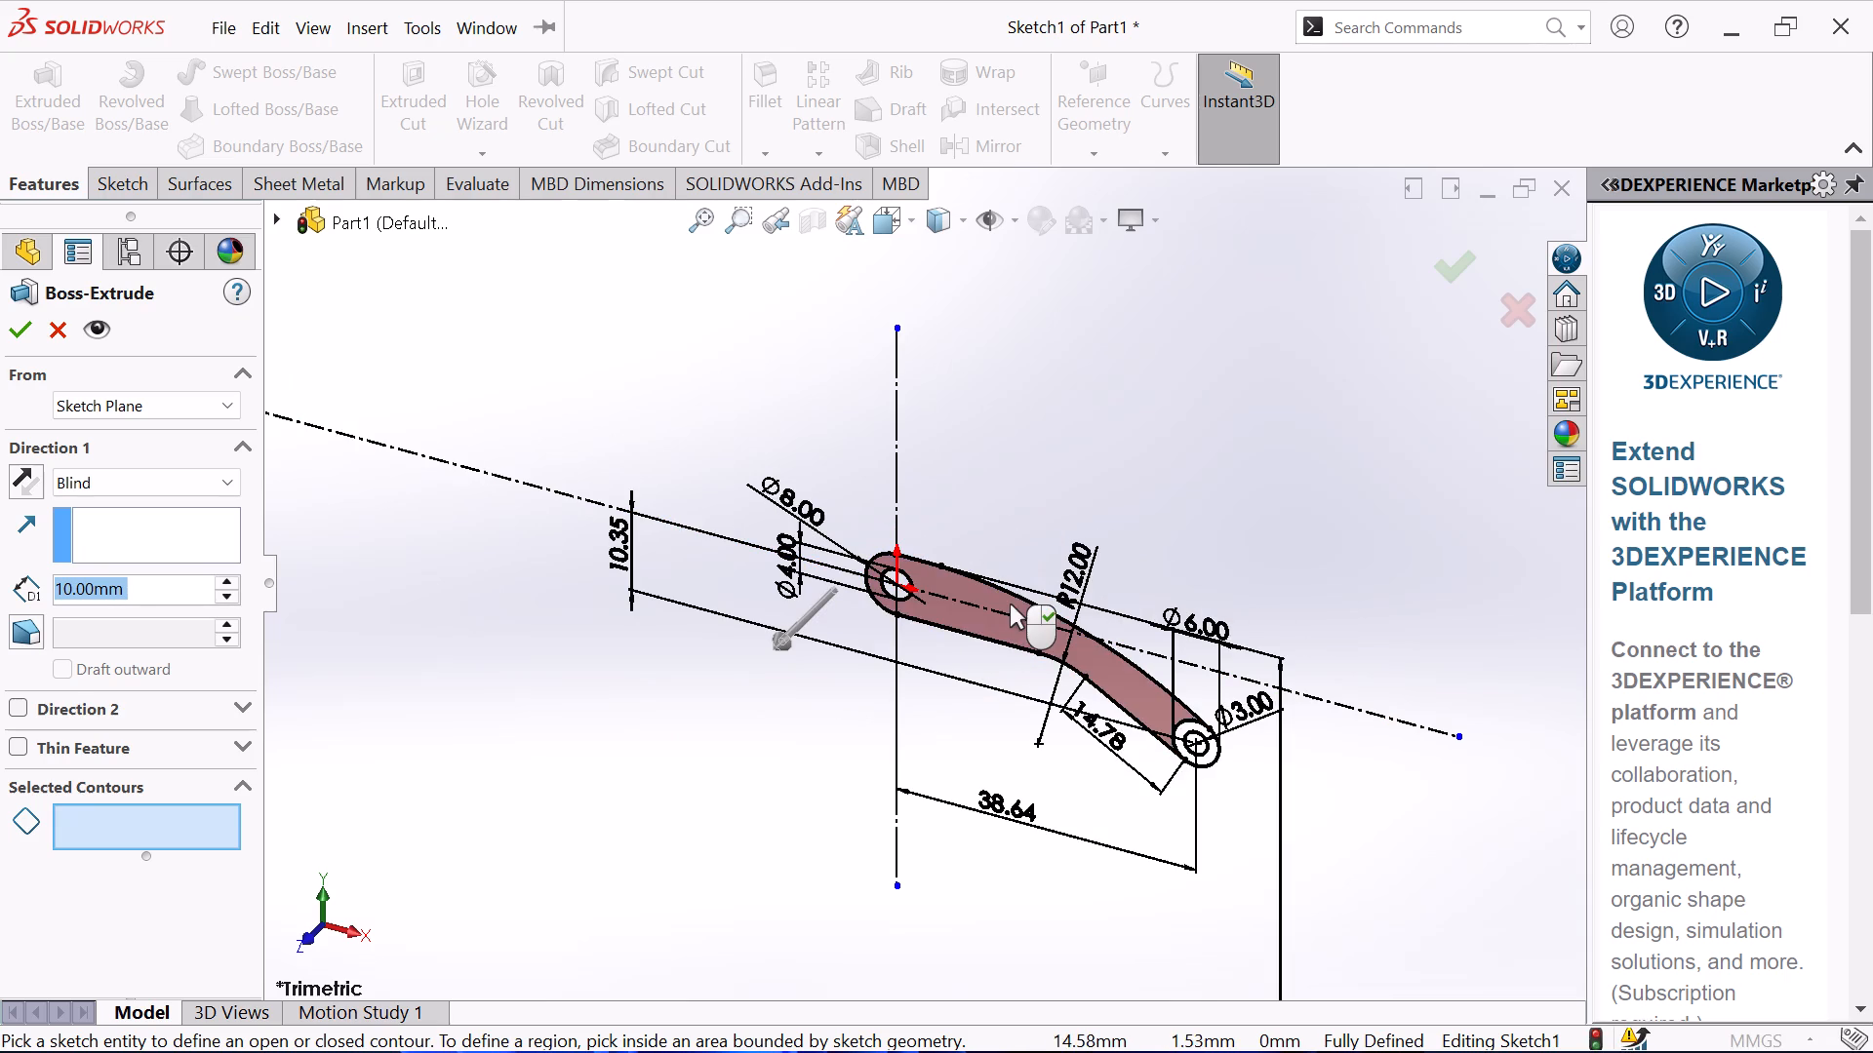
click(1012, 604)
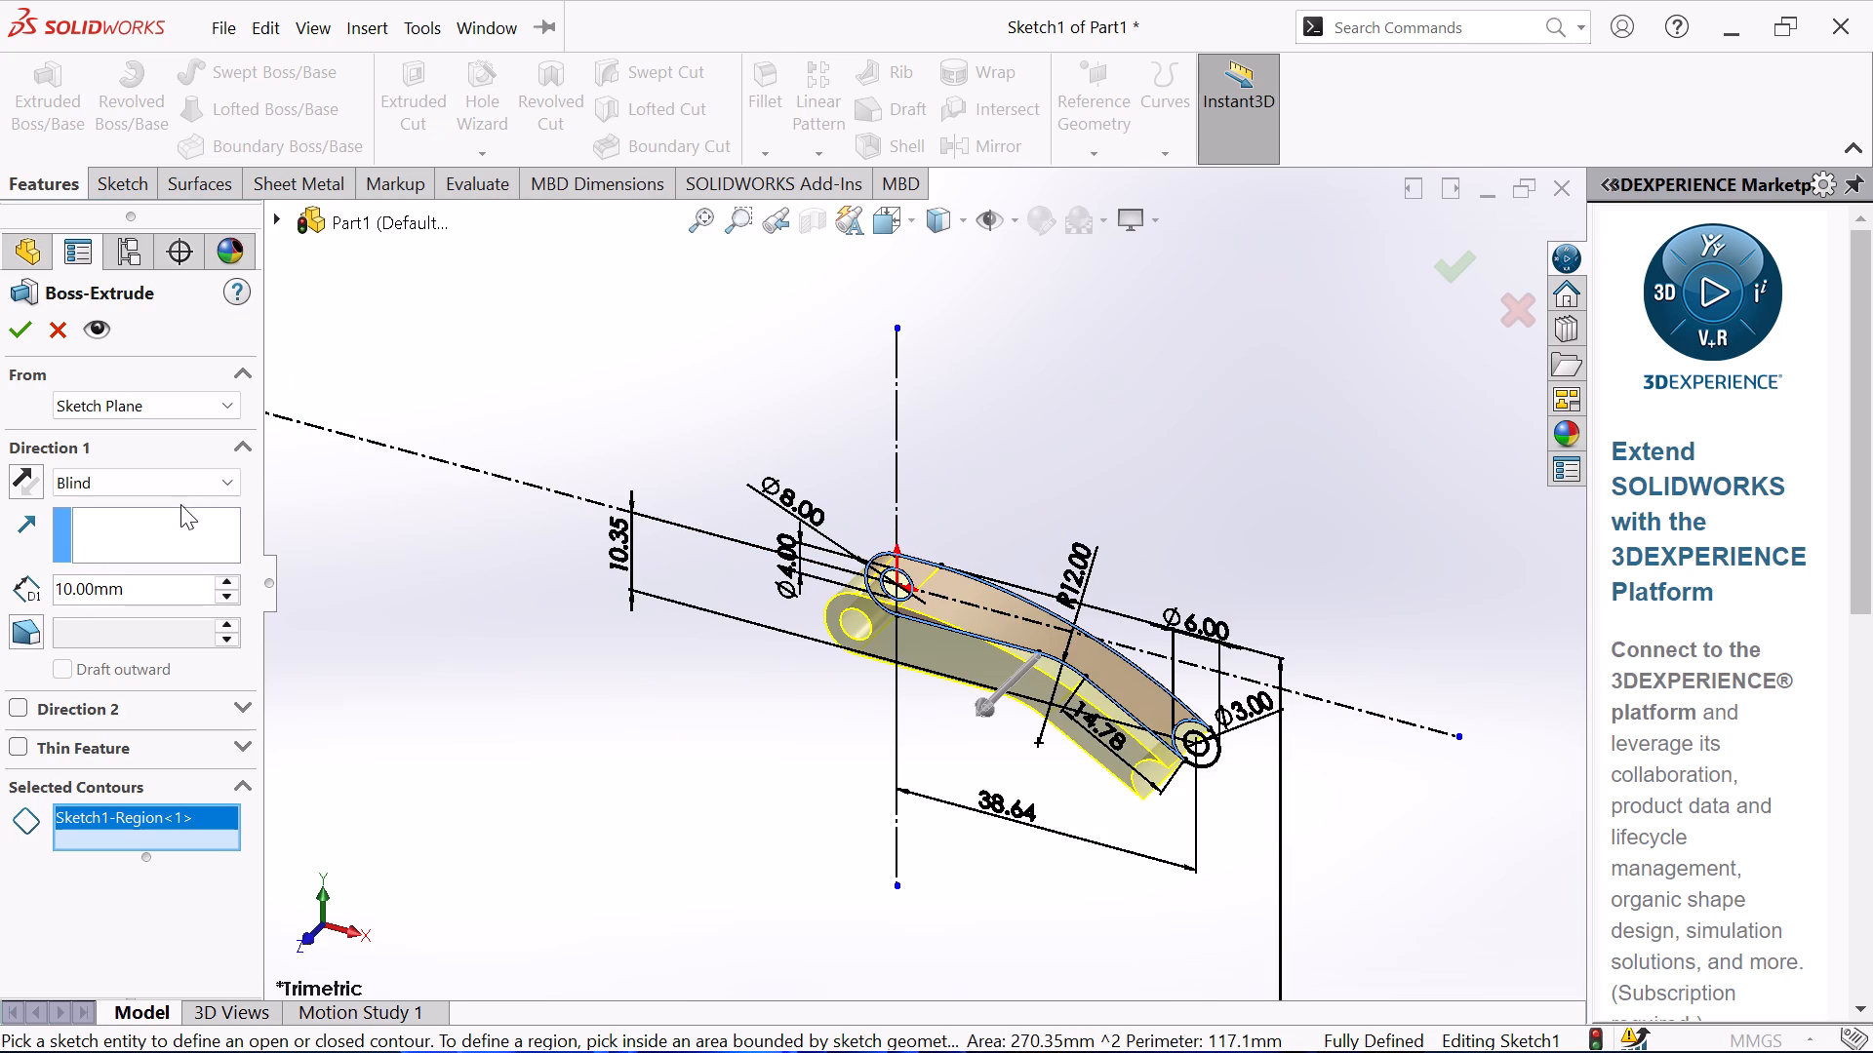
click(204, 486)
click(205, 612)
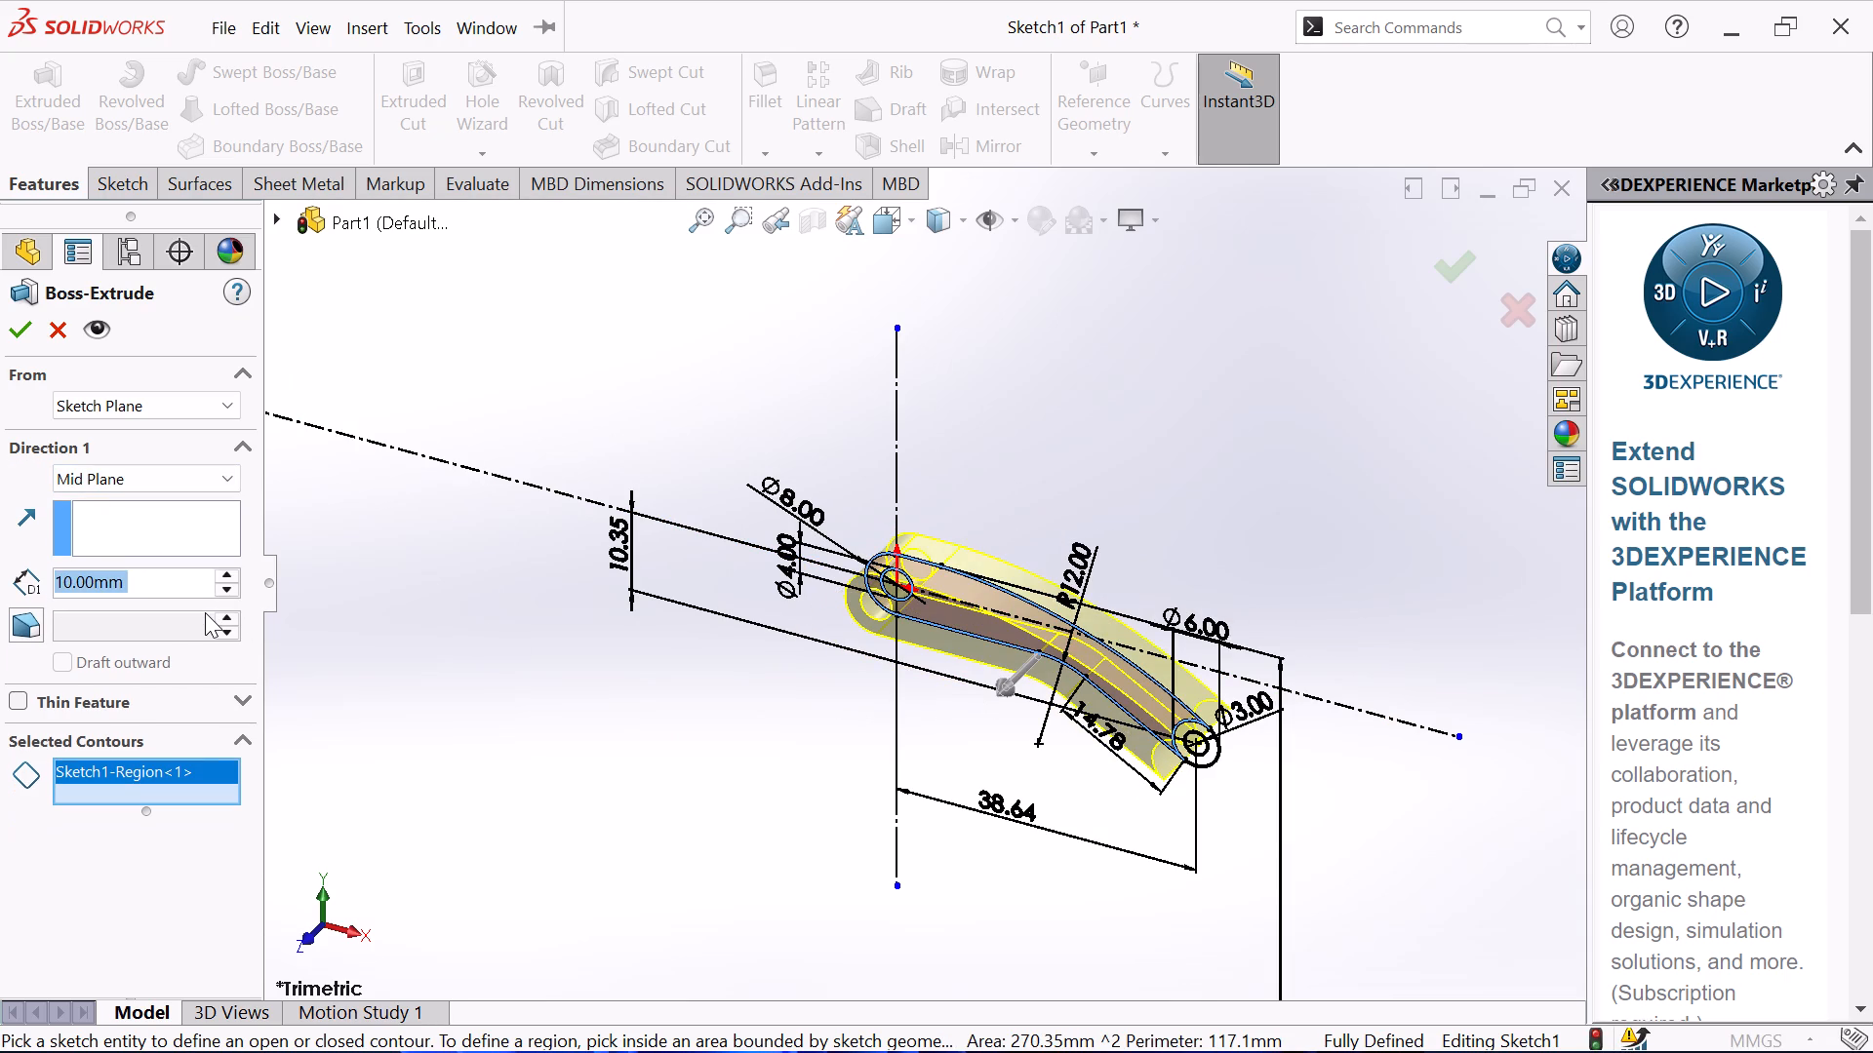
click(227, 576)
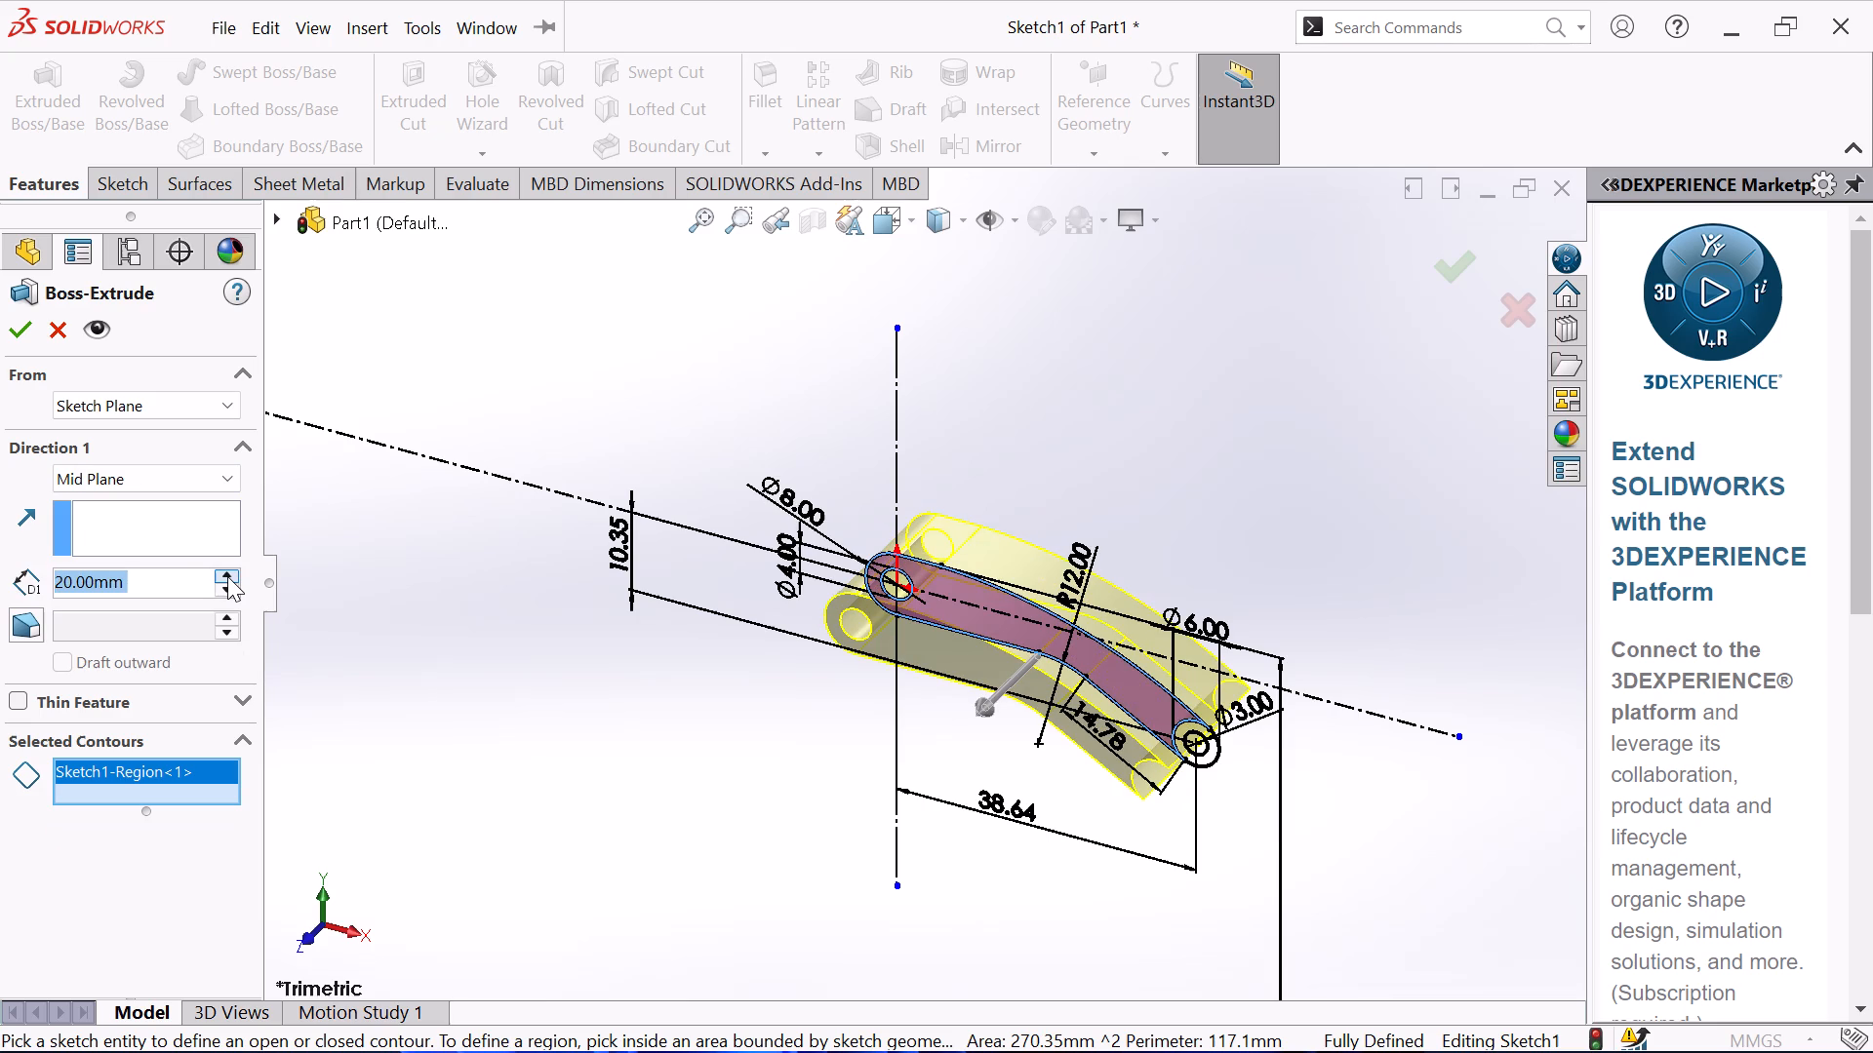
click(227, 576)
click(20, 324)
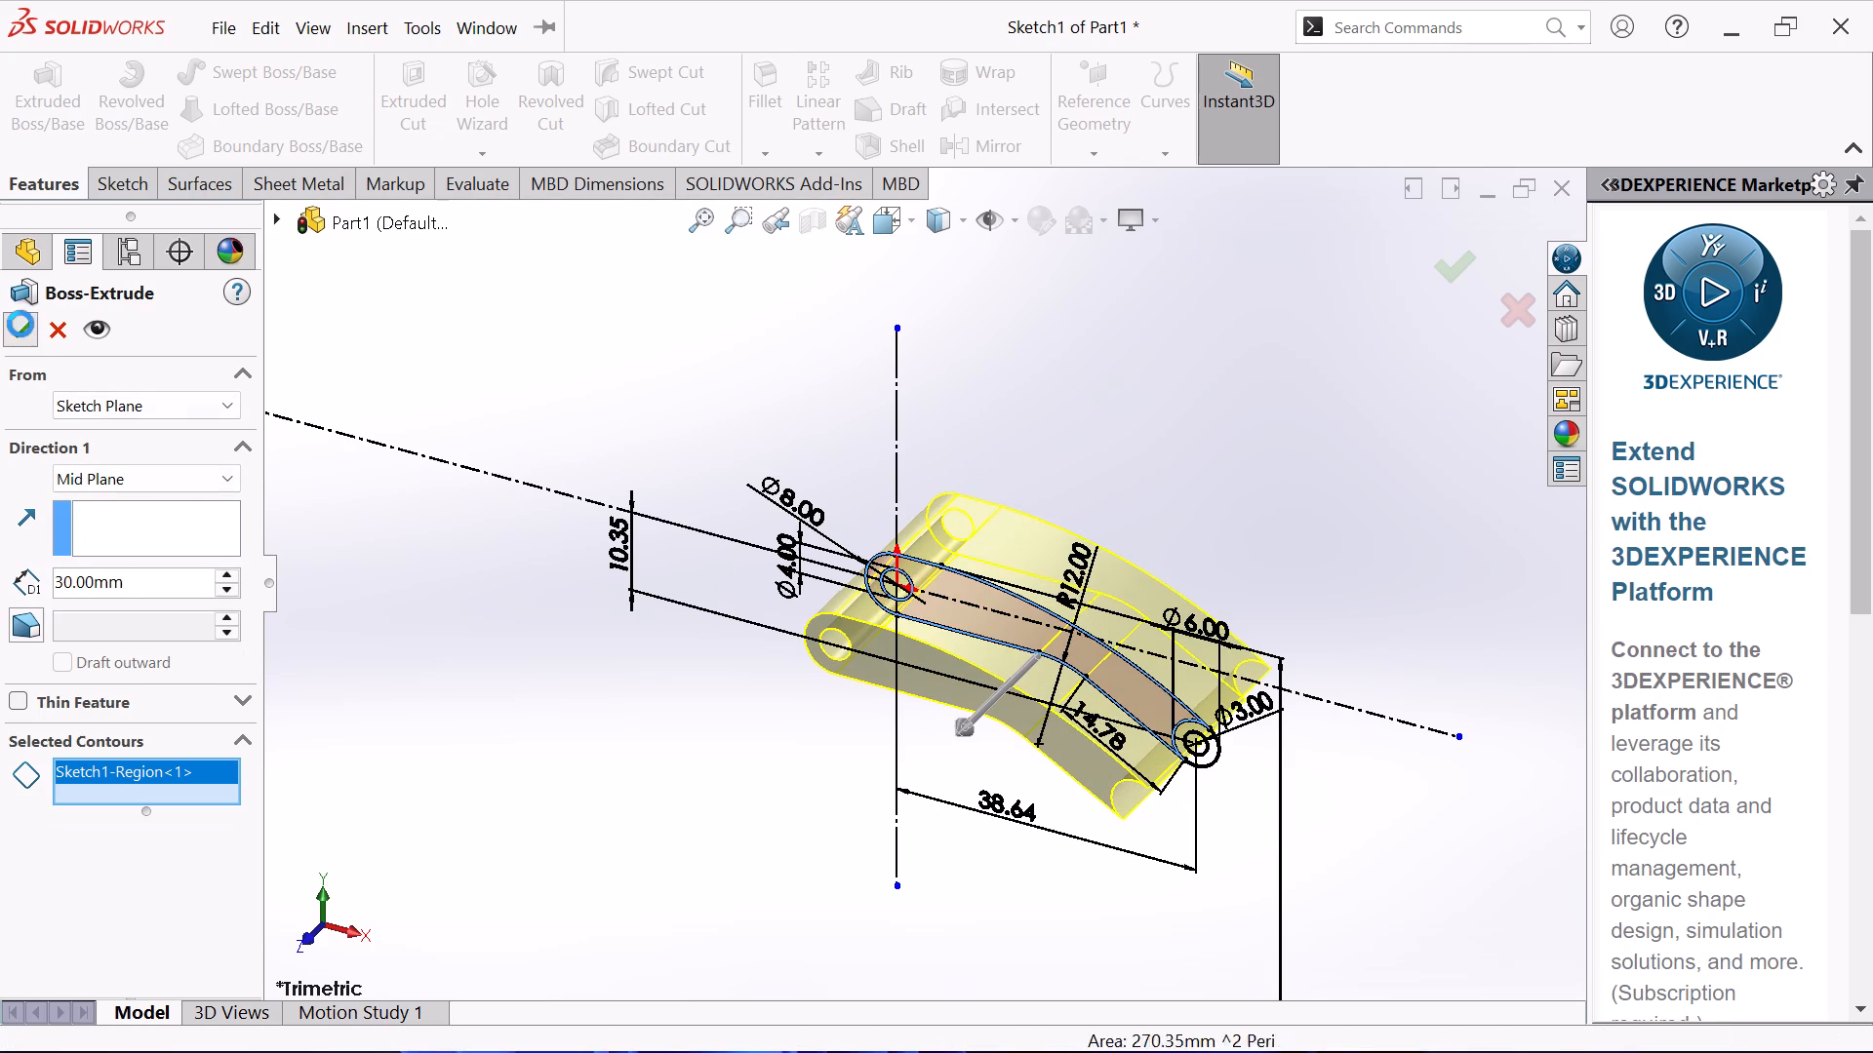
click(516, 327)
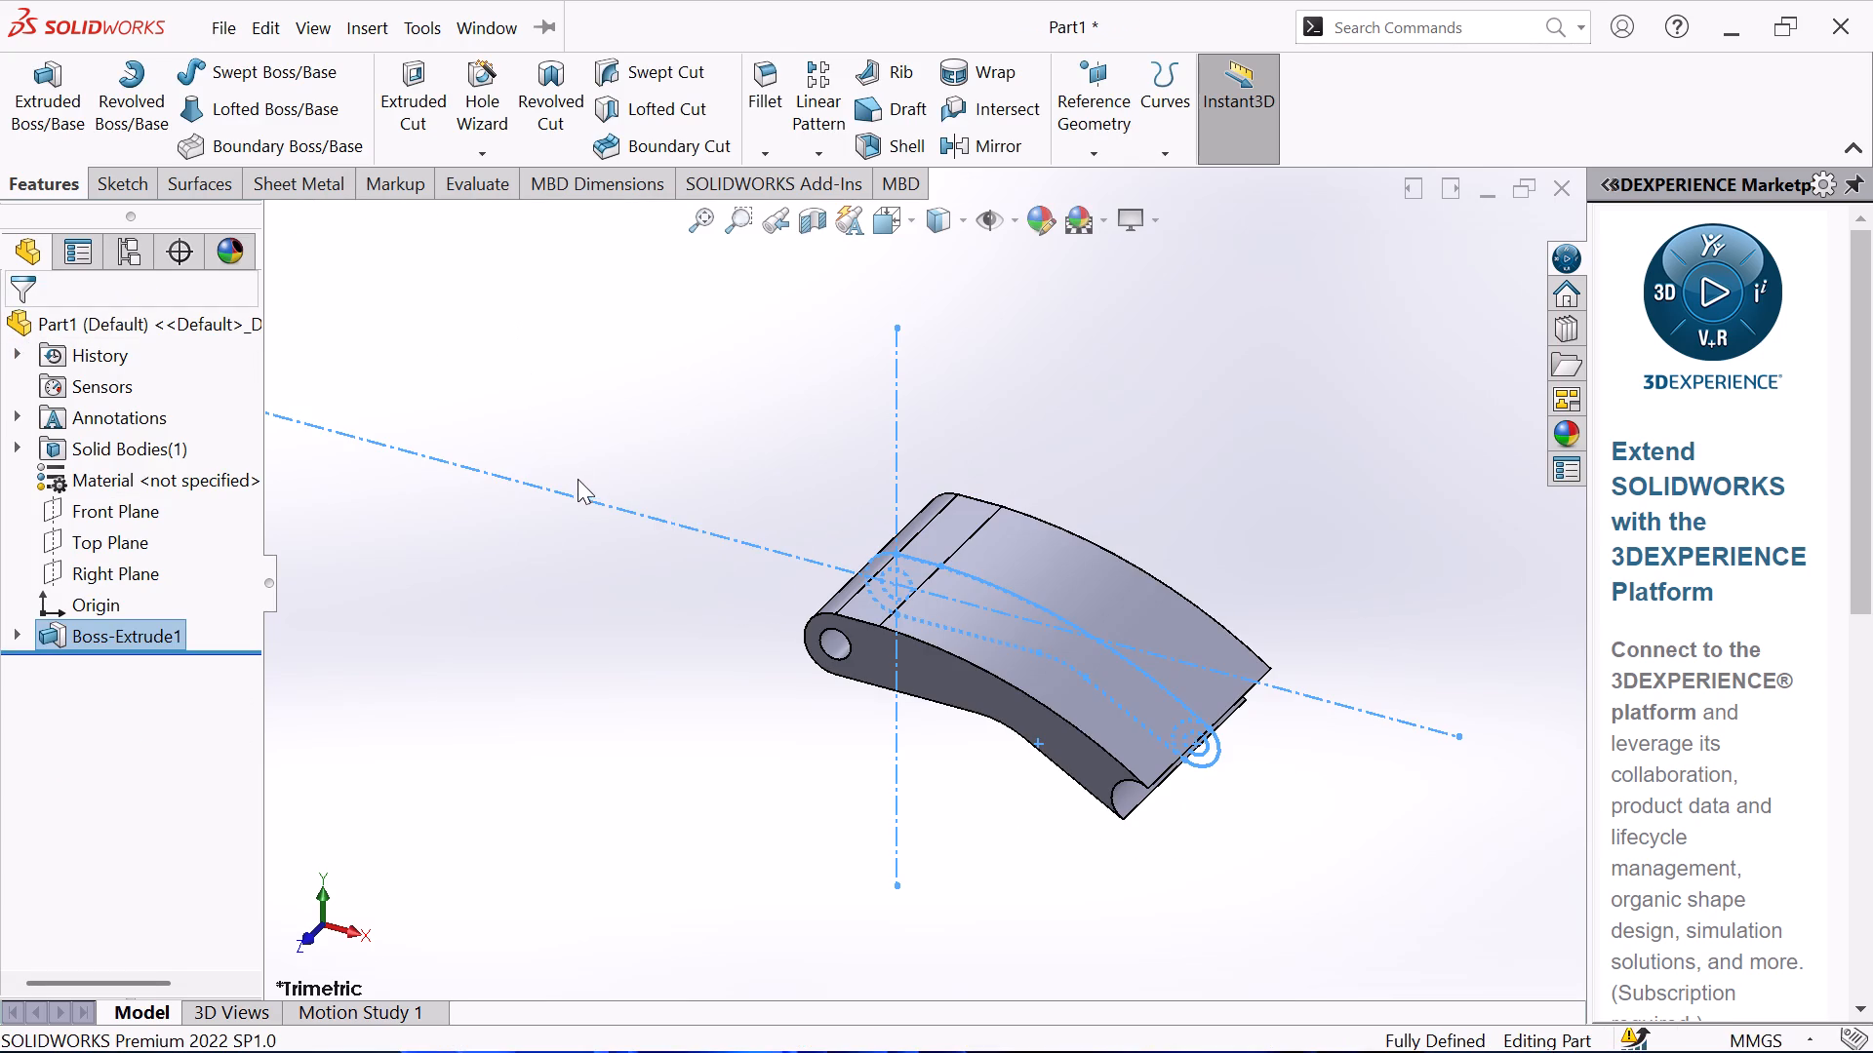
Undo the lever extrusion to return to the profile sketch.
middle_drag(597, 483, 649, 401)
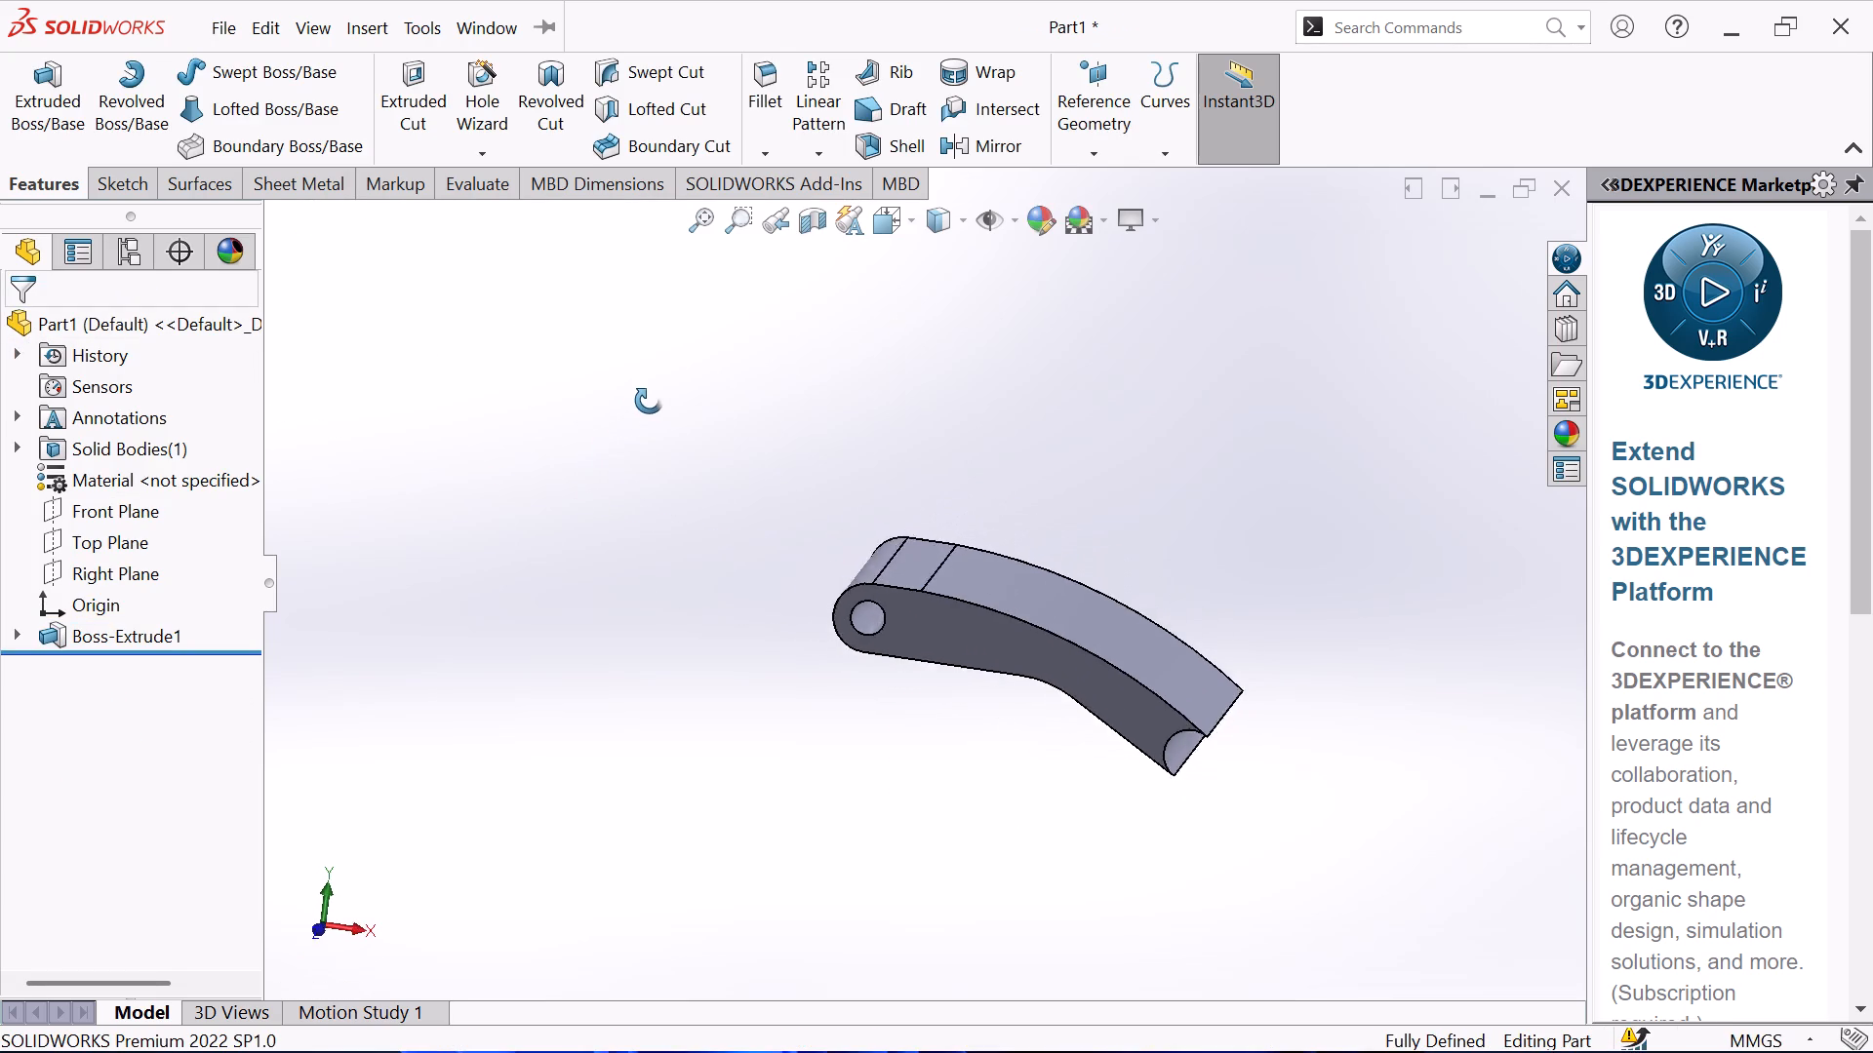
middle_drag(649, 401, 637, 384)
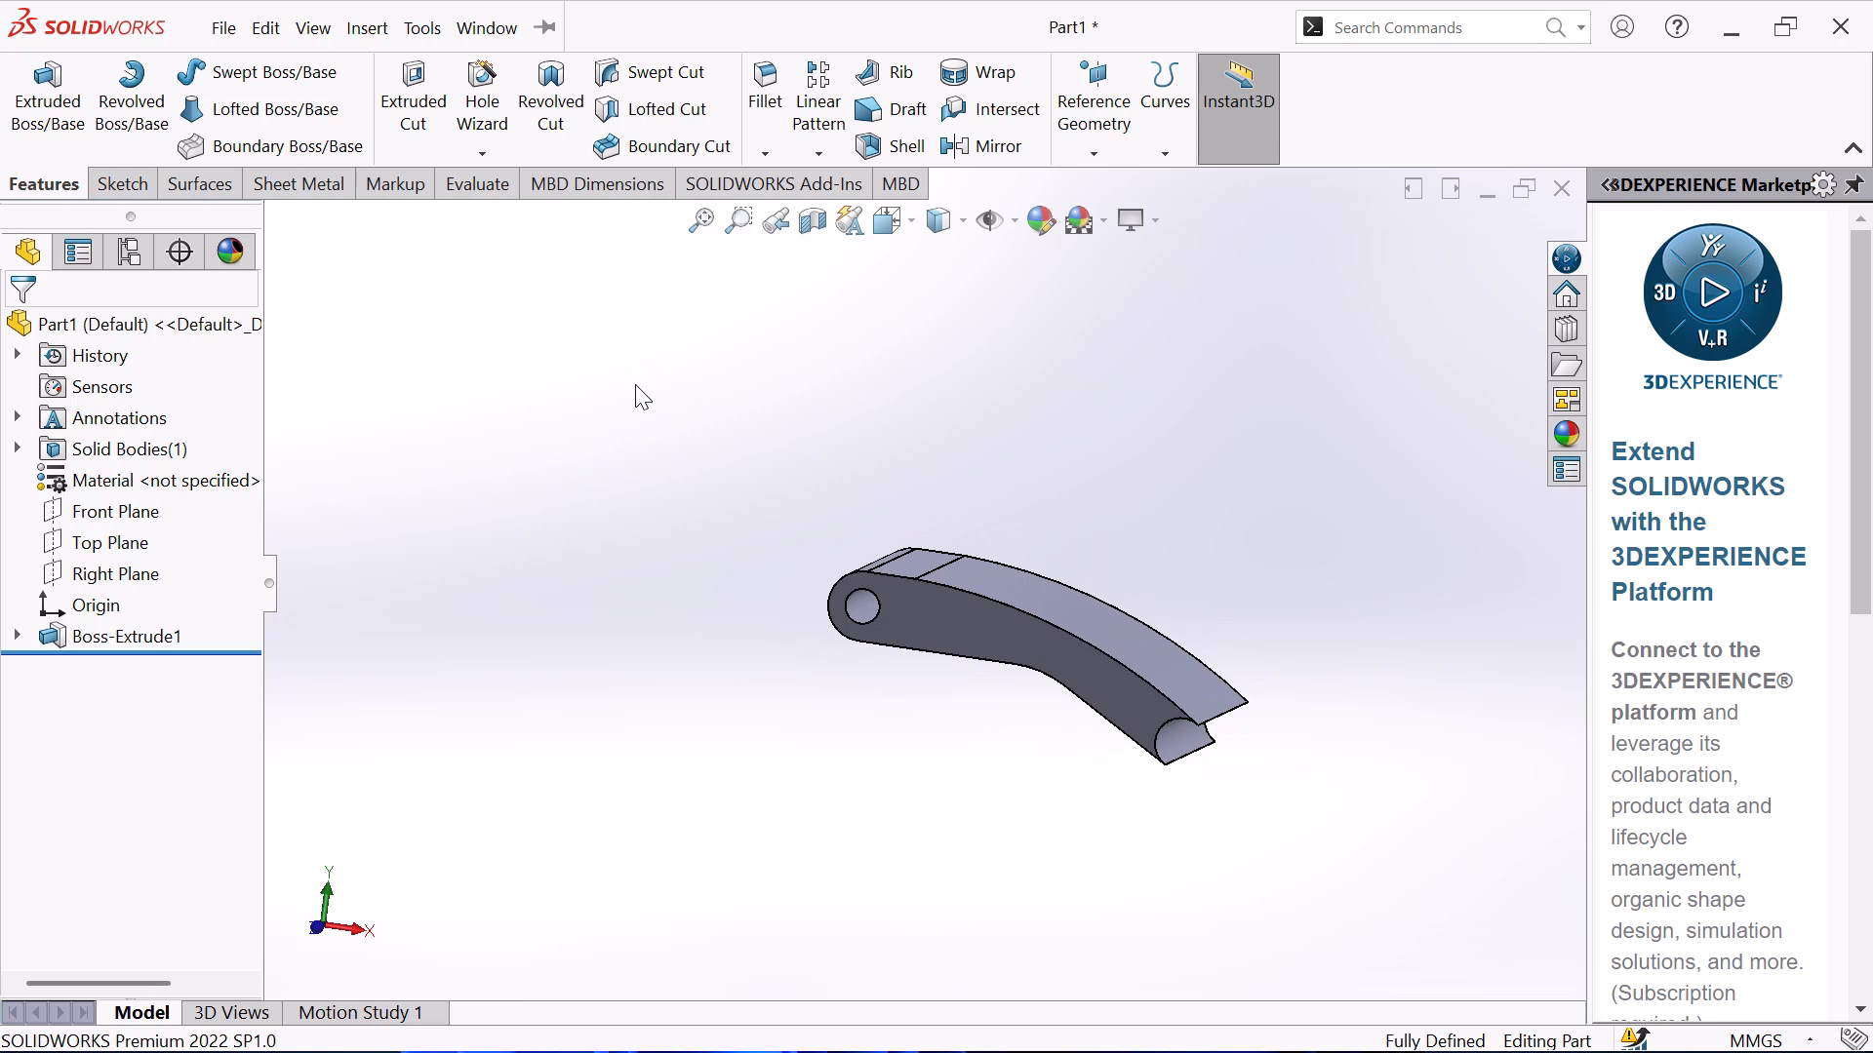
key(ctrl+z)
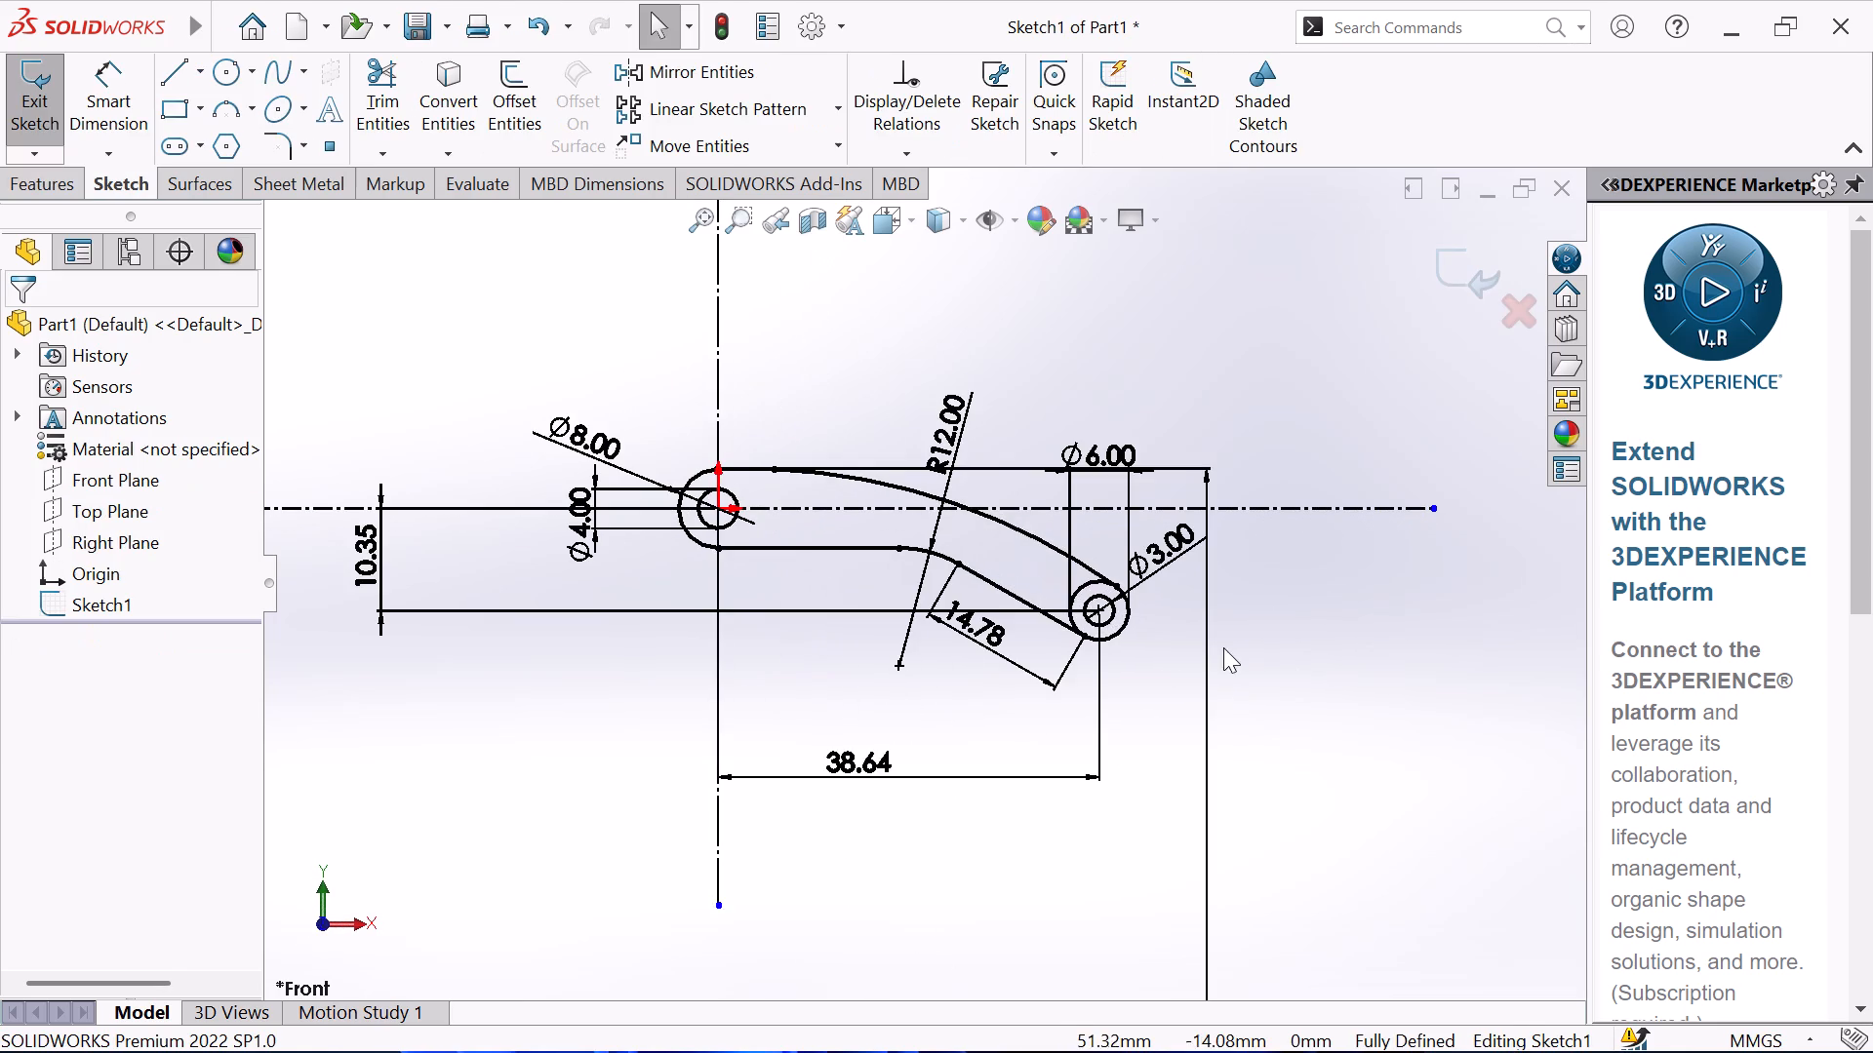
Trim away the arc of the 6 mm circle that lies inside the lever profile.
click(390, 81)
scroll(1220, 631, down, 3)
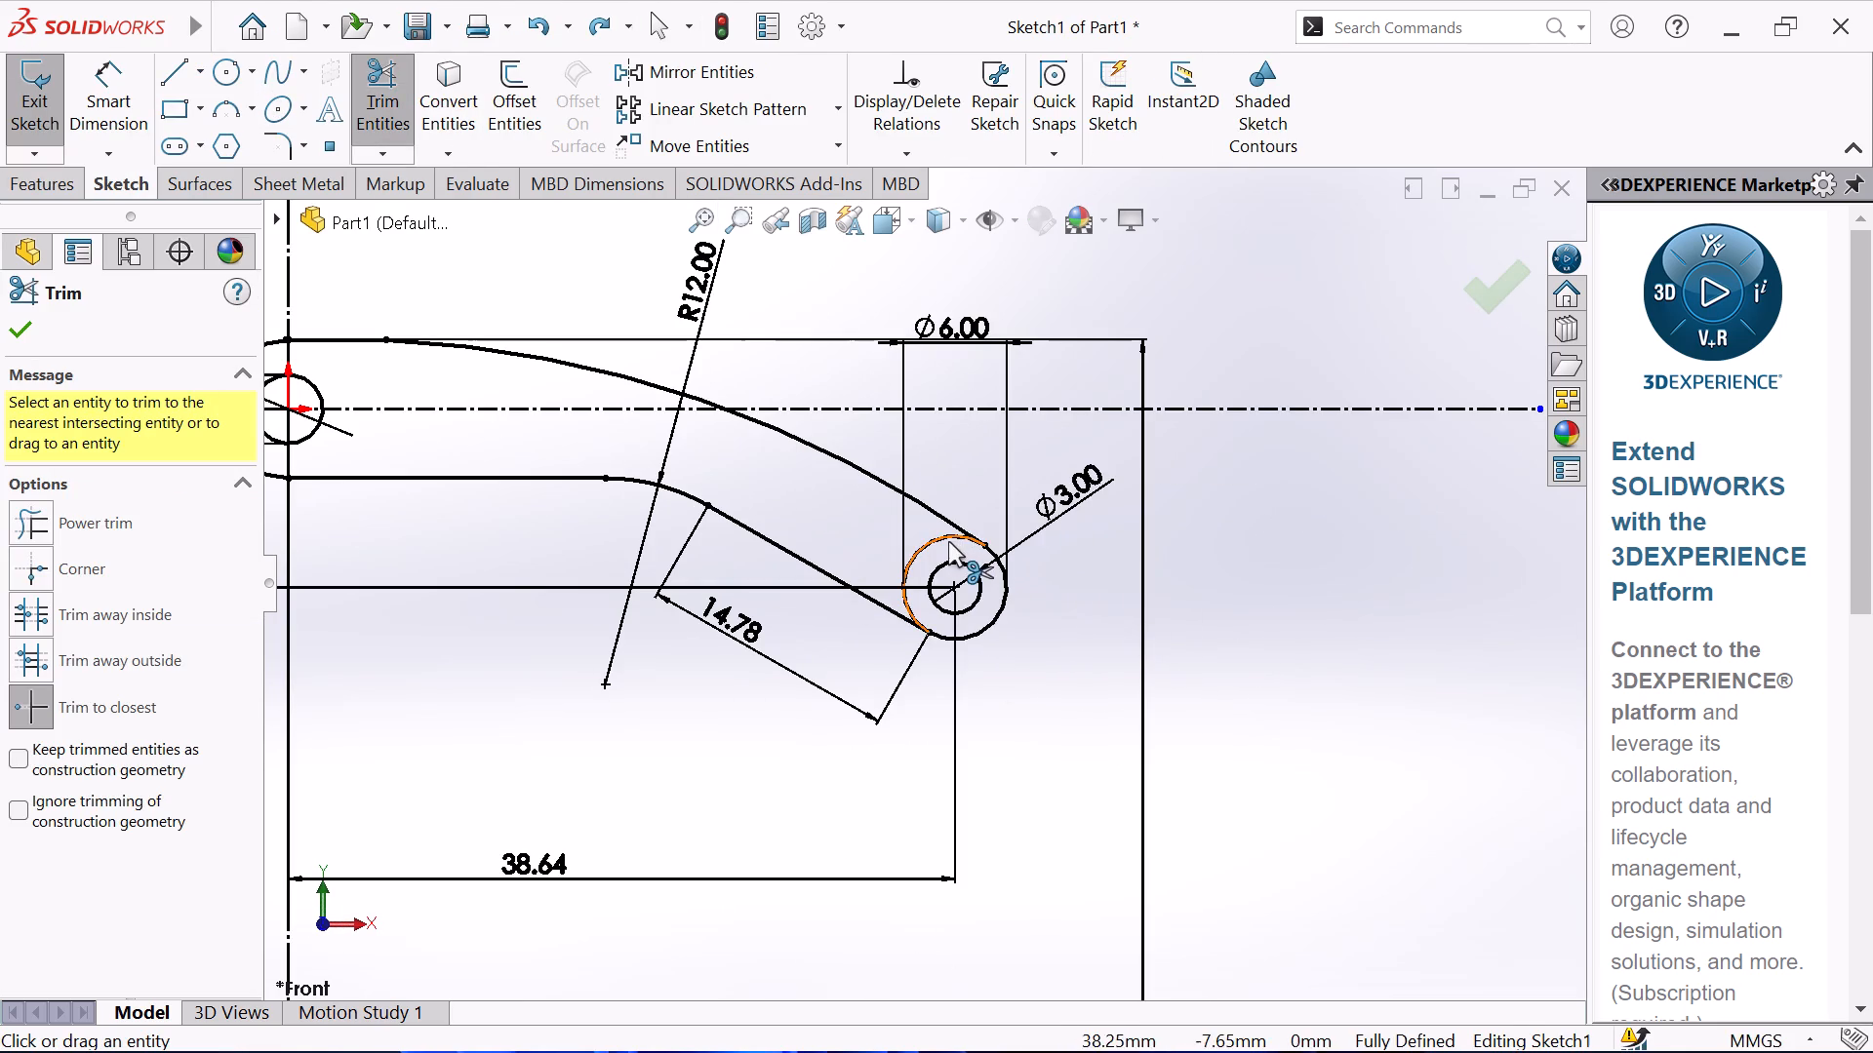
click(946, 538)
right_click(1359, 602)
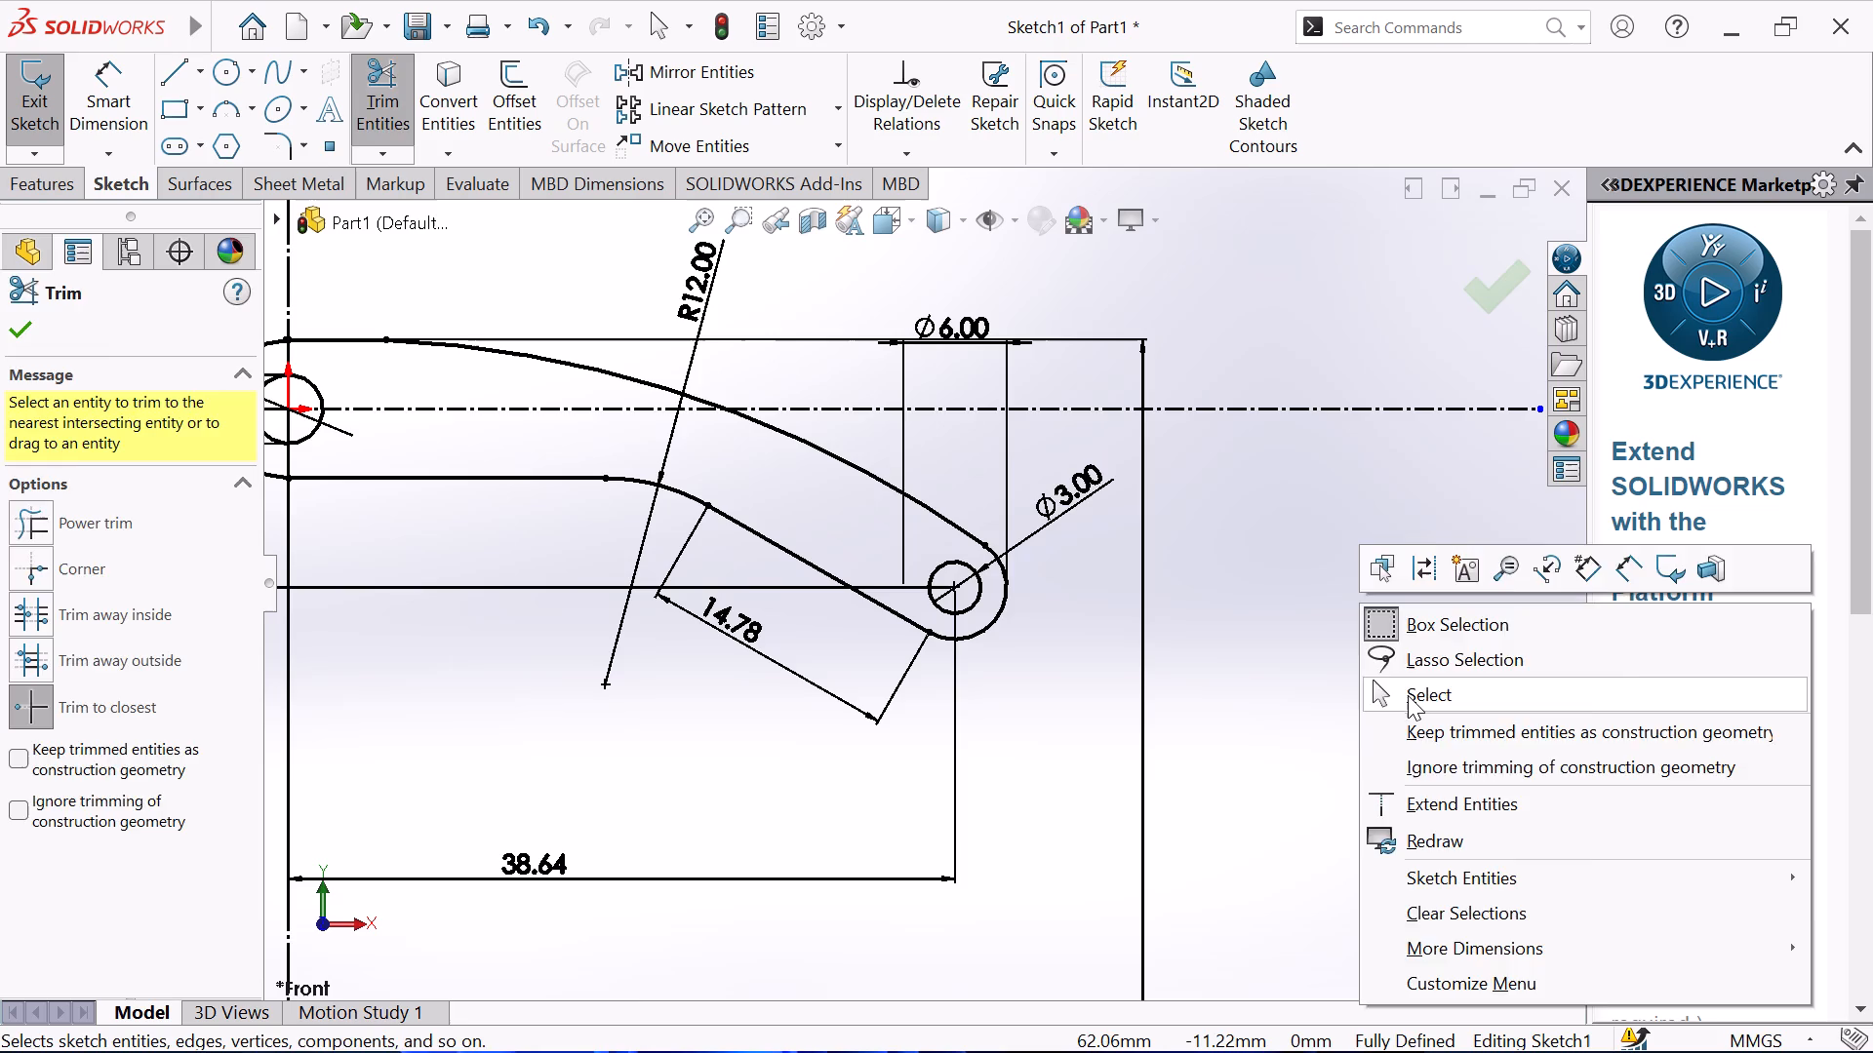
click(1408, 695)
Extrude the whole lever profile, excluding the two holes, 30 mm with the Mid Plane end condition.
scroll(624, 493, up, 4)
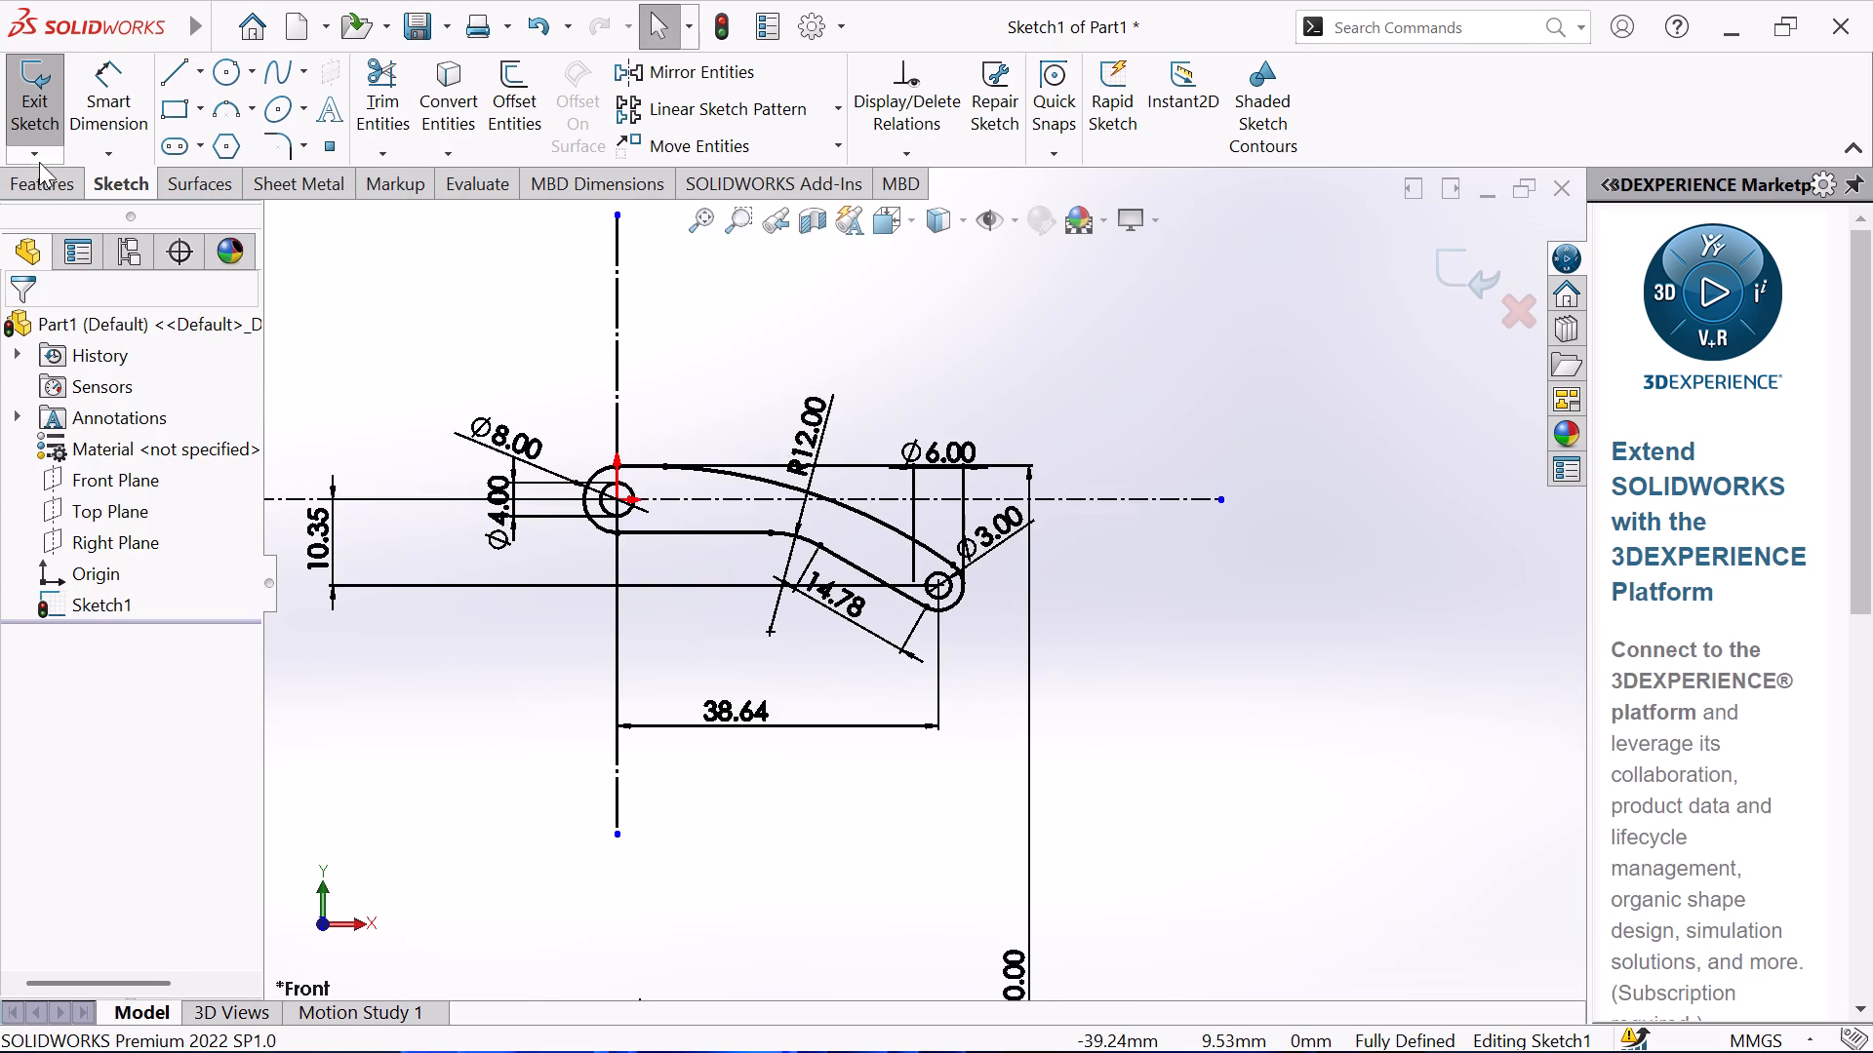
click(36, 177)
click(60, 121)
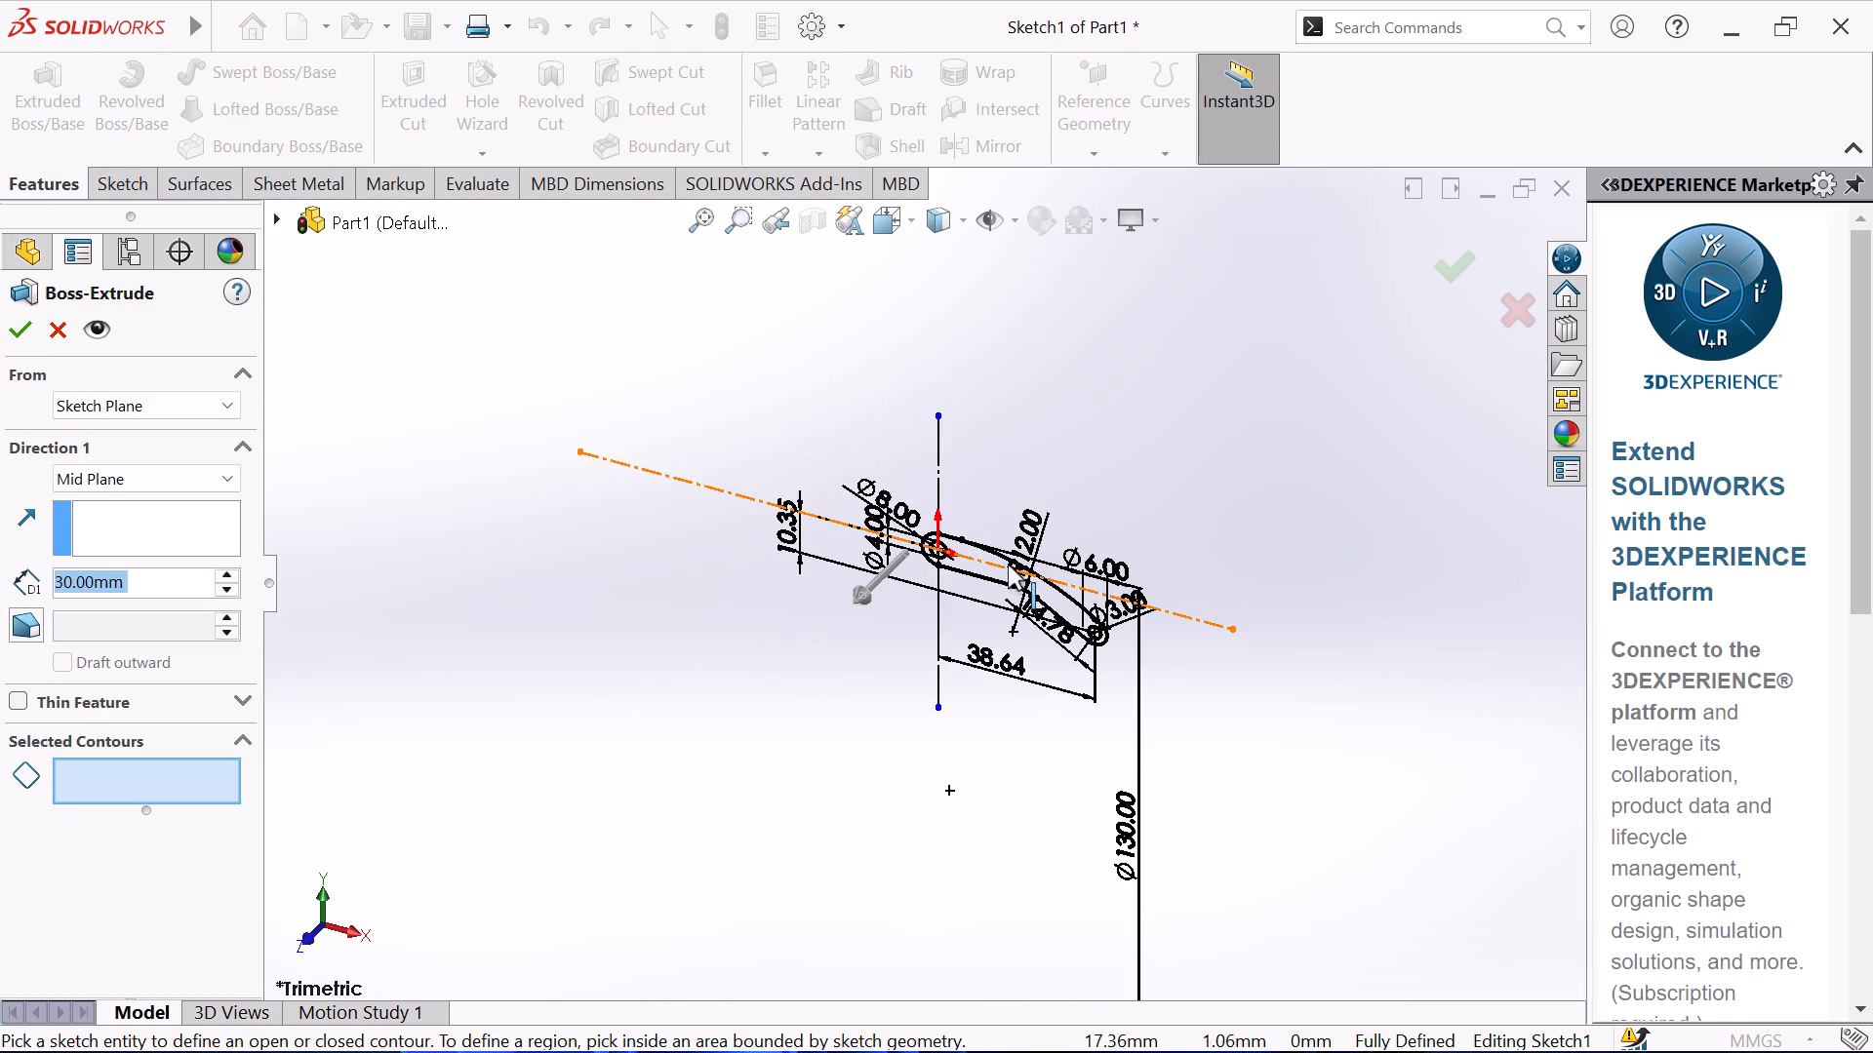
click(1002, 574)
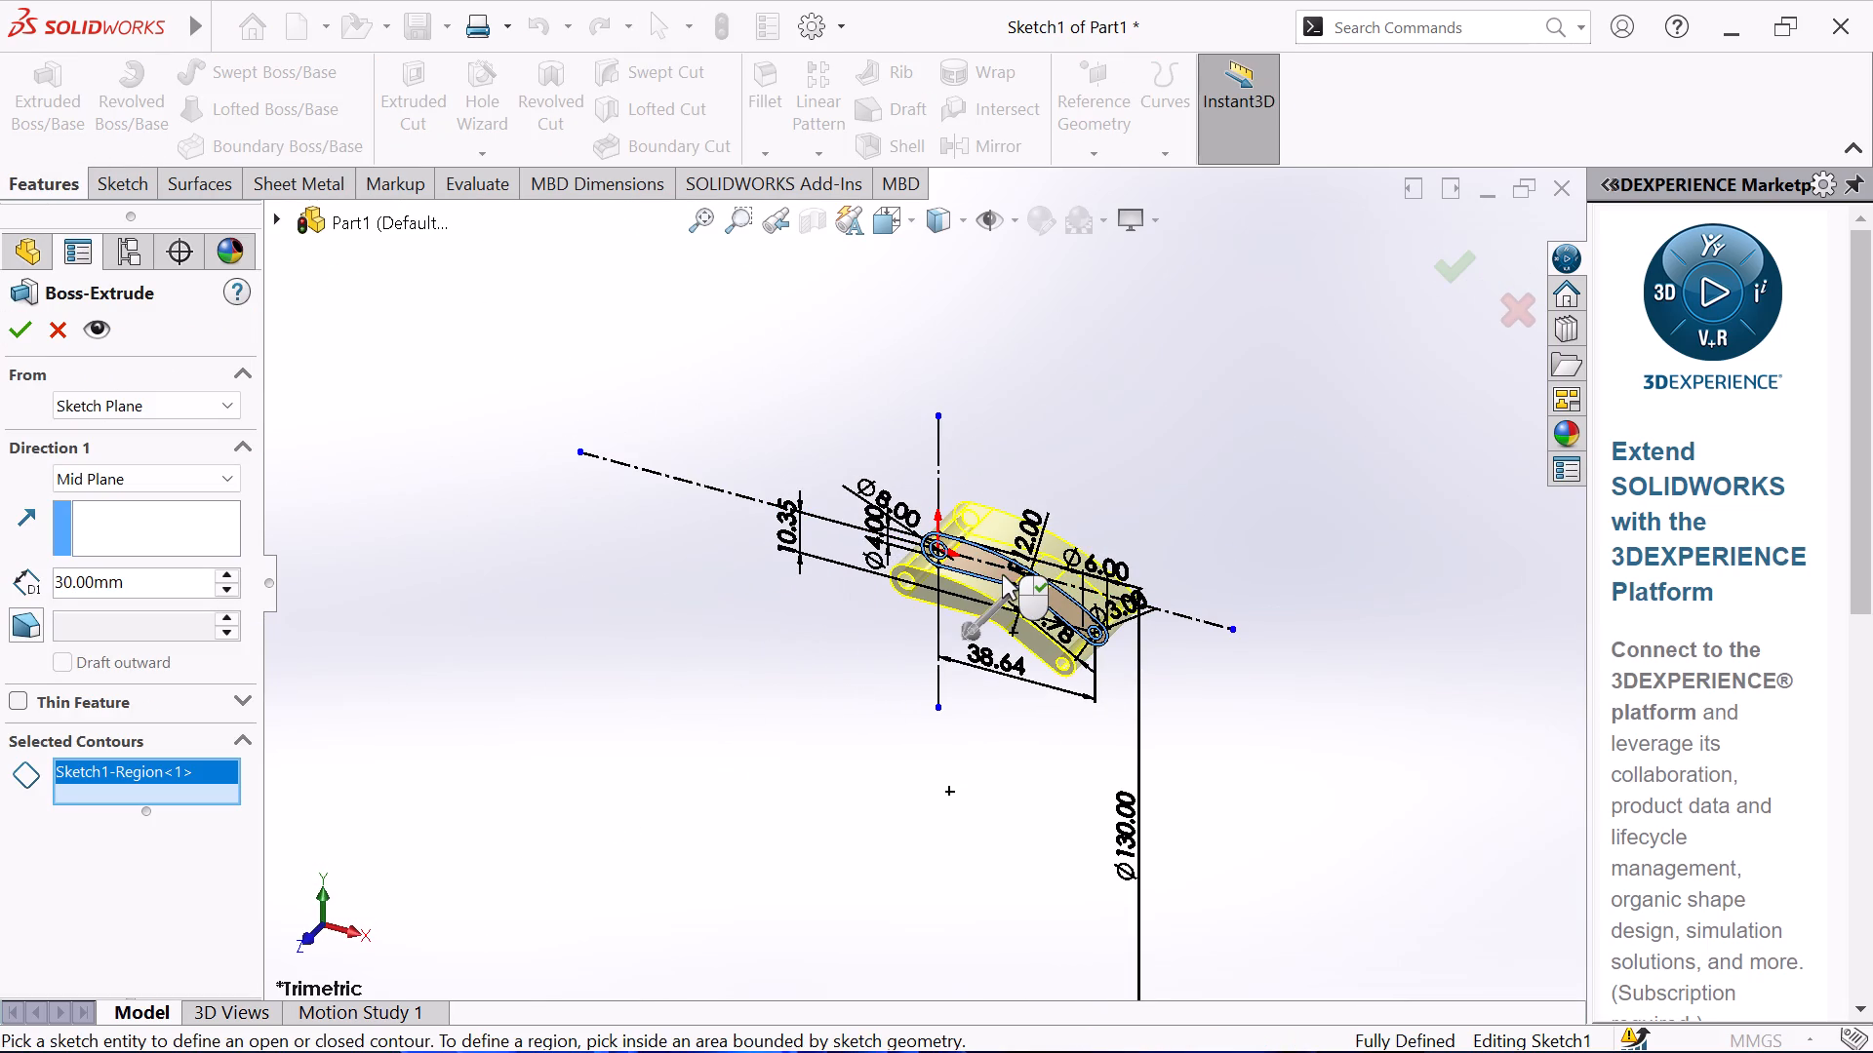
click(22, 320)
click(792, 626)
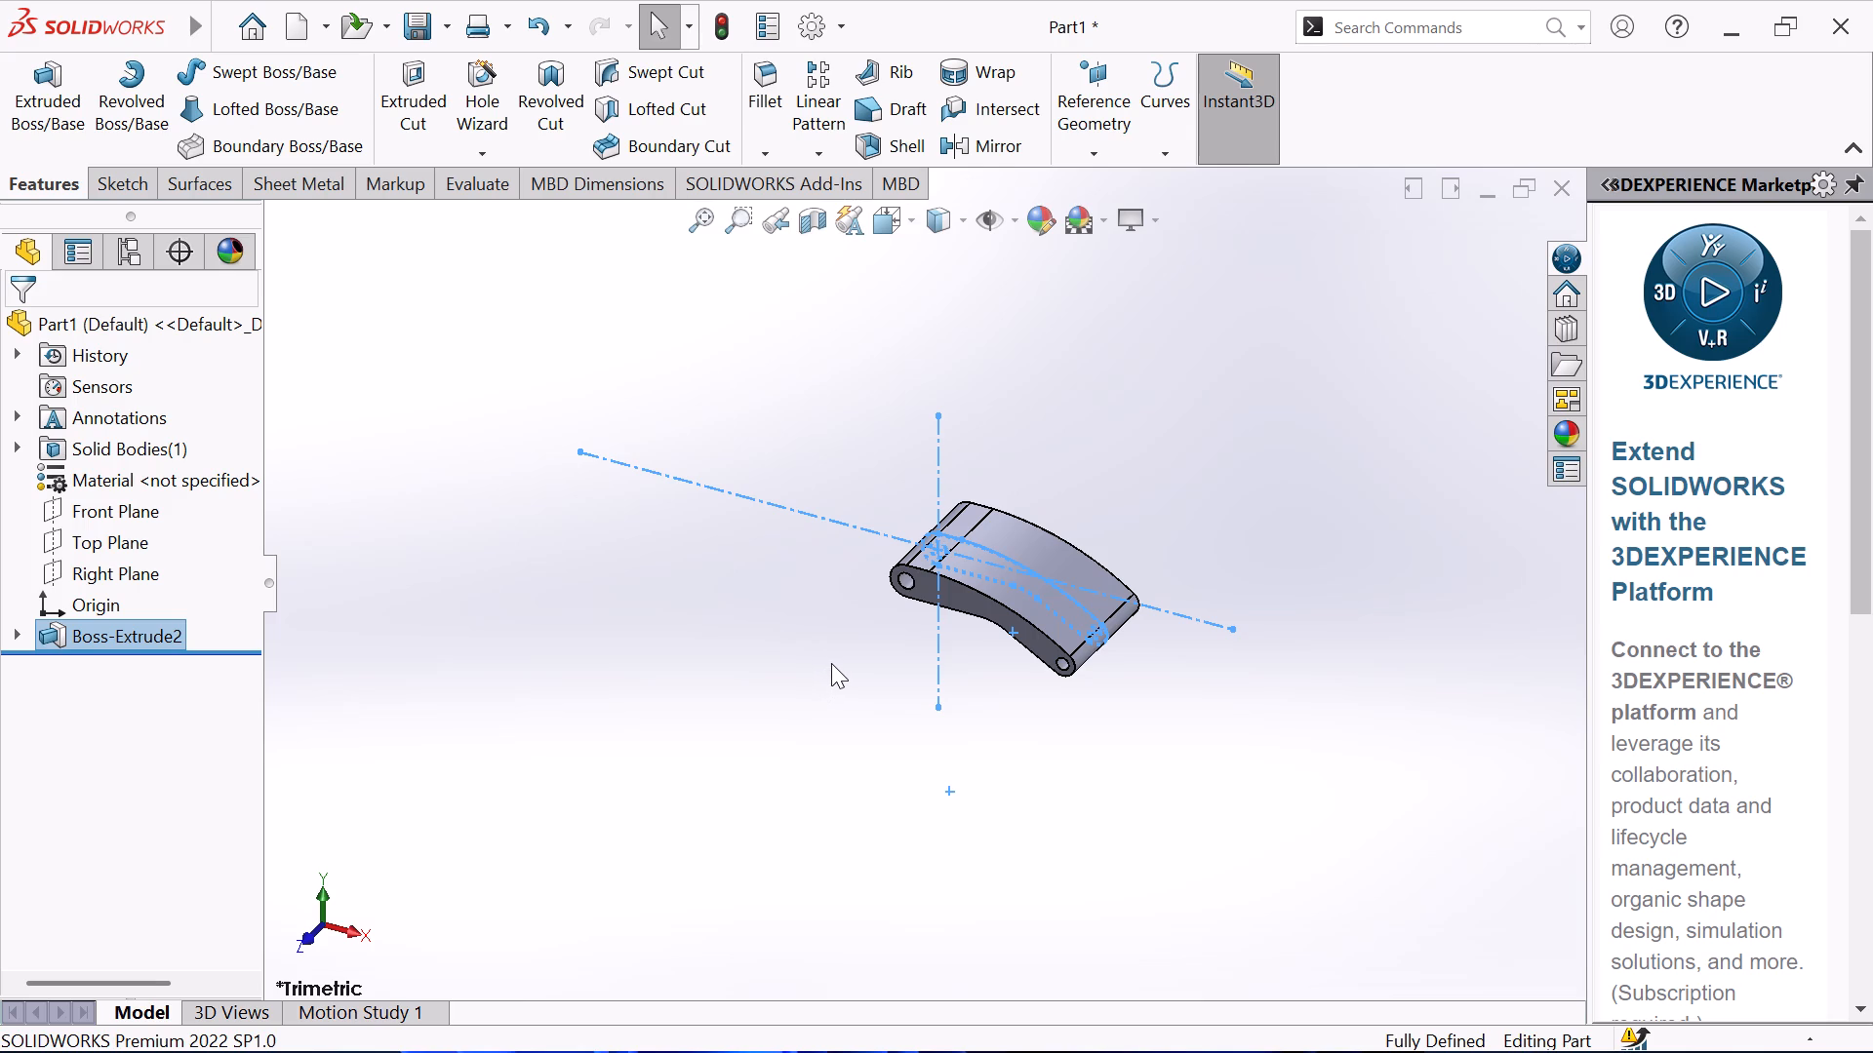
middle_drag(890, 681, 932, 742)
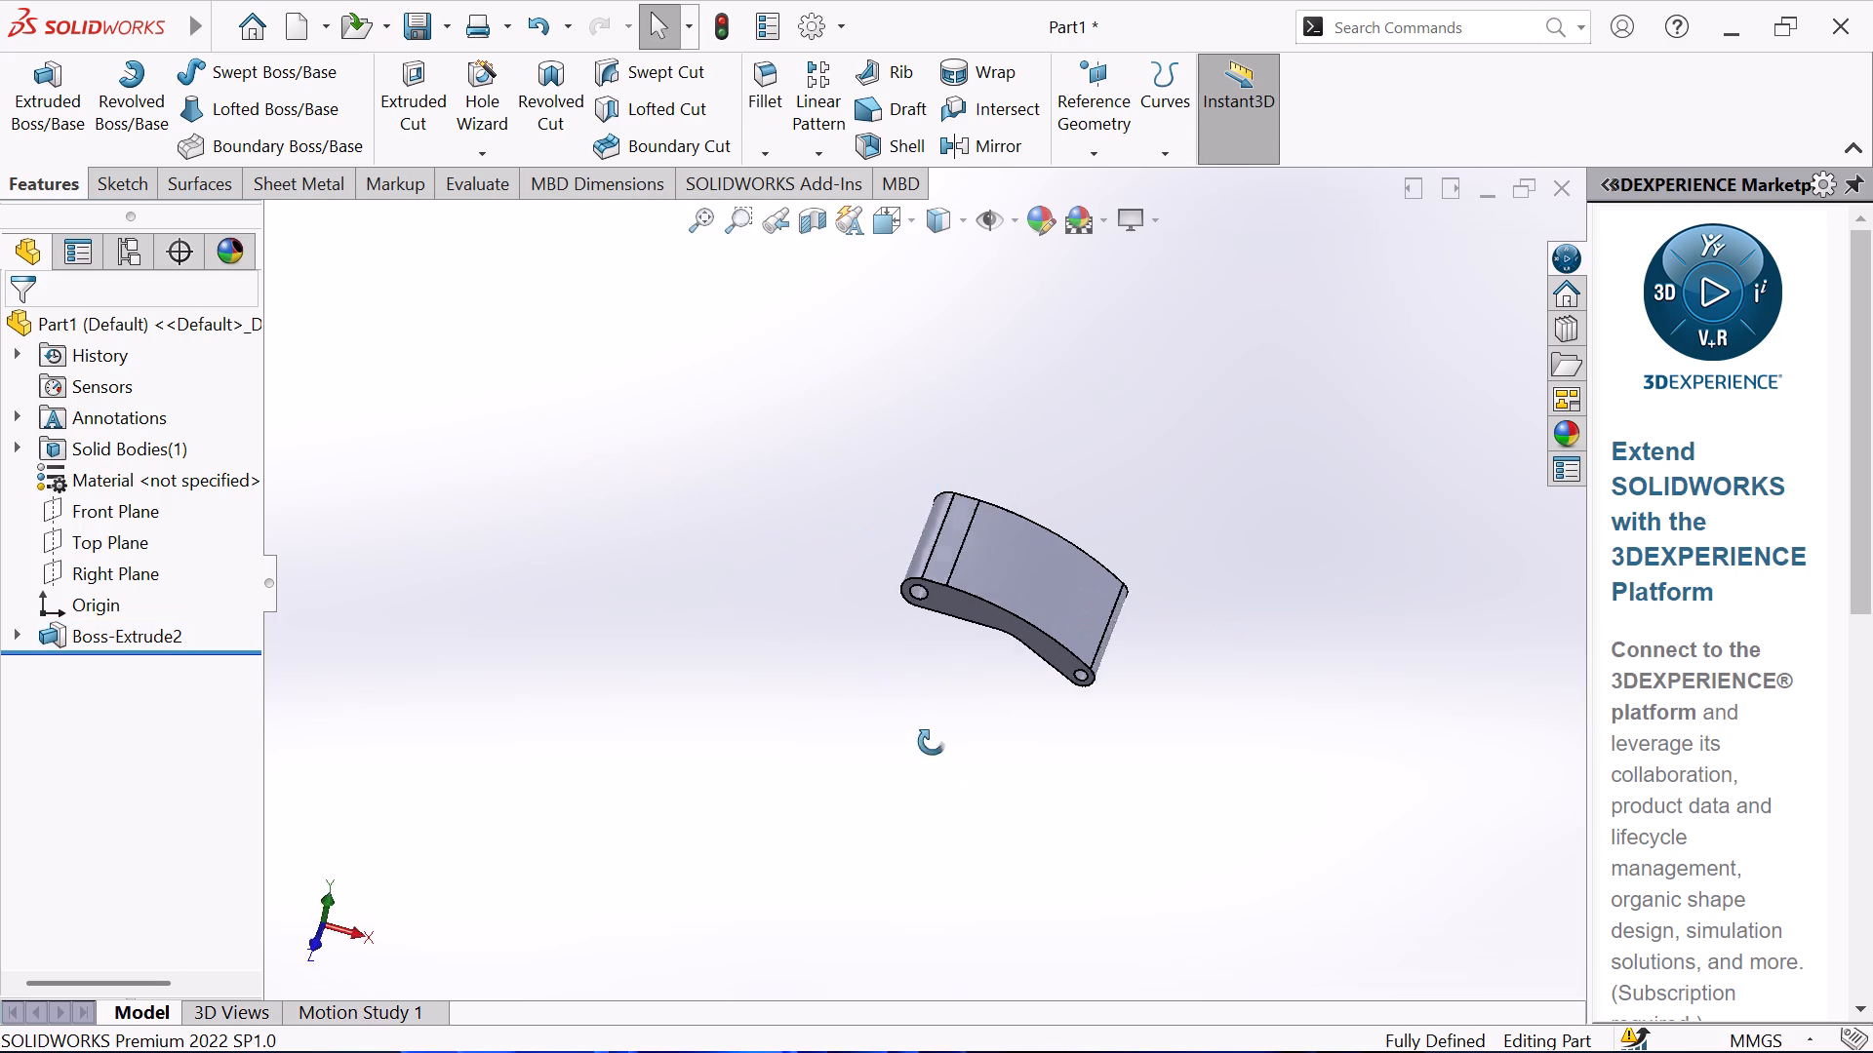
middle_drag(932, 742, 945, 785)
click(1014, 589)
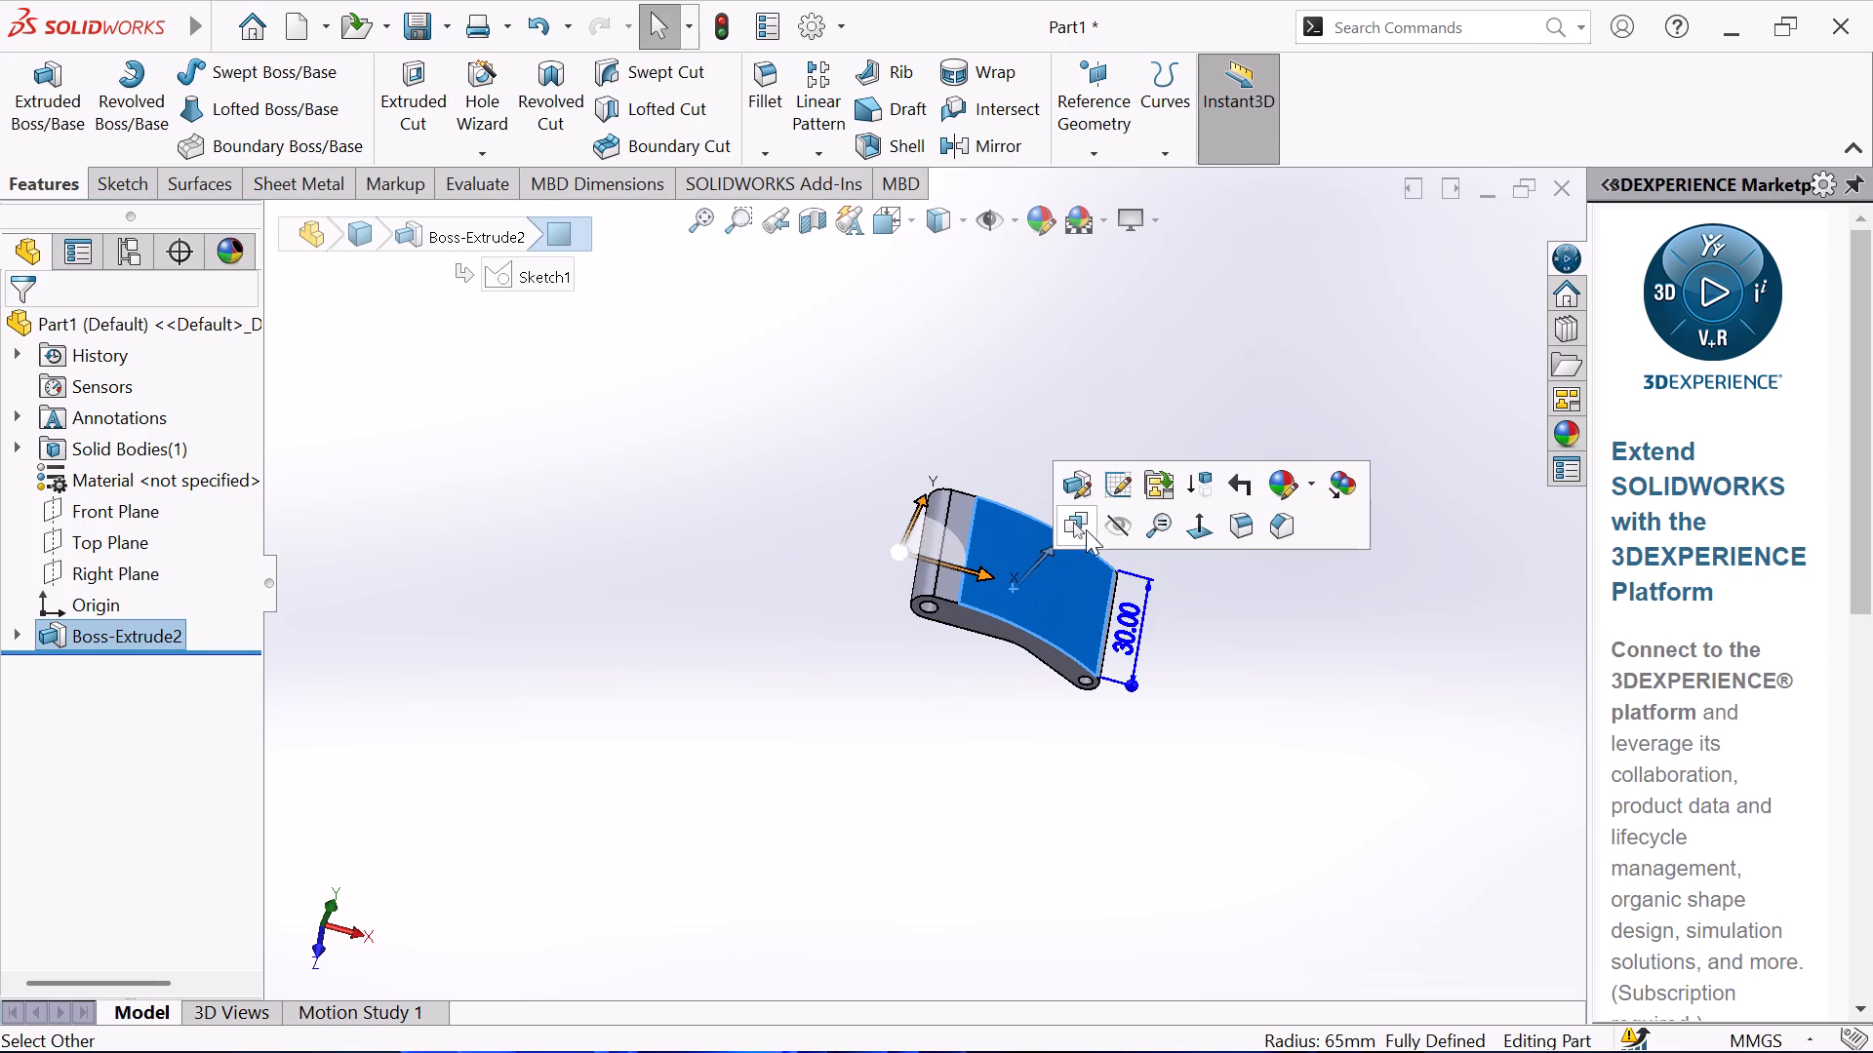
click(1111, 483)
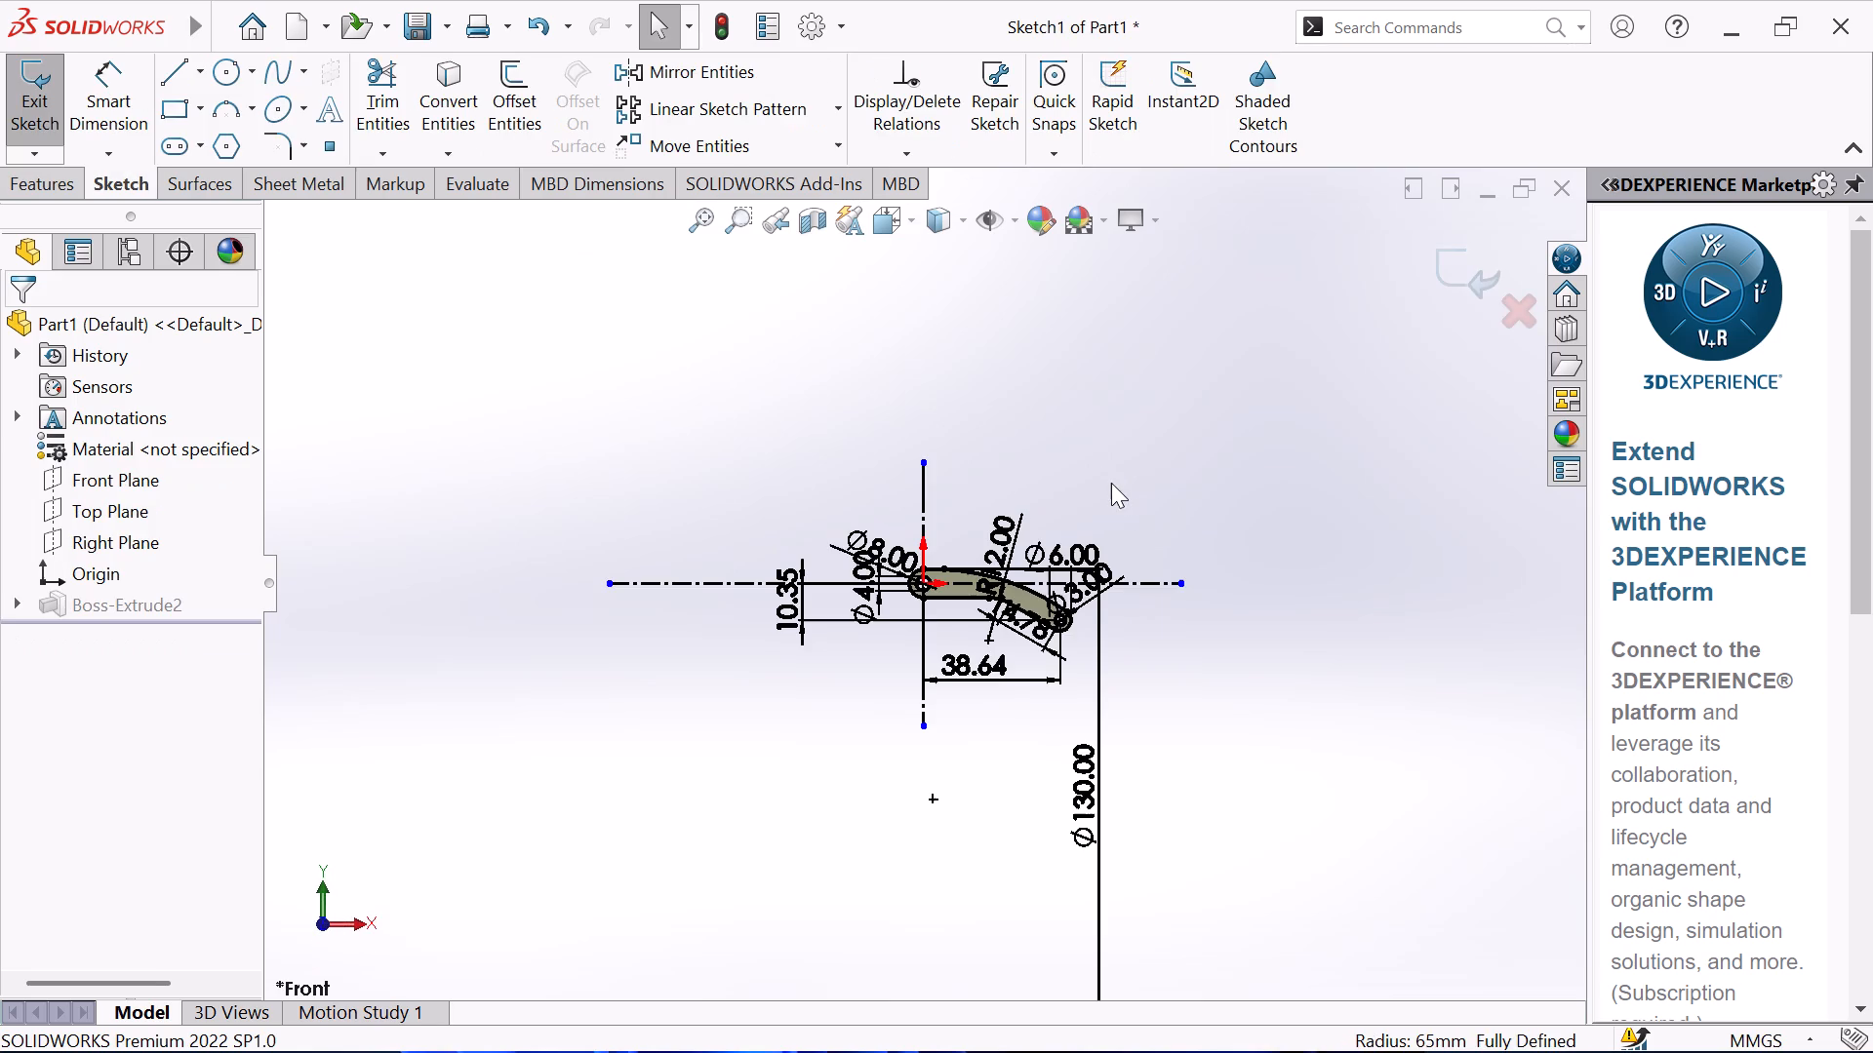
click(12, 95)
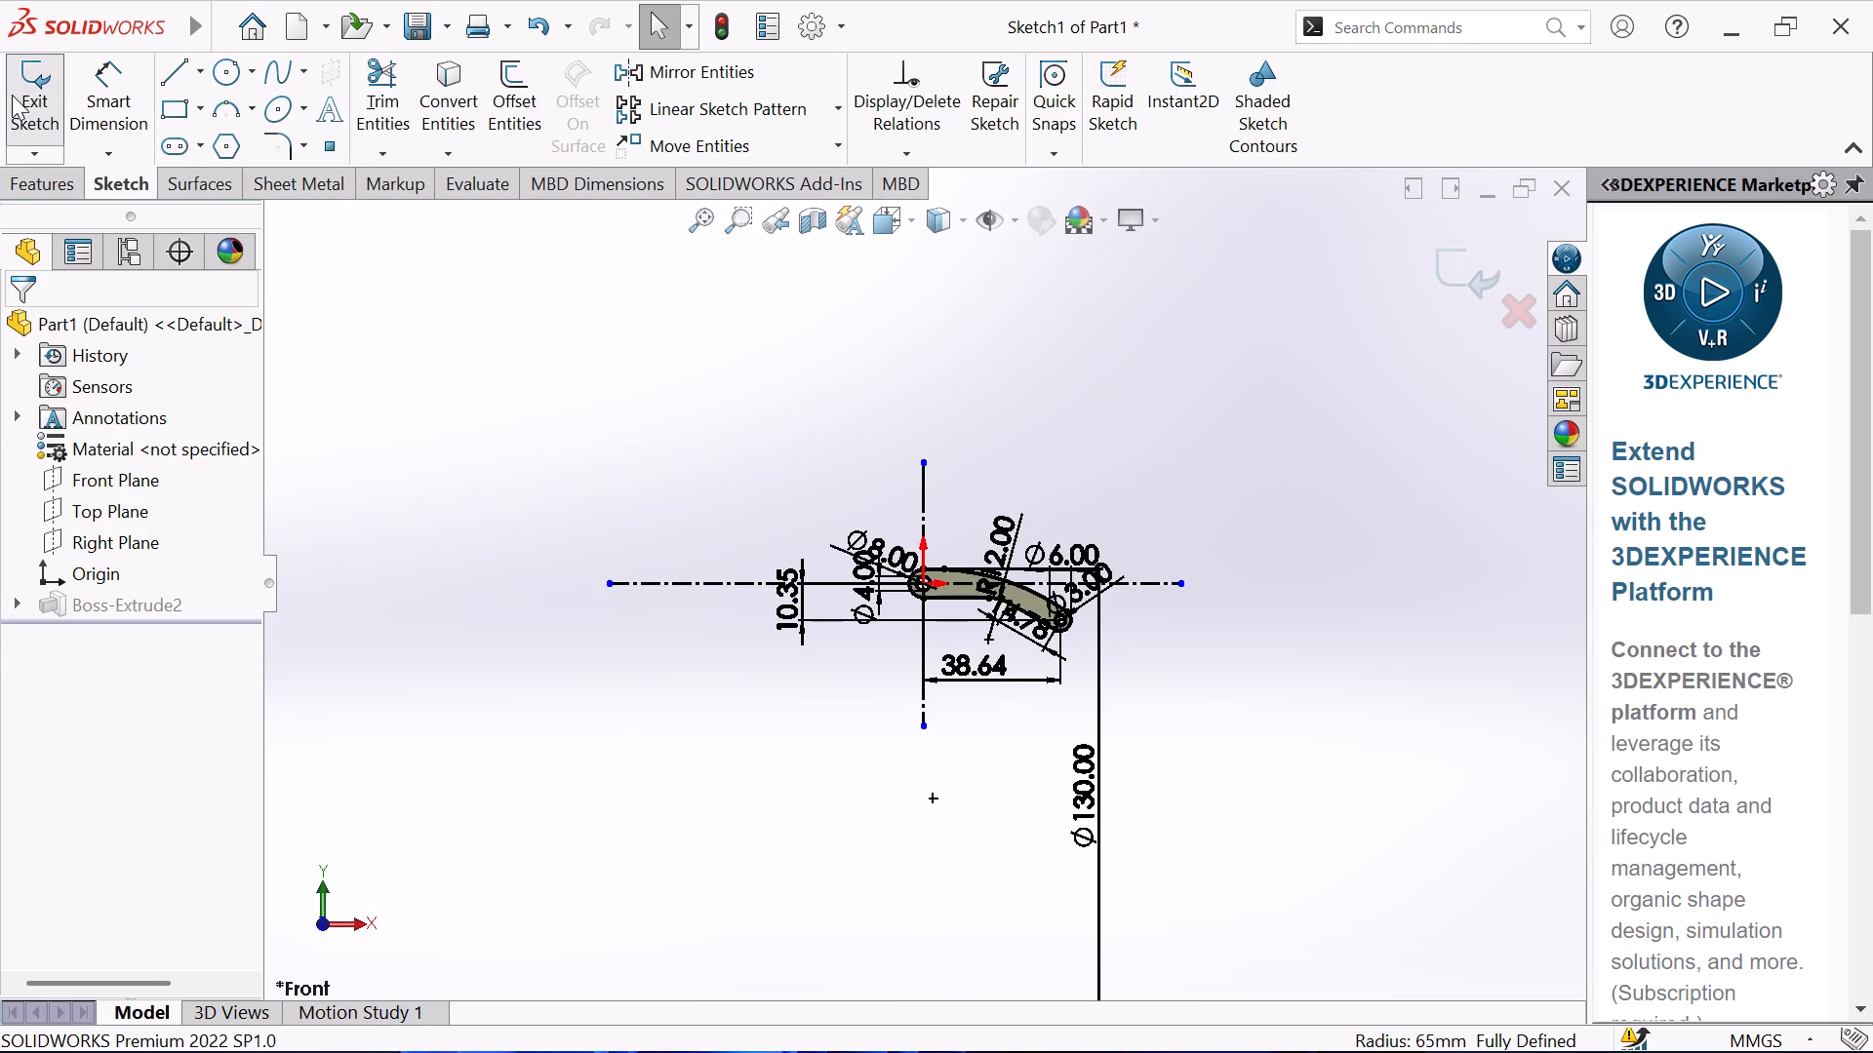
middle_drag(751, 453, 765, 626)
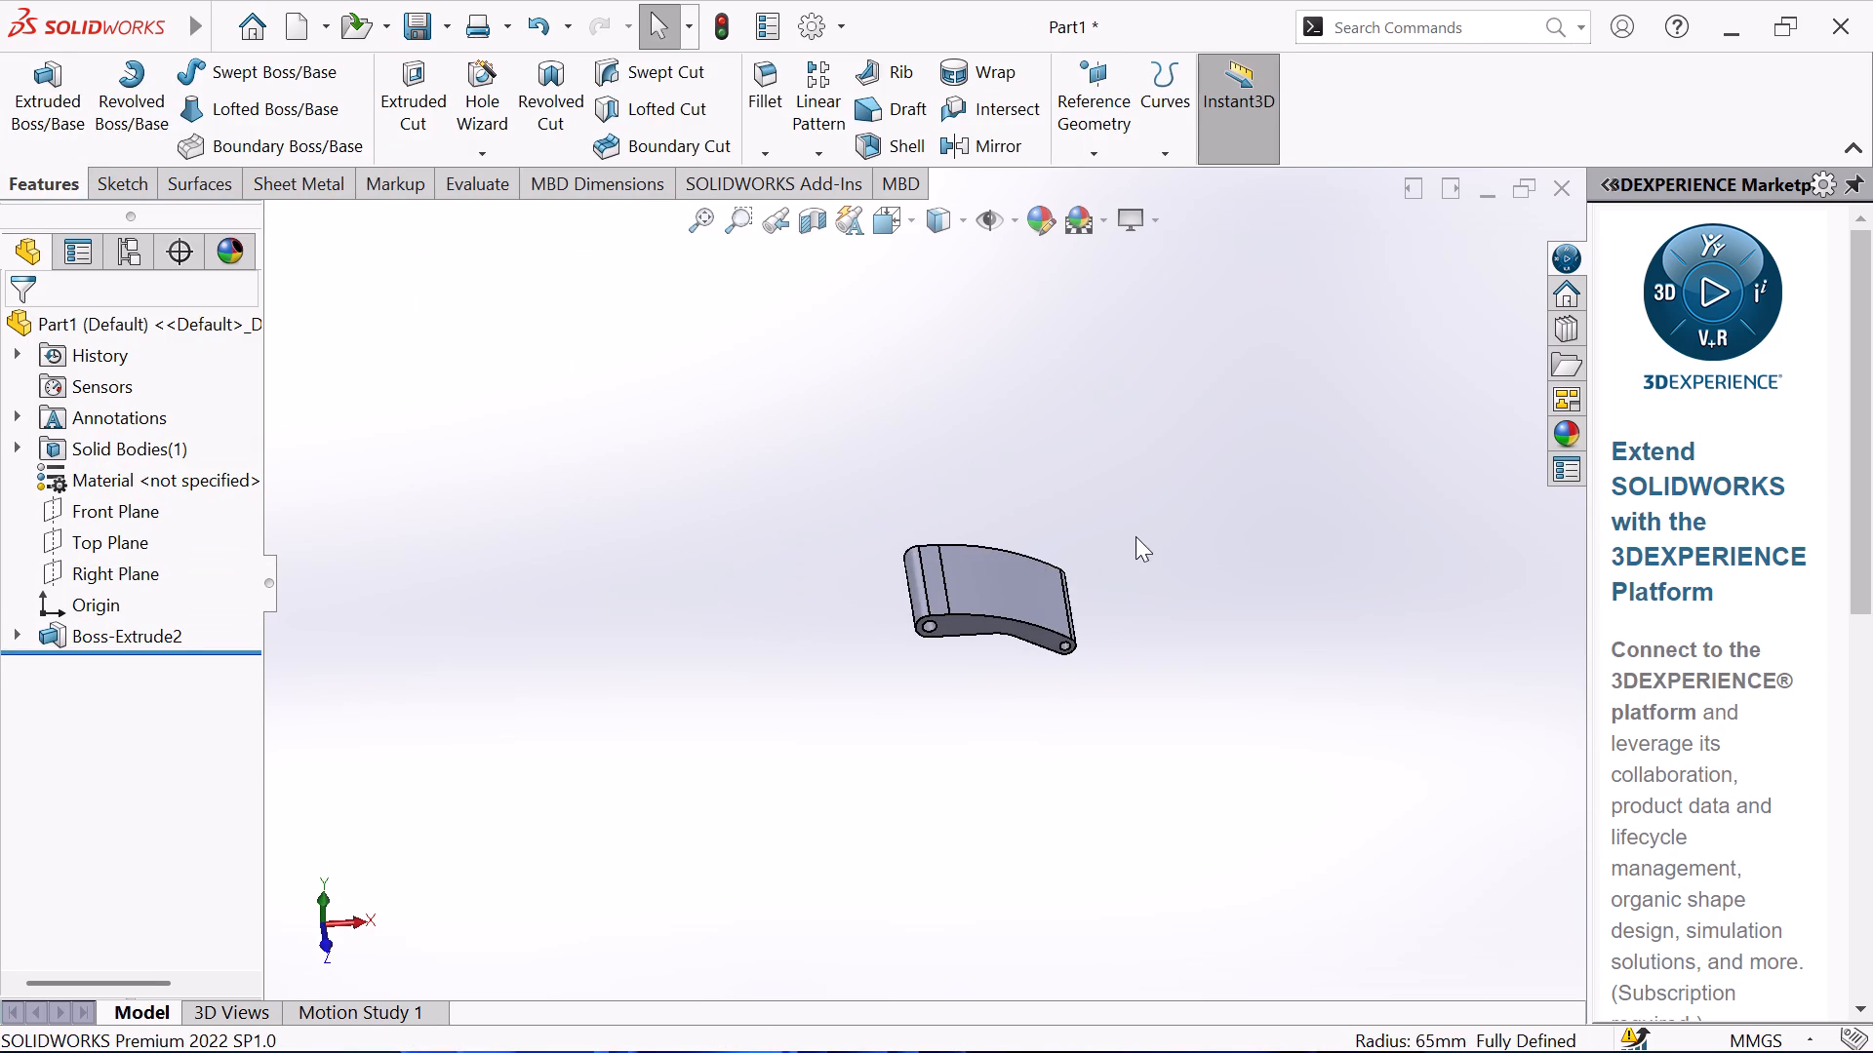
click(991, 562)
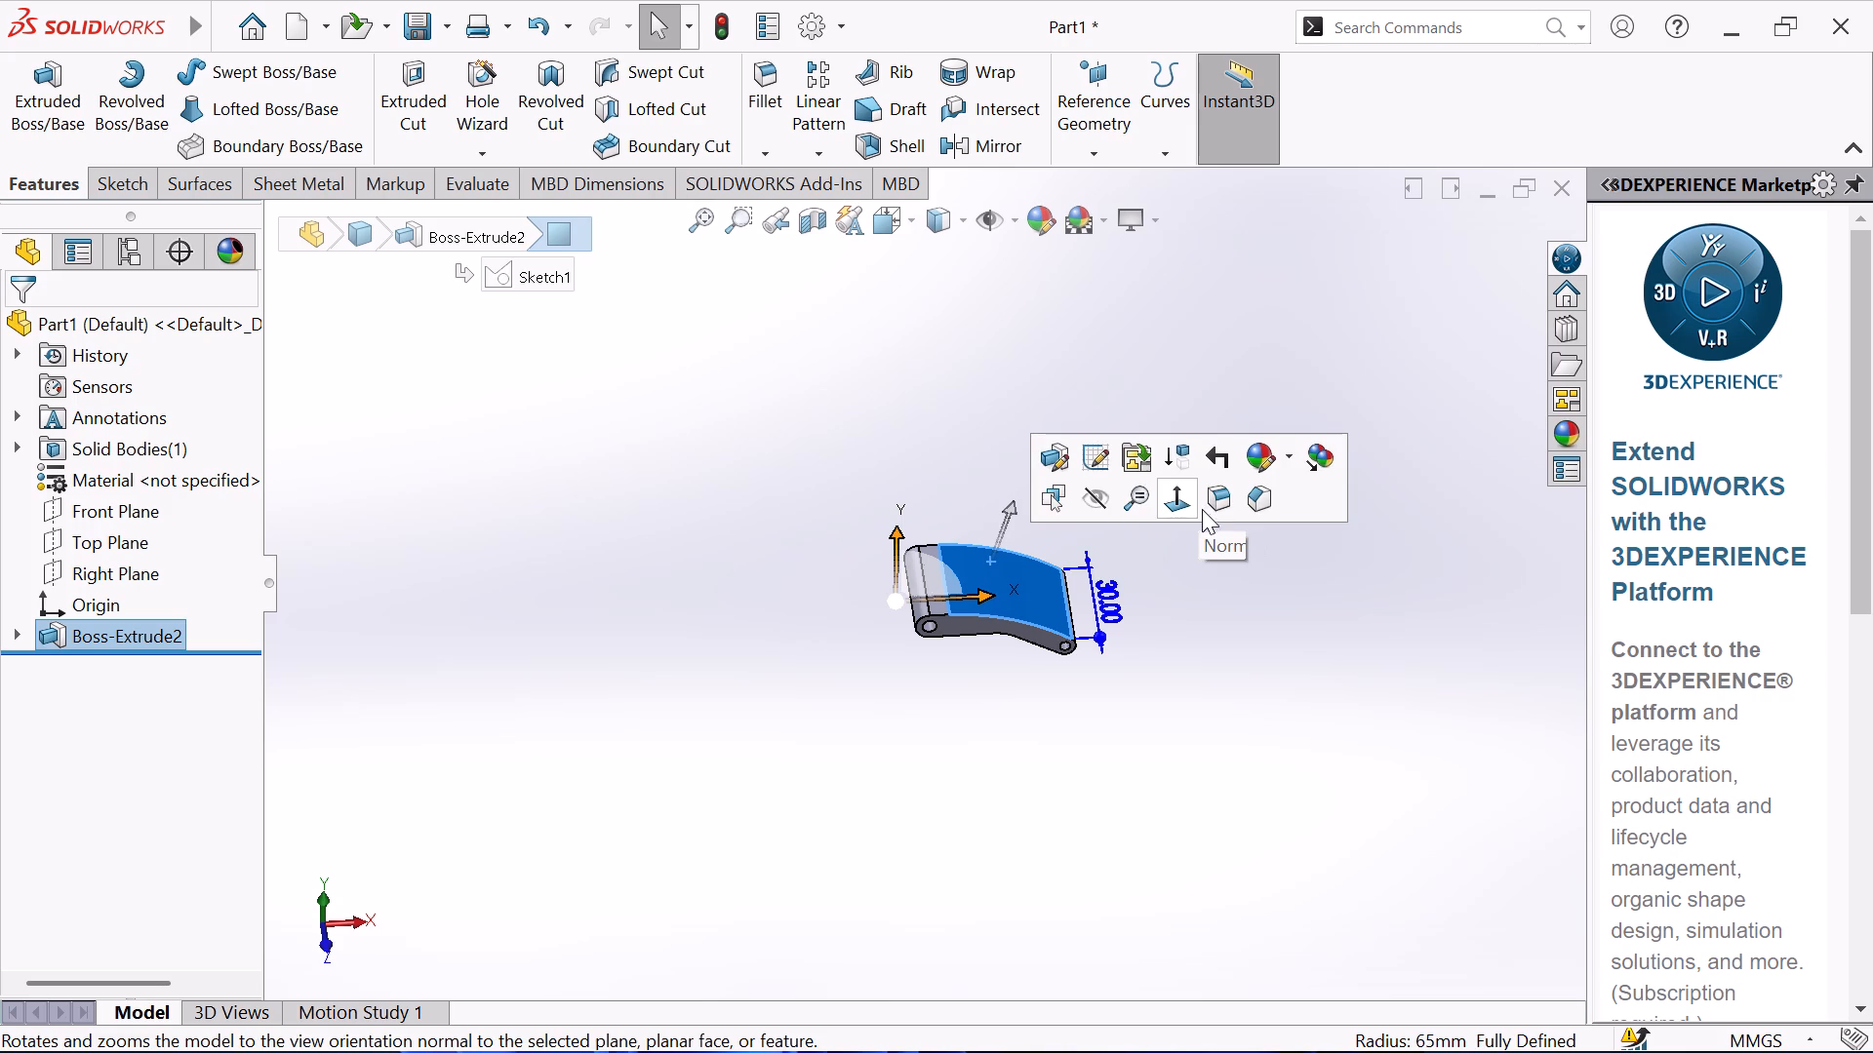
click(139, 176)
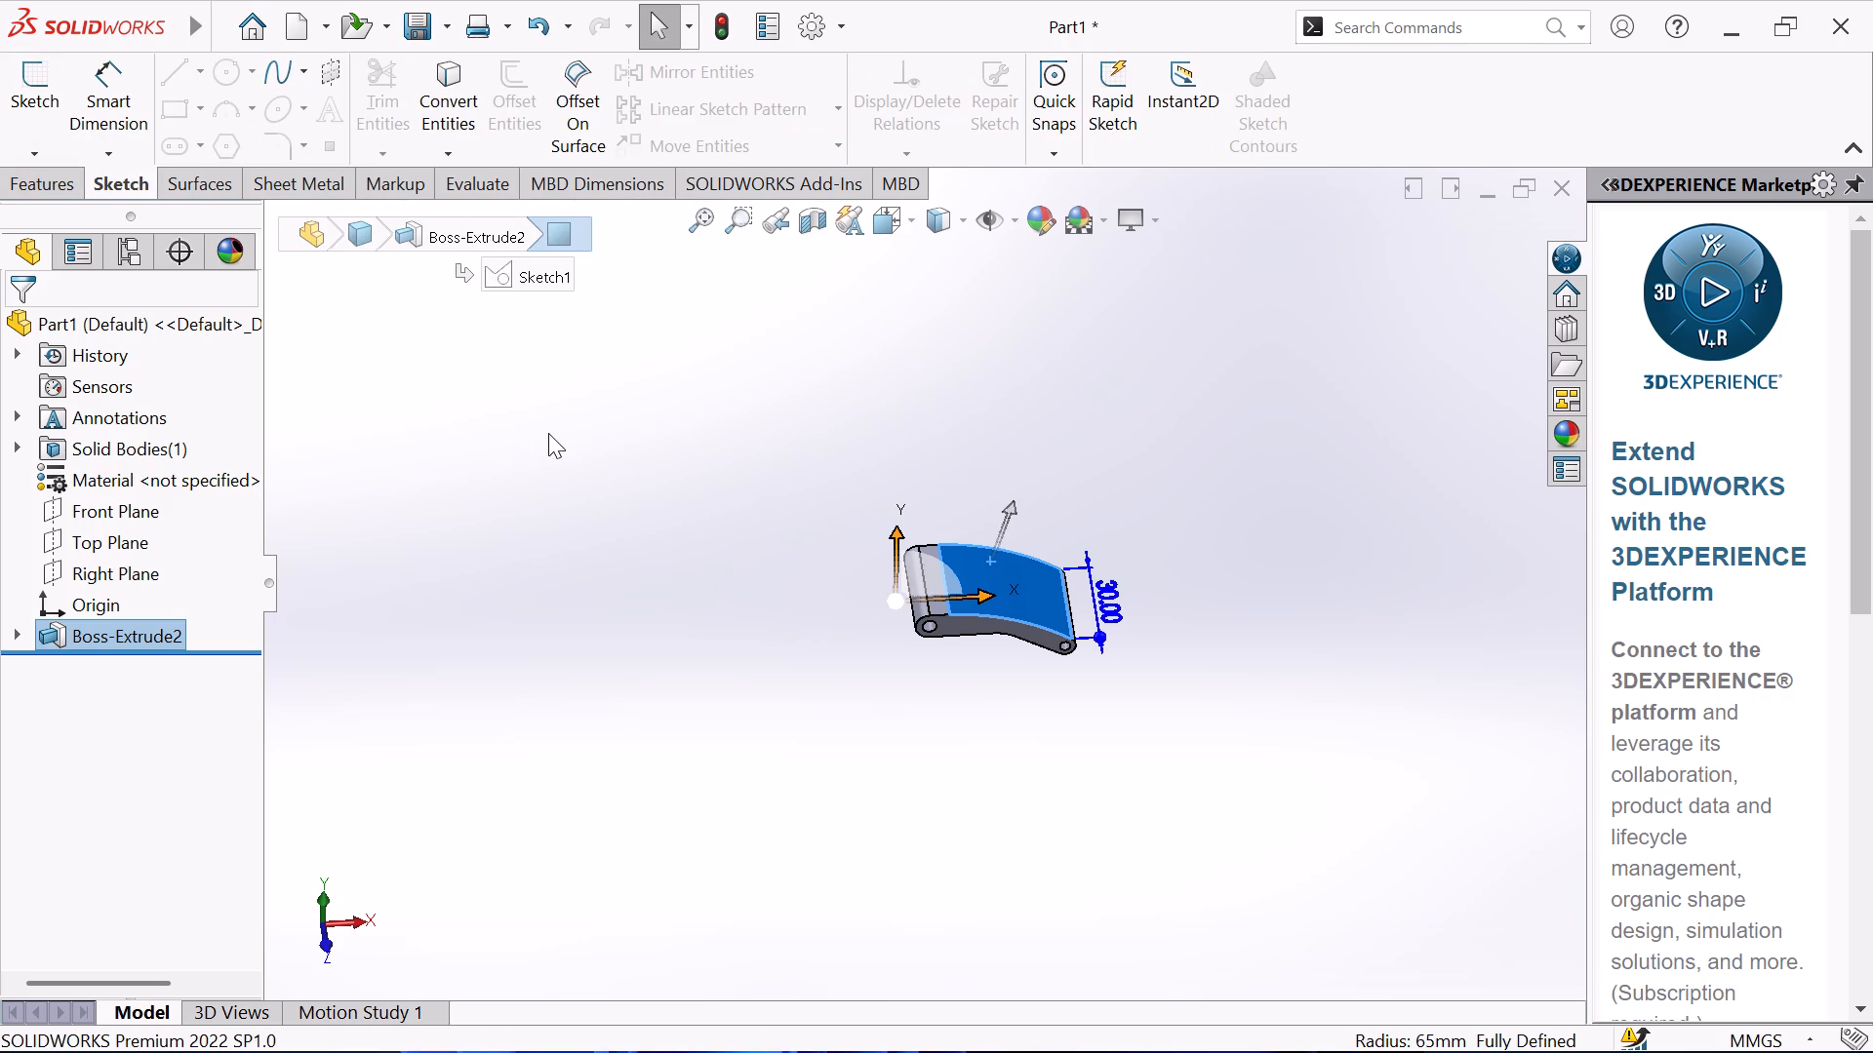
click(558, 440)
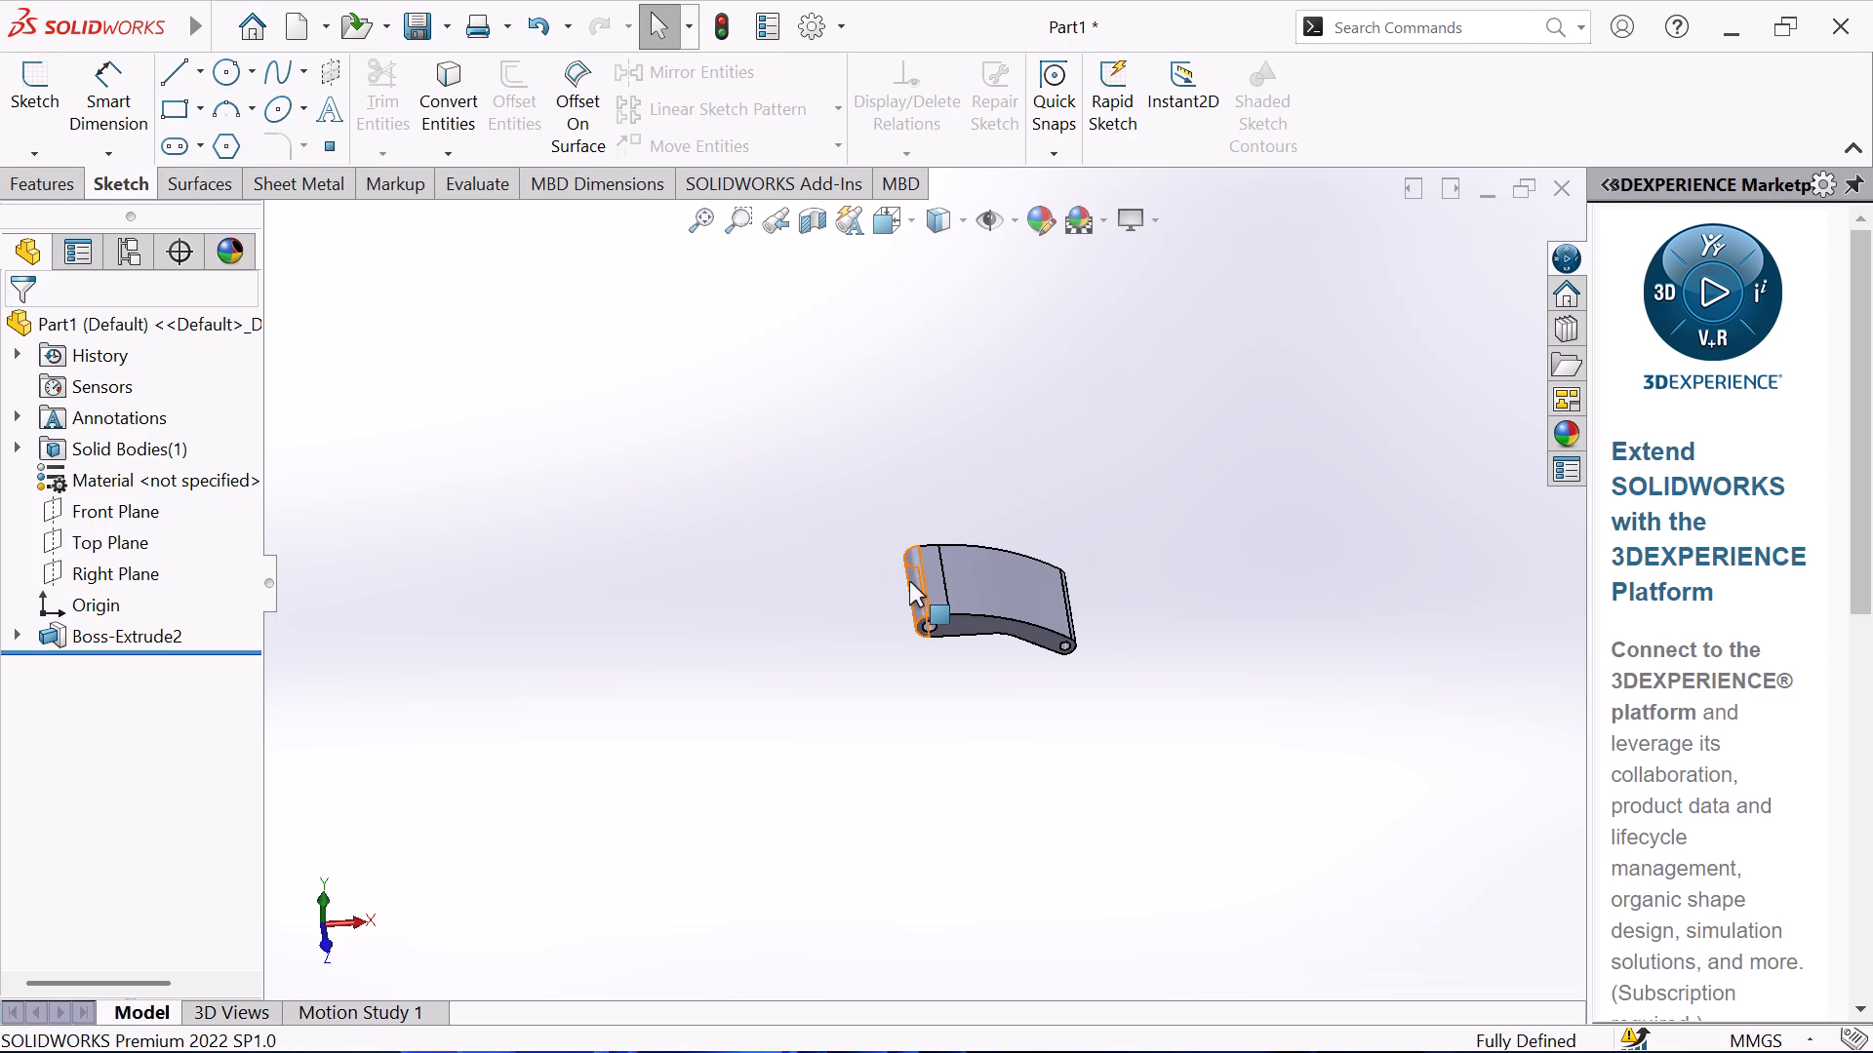
Start a new sketch on the narrow flat top face next to the 8 mm rounded end.
scroll(909, 581, down, 3)
middle_drag(803, 599, 760, 635)
click(942, 586)
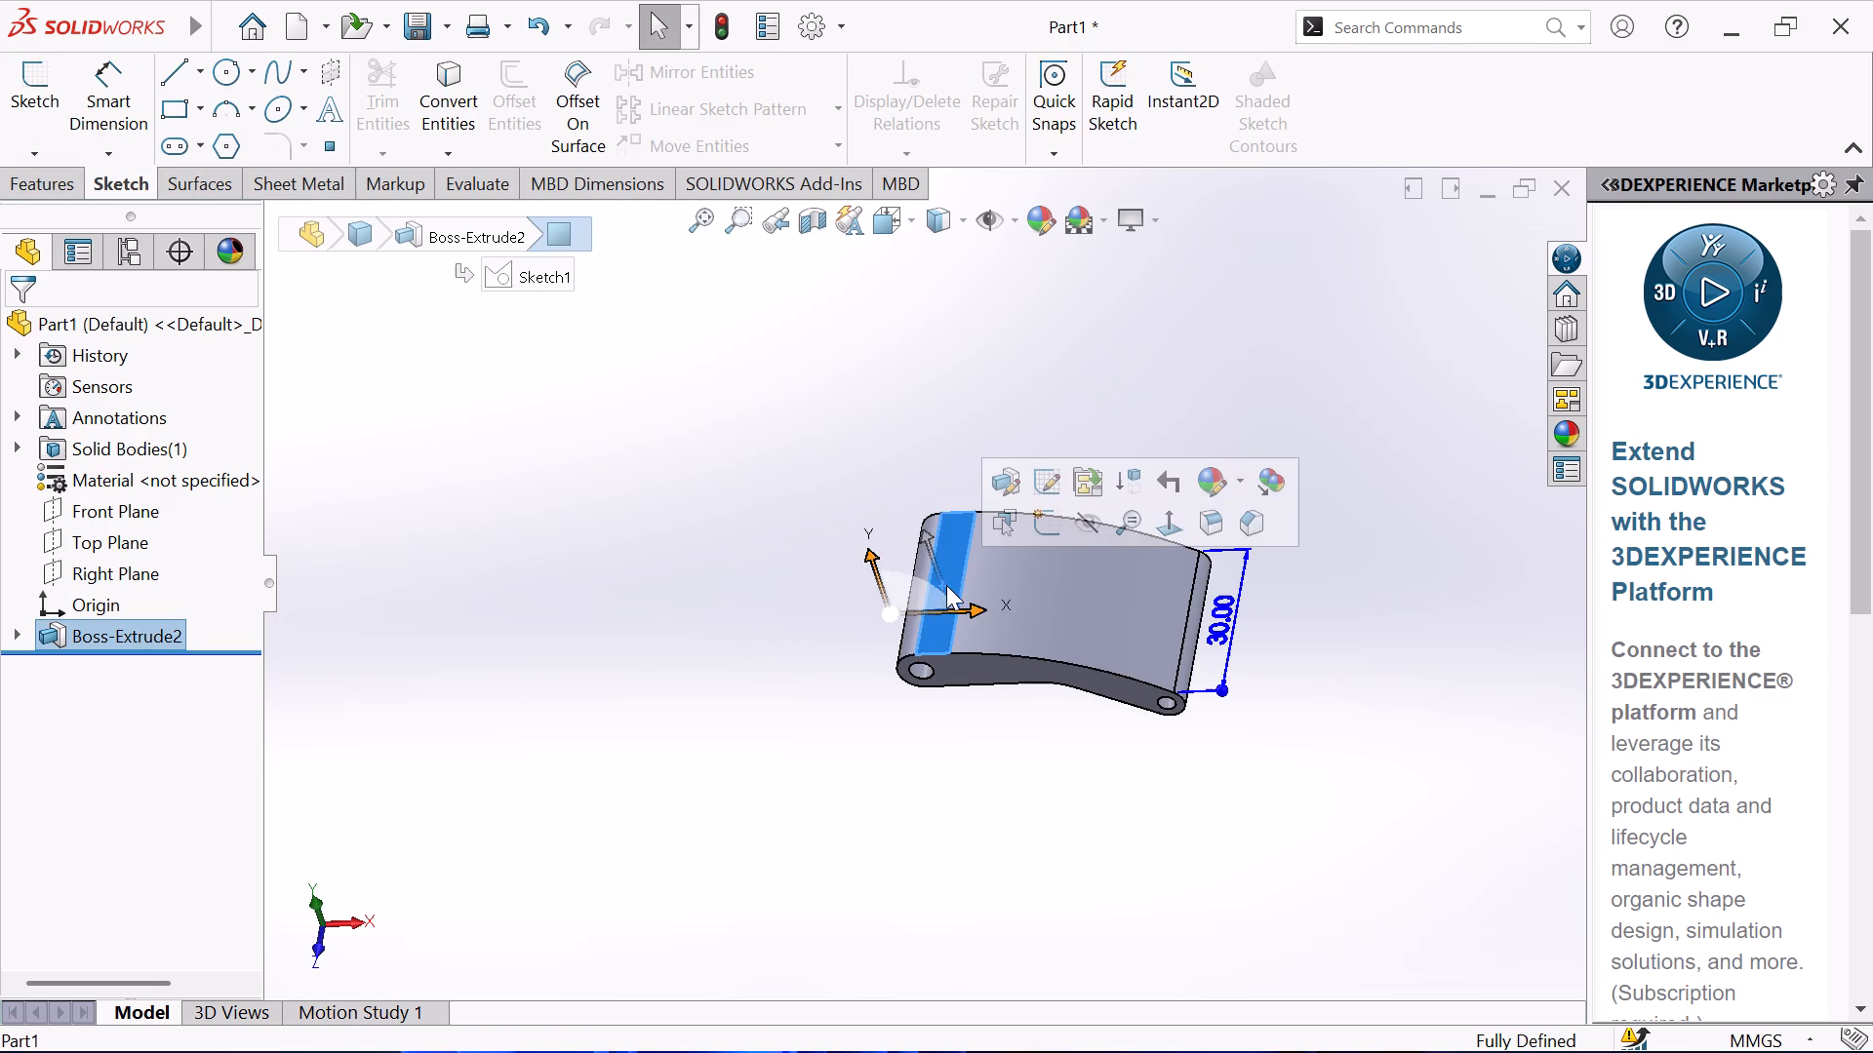
click(1061, 522)
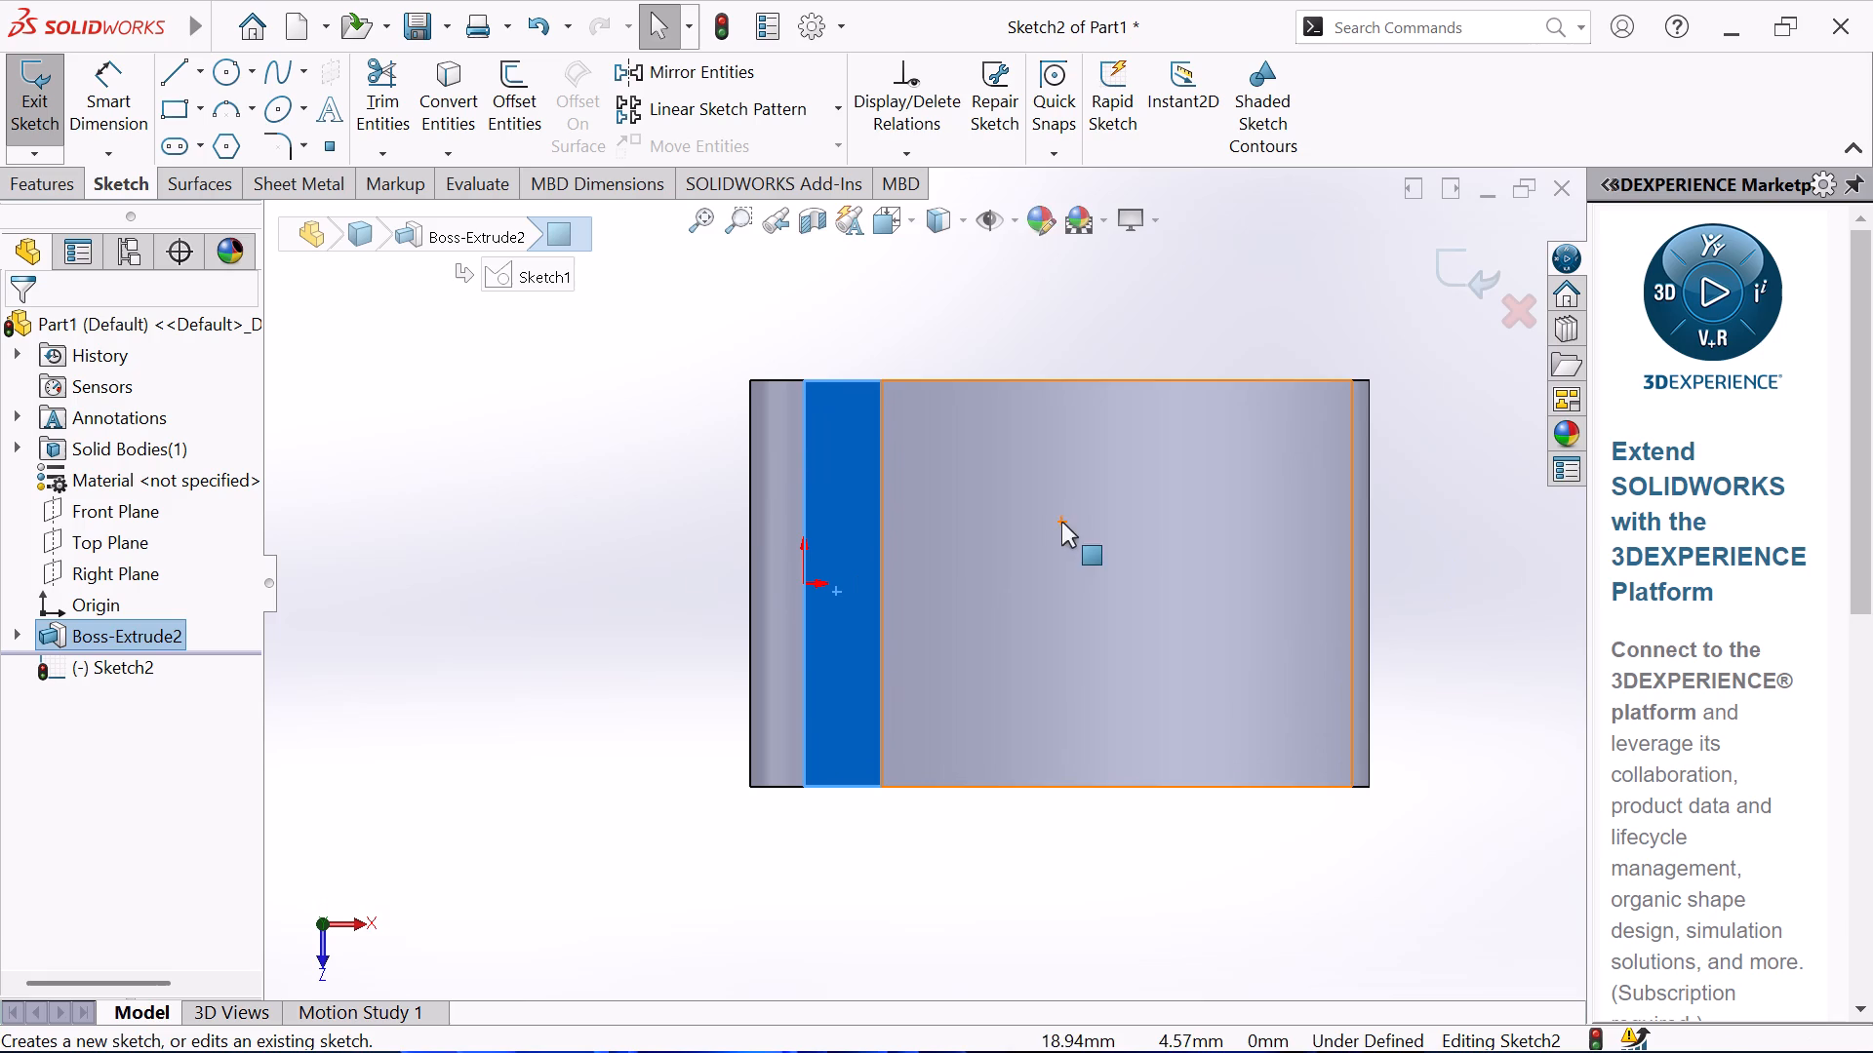
click(453, 454)
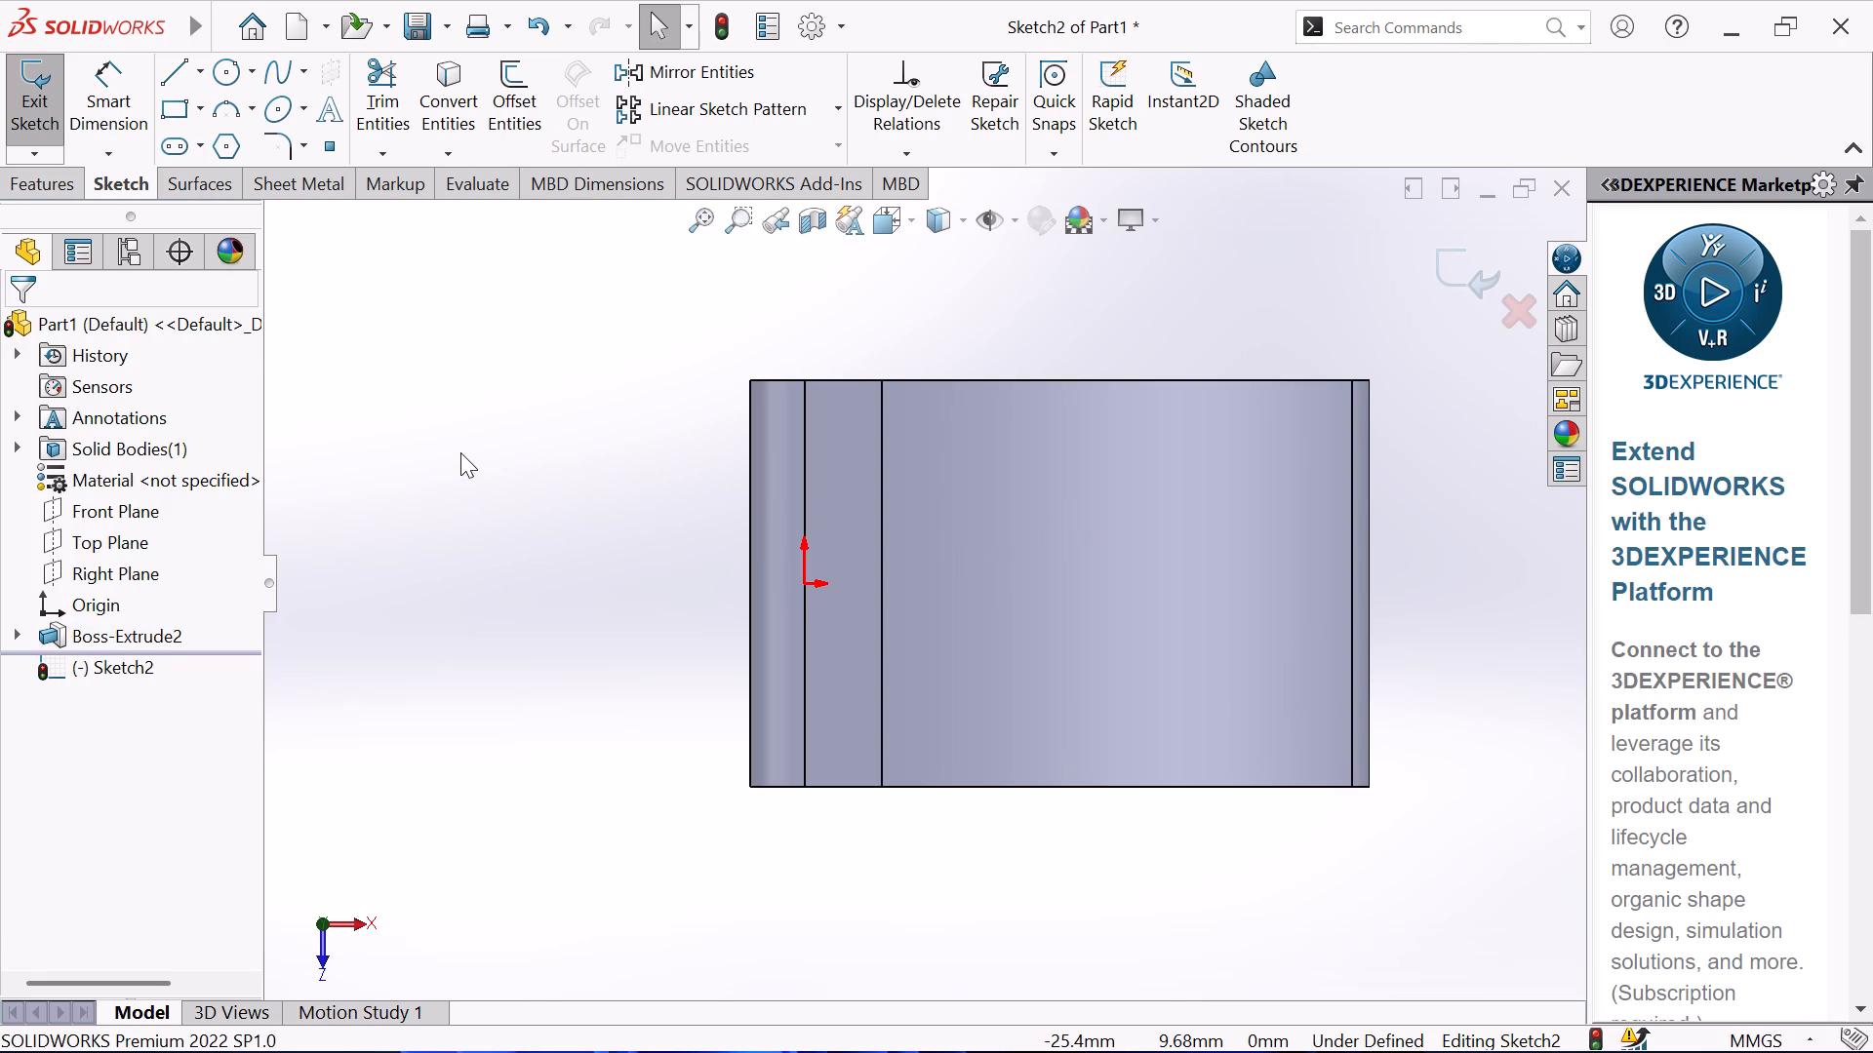
middle_drag(460, 452, 468, 397)
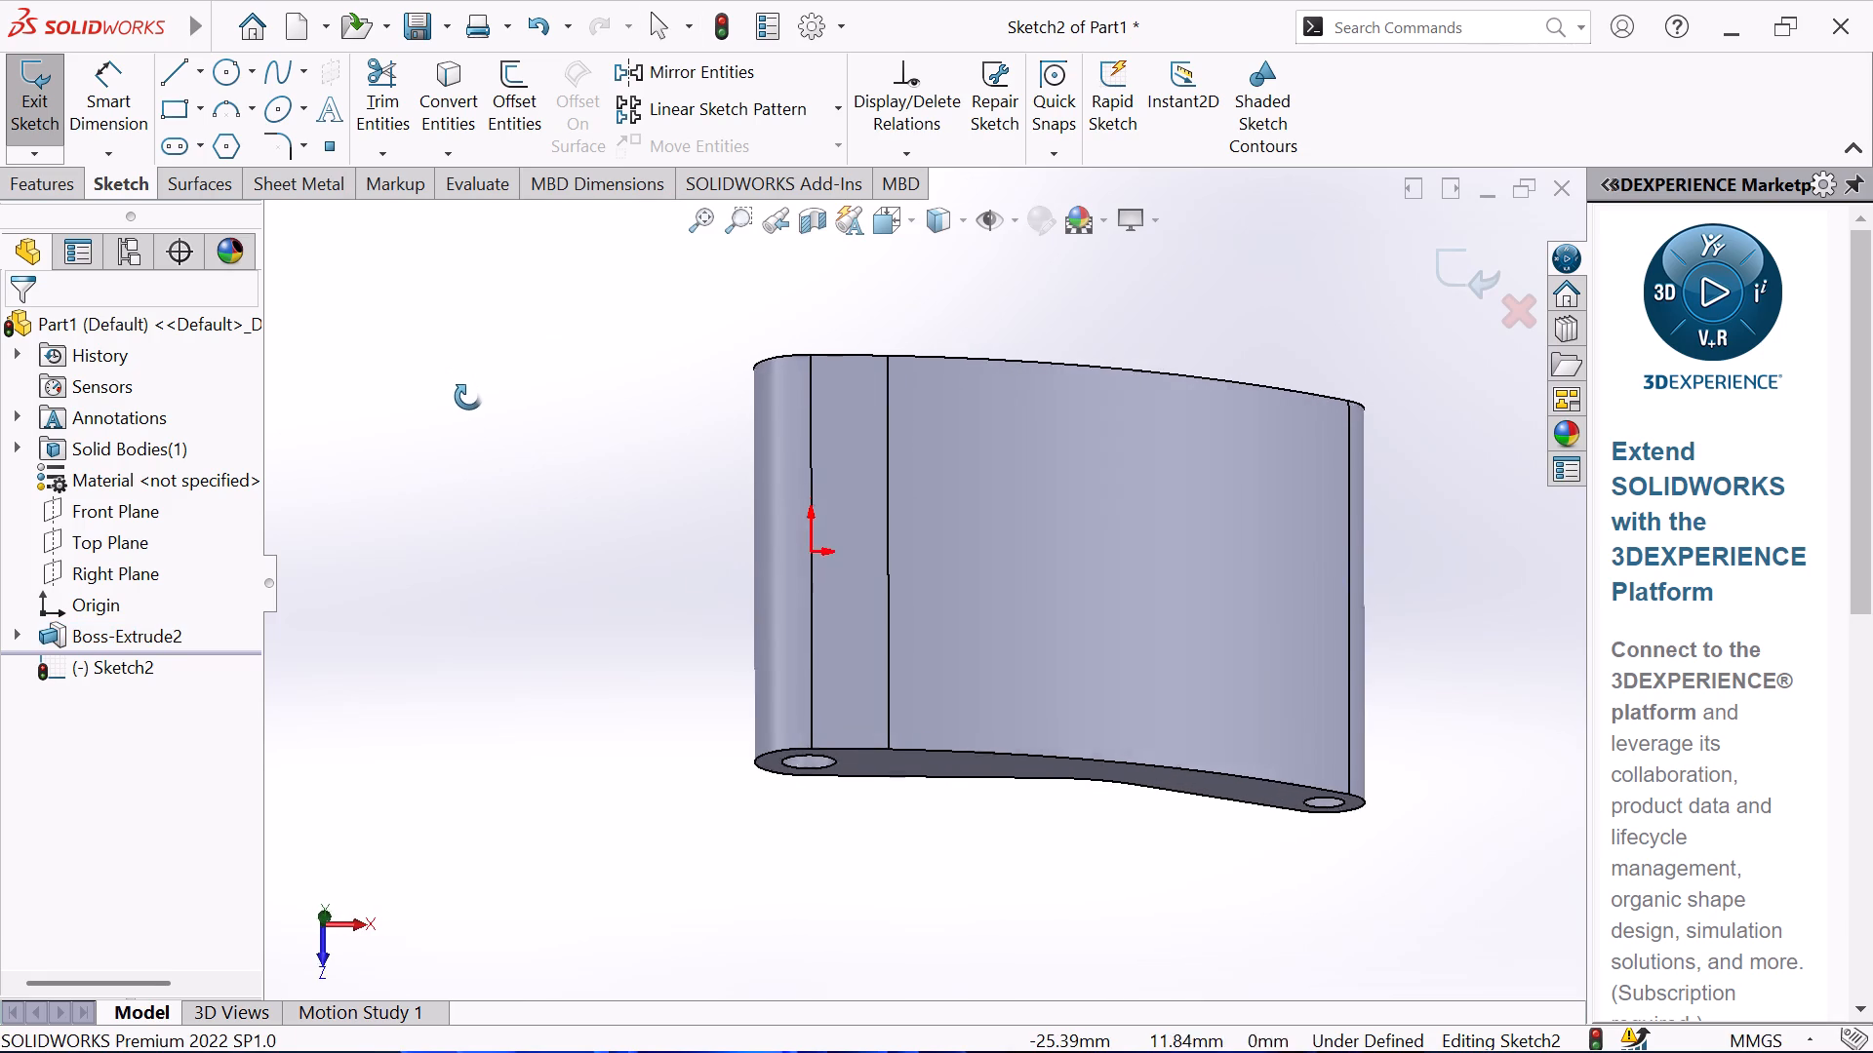
middle_drag(468, 397, 469, 401)
key(ctrl+8)
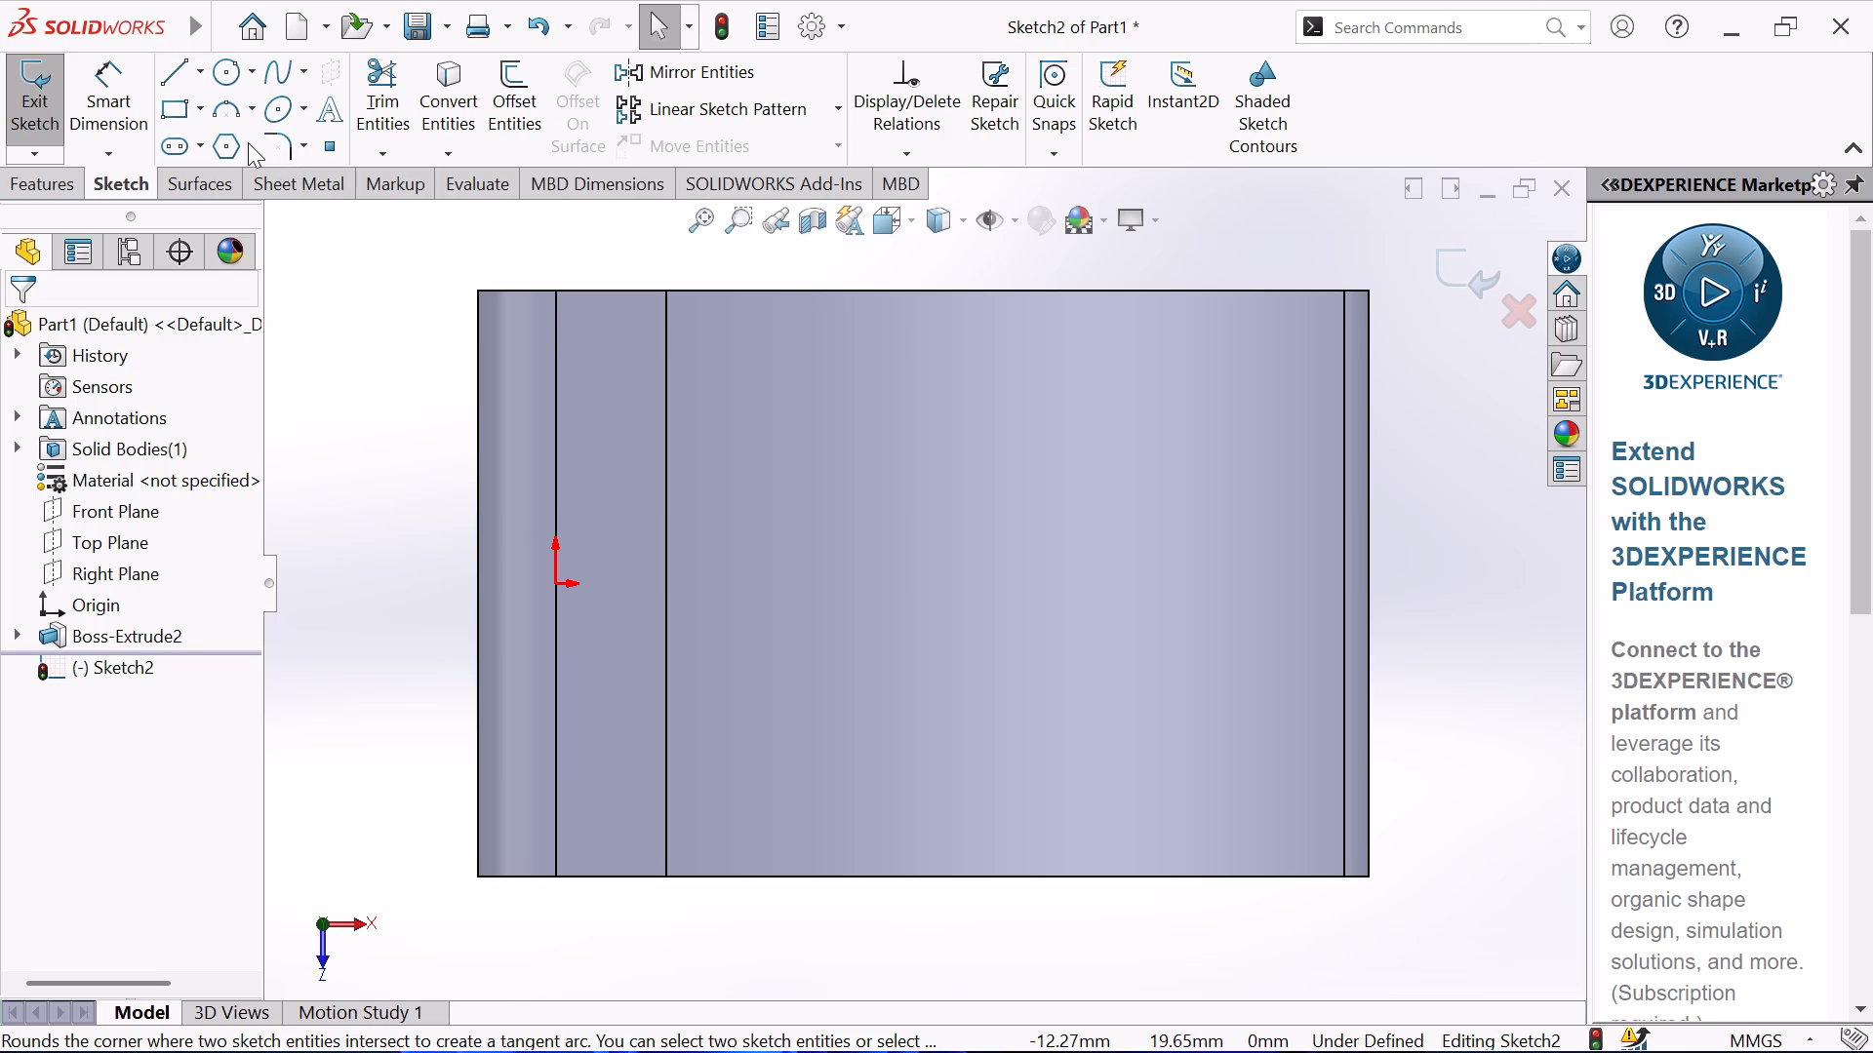
Sketch a horizontal centerline about 57 mm long through the origin, extending past both ends of the lever.
click(204, 71)
click(170, 141)
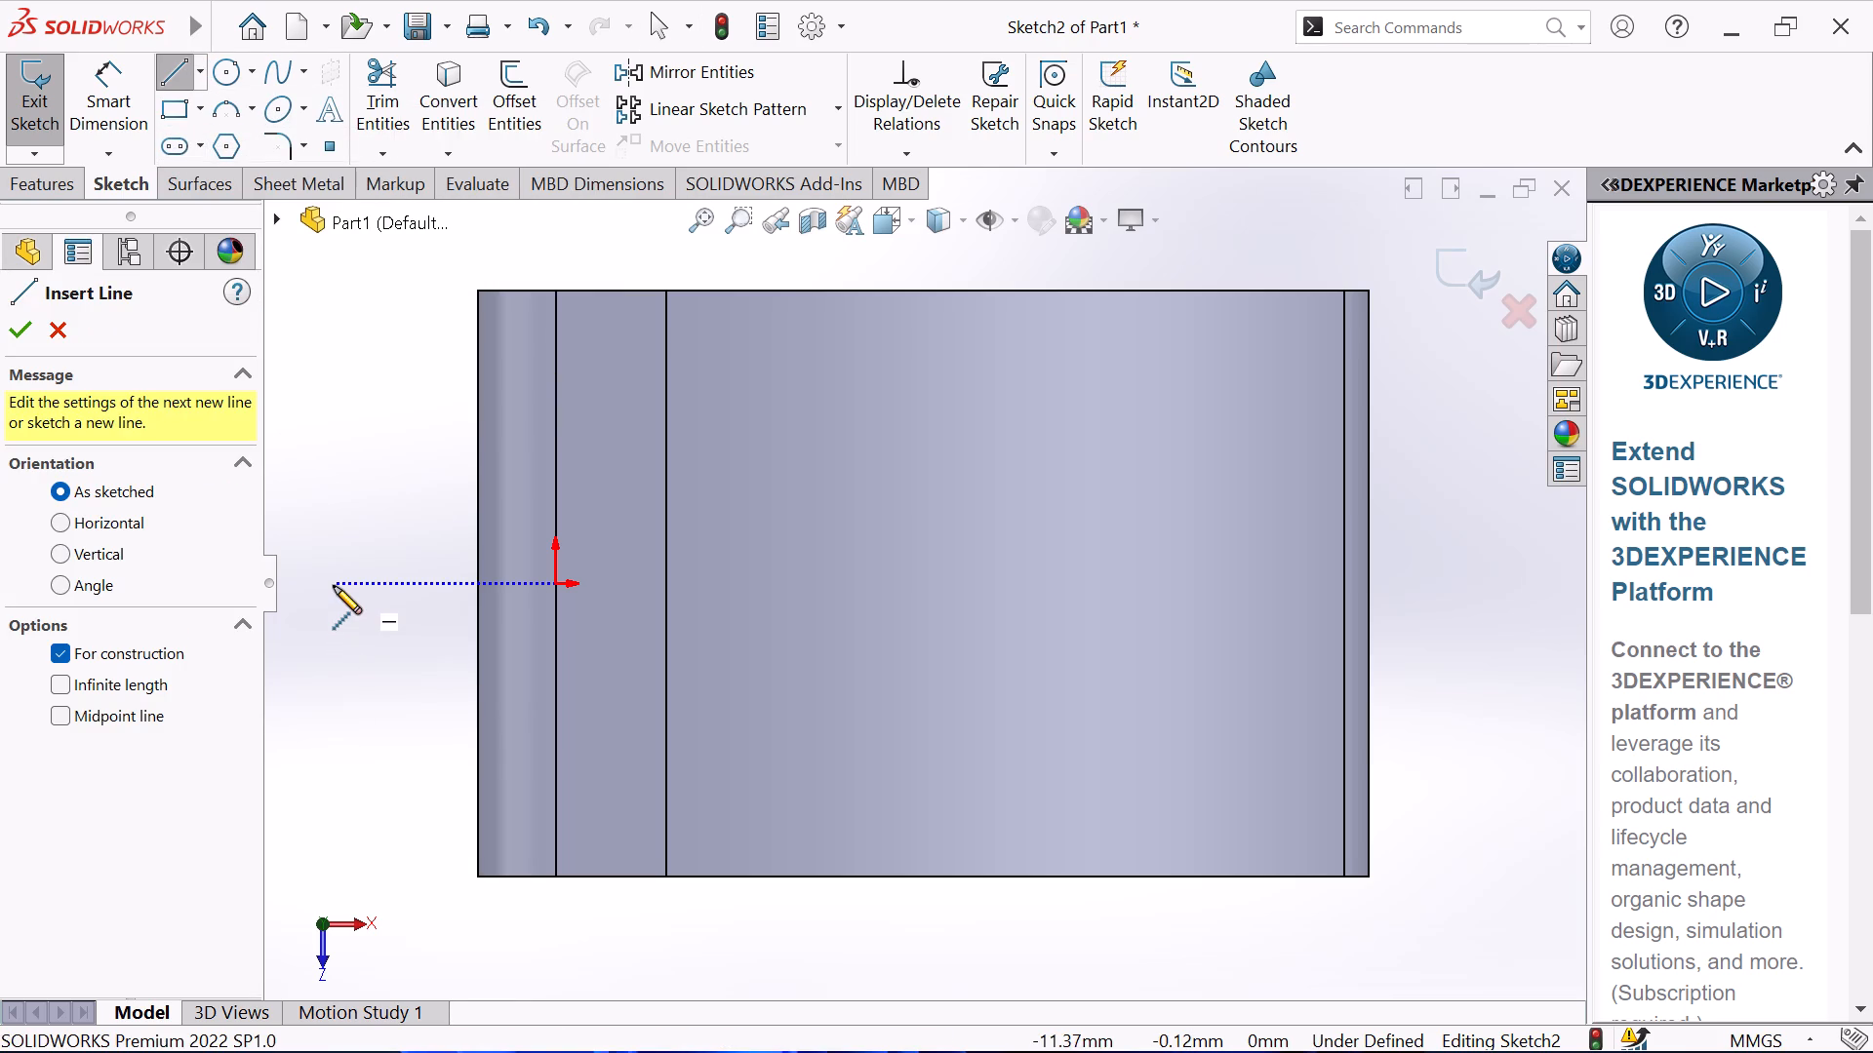
click(334, 586)
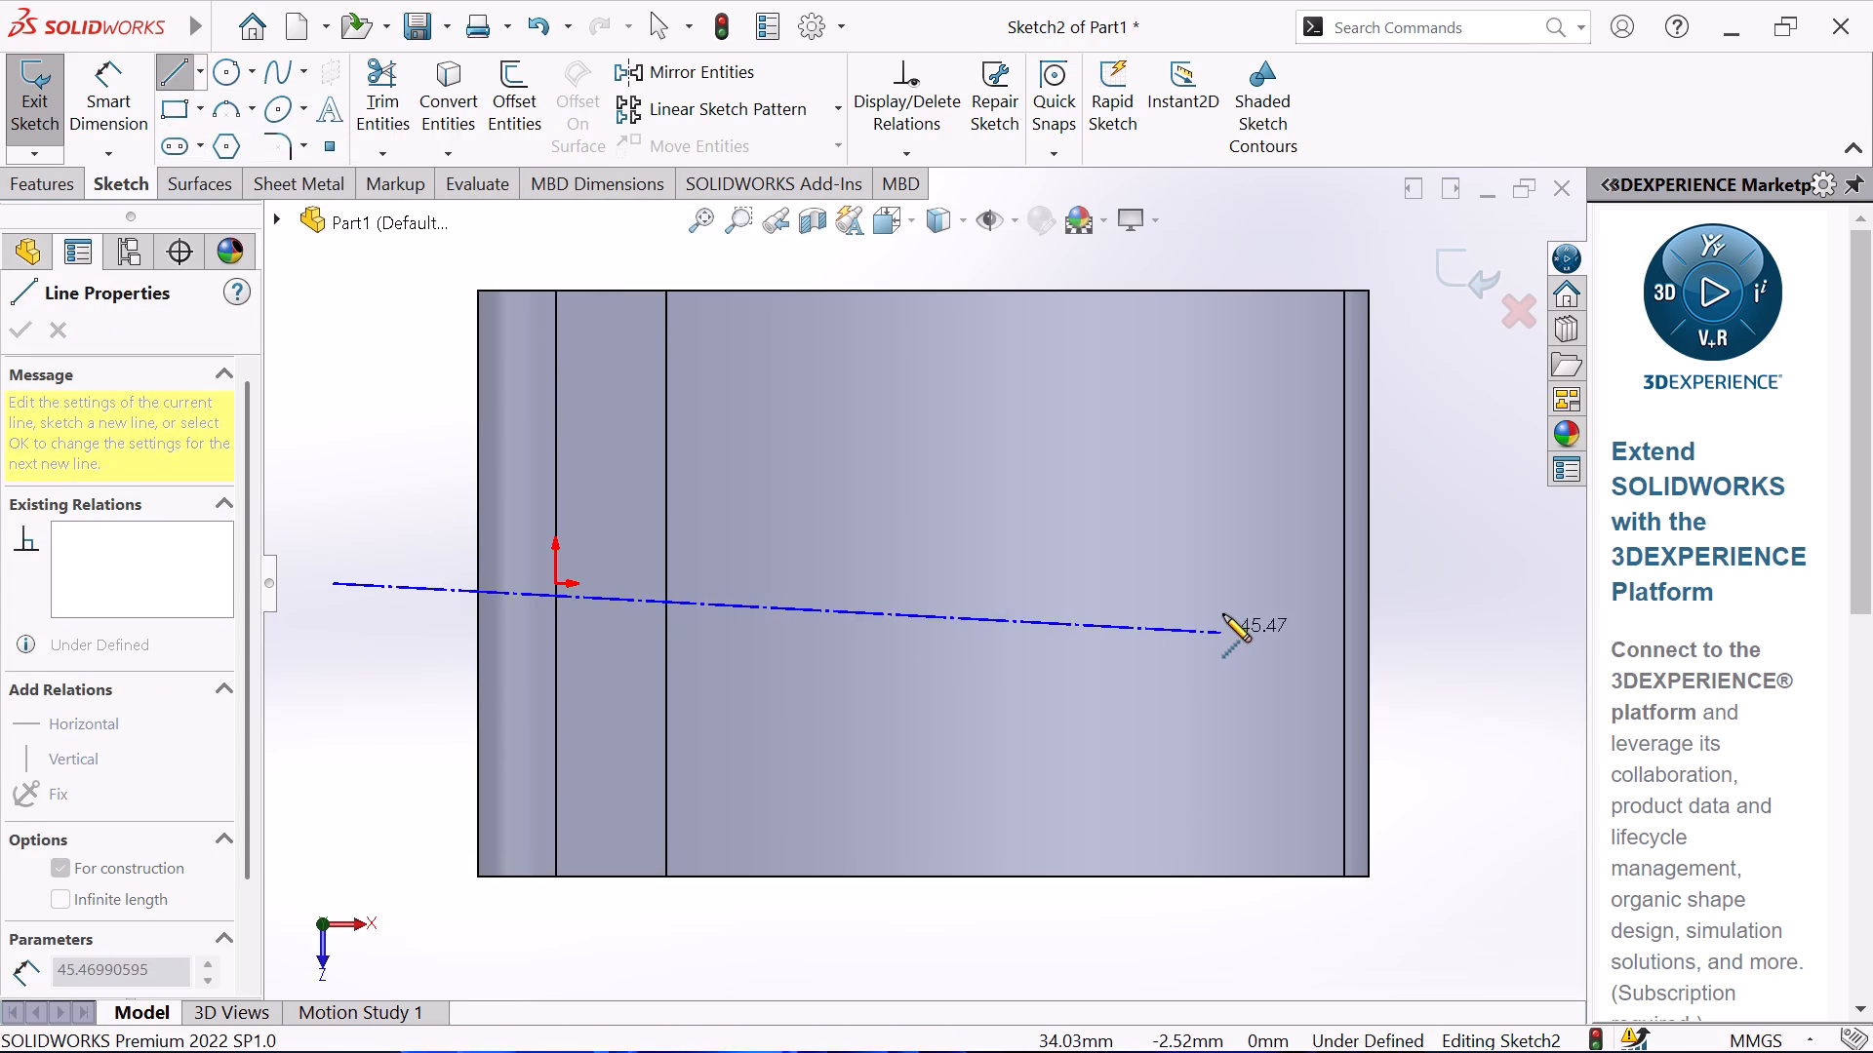
click(1446, 580)
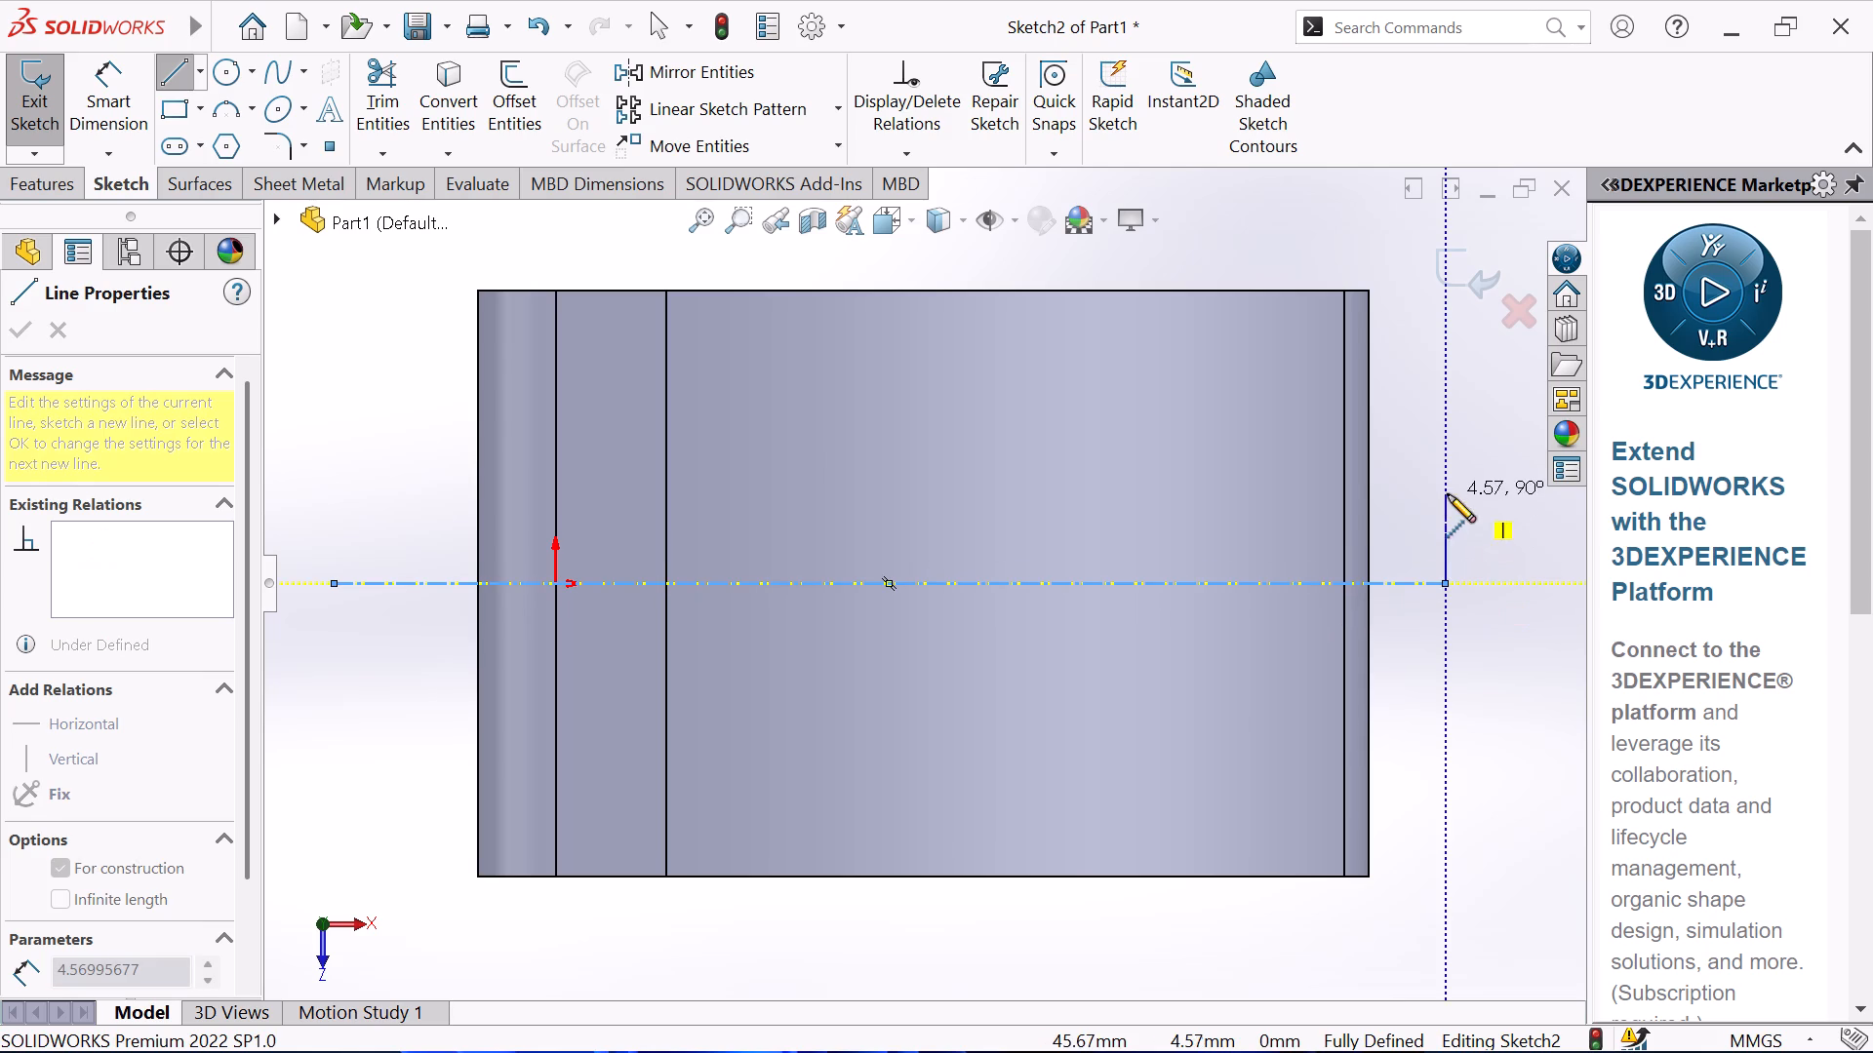
Sketch two vertically aligned circles about 9.8 mm from the origin, radius about 6.3 mm above the centerline and about 7.9 mm below it.
right_click(1448, 494)
click(1494, 523)
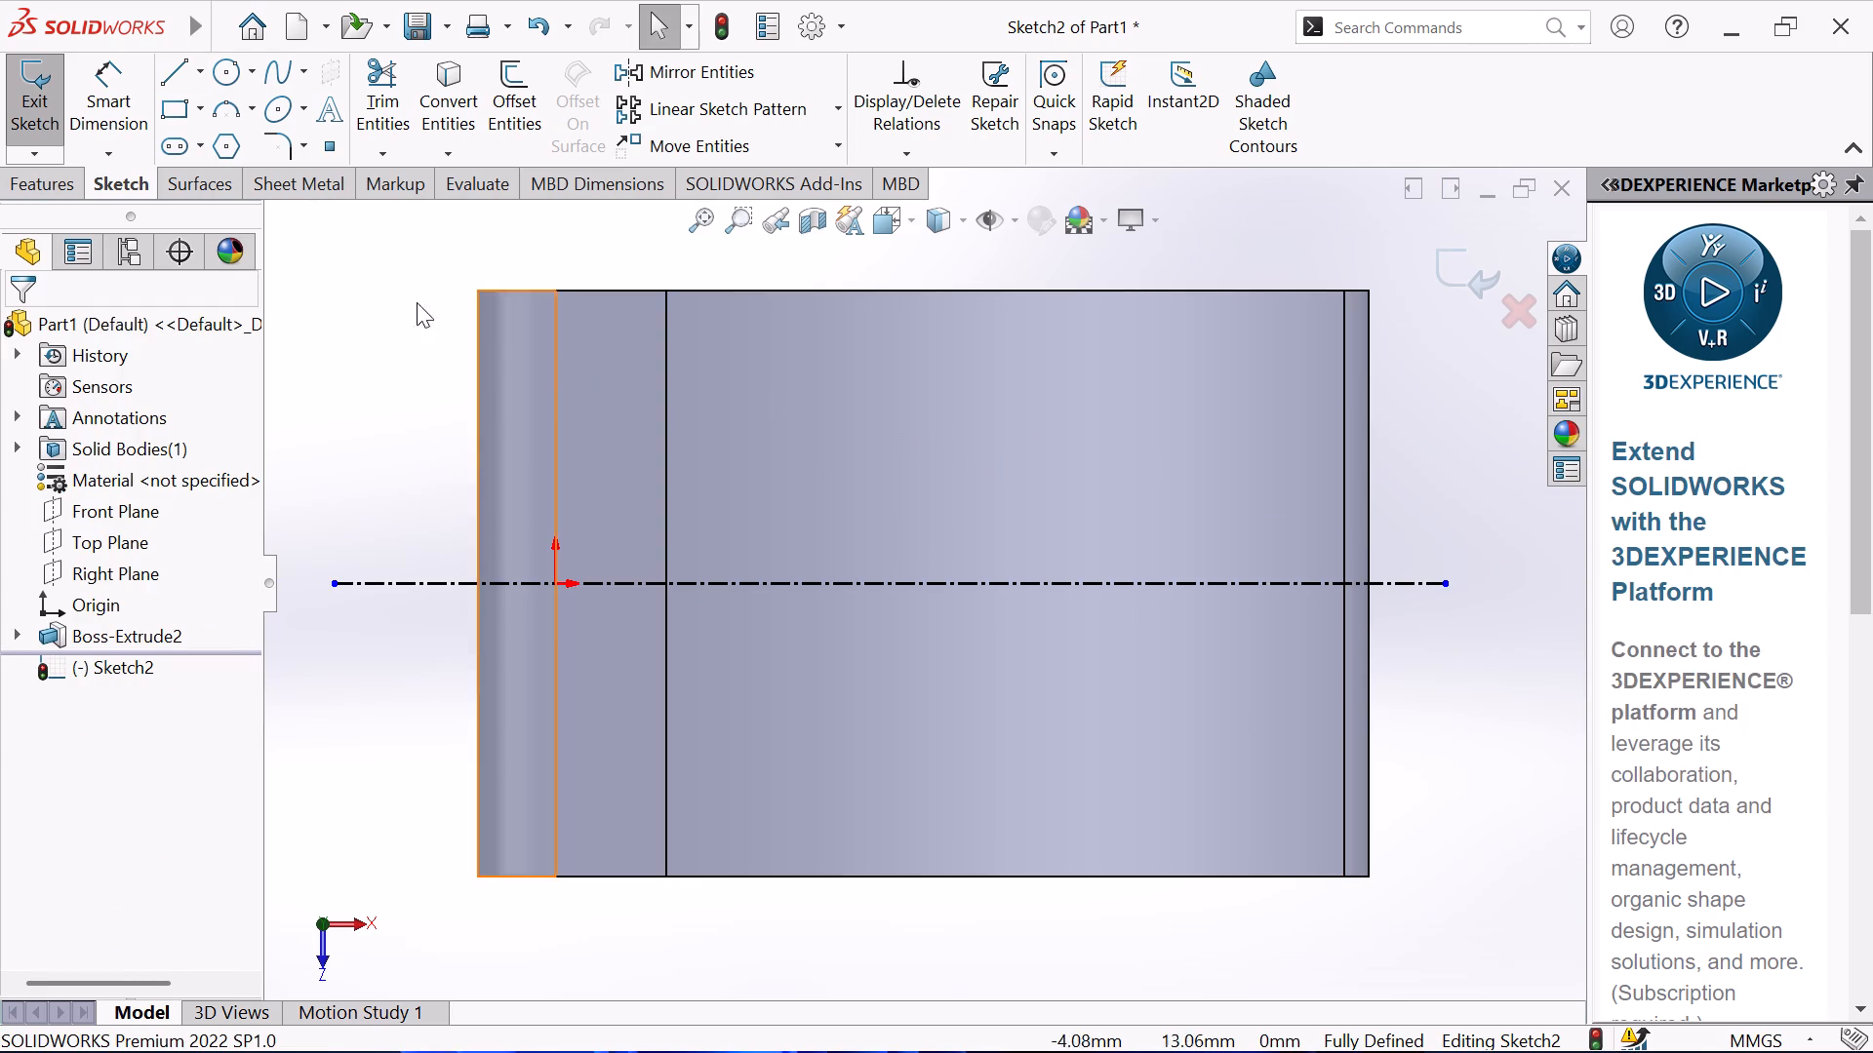
click(225, 75)
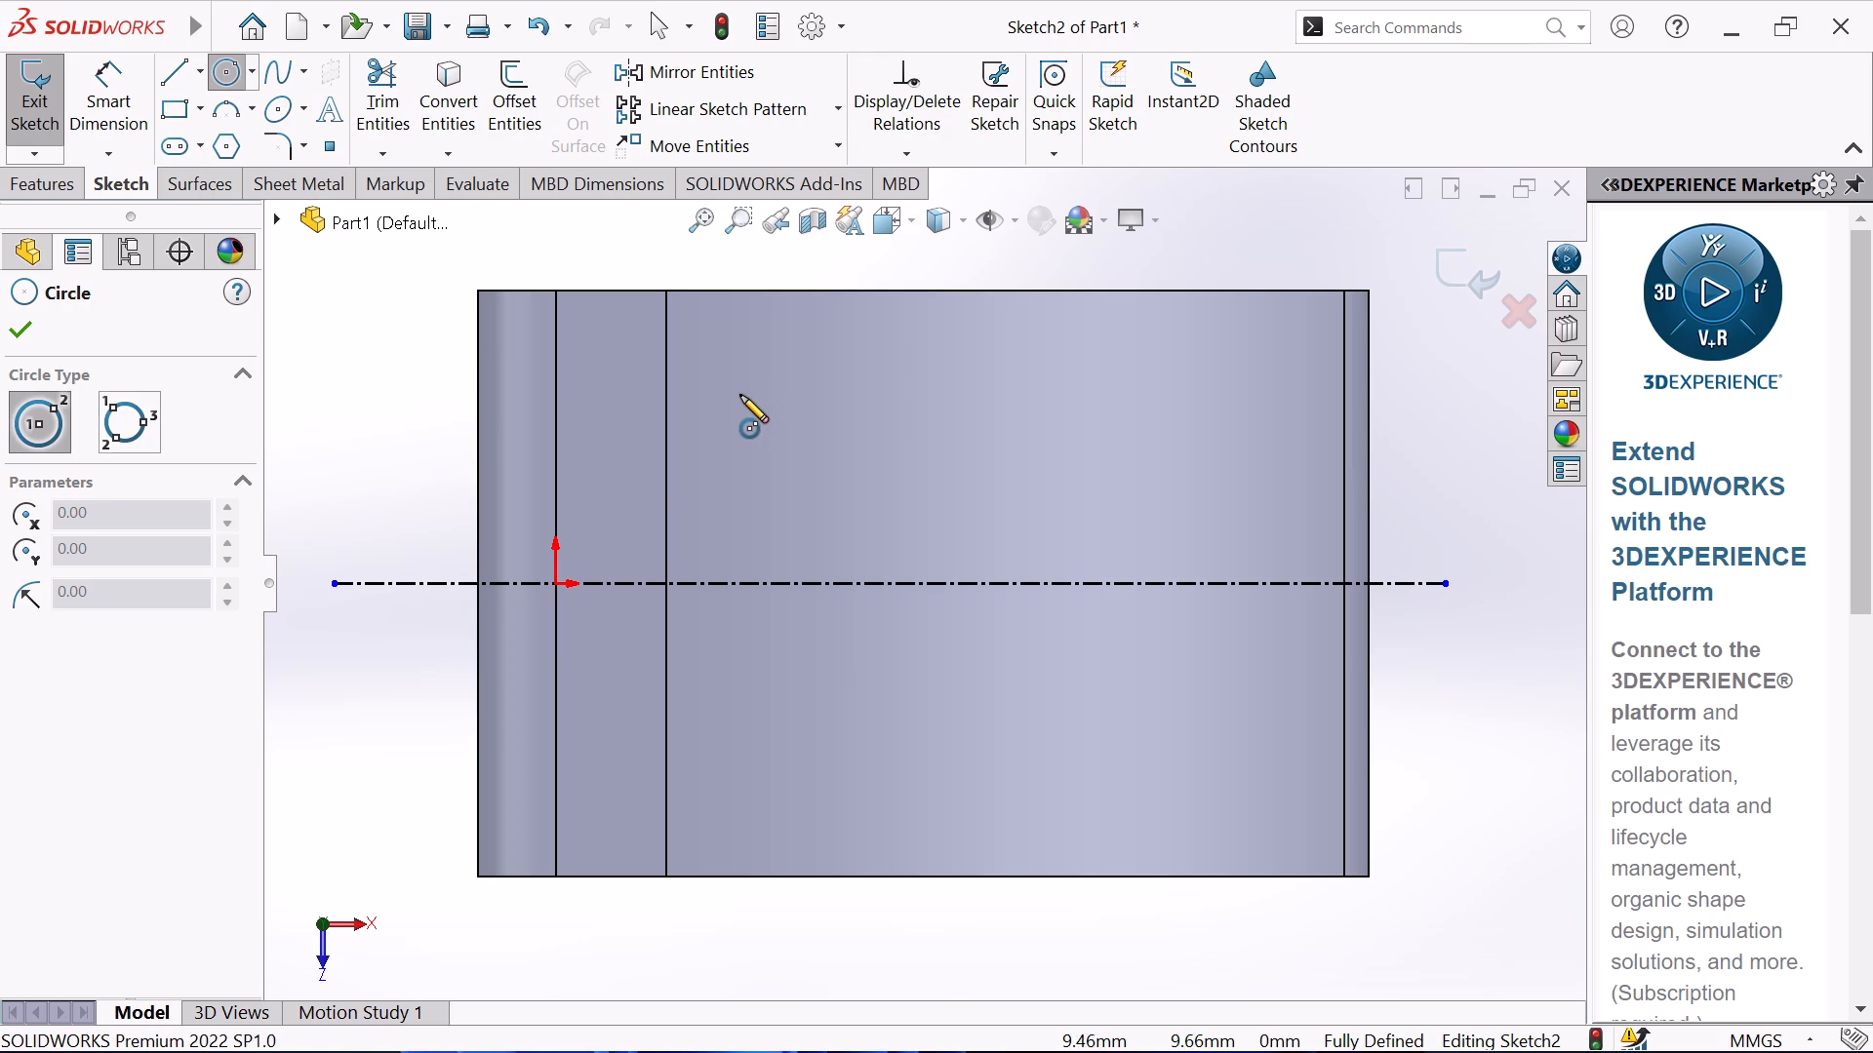
click(746, 396)
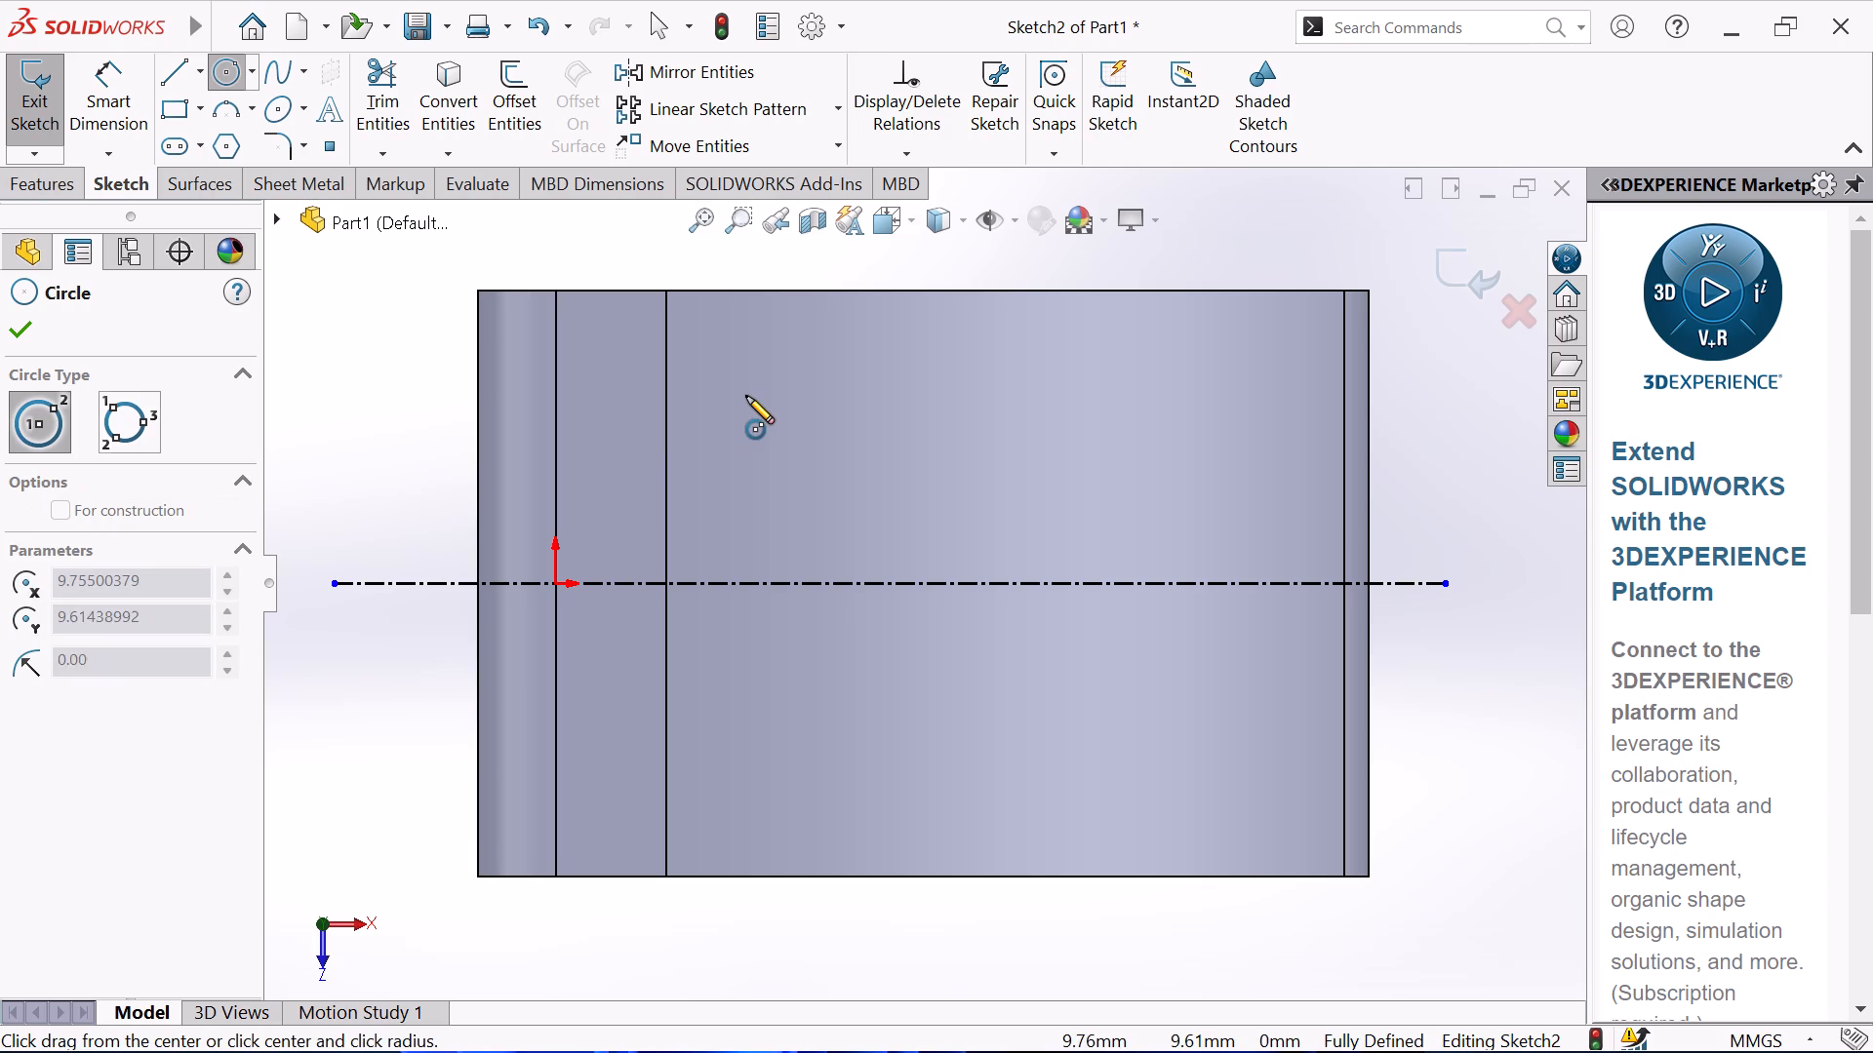
click(756, 274)
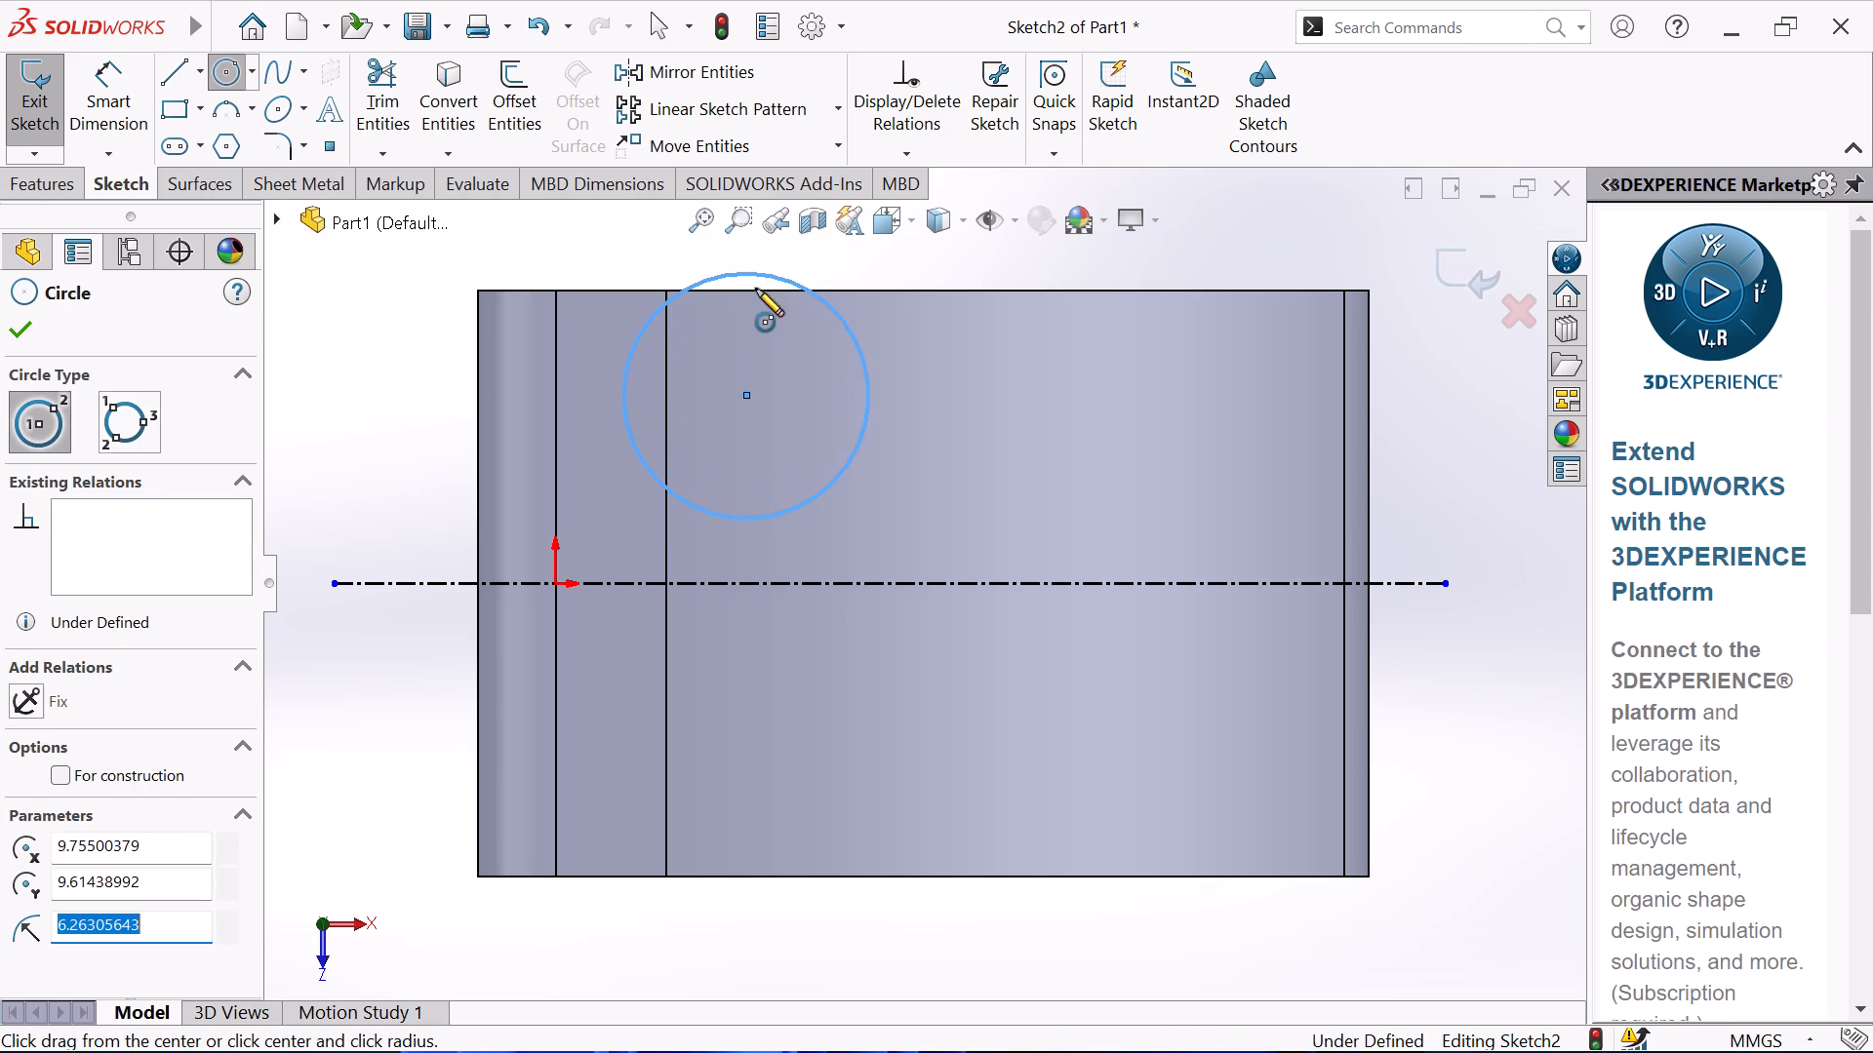
click(740, 786)
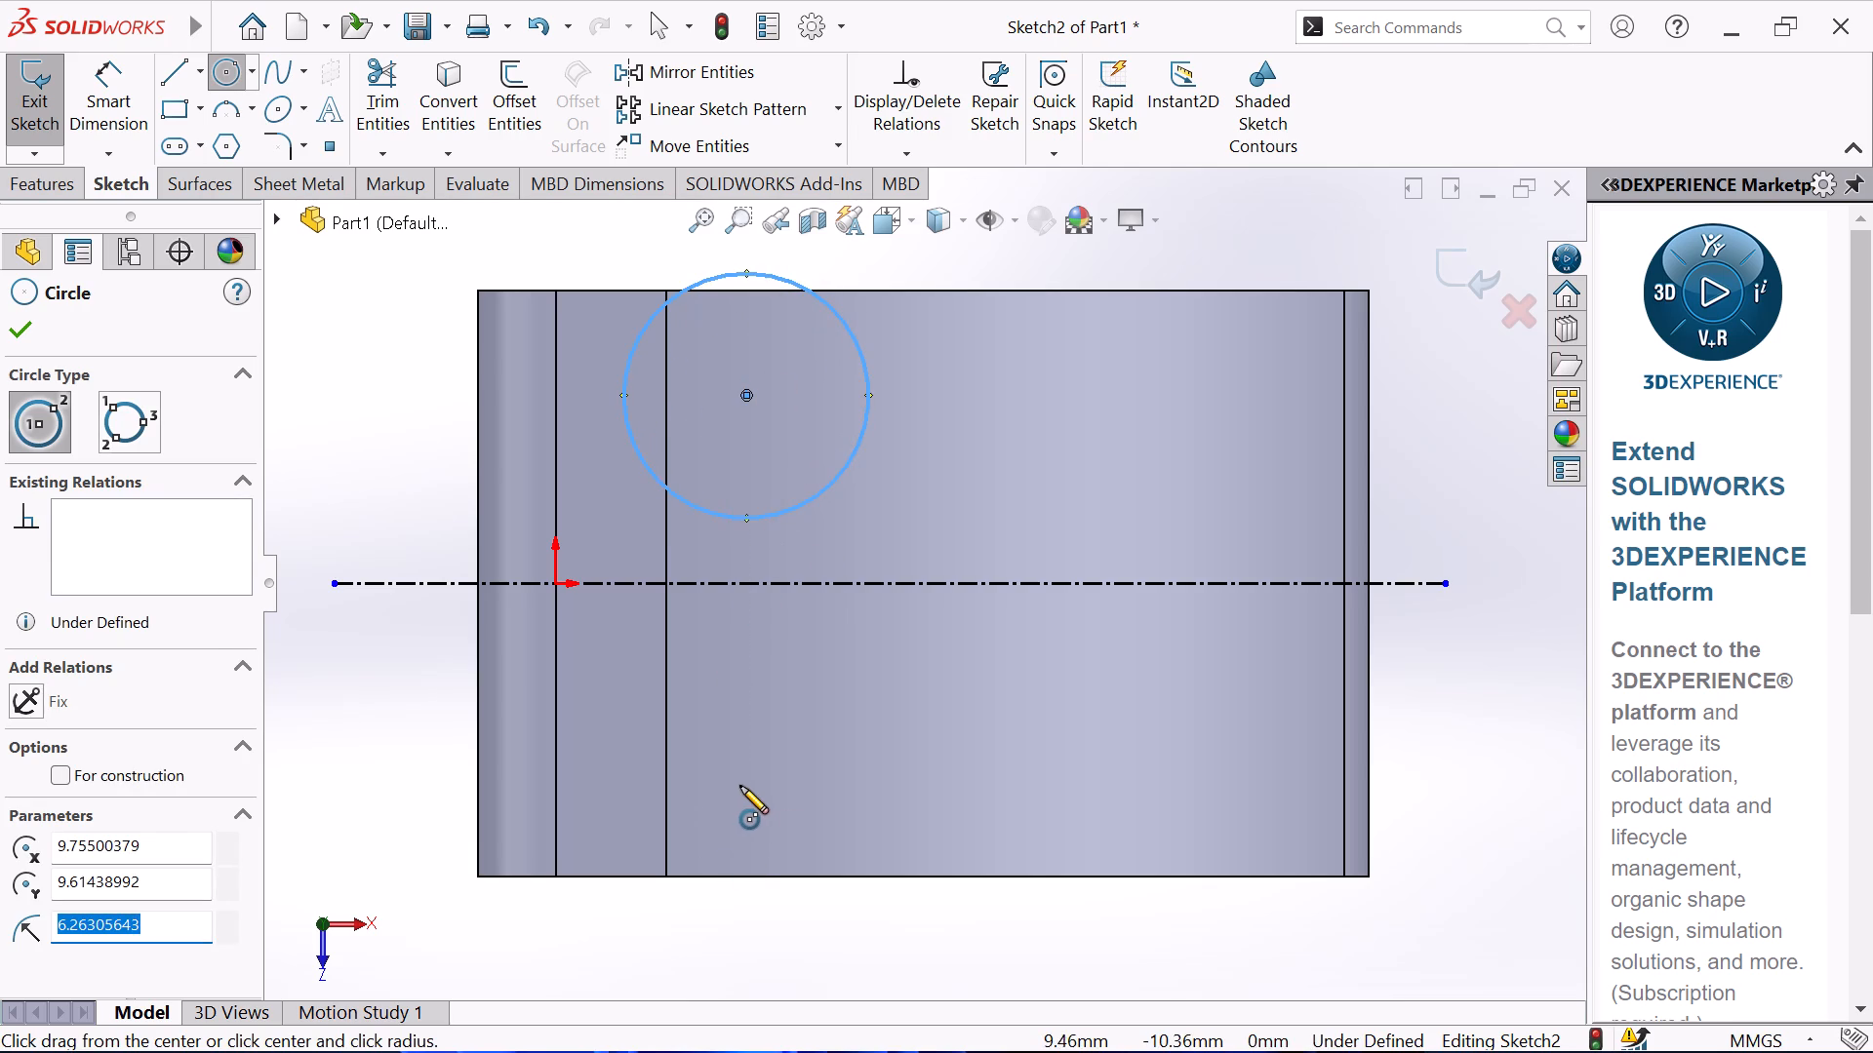
click(741, 631)
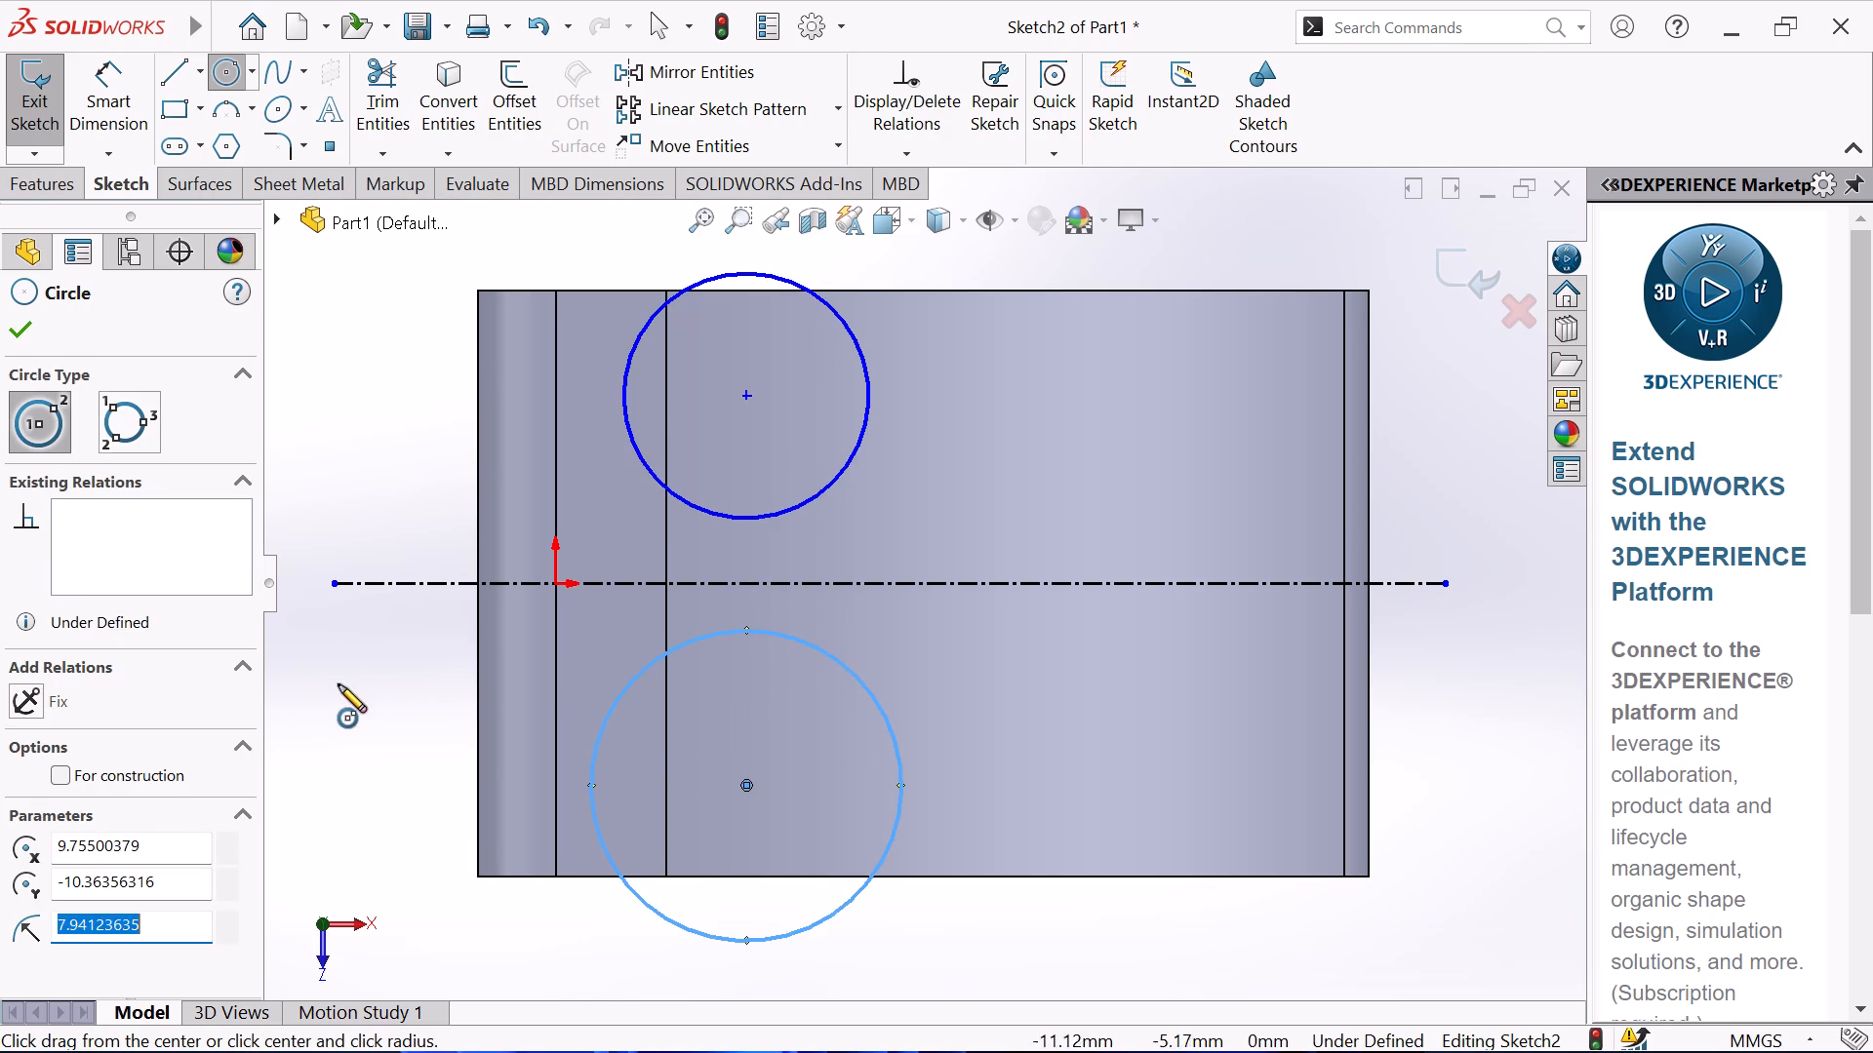
right_click(339, 684)
click(444, 707)
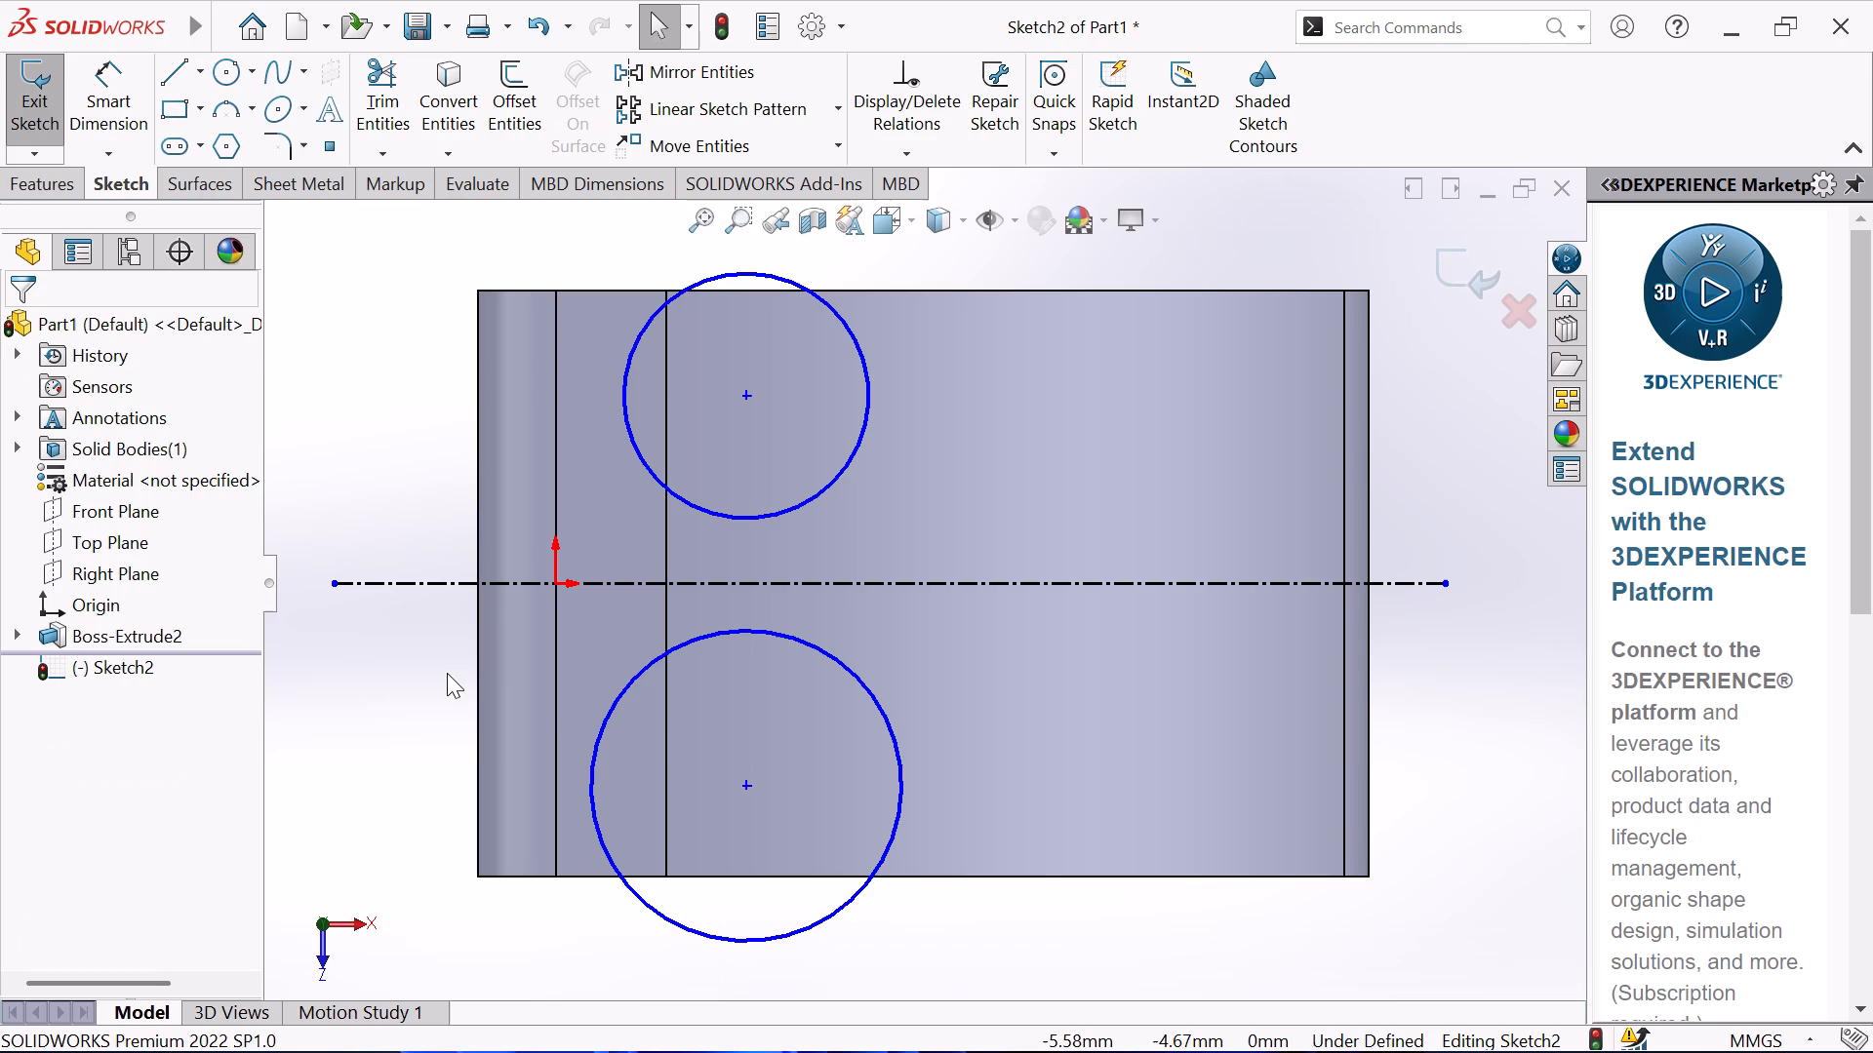
Dimension the vertical distance between the two circle centers as 20 mm.
click(115, 108)
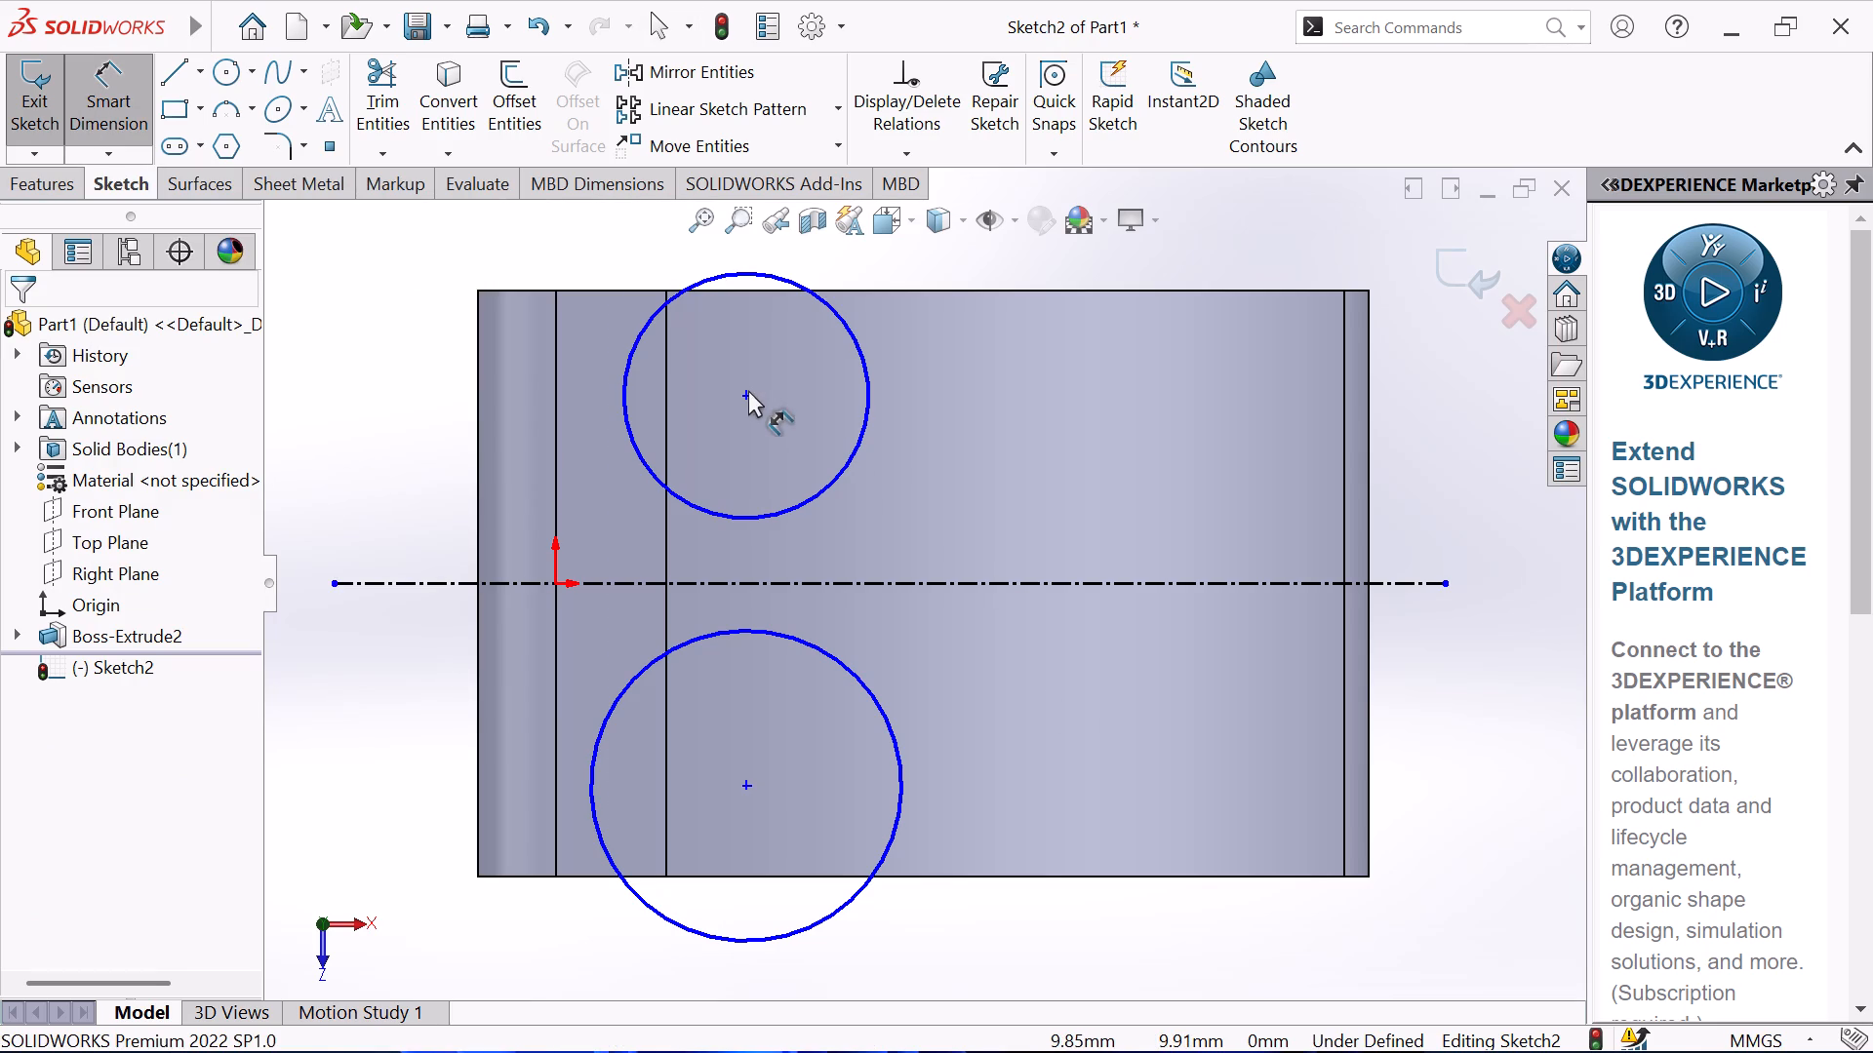
click(748, 393)
click(751, 789)
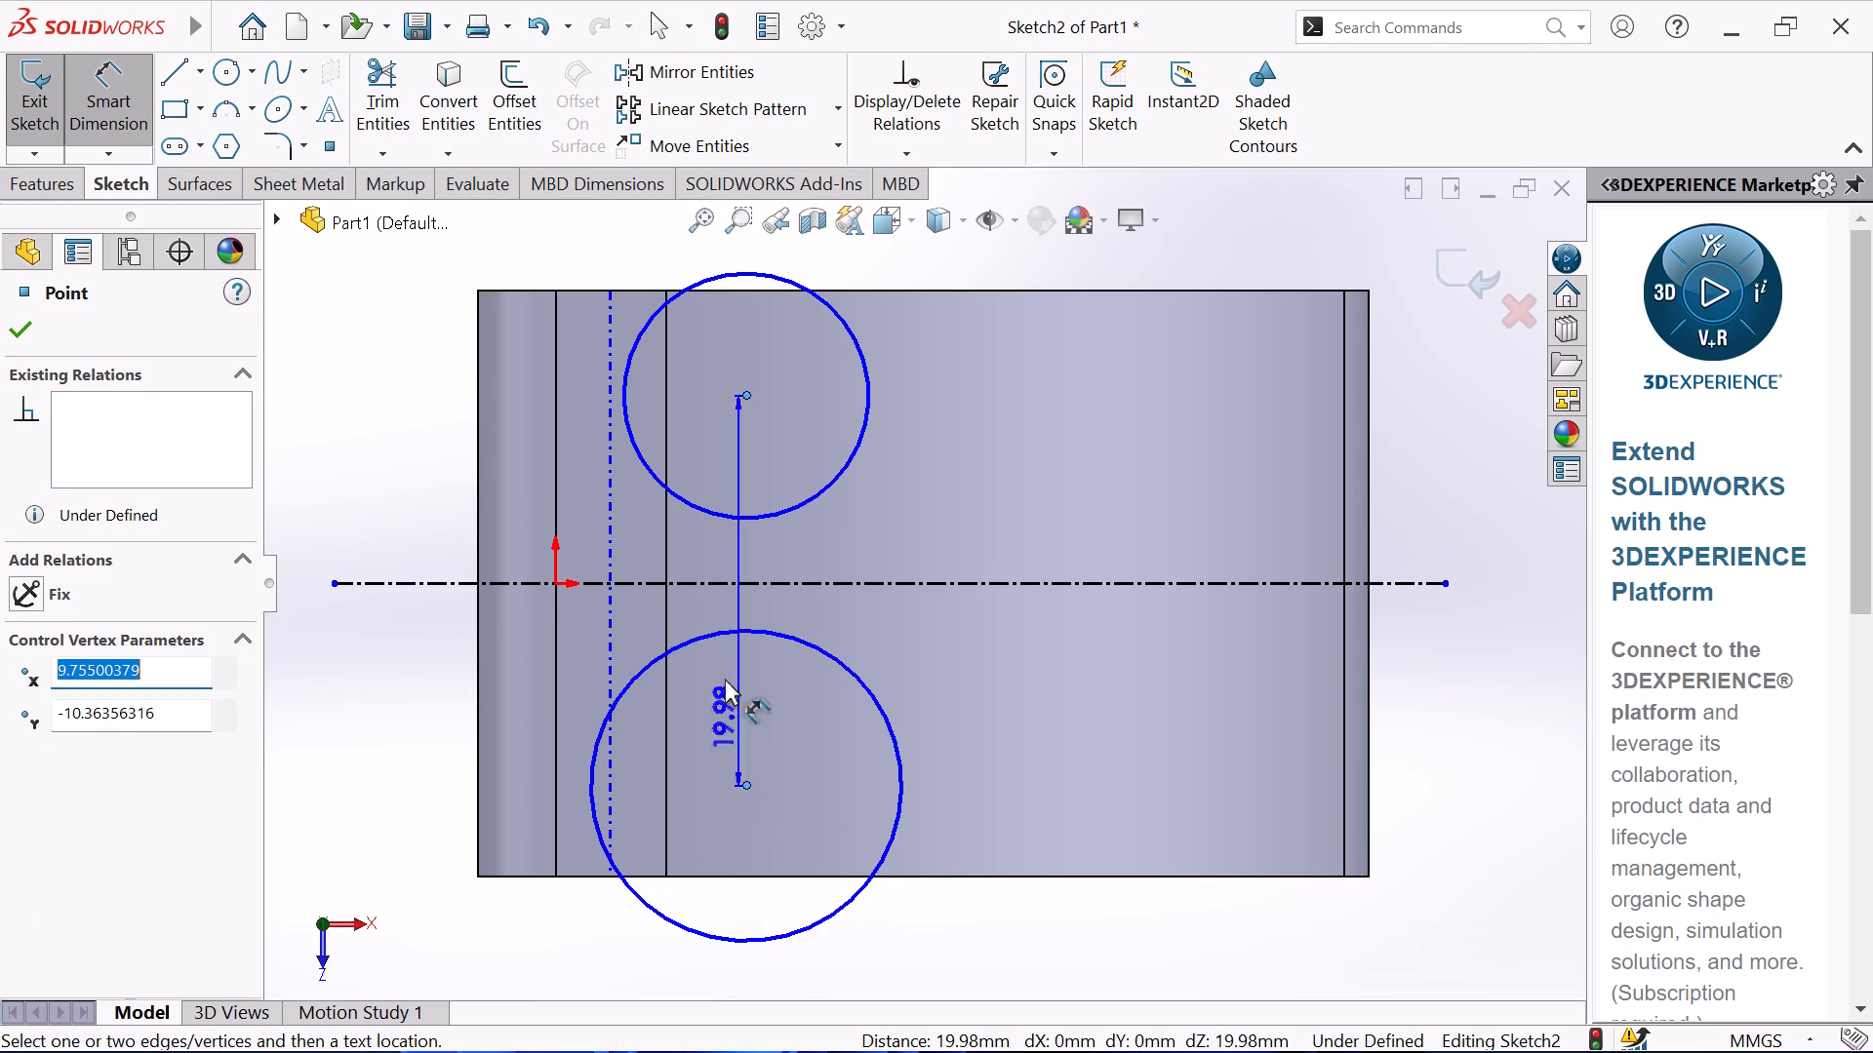
click(325, 570)
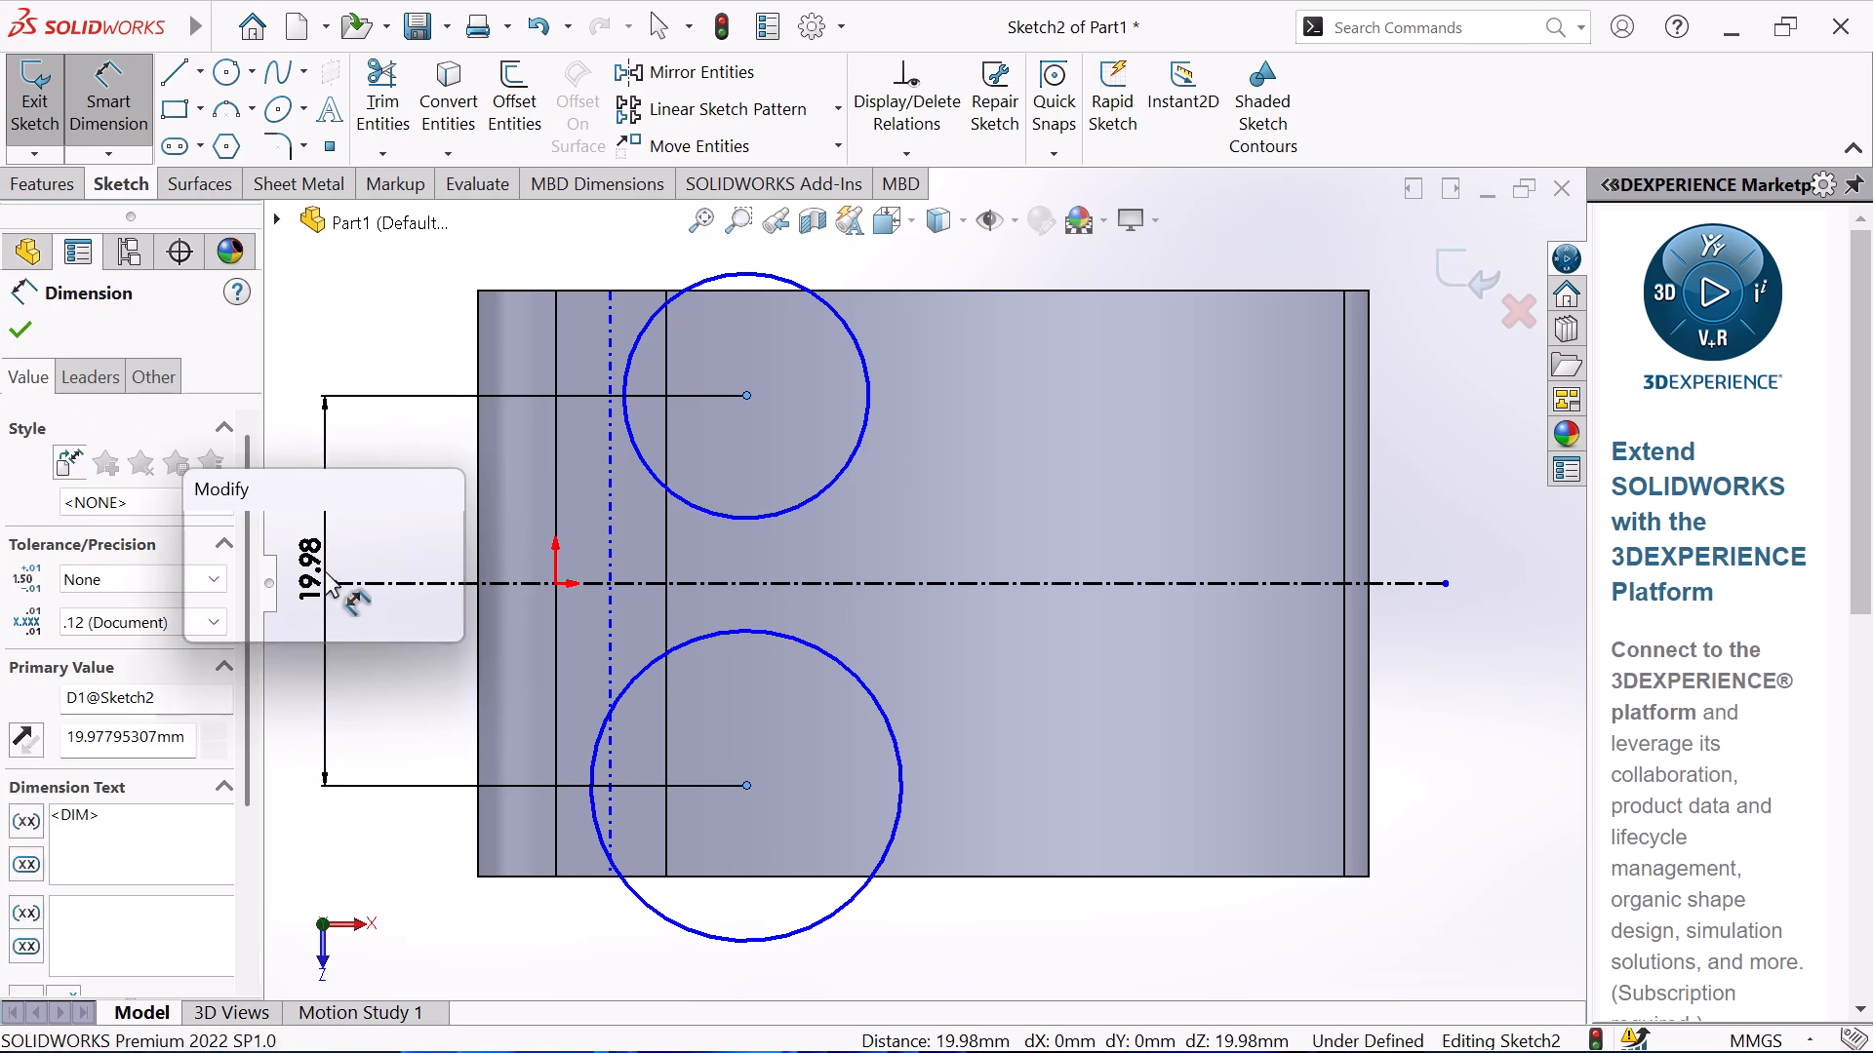
text(20)
key(Return)
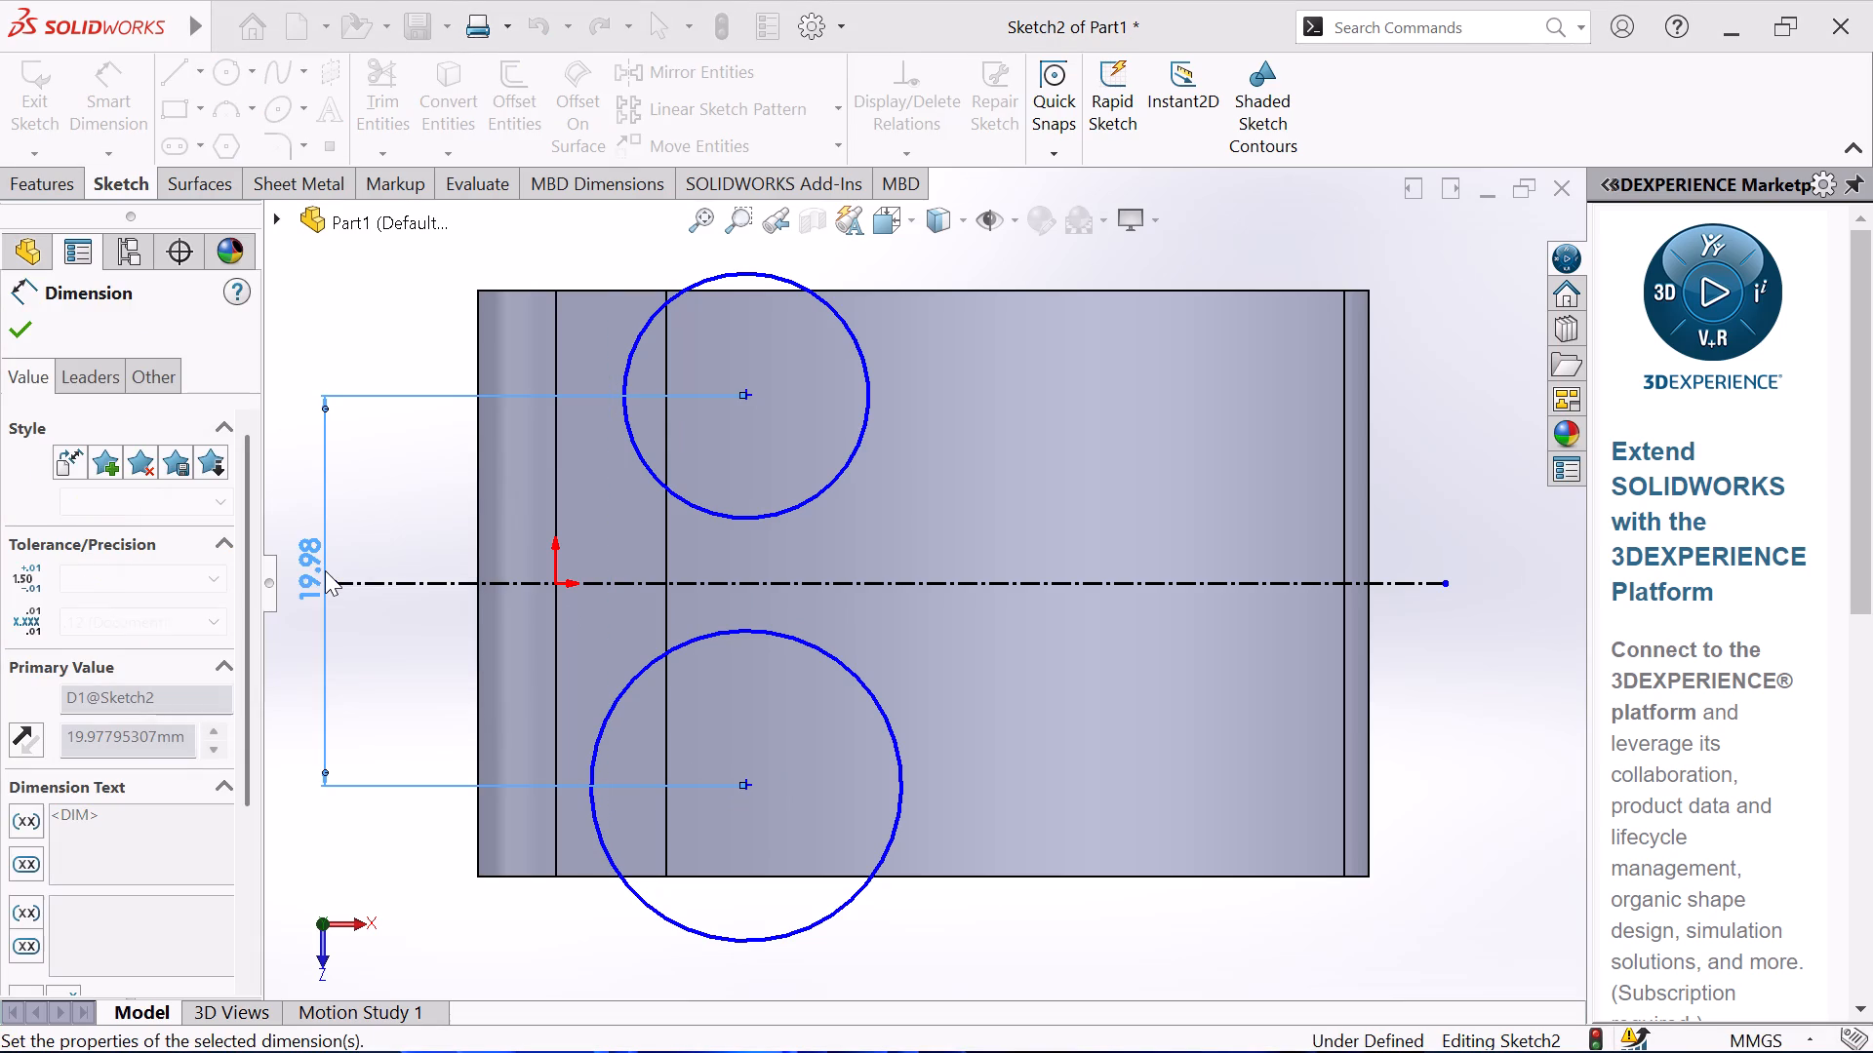
right_click(379, 697)
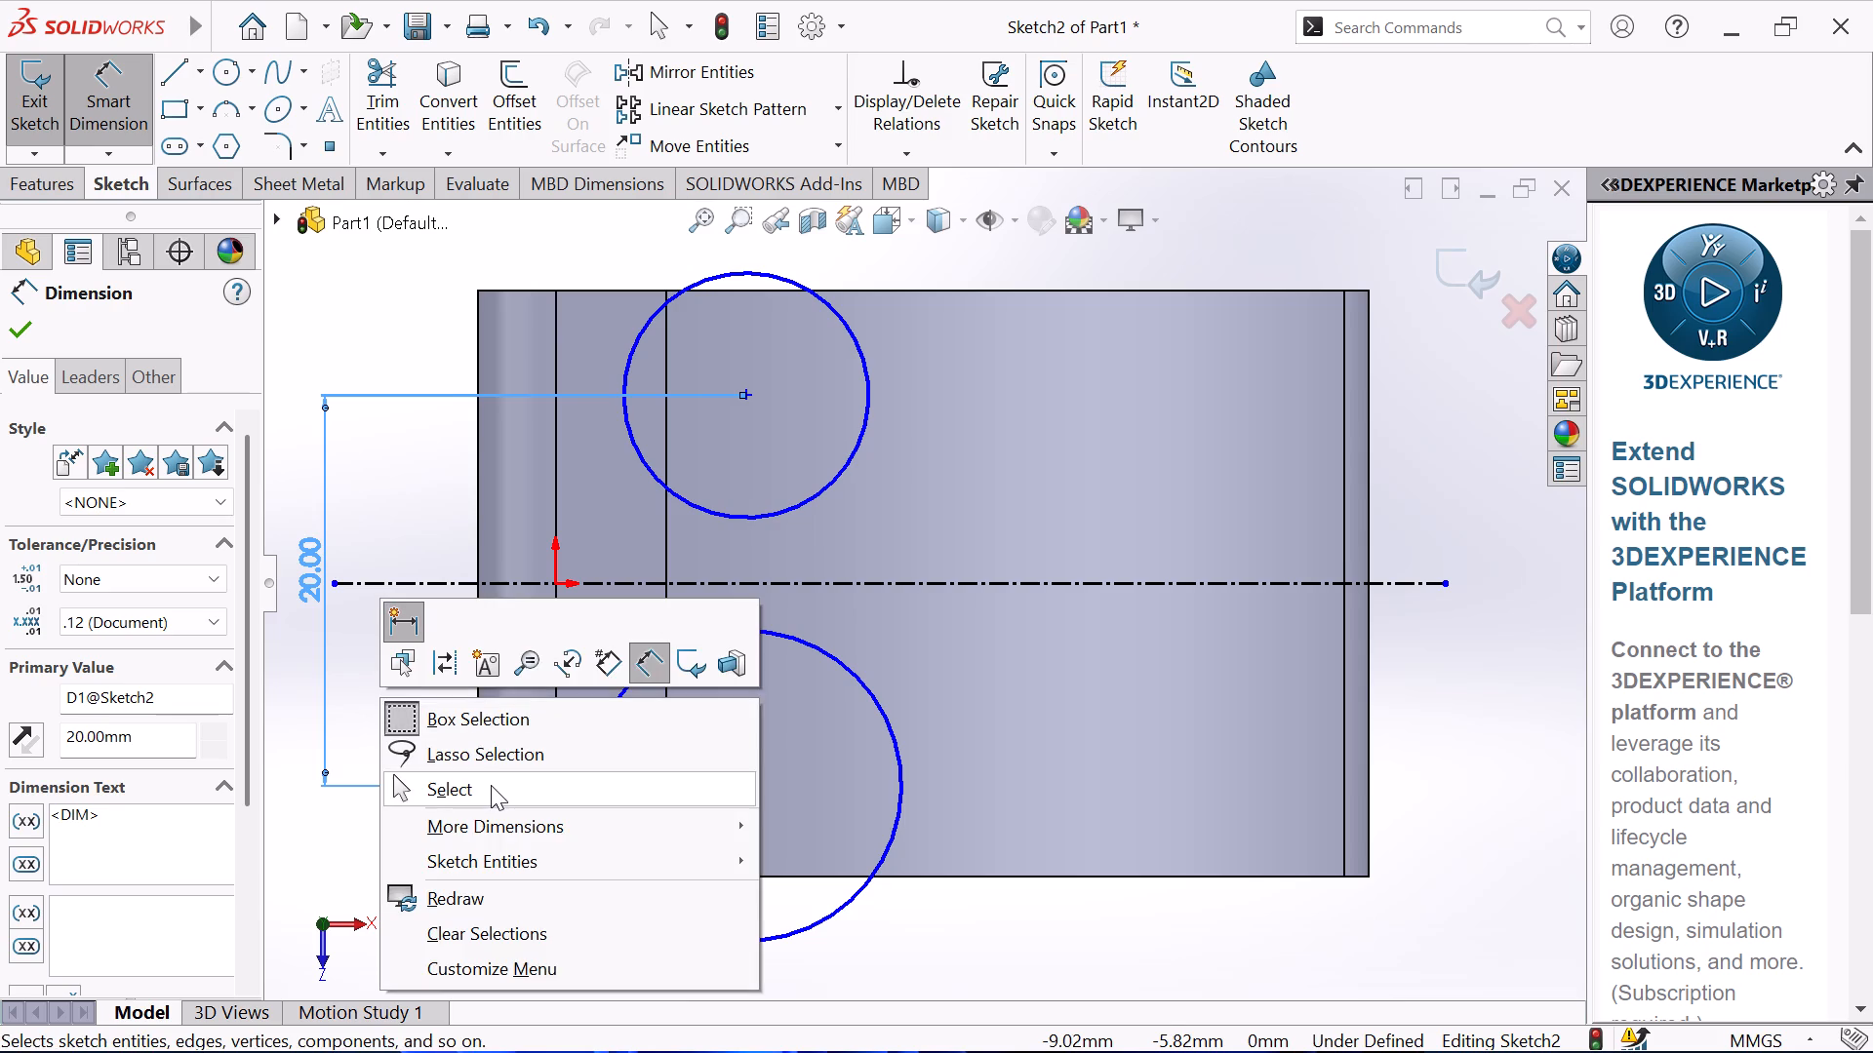
click(486, 785)
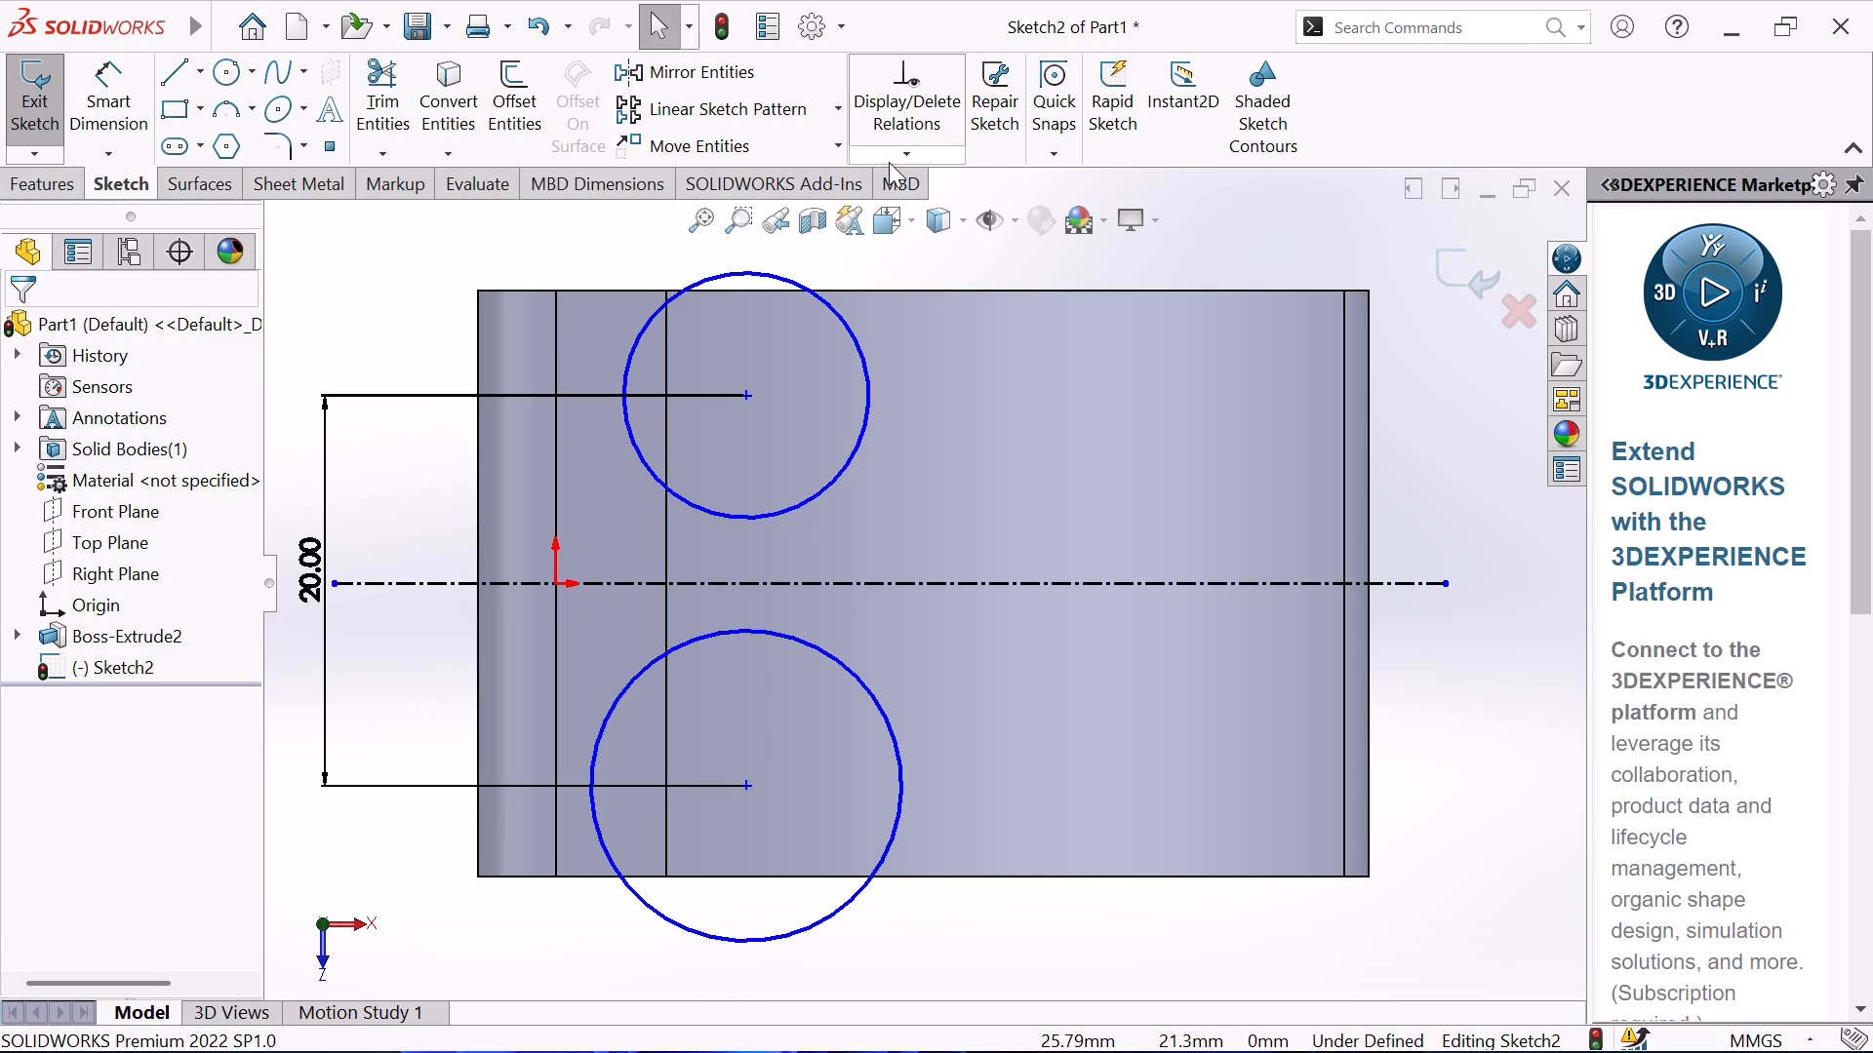
Add a Symmetric relation between the two circle centers about the horizontal centerline.
click(889, 160)
click(978, 223)
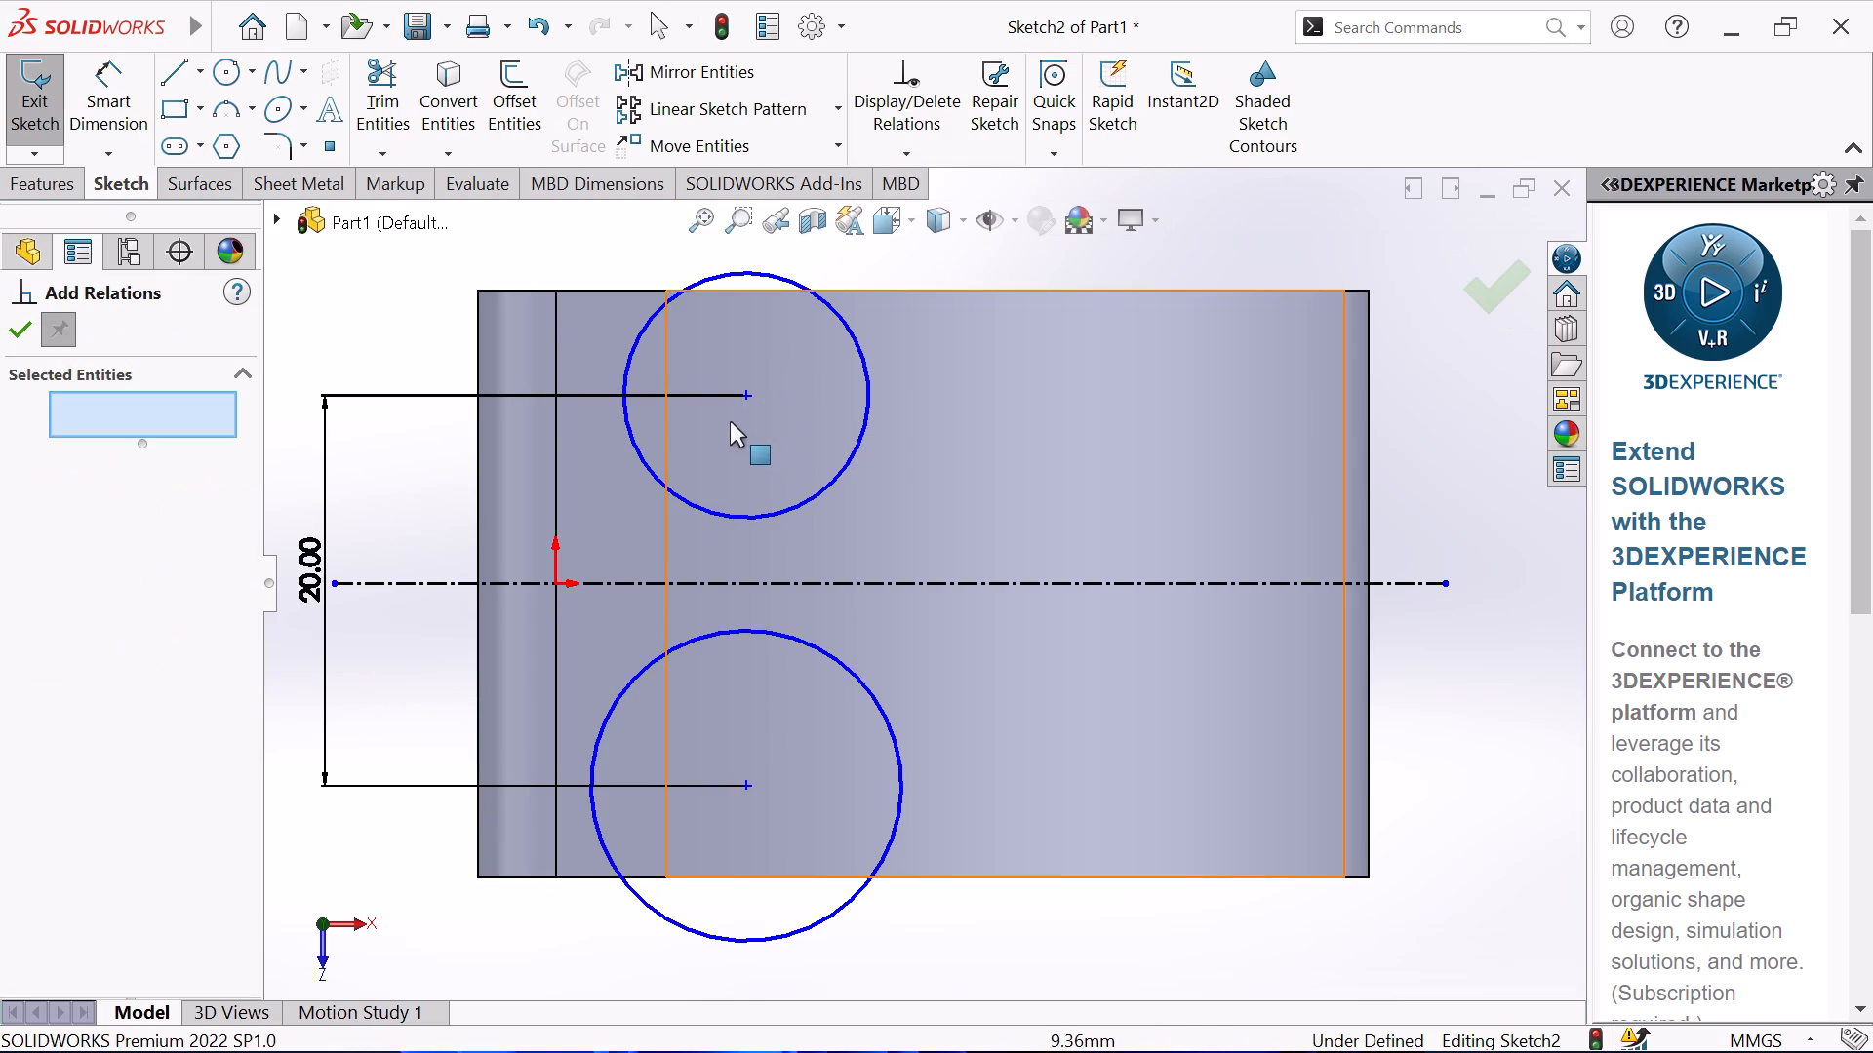
click(744, 397)
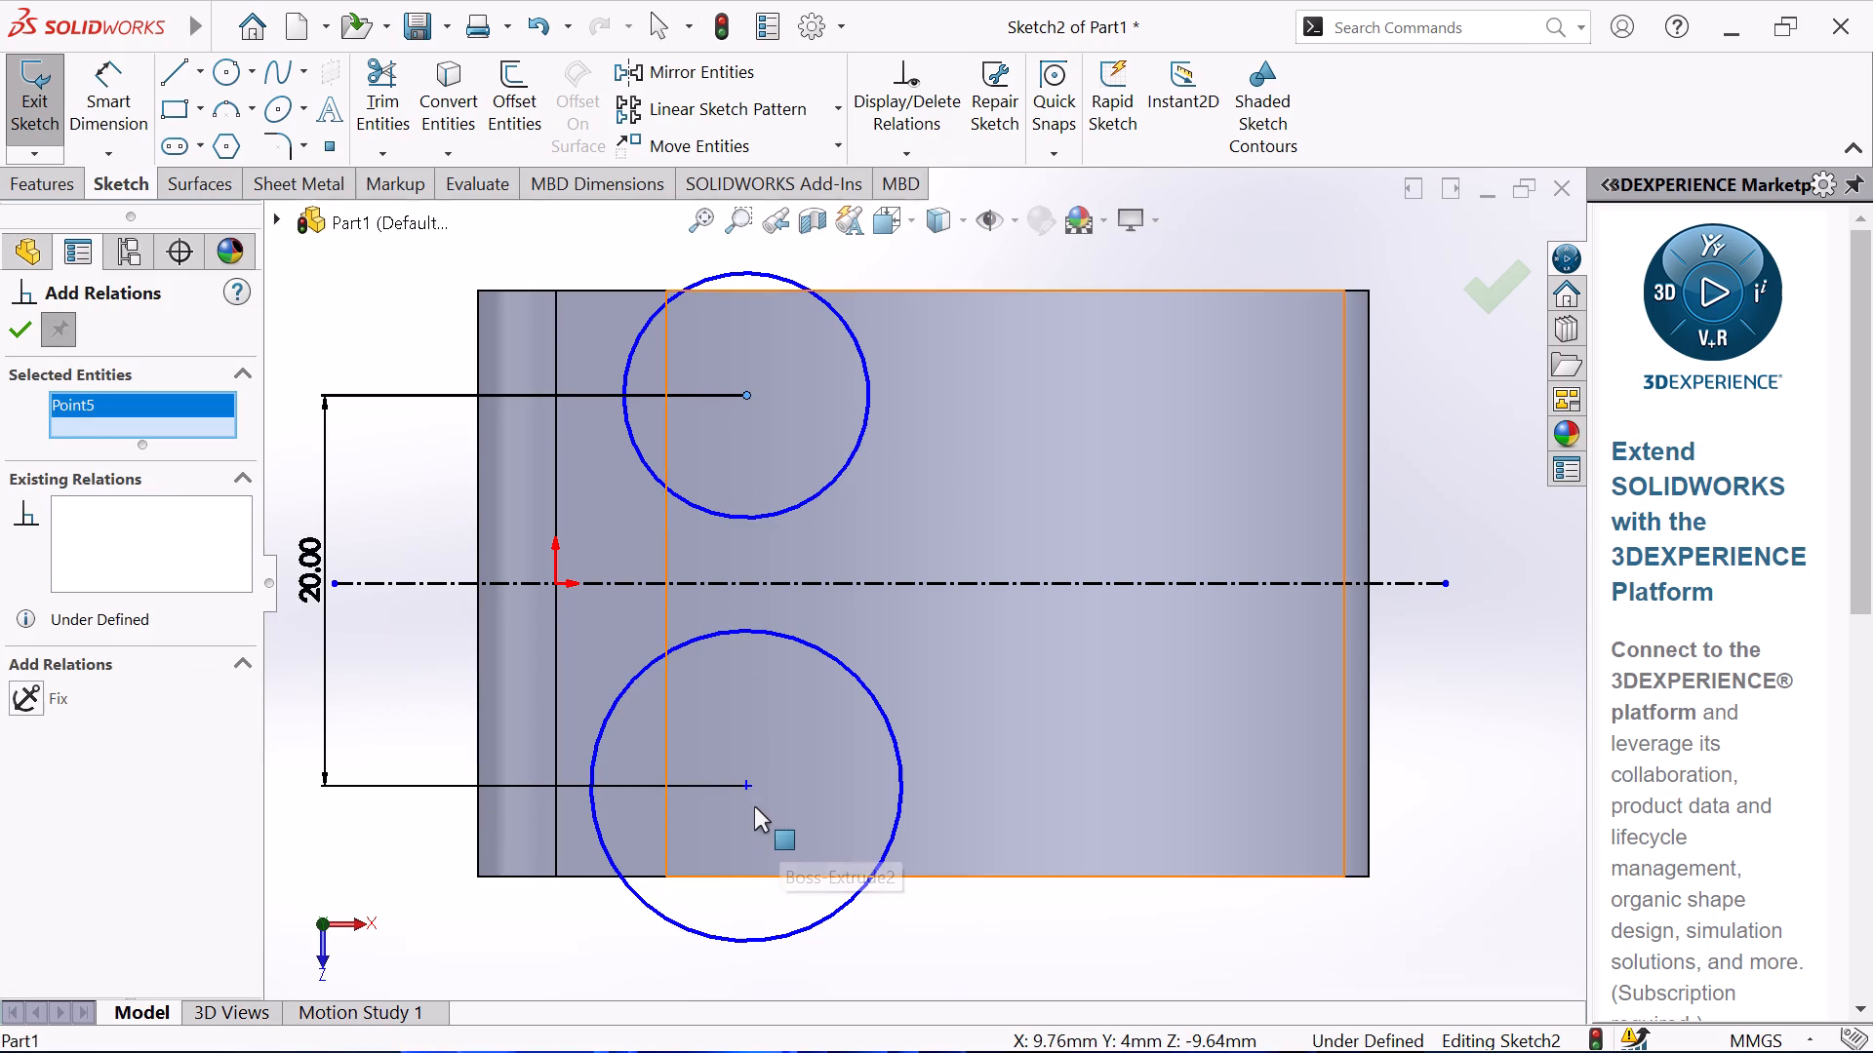
click(744, 782)
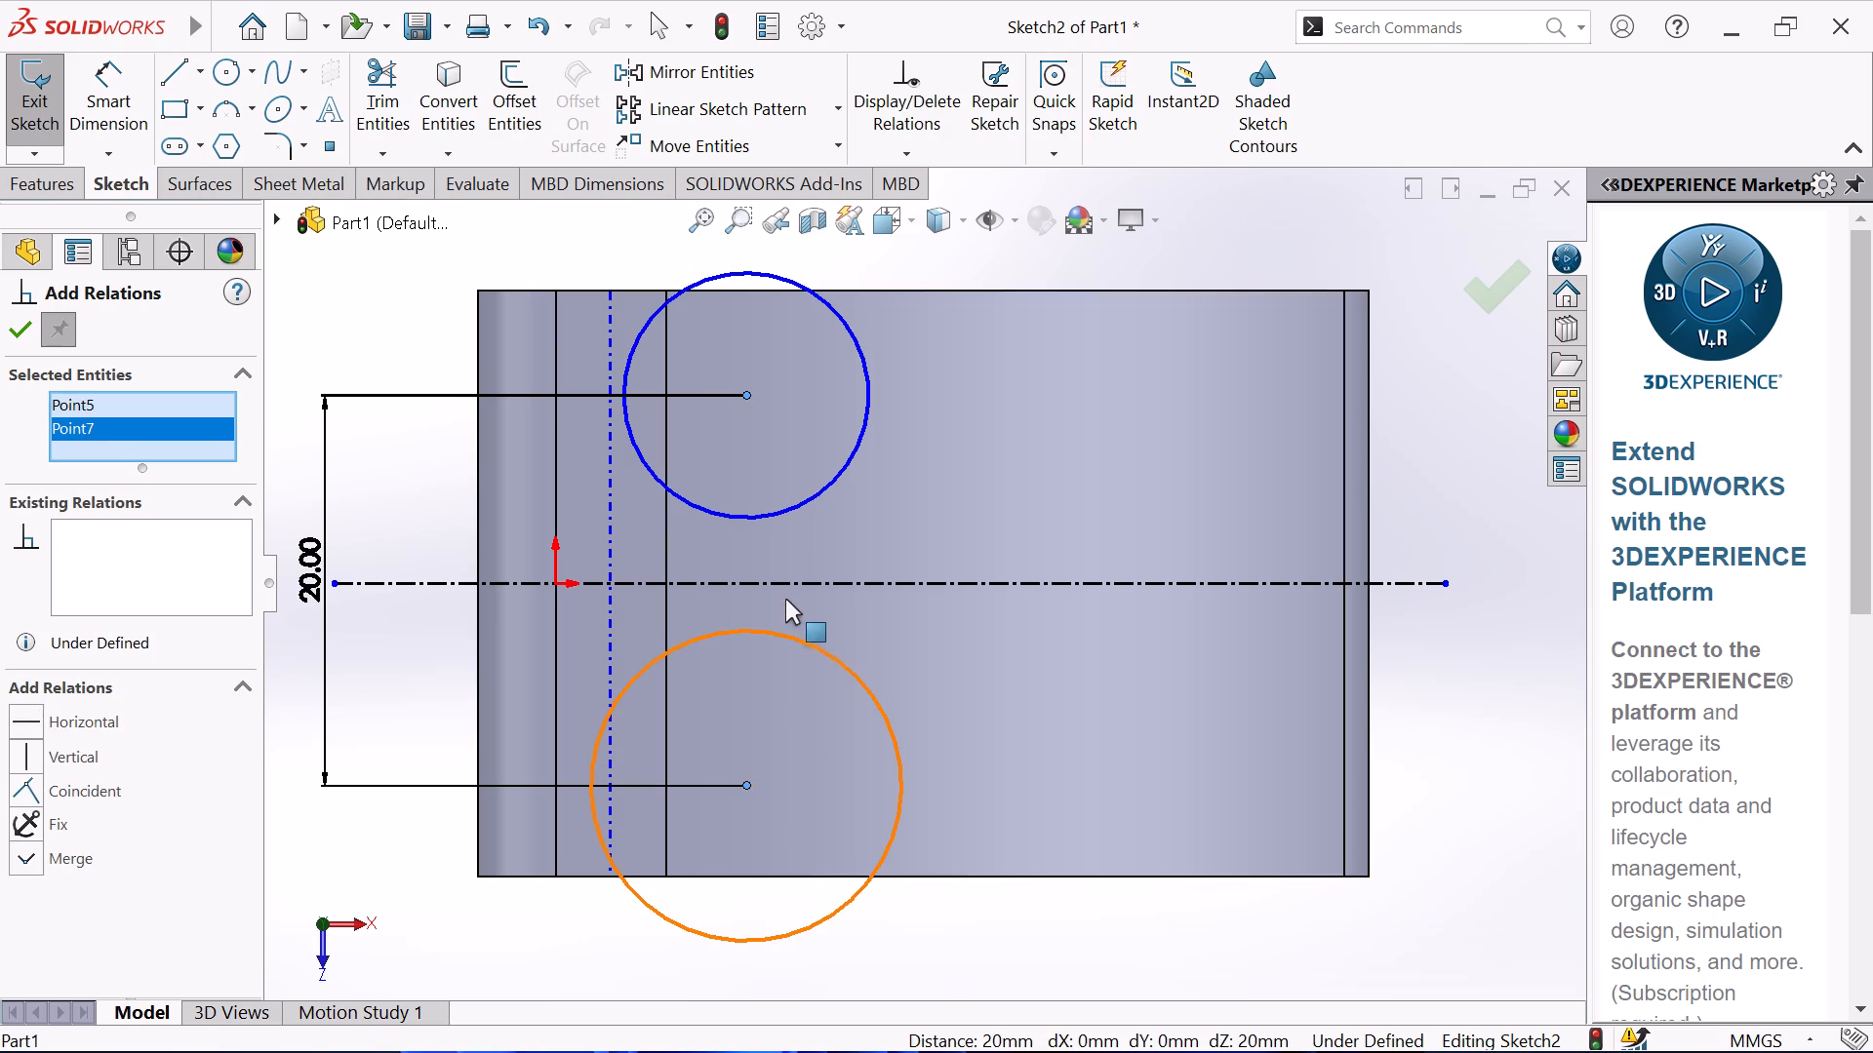
click(783, 588)
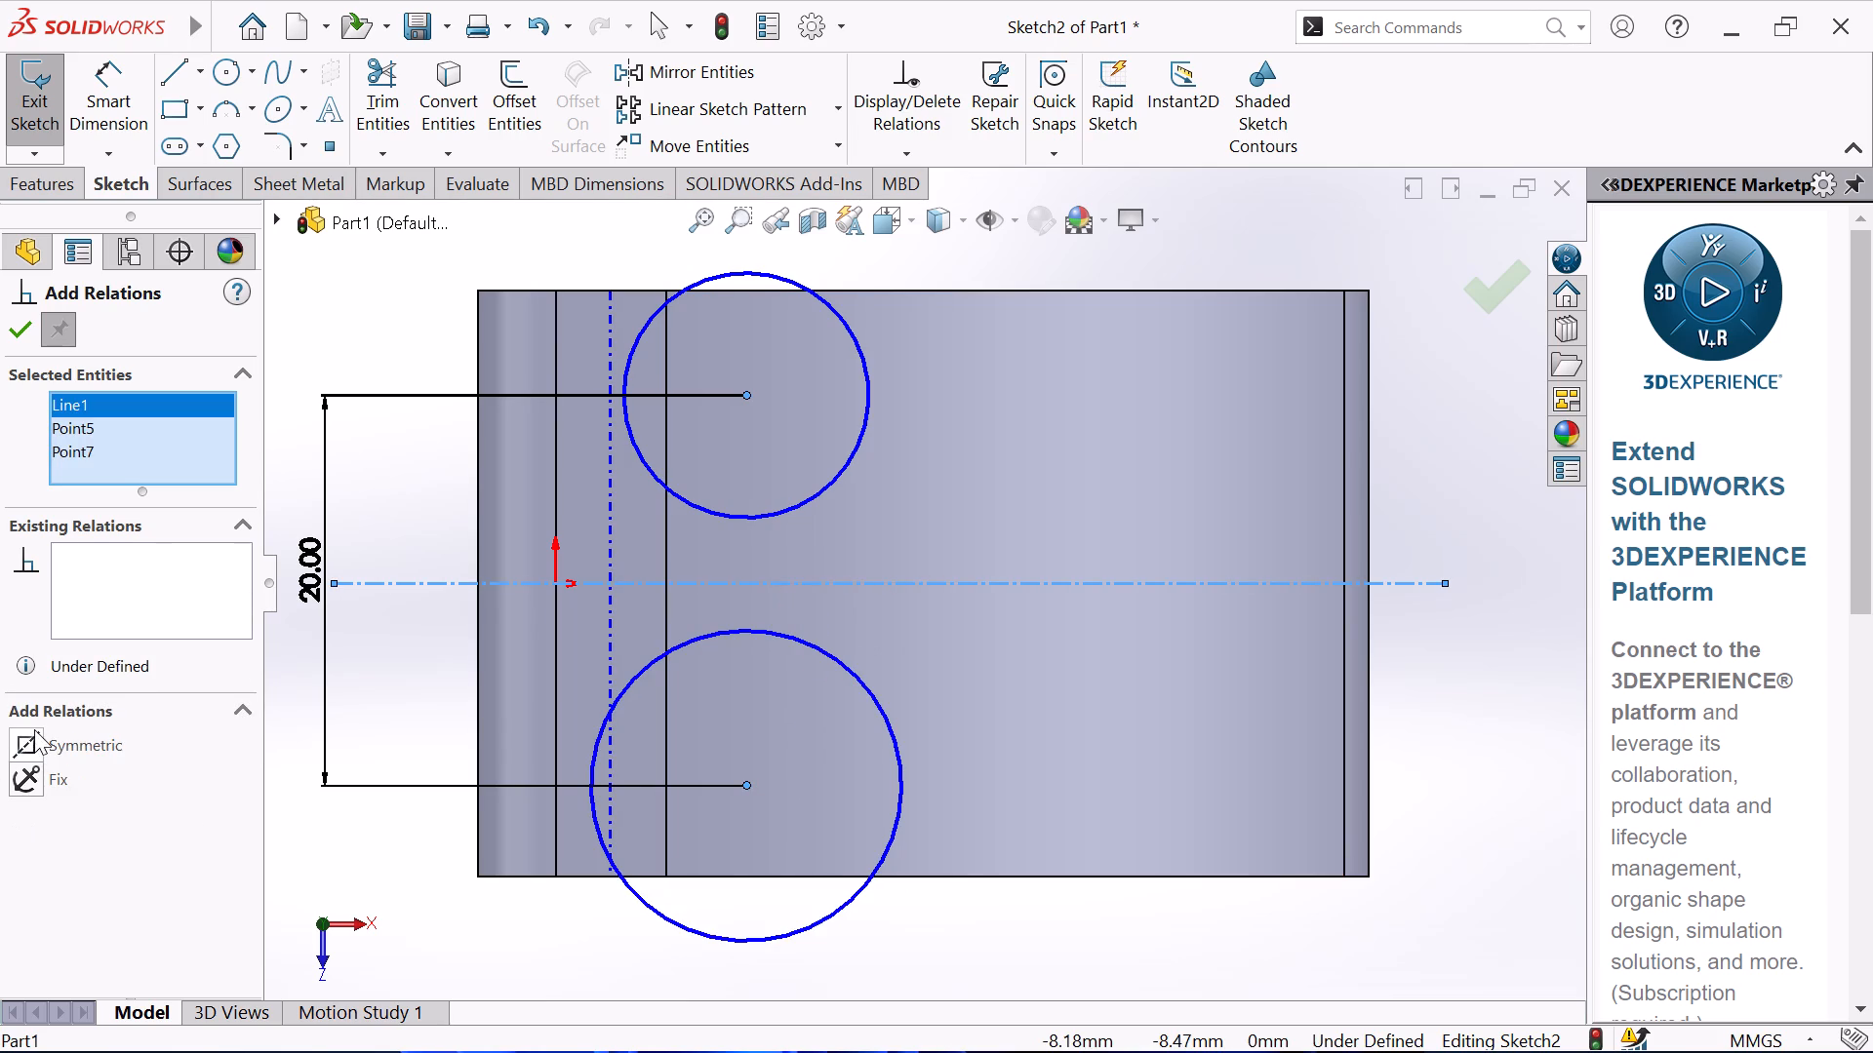
click(32, 744)
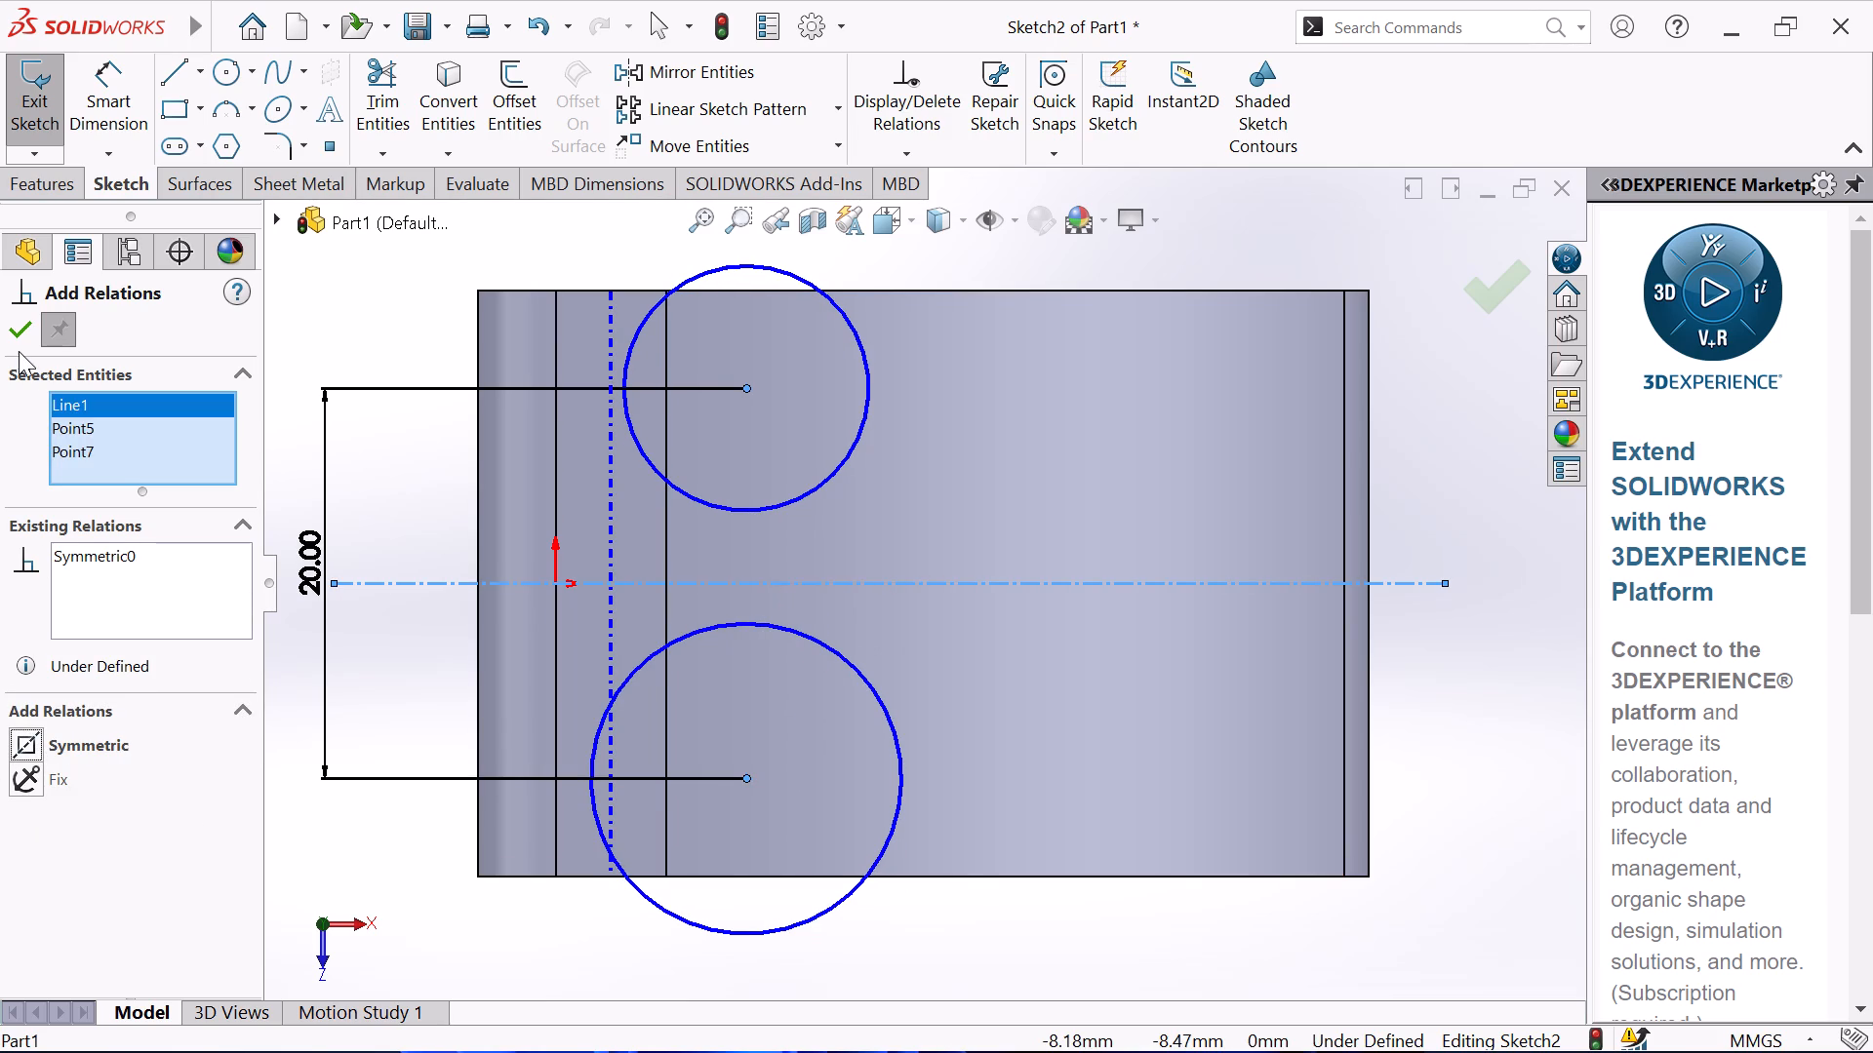
click(19, 345)
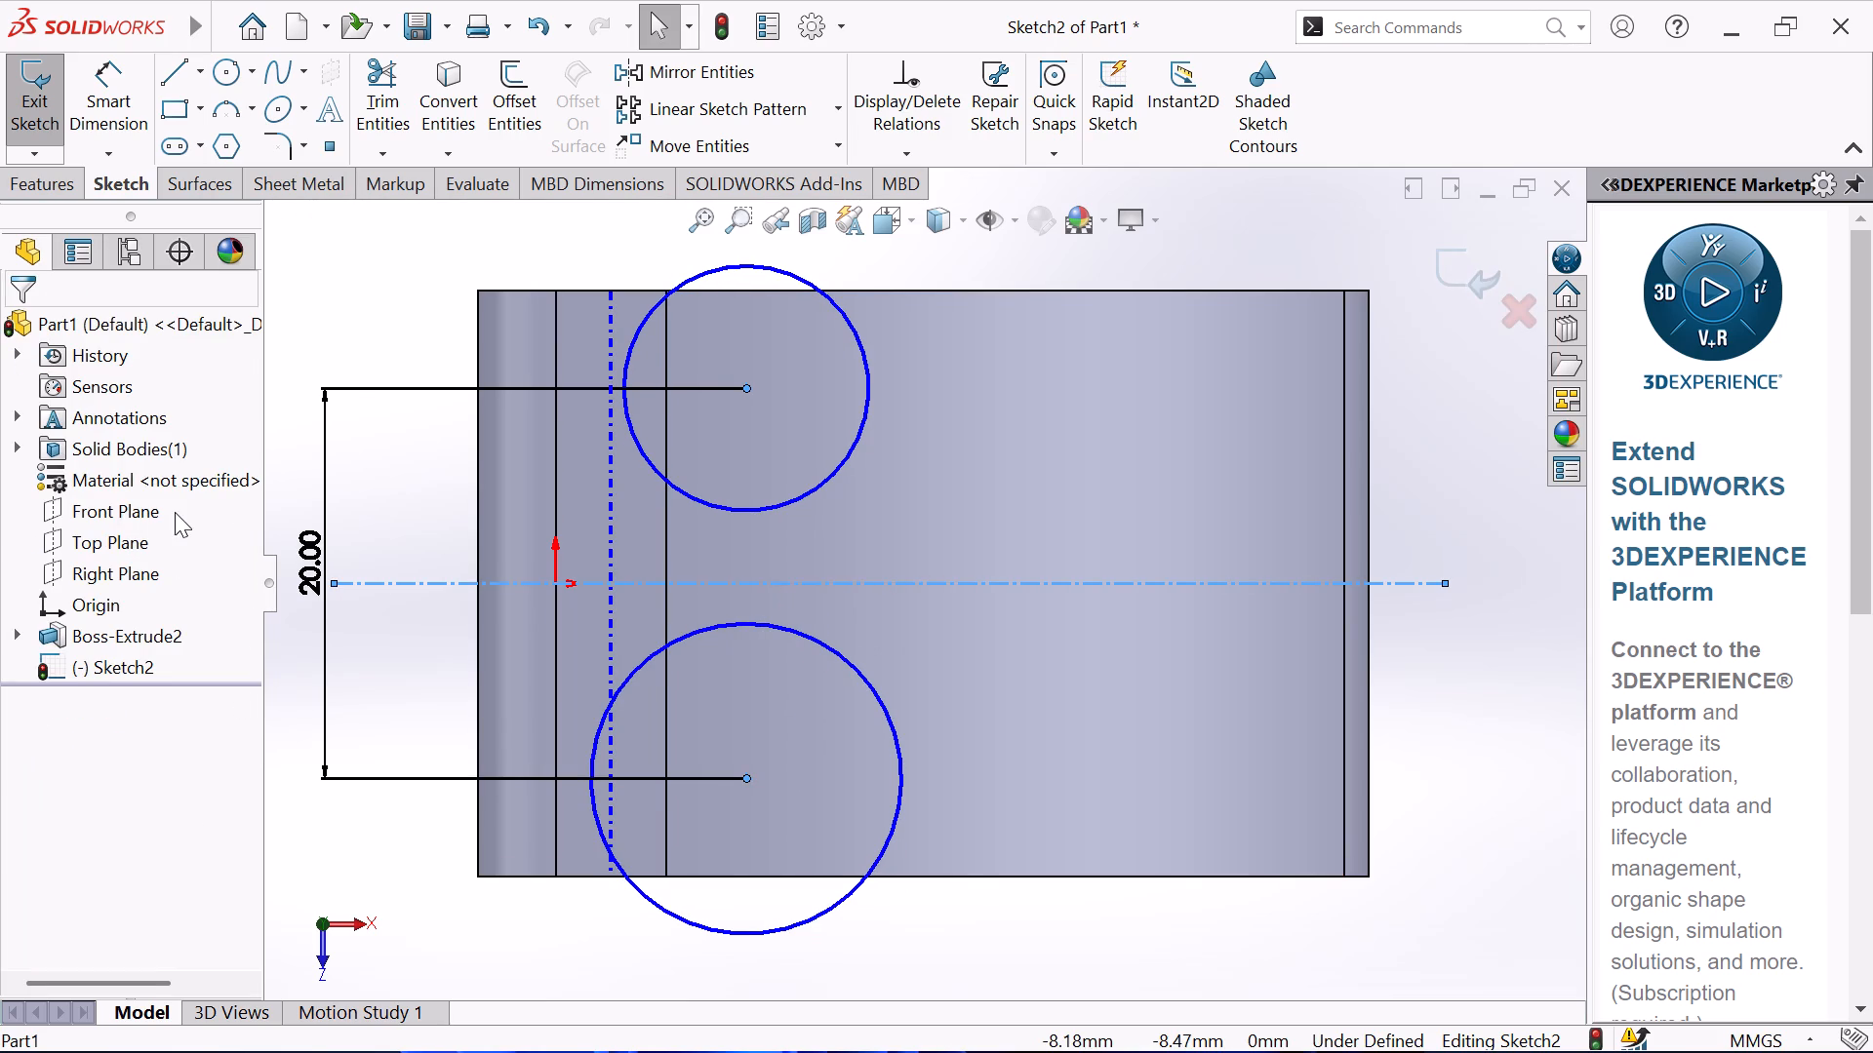
Dimension the horizontal distance from the origin to the upper circle's center as 12 mm.
click(100, 58)
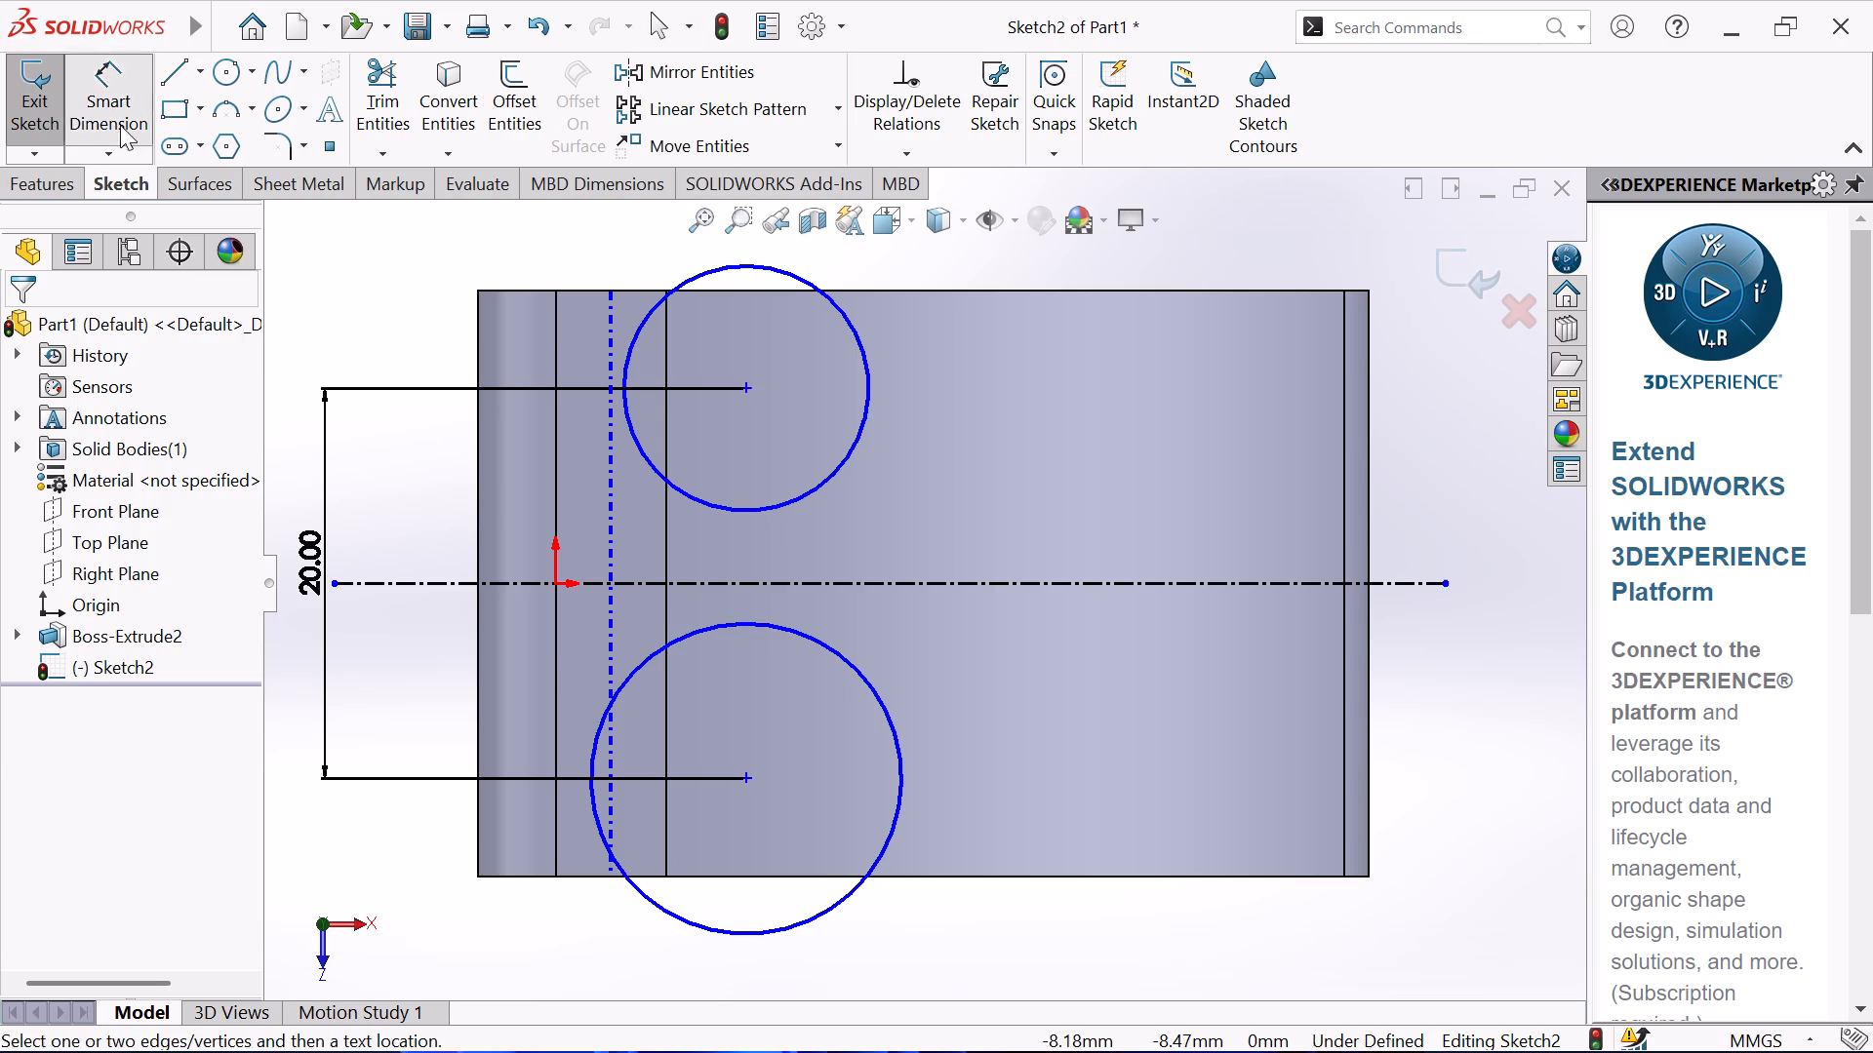
click(557, 582)
click(745, 390)
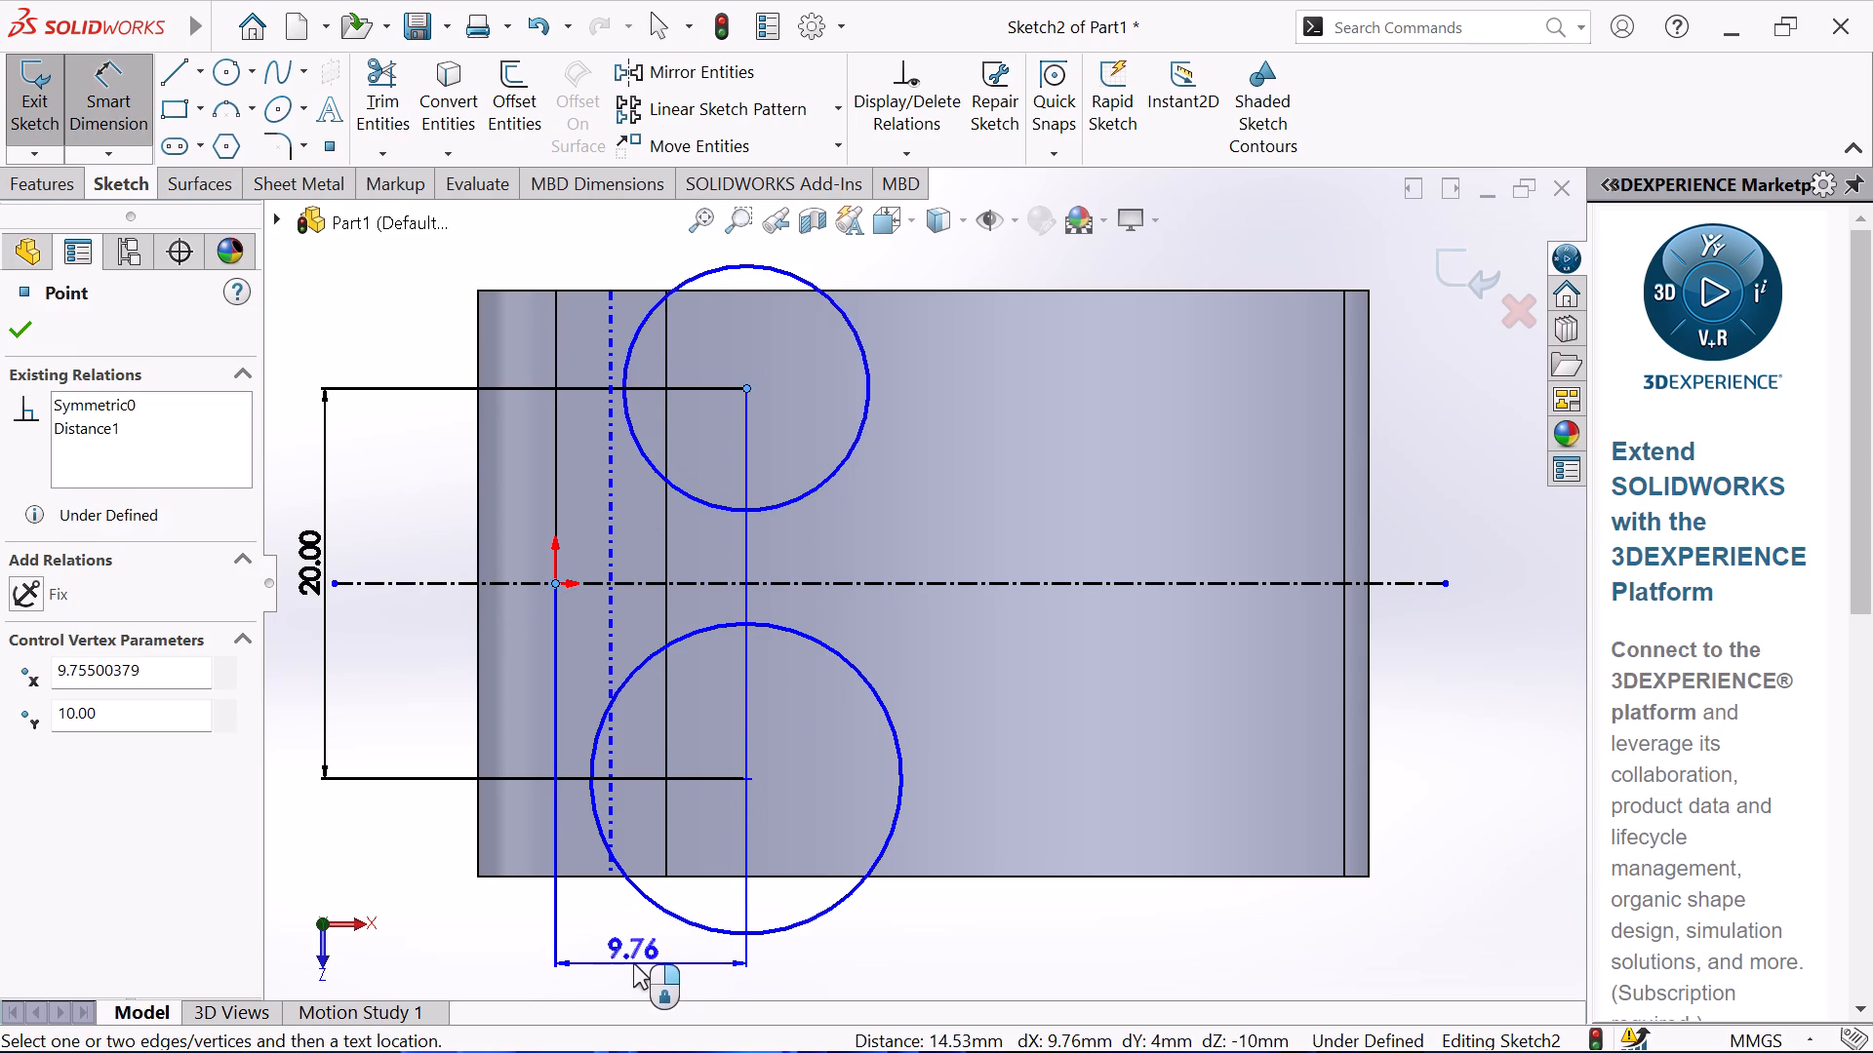
click(633, 962)
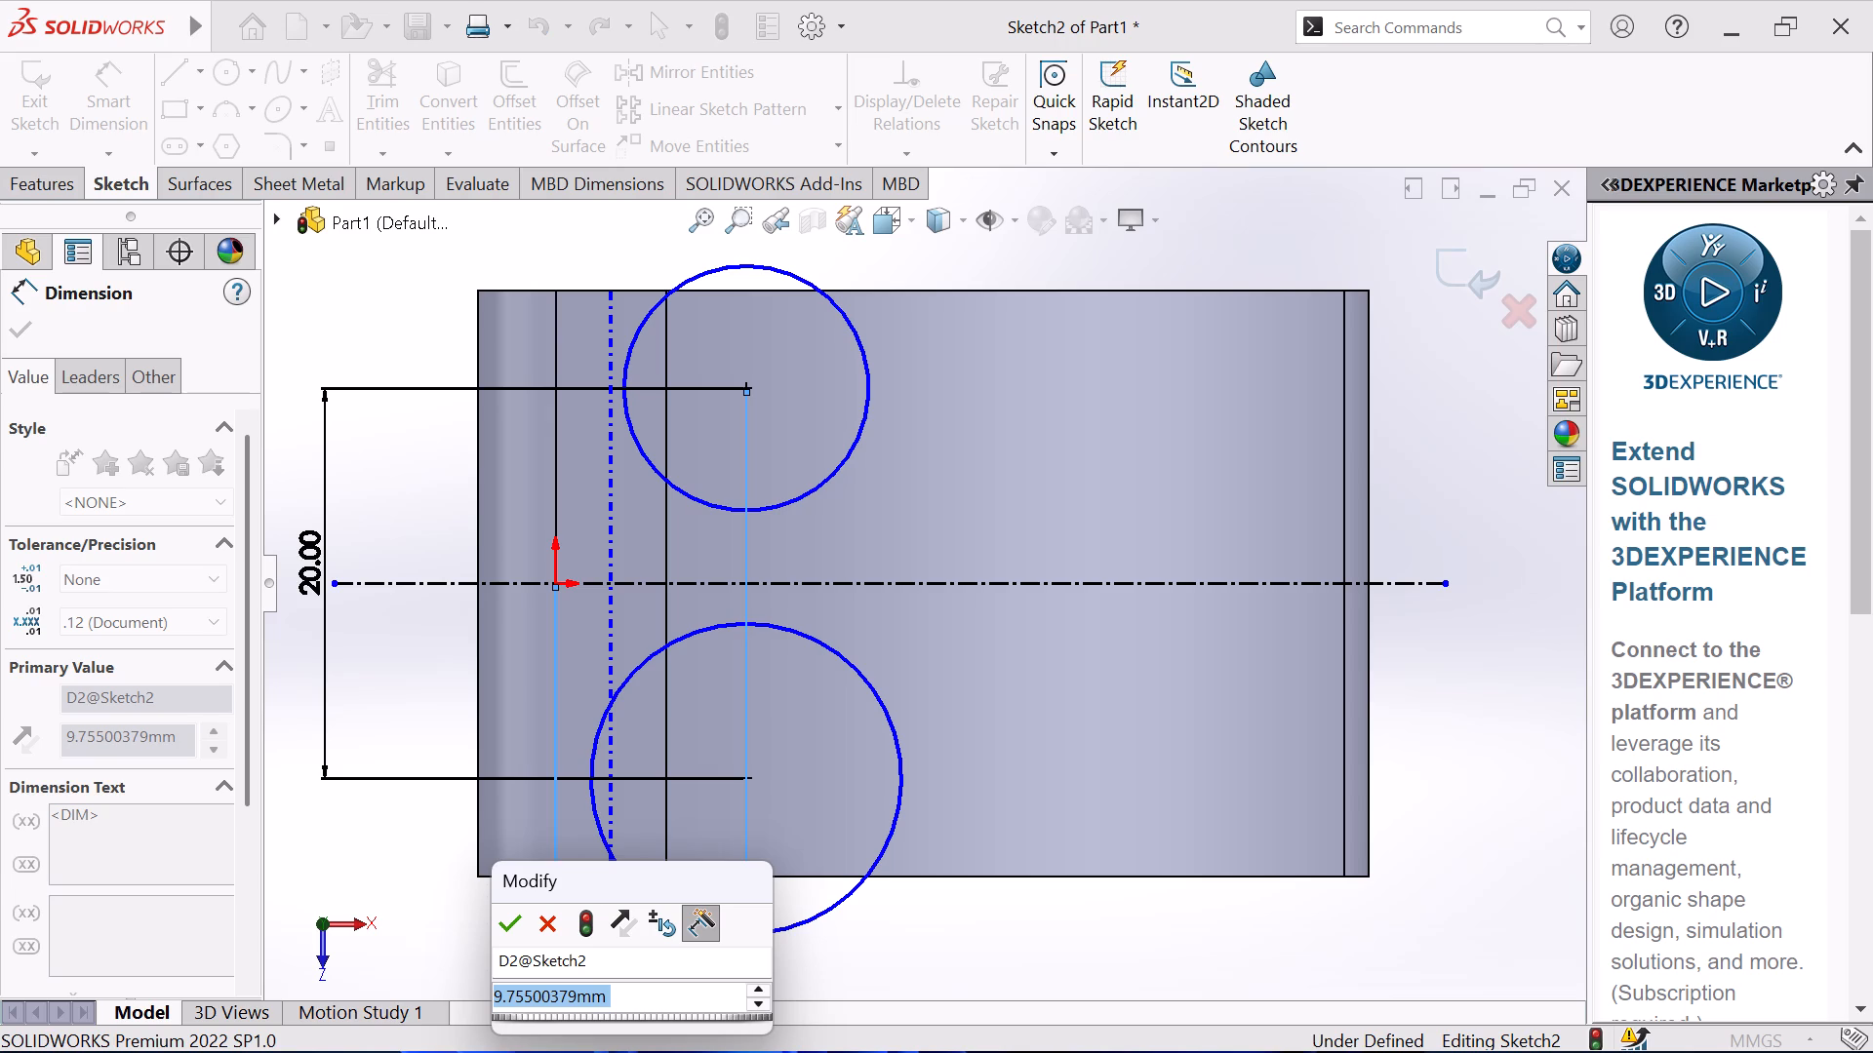
key(1)
key(2)
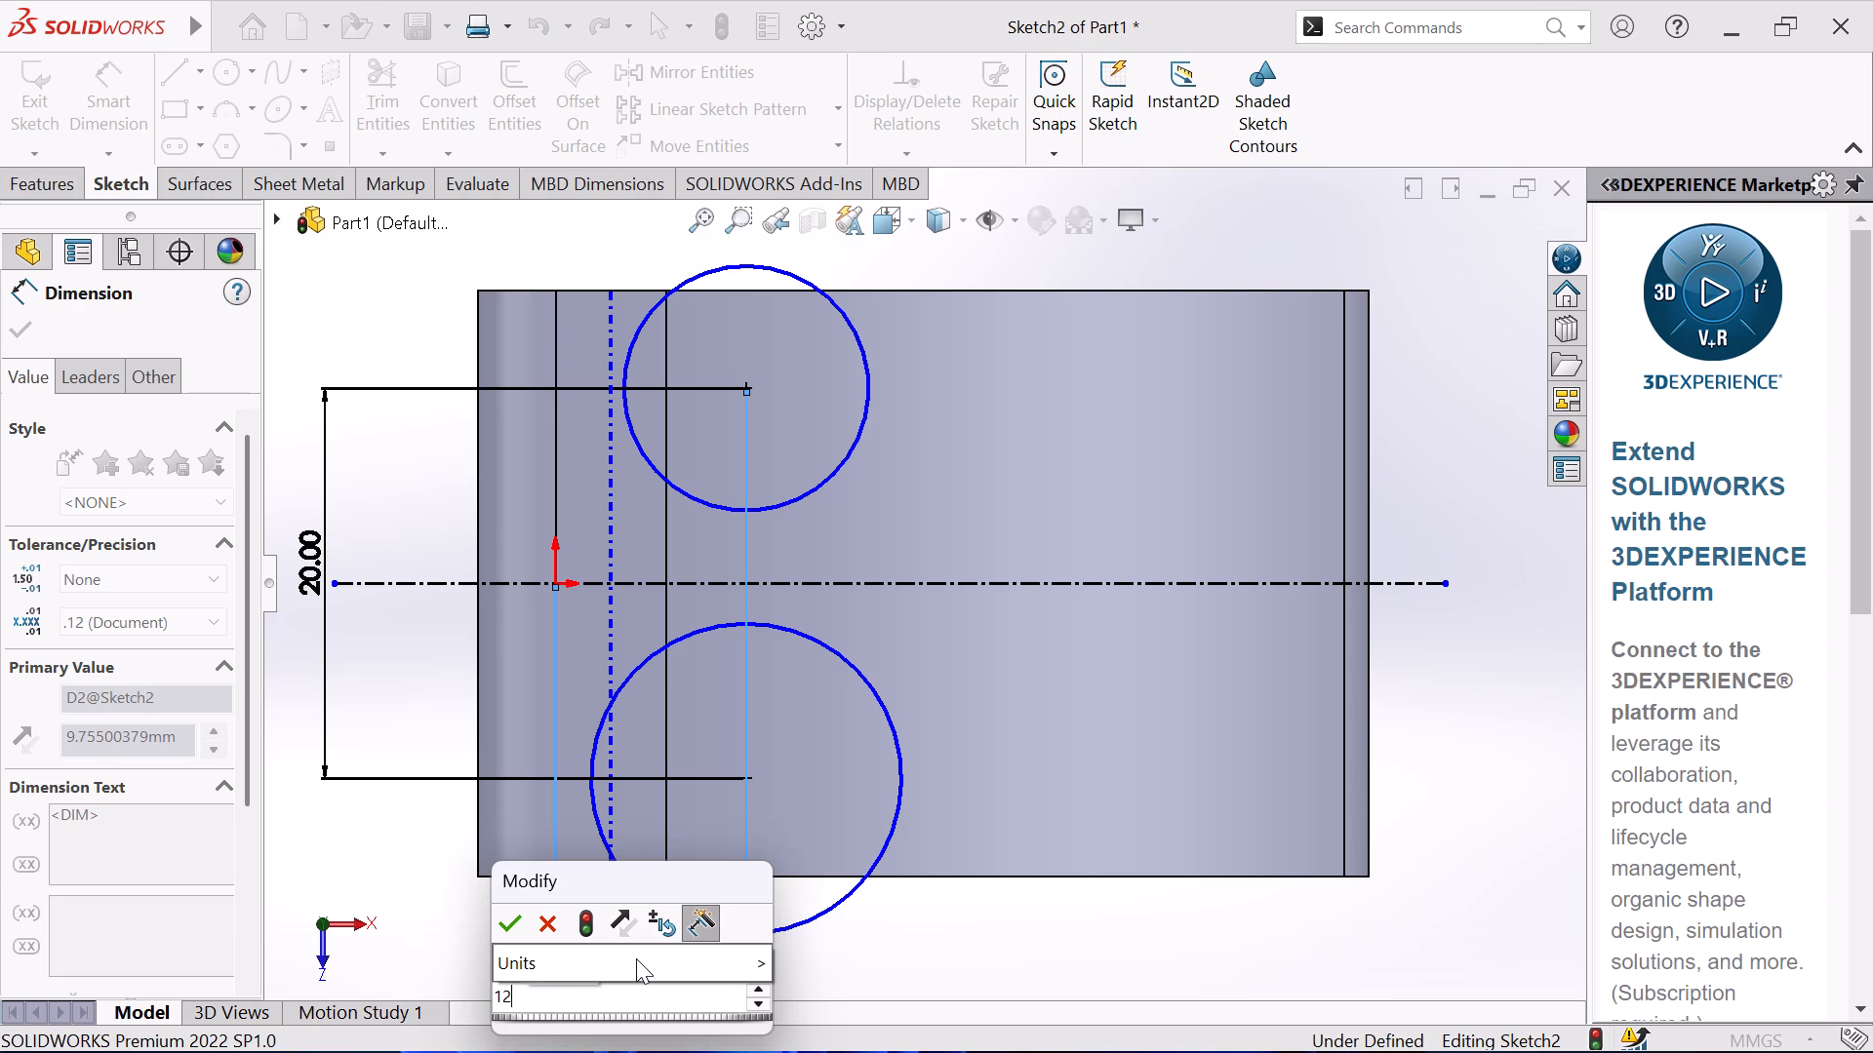
key(Return)
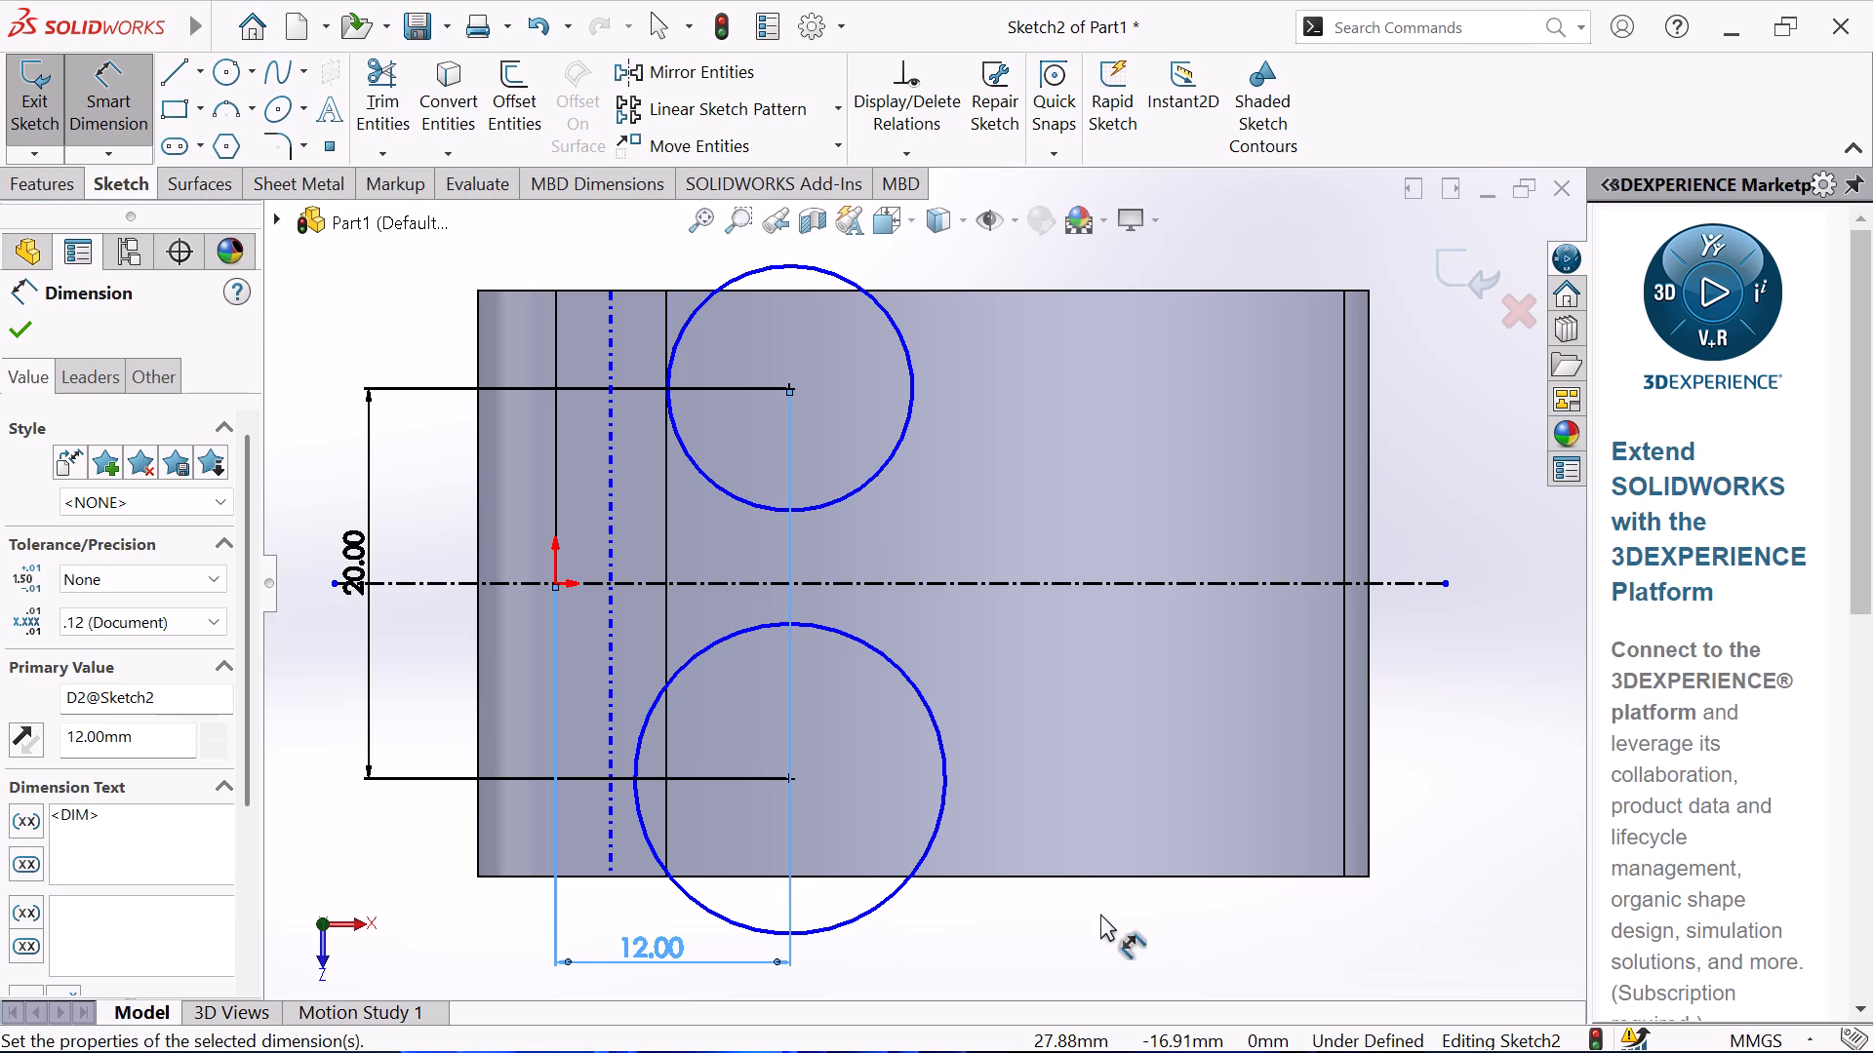
Dimension both circles with a diameter of 14 mm.
click(945, 779)
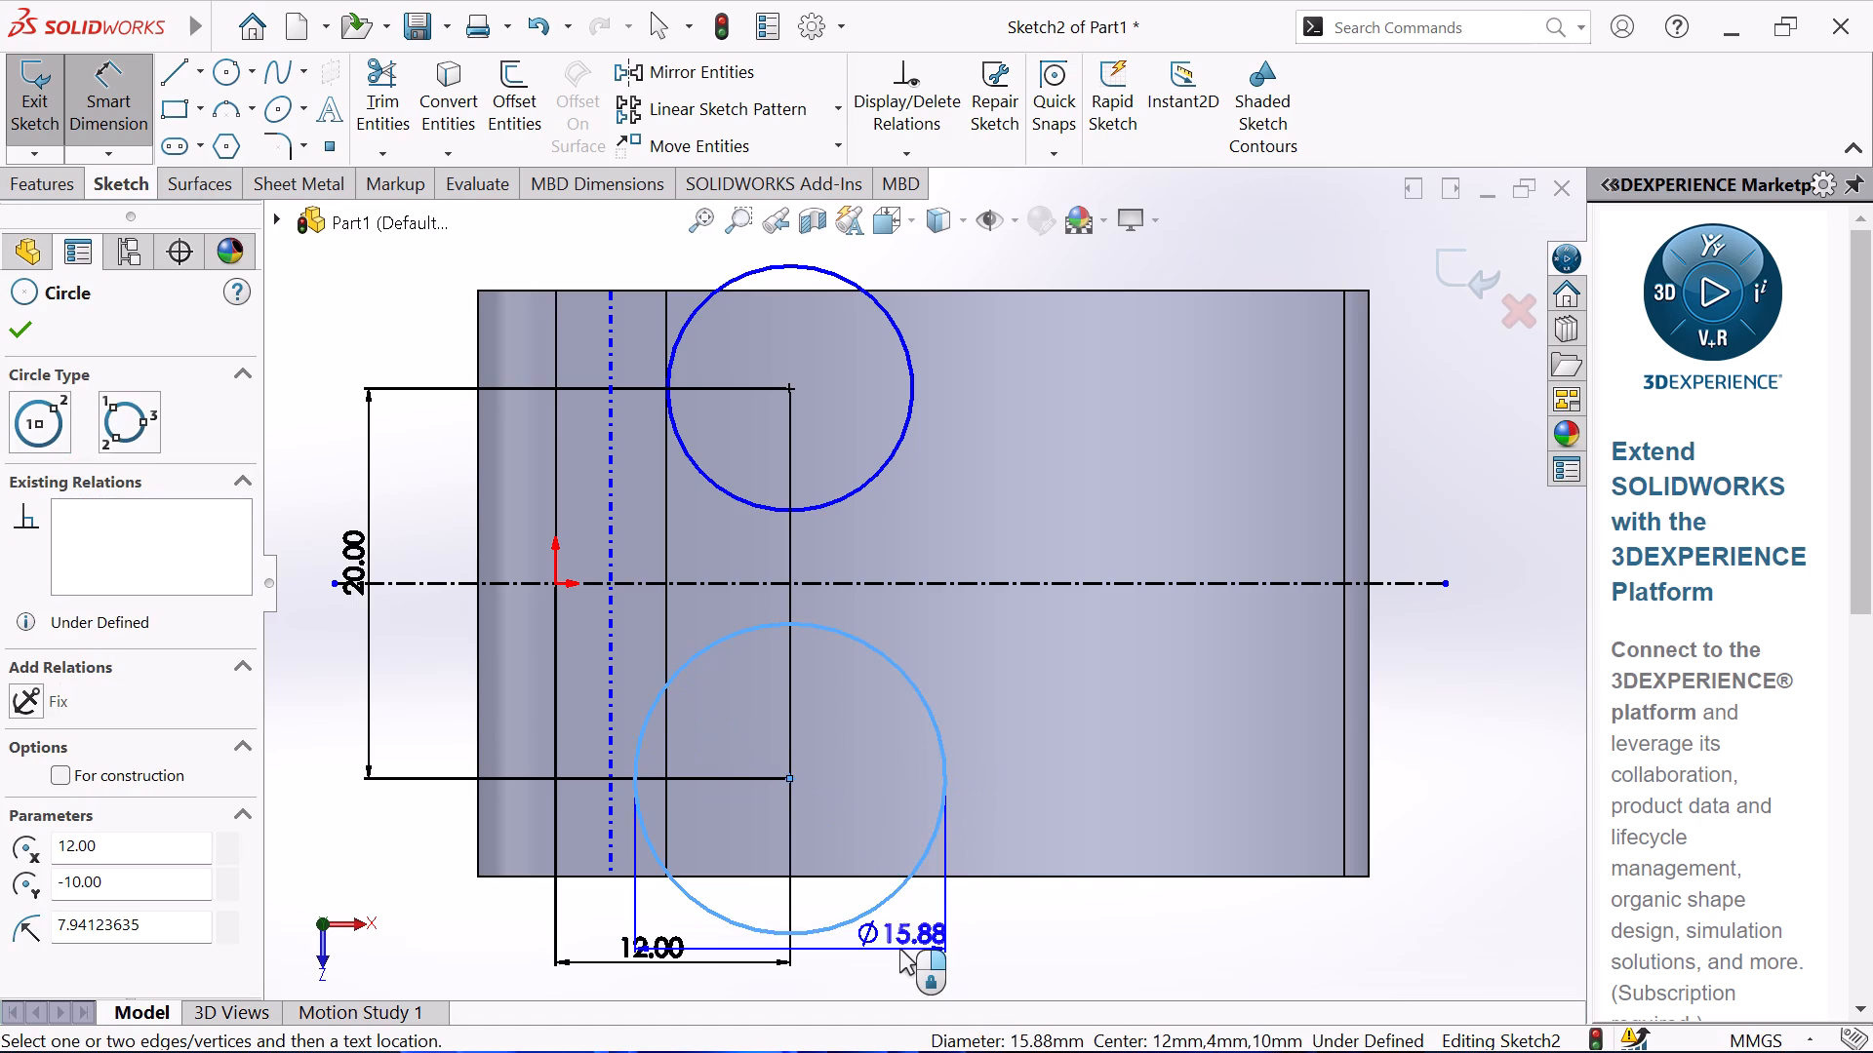
click(965, 932)
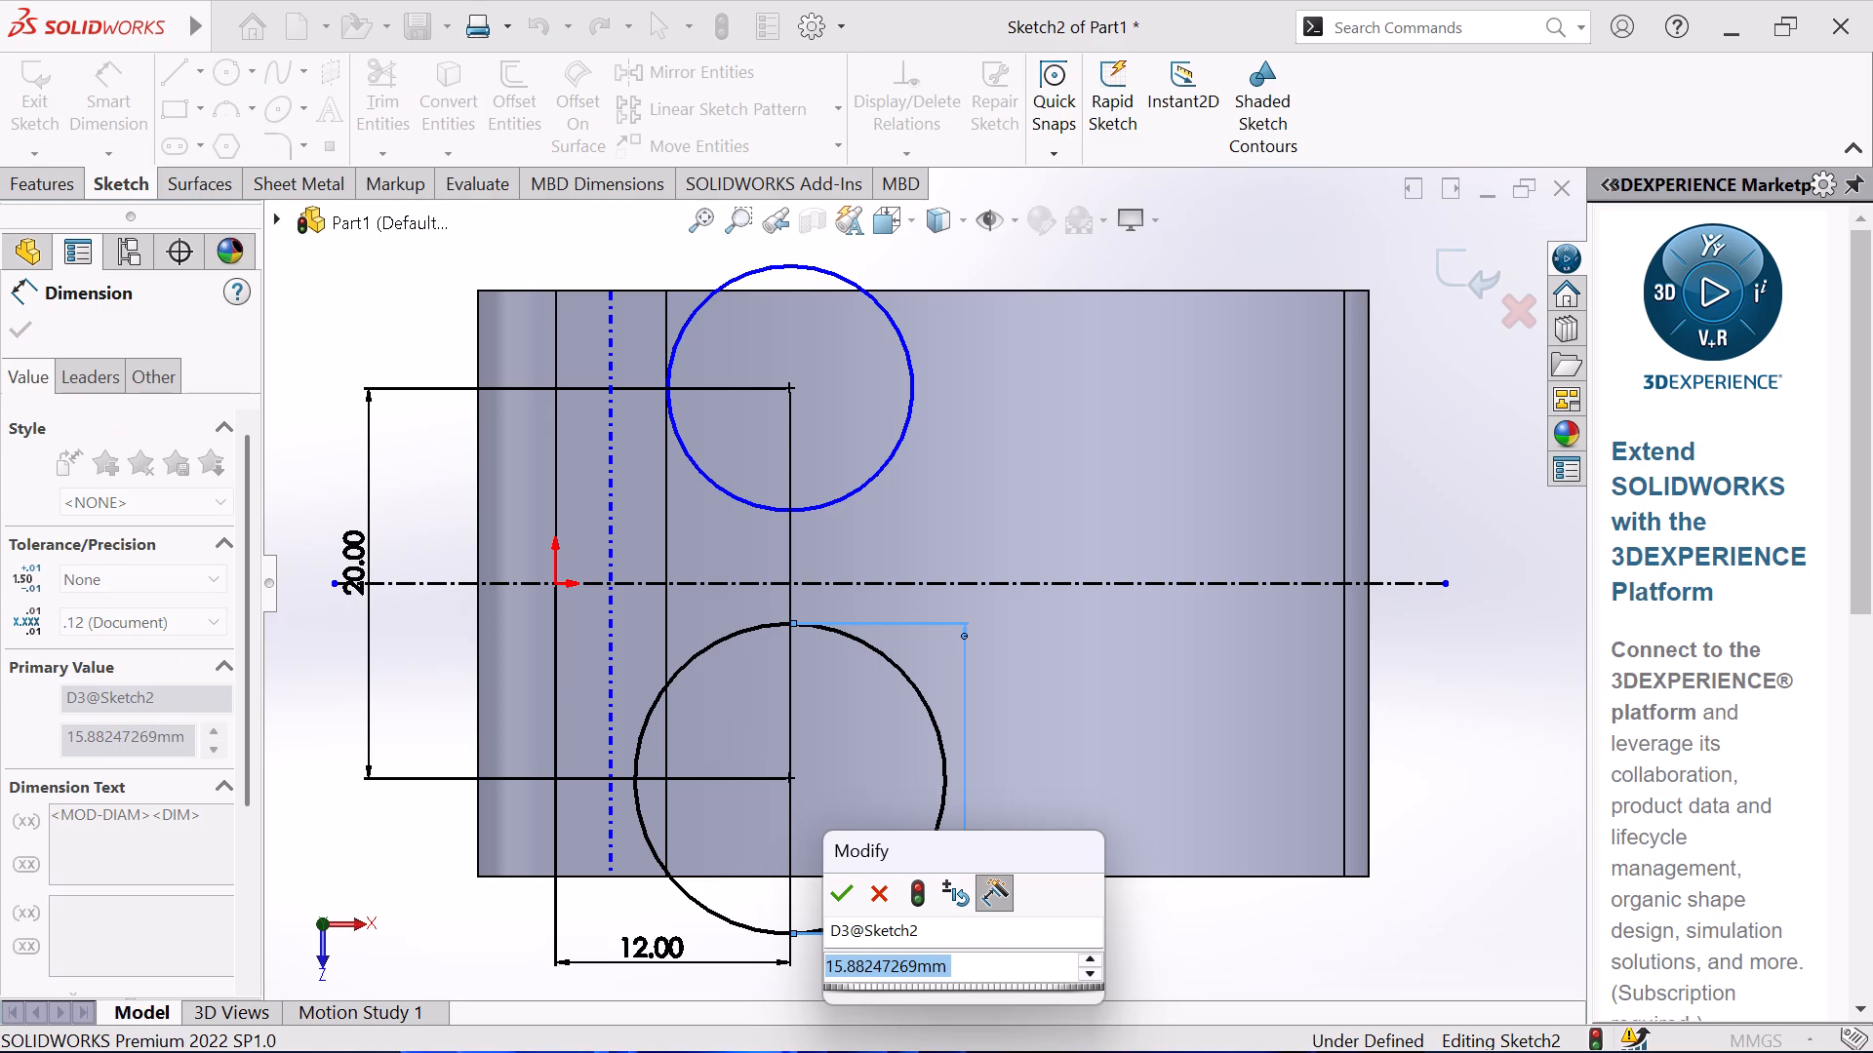
text(14)
key(Return)
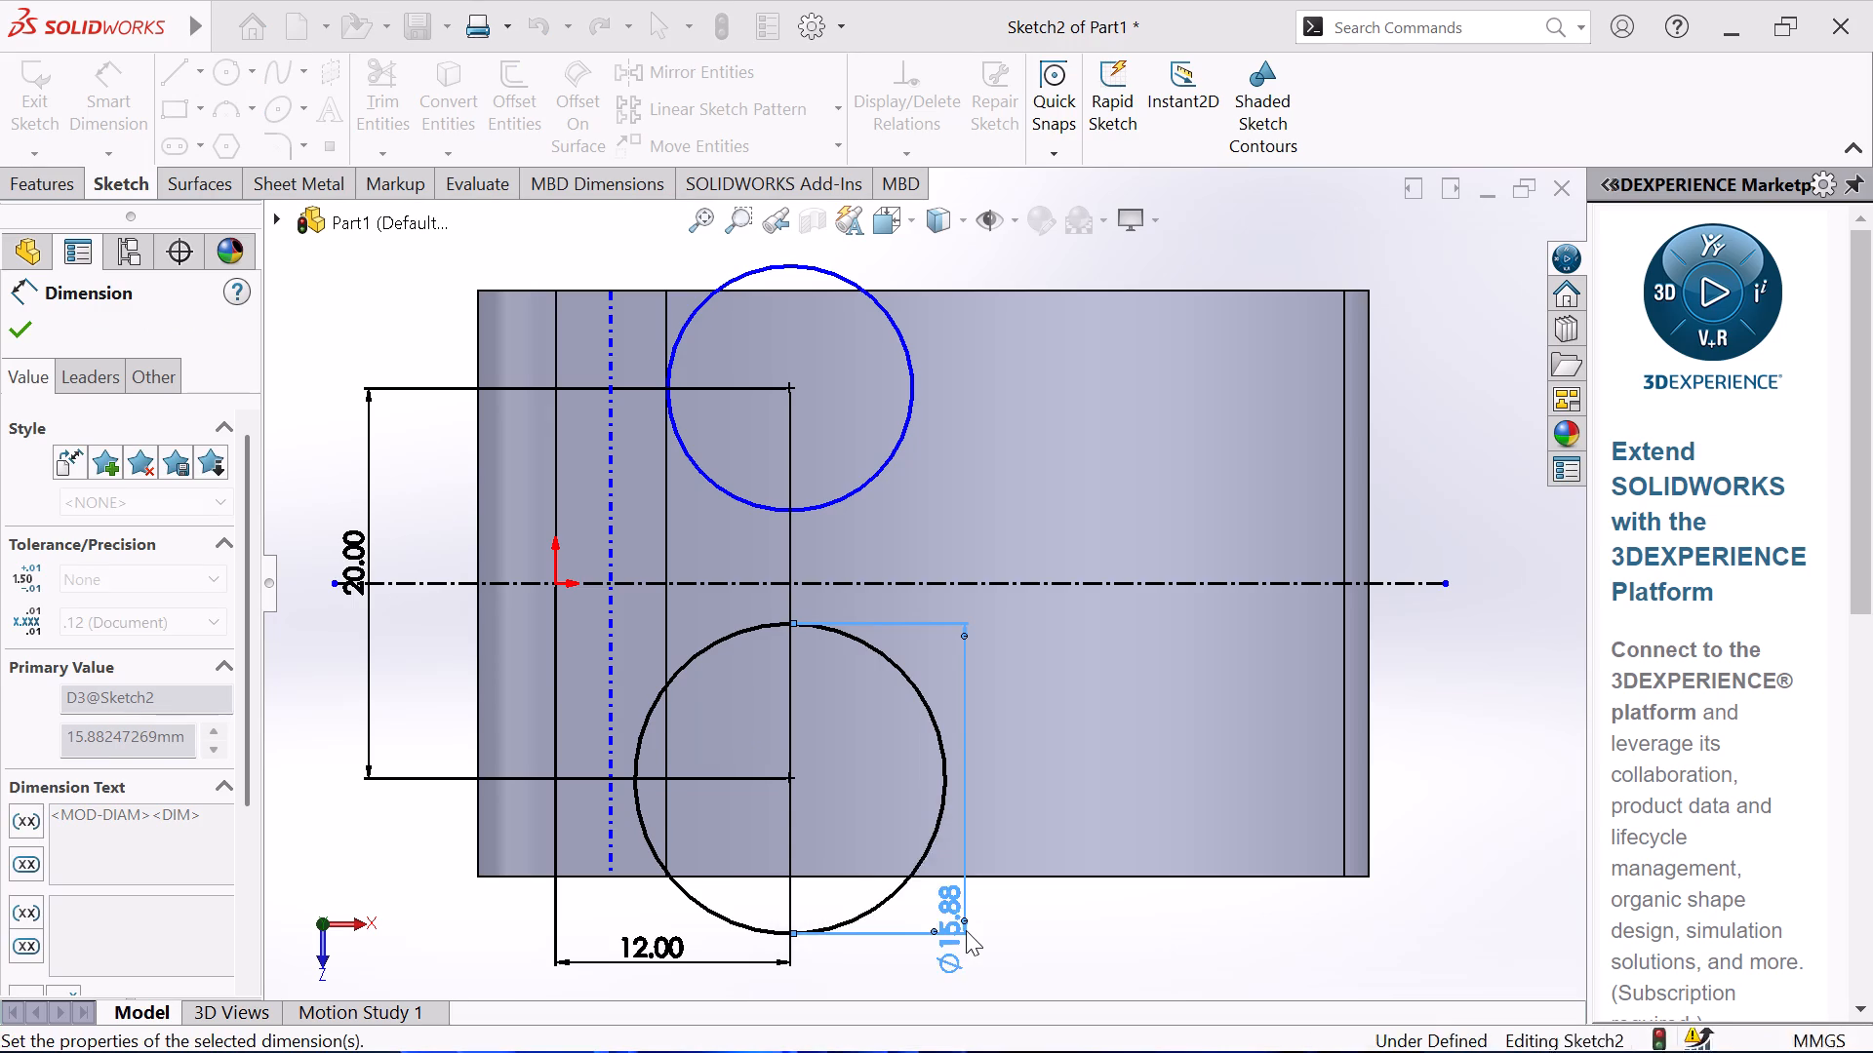
click(870, 476)
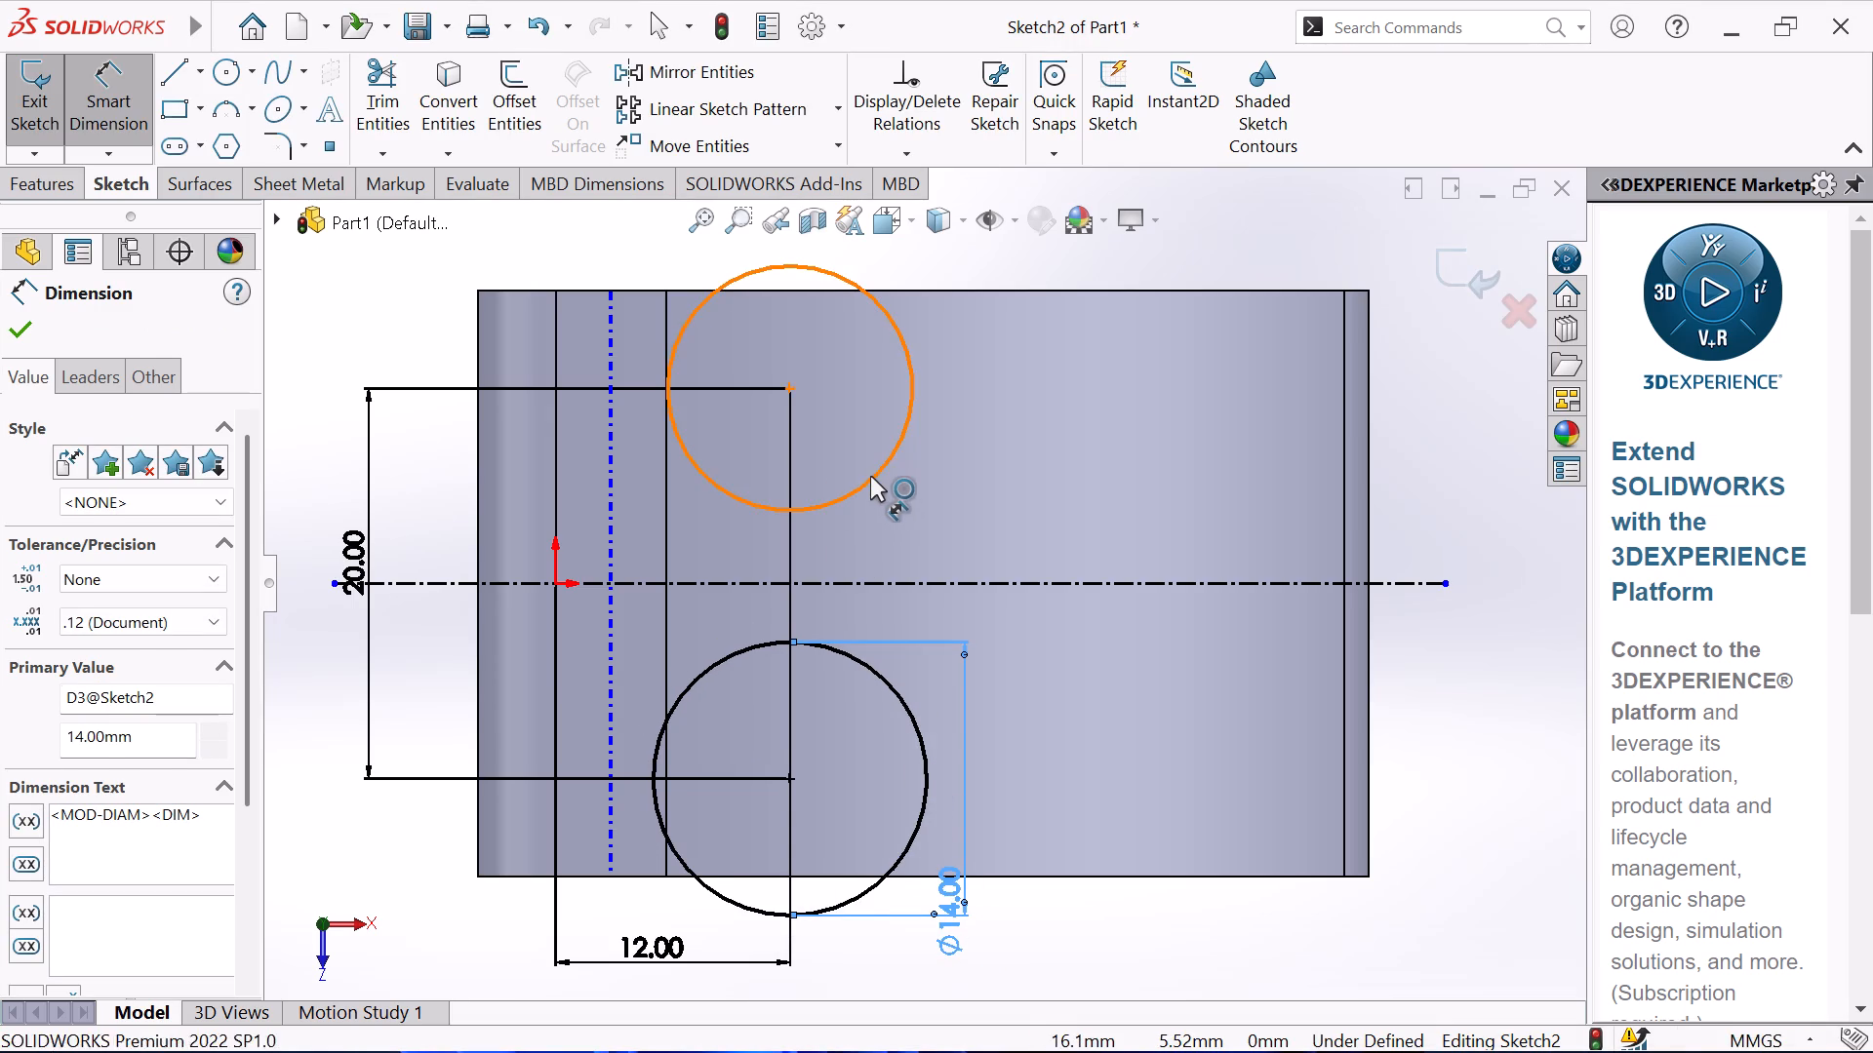
right_click(951, 482)
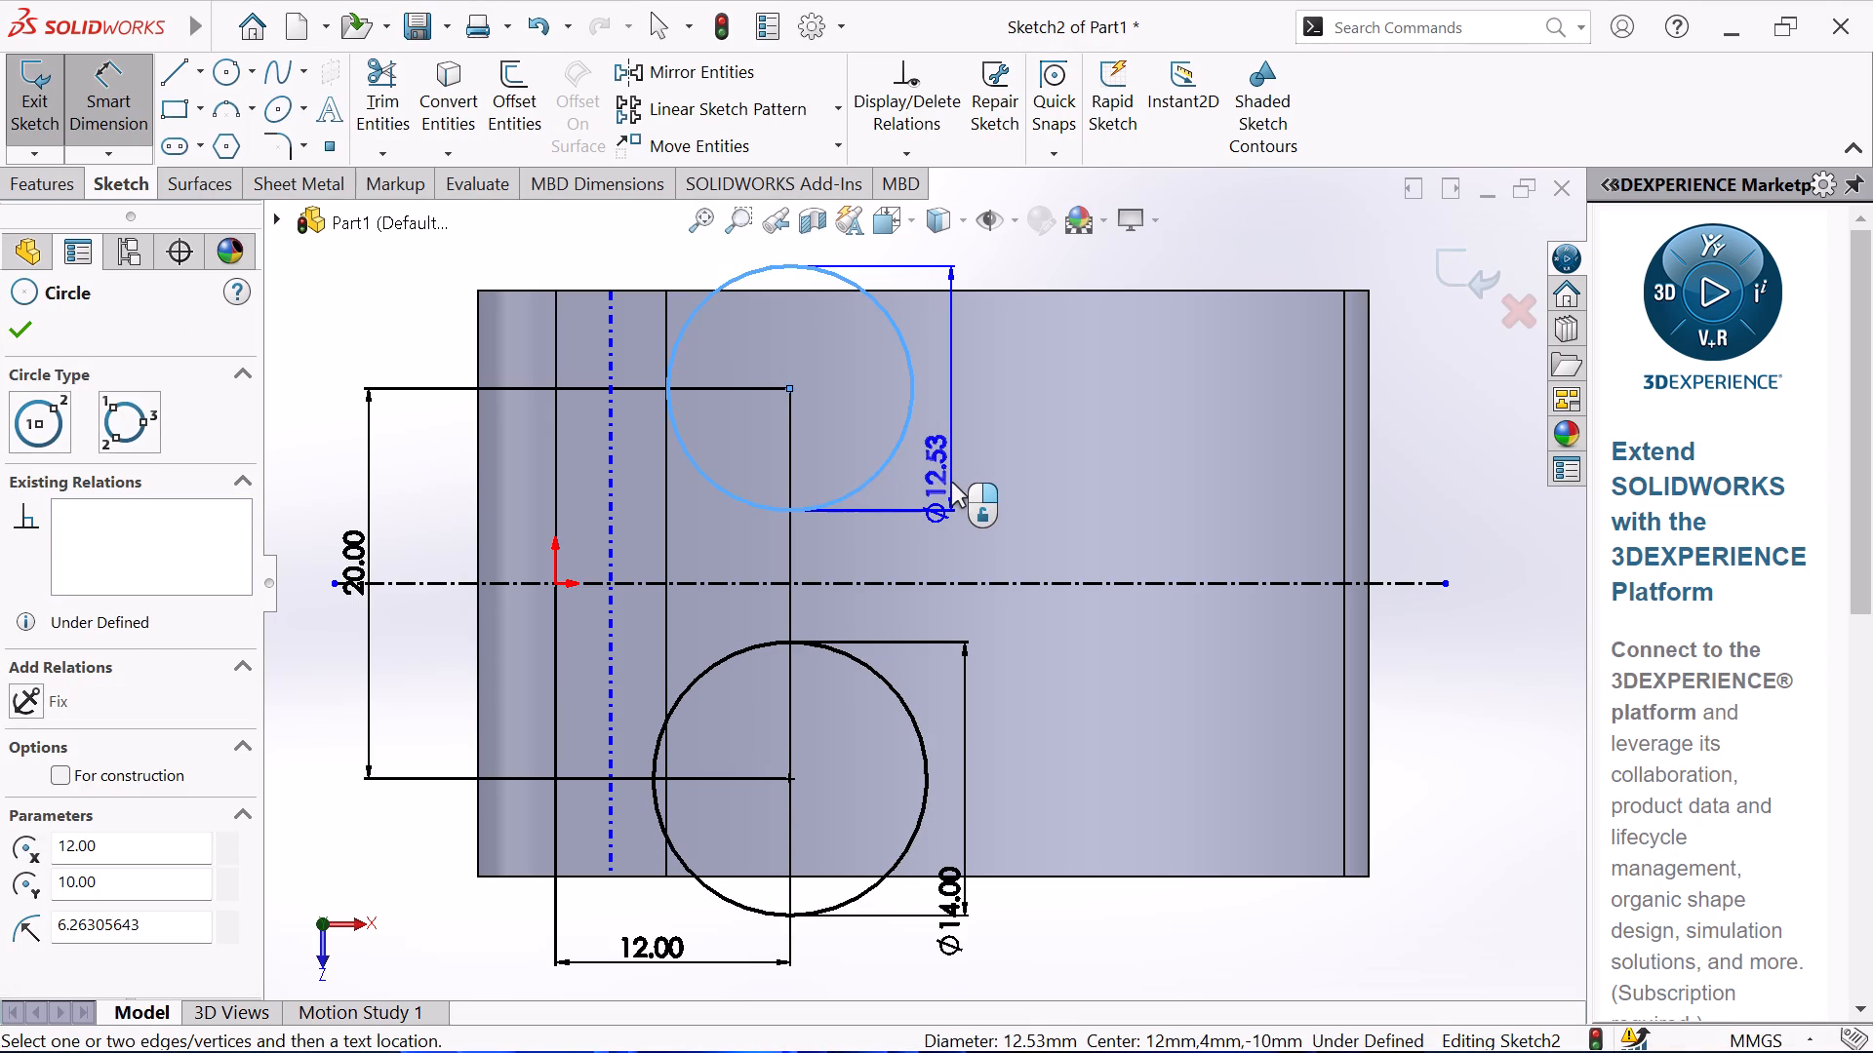
right_click(1026, 482)
click(1026, 482)
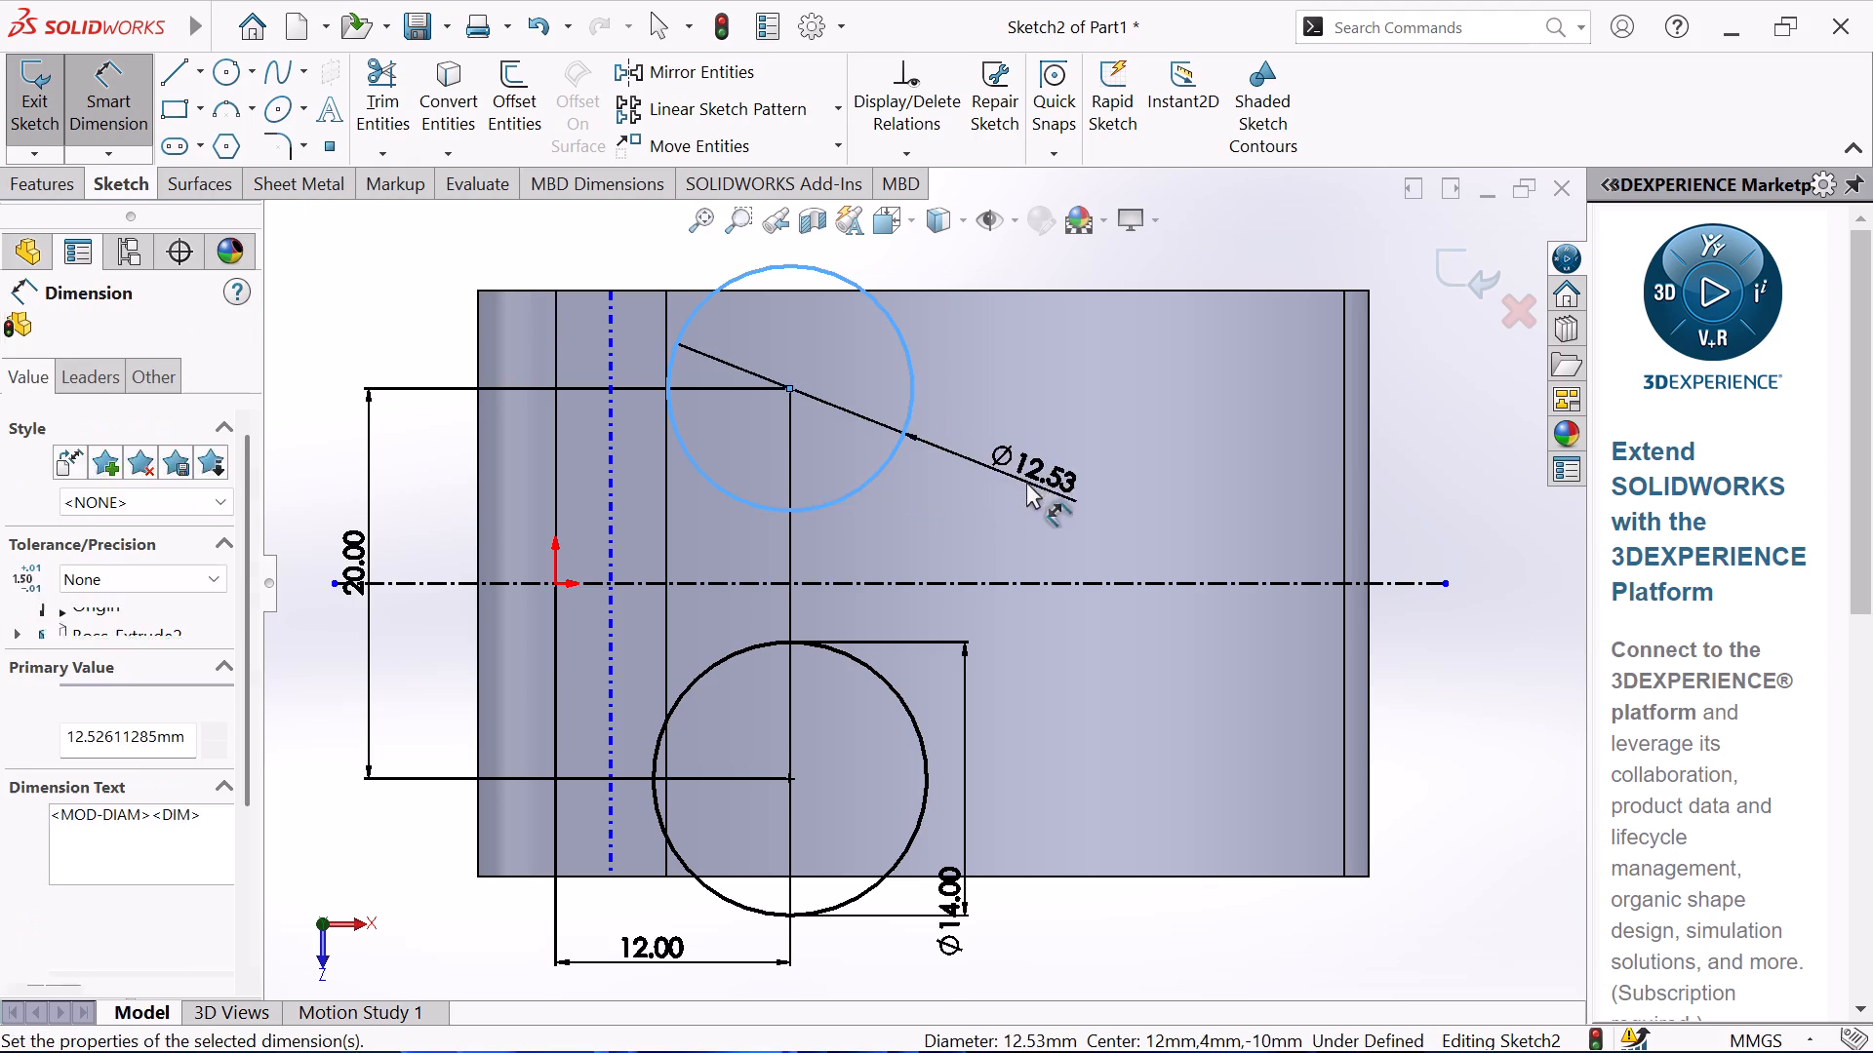
text(14)
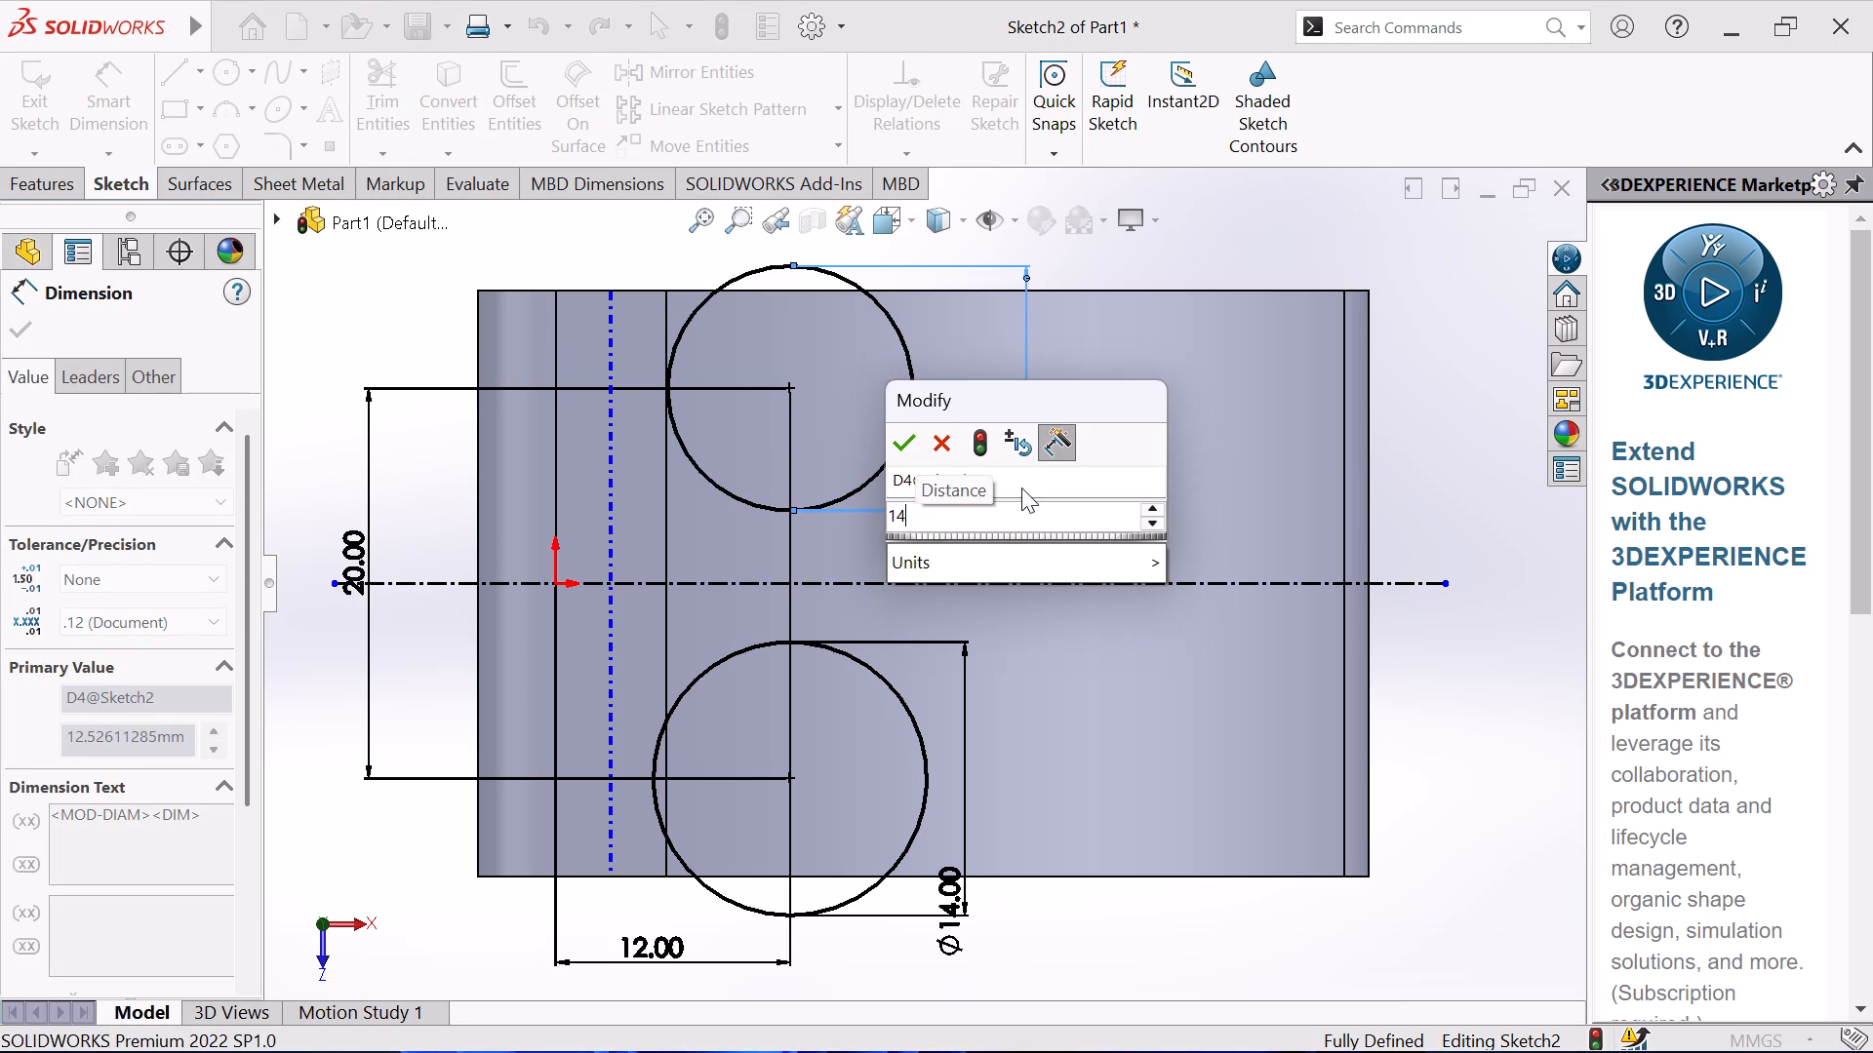
key(Return)
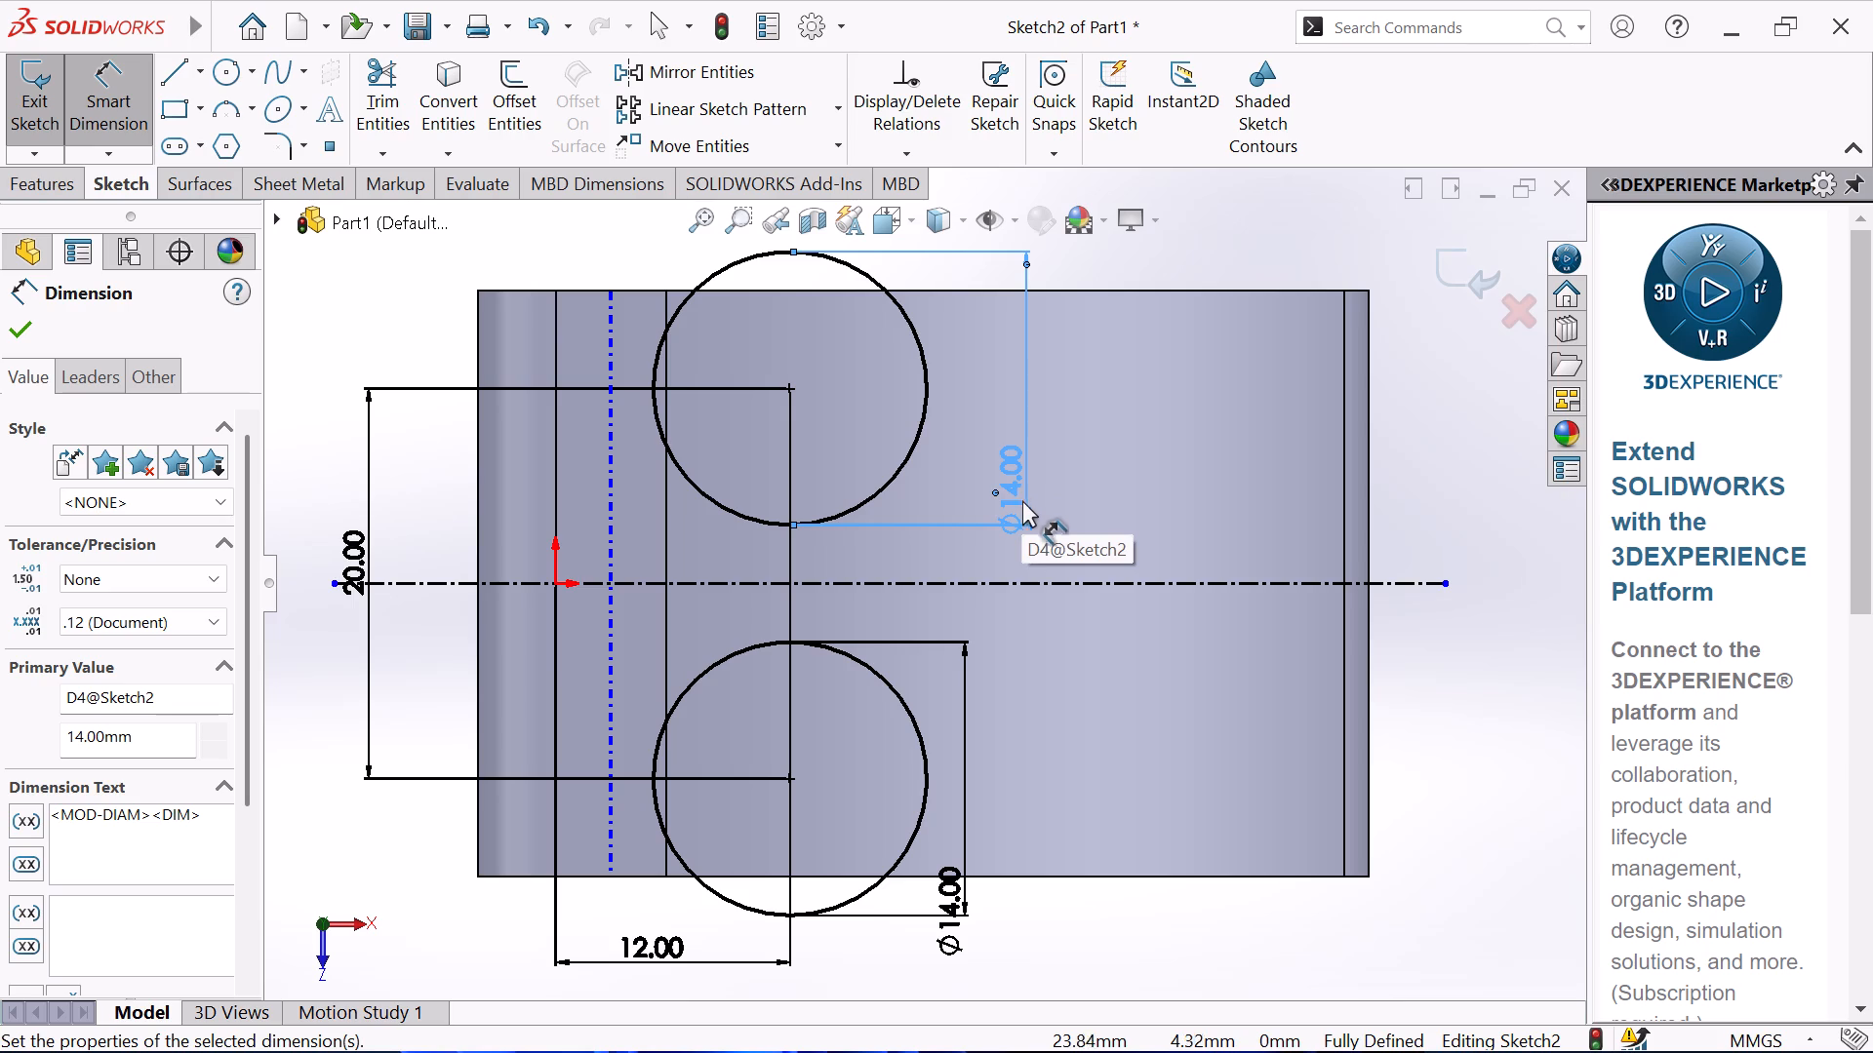
right_click(1463, 524)
click(1489, 603)
Extrude the two 14 mm circles as a merged Blind boss, 8 mm deep, with the direction reversed into the lever body.
scroll(927, 674, up, 2)
click(53, 191)
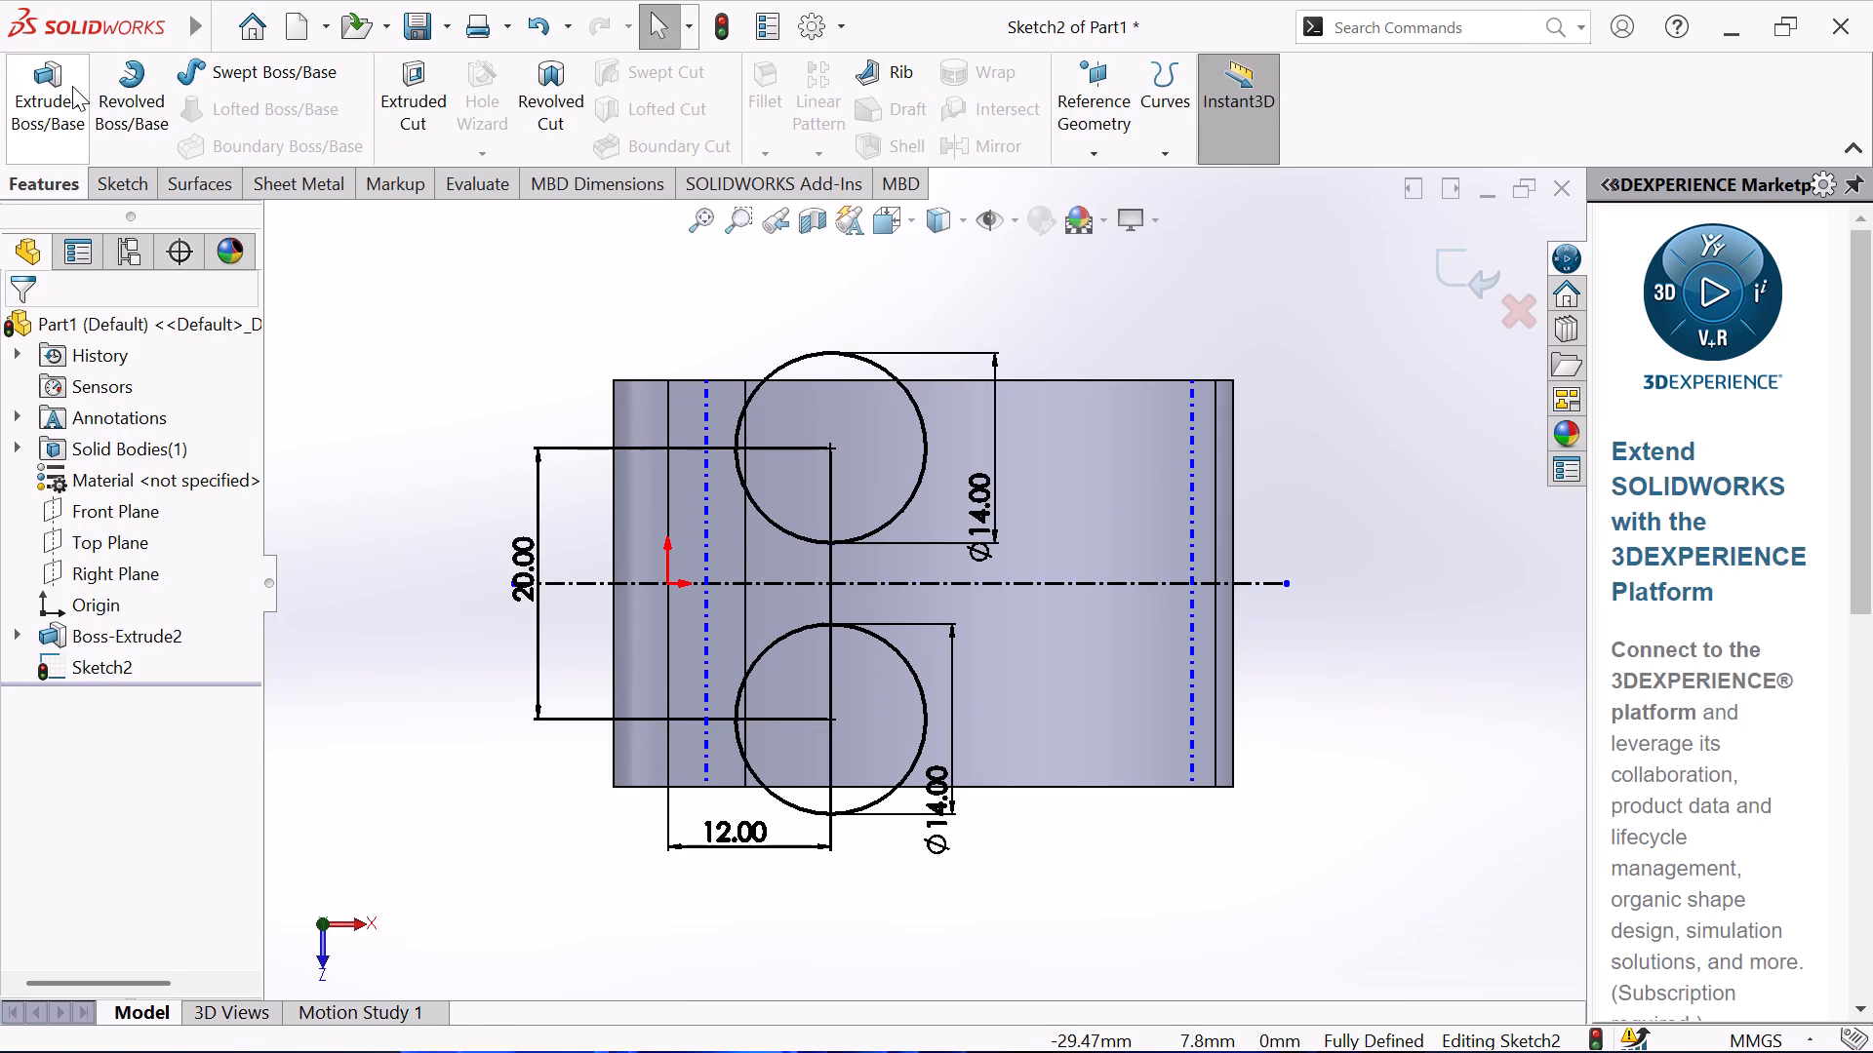
click(69, 85)
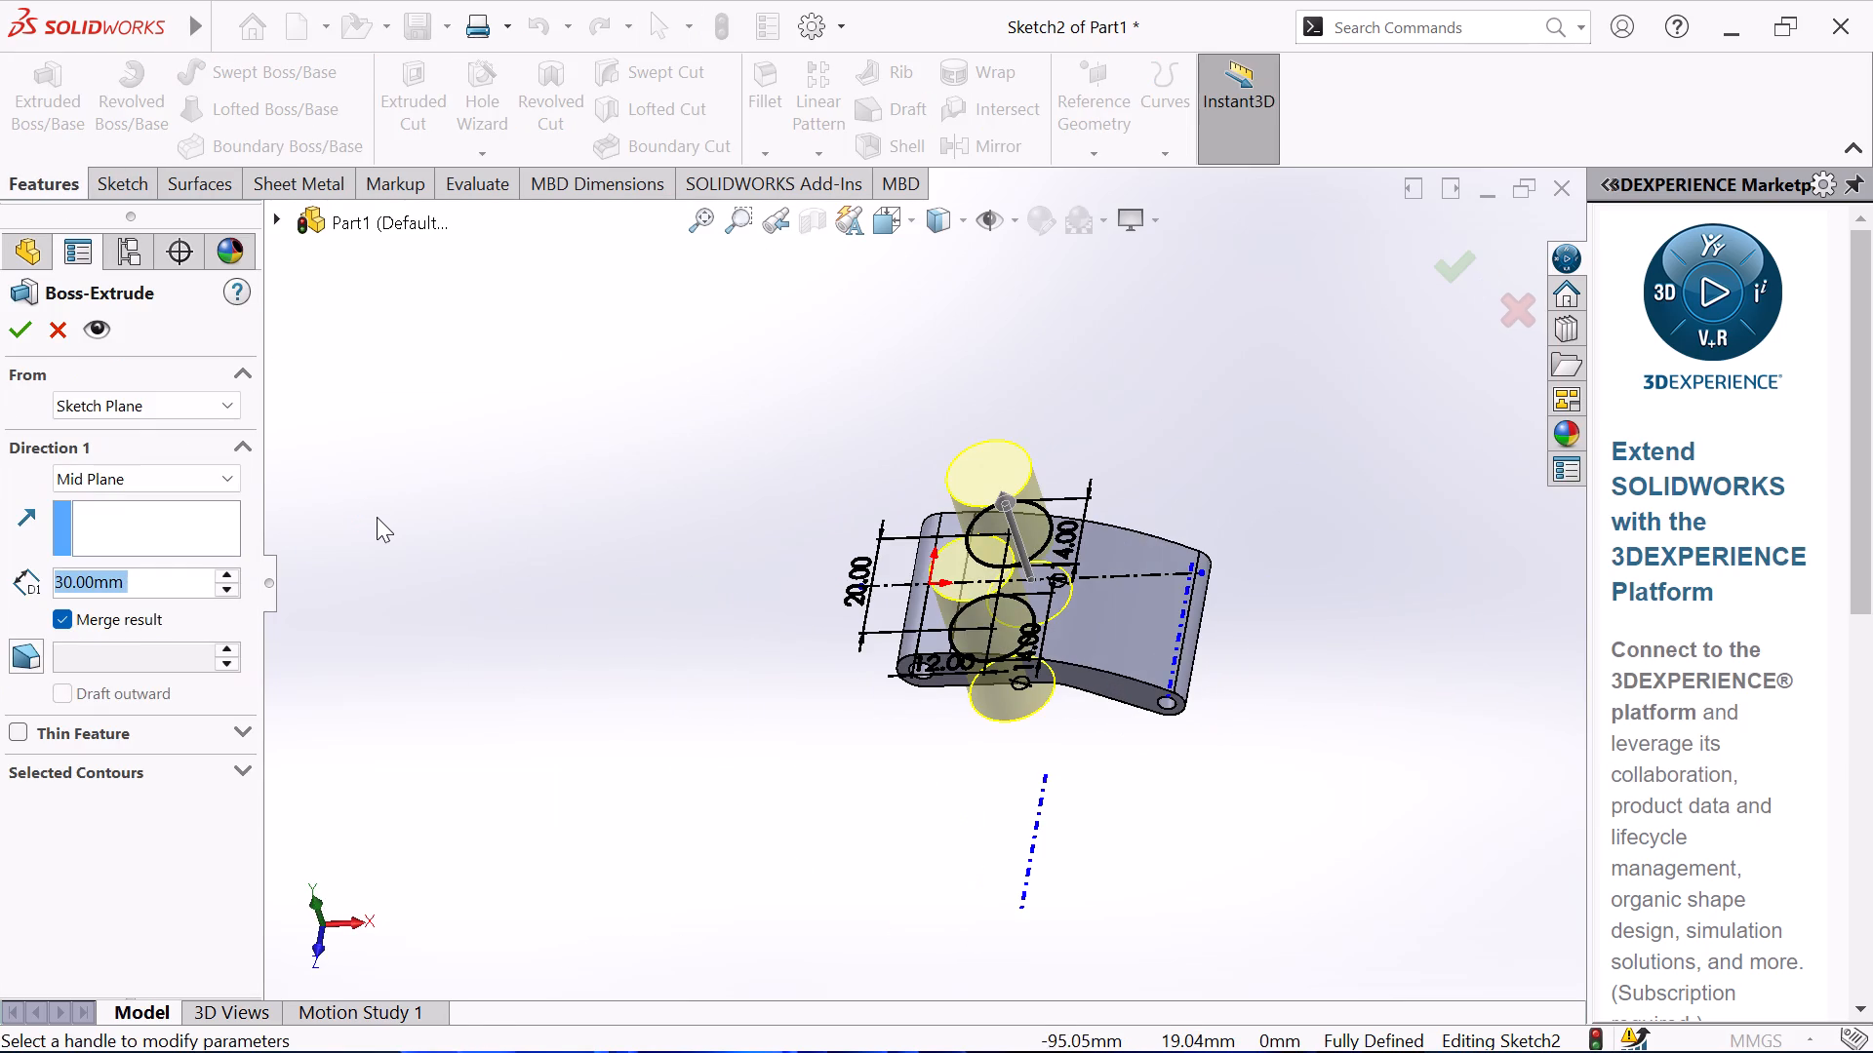
click(208, 479)
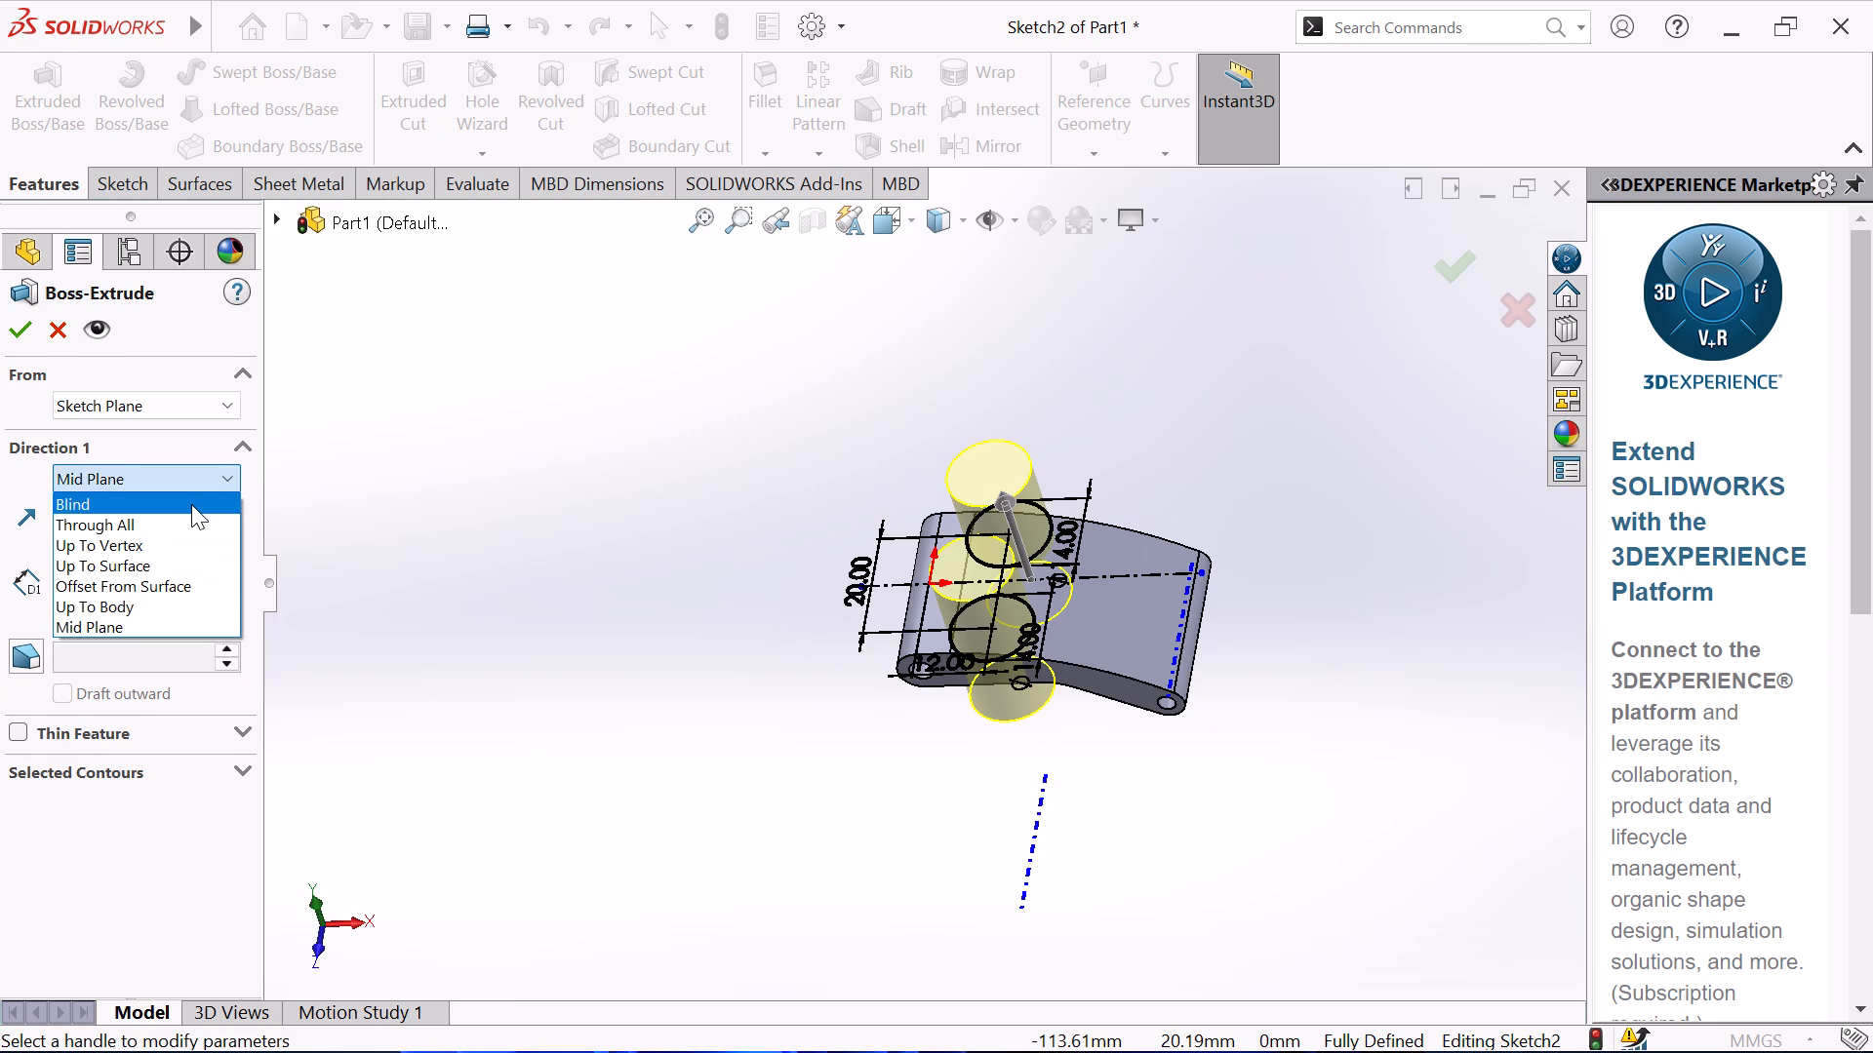
click(191, 503)
click(27, 483)
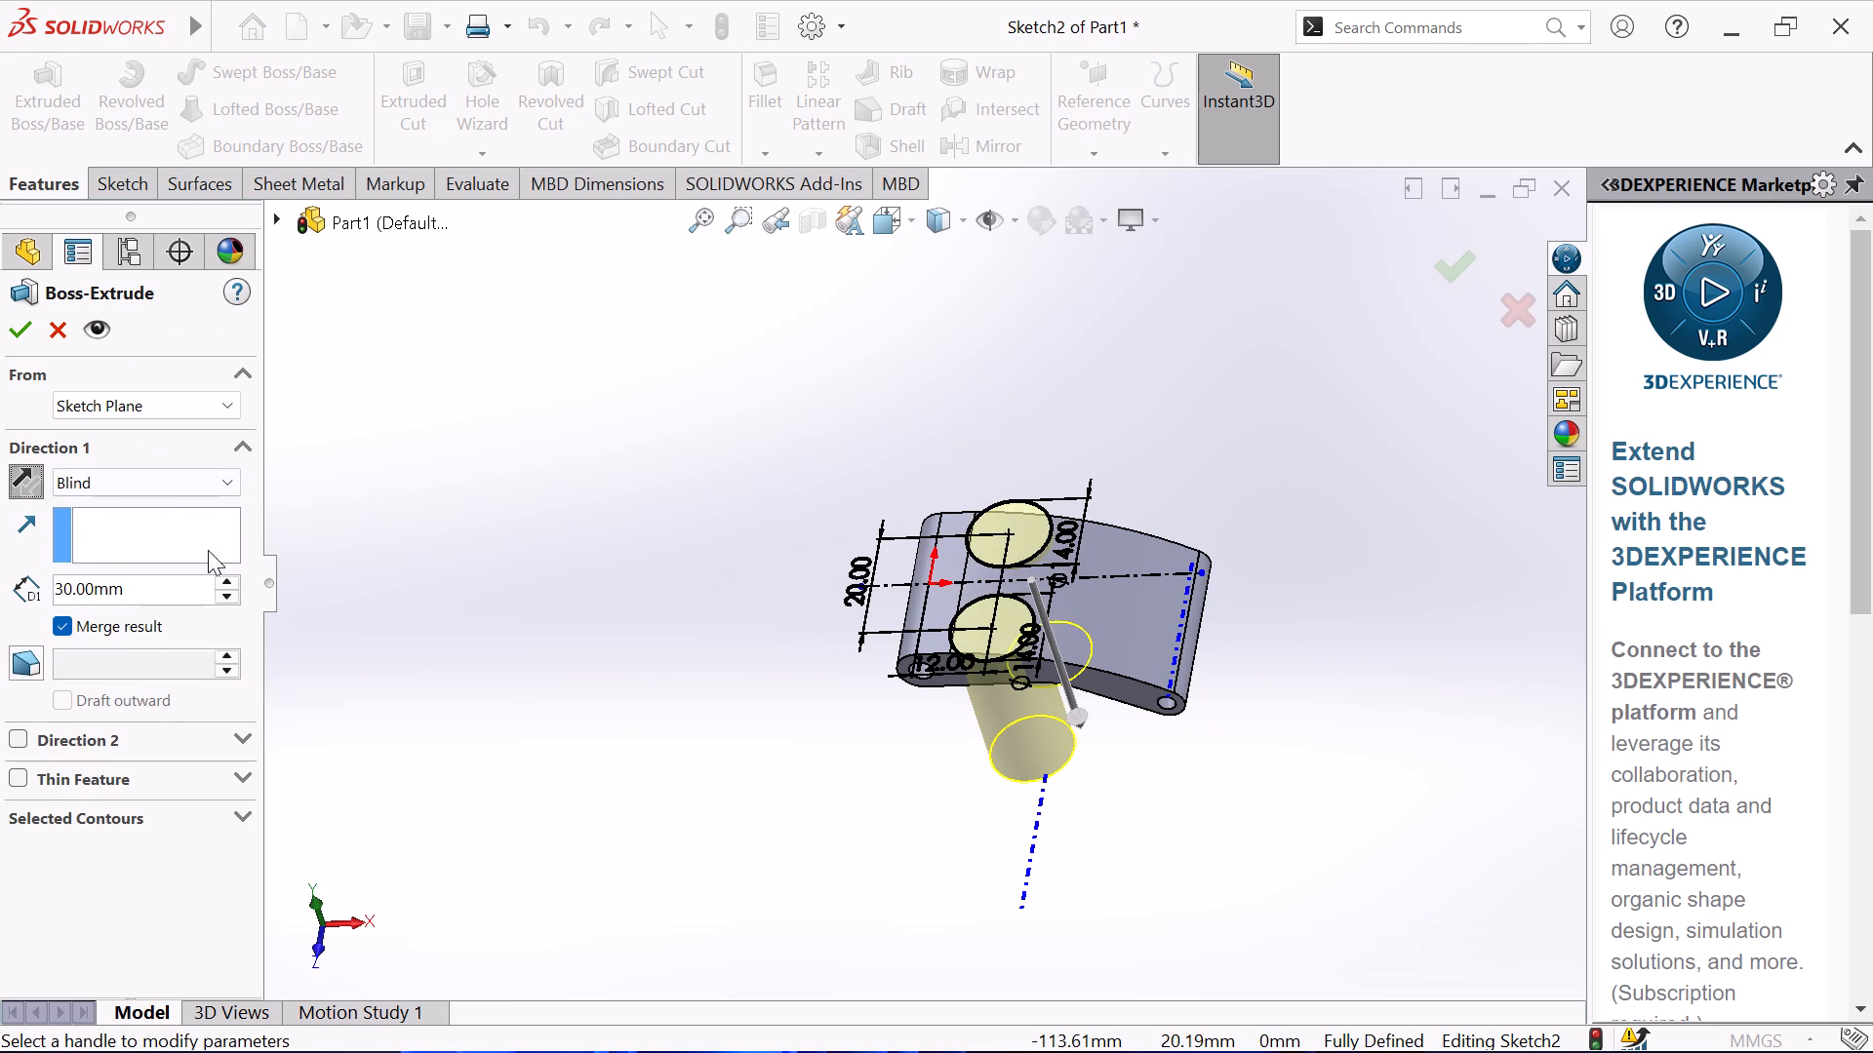
click(219, 600)
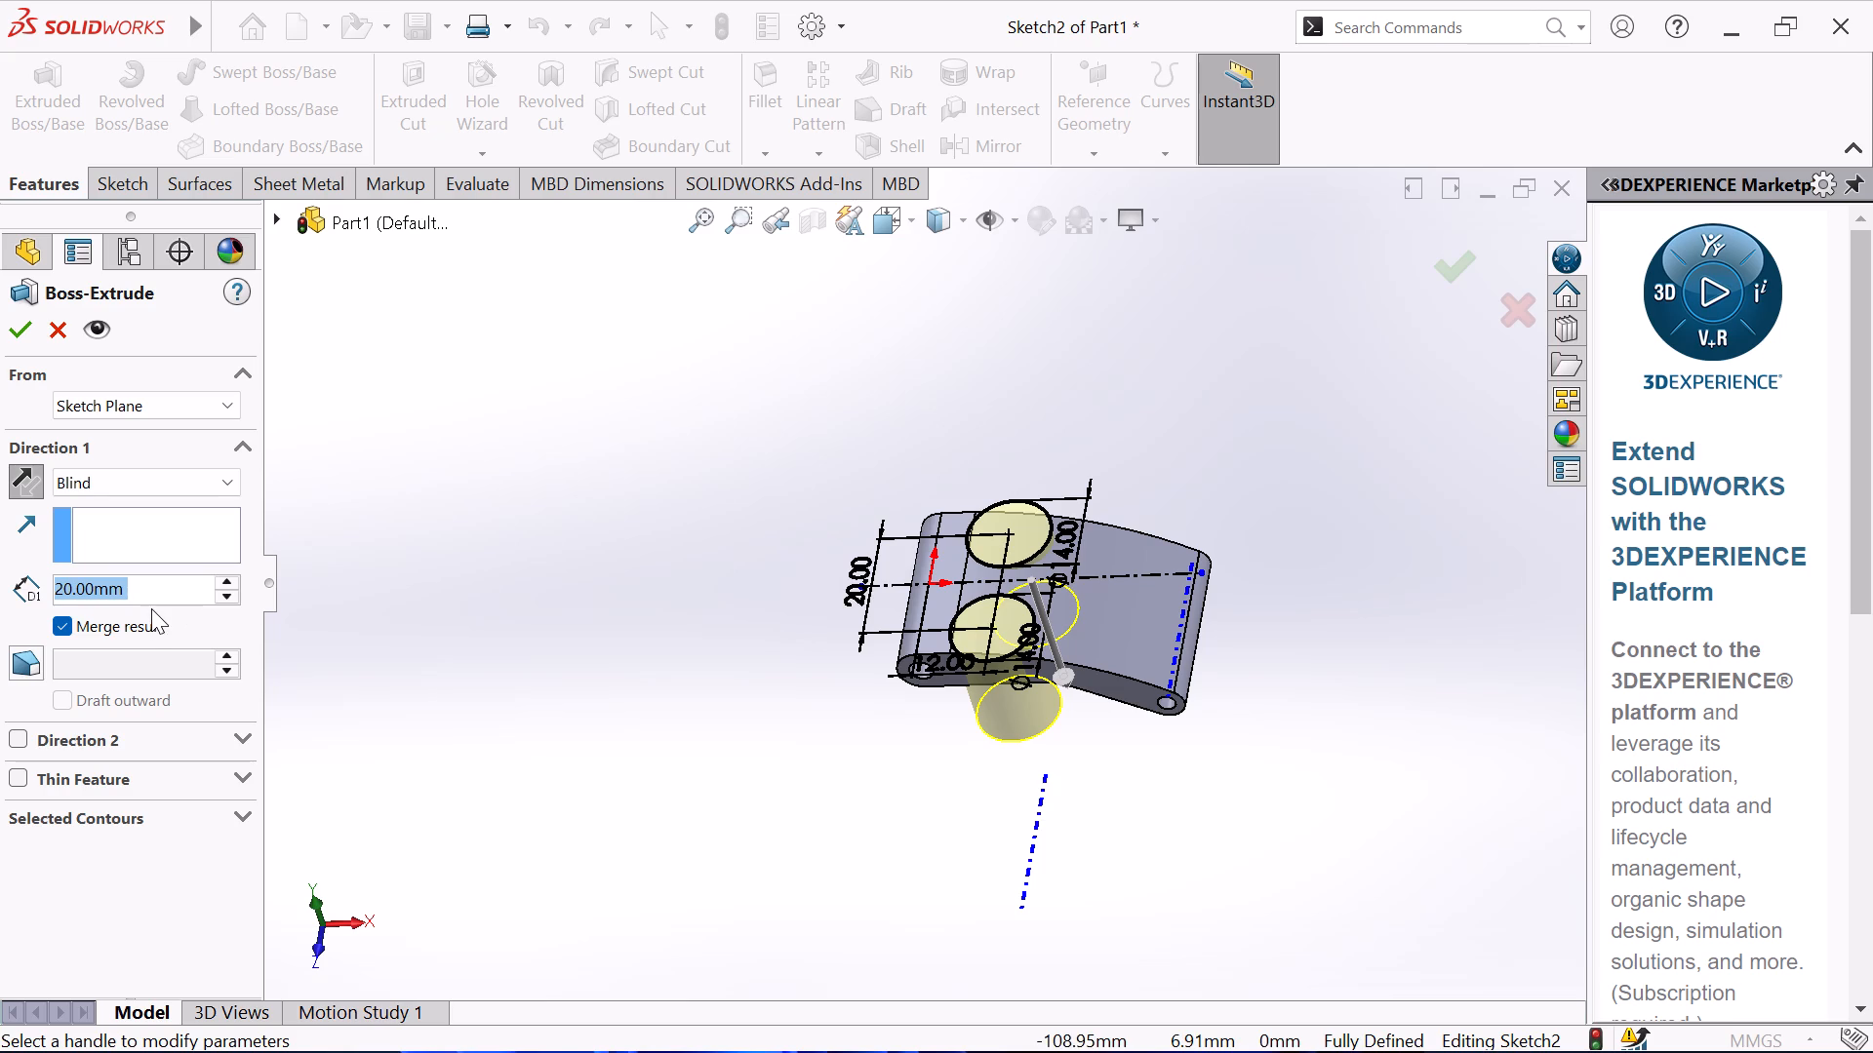
key(8)
click(461, 615)
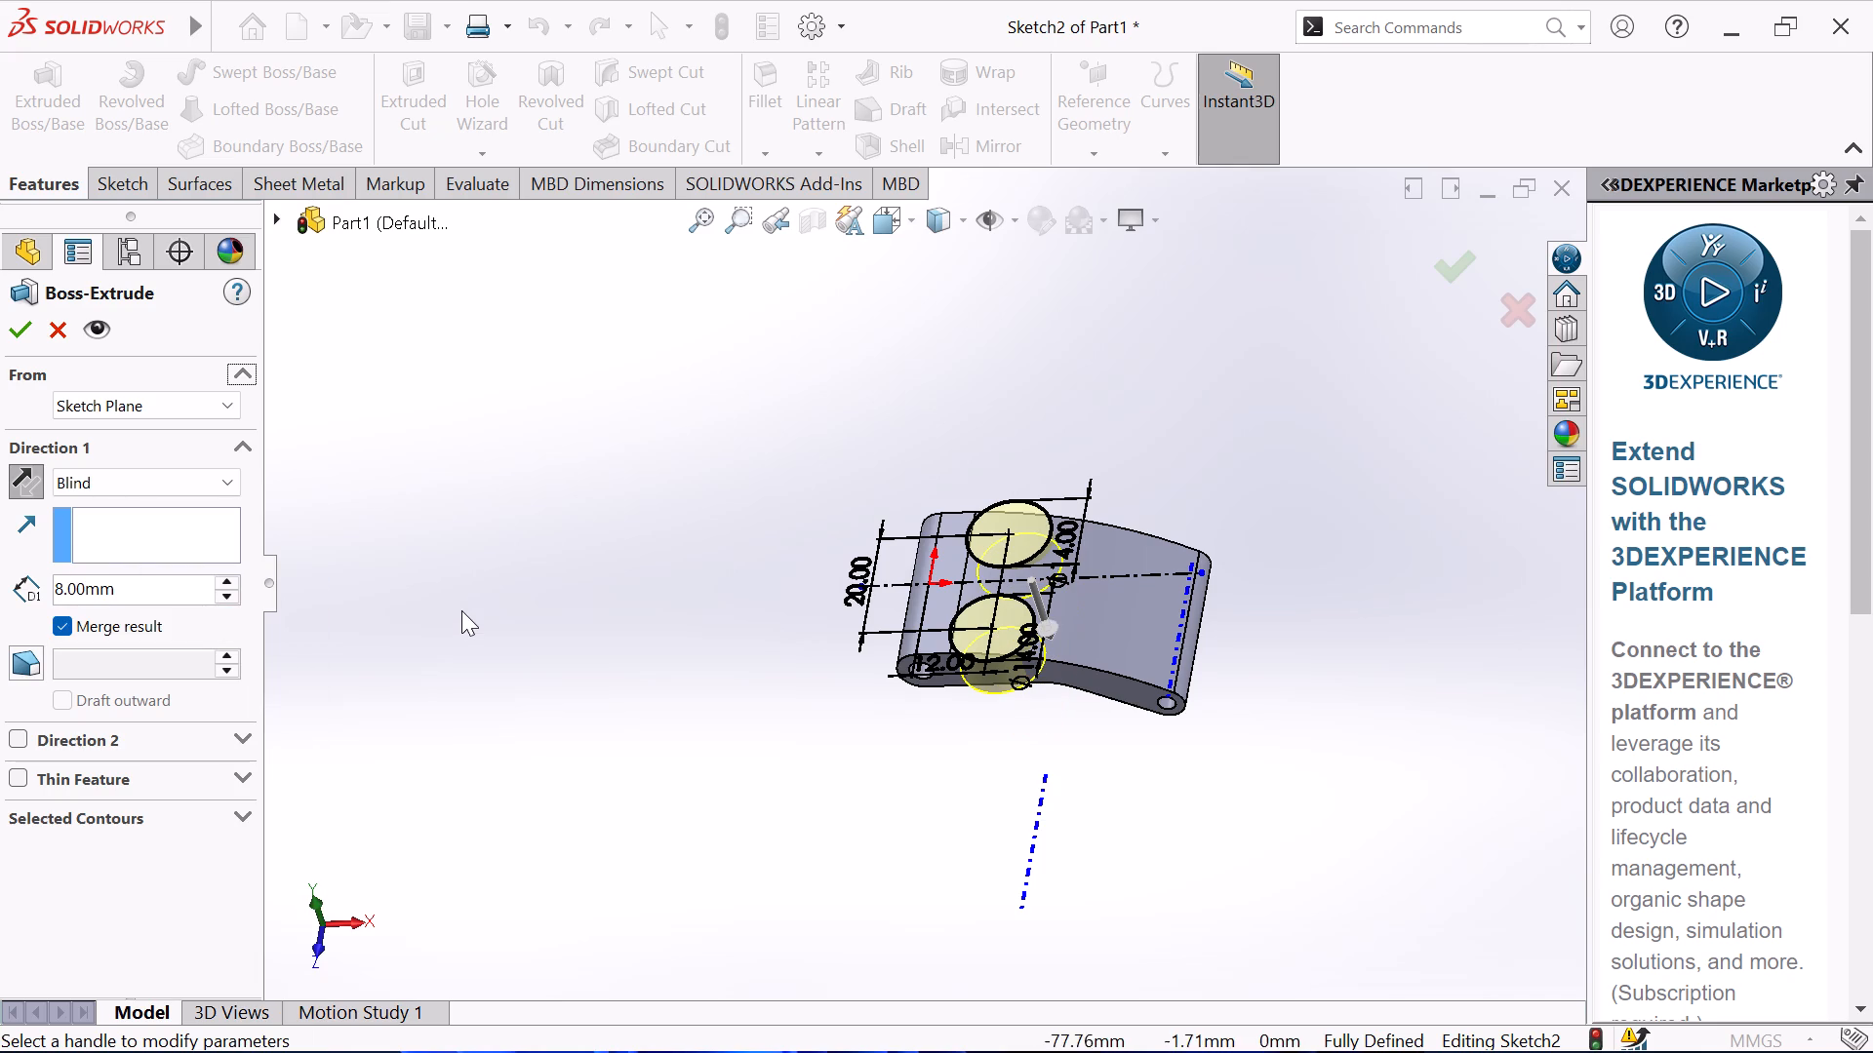
middle_drag(463, 605, 494, 564)
scroll(463, 605, up, 1)
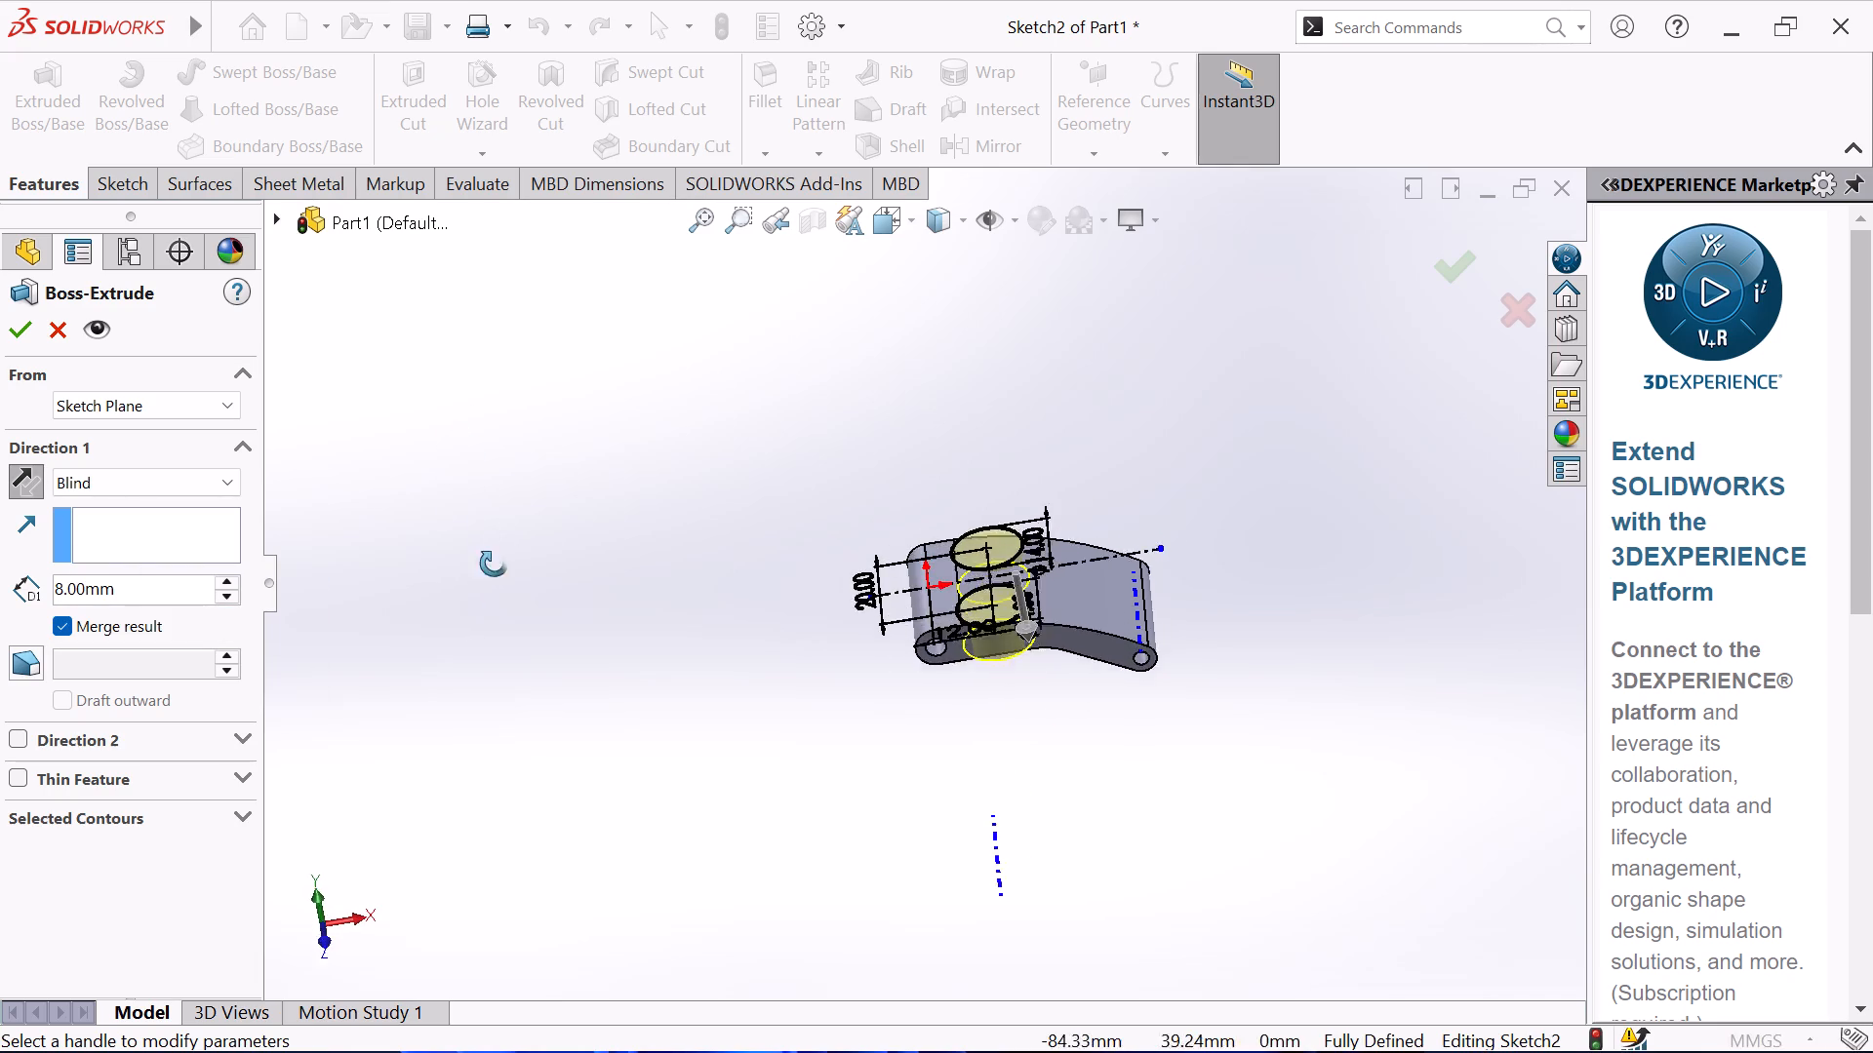
middle_drag(494, 564, 507, 713)
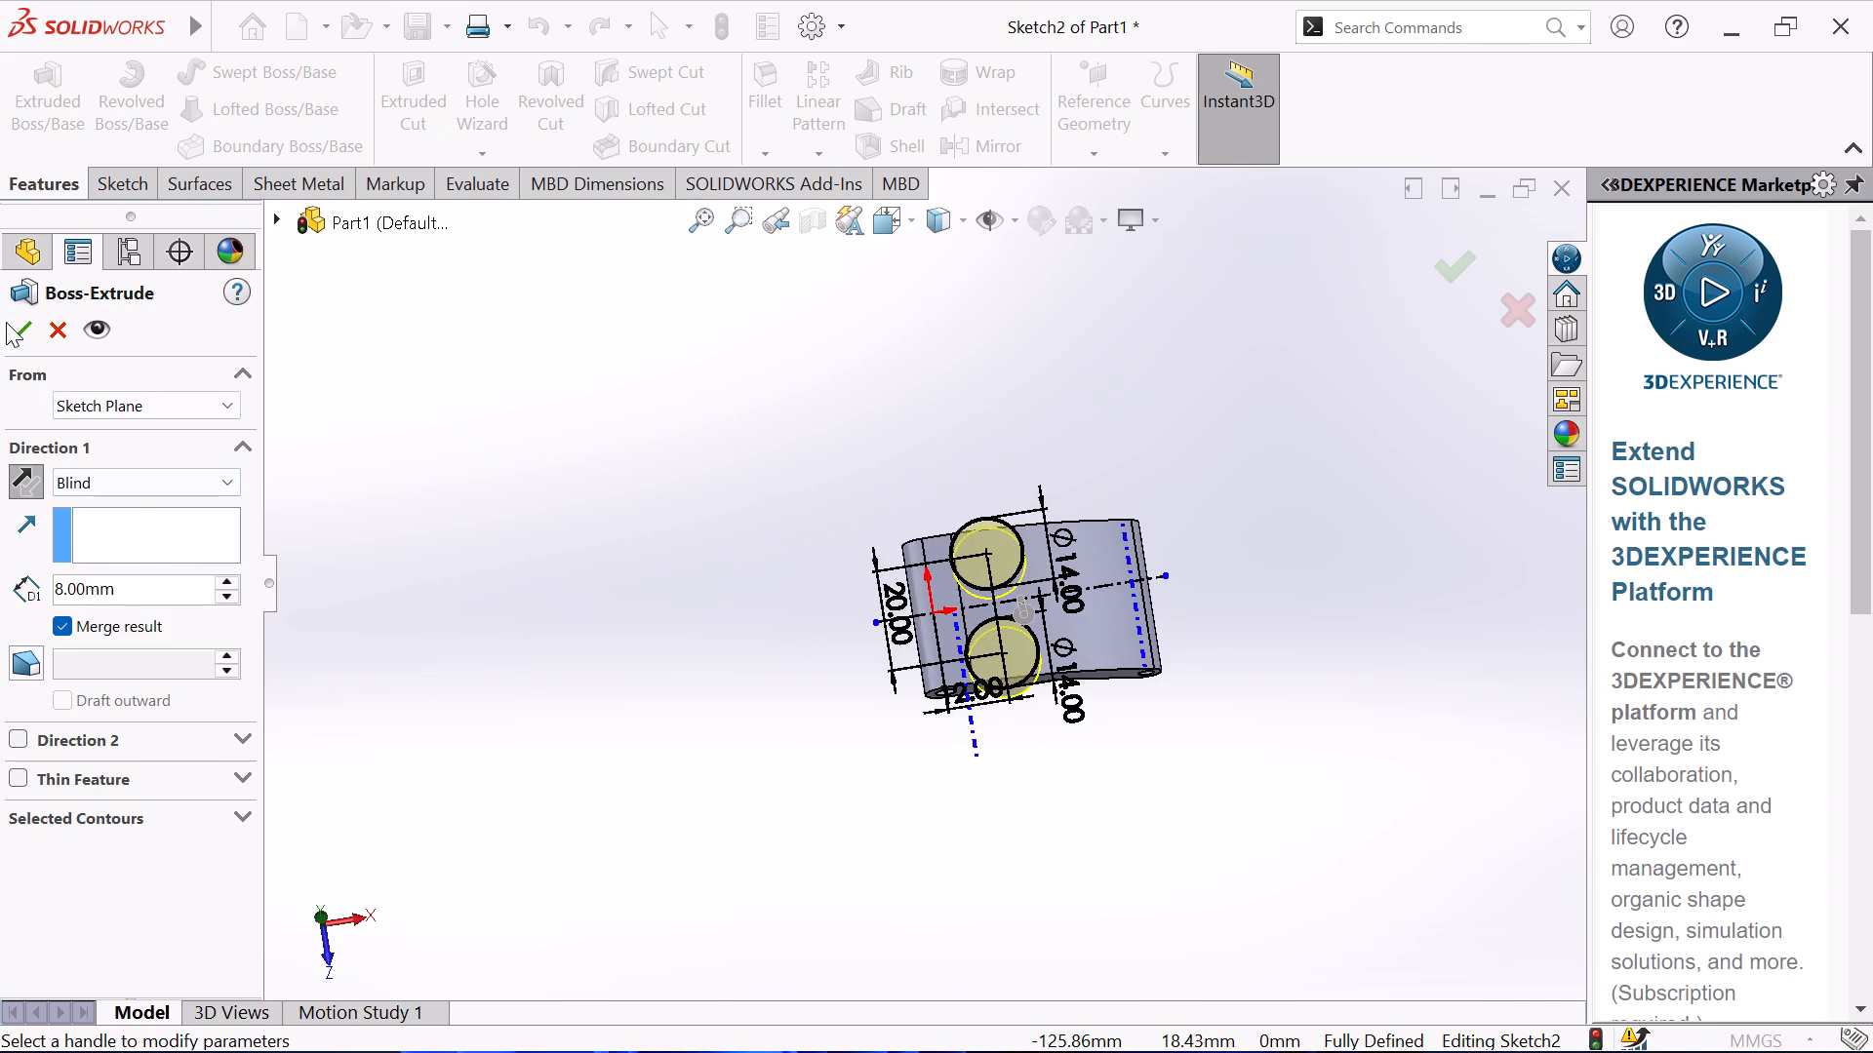
click(12, 315)
click(541, 581)
Start a new sketch on the flat top face that joins the two cylindrical bosses.
middle_drag(542, 577, 514, 458)
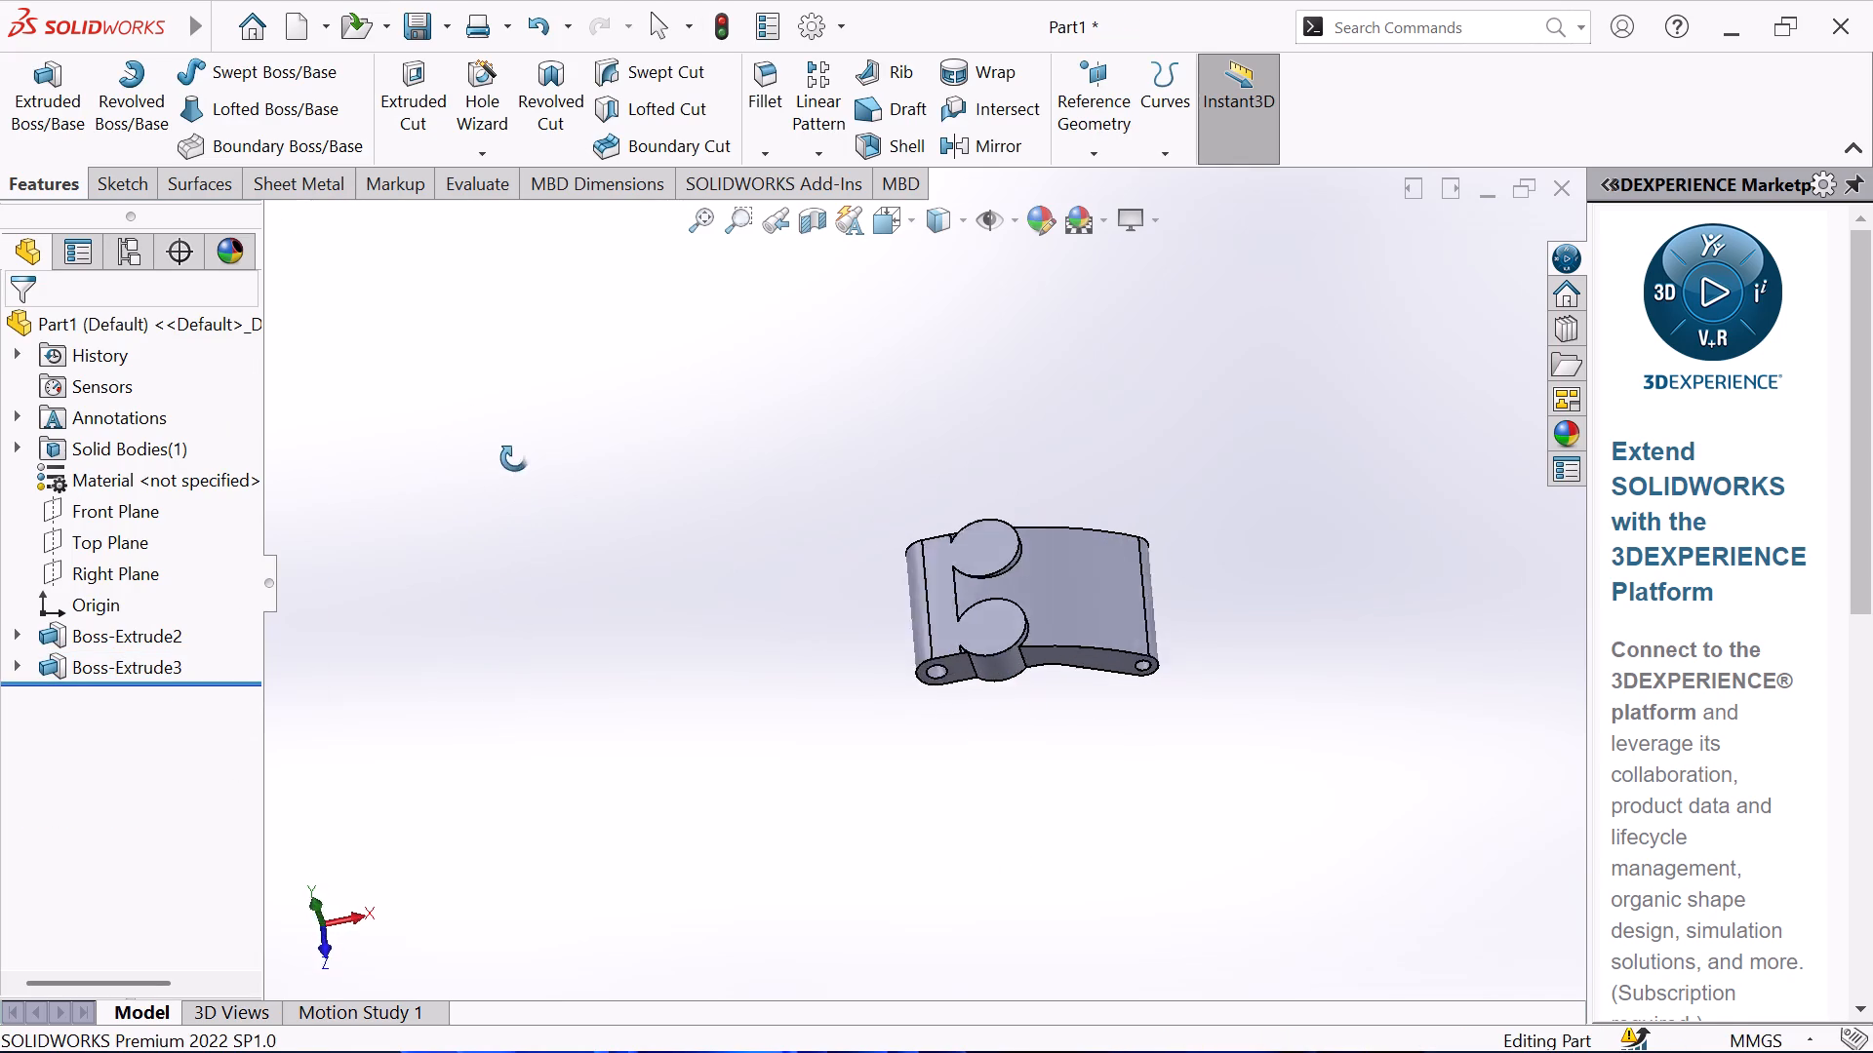
middle_drag(514, 458, 470, 395)
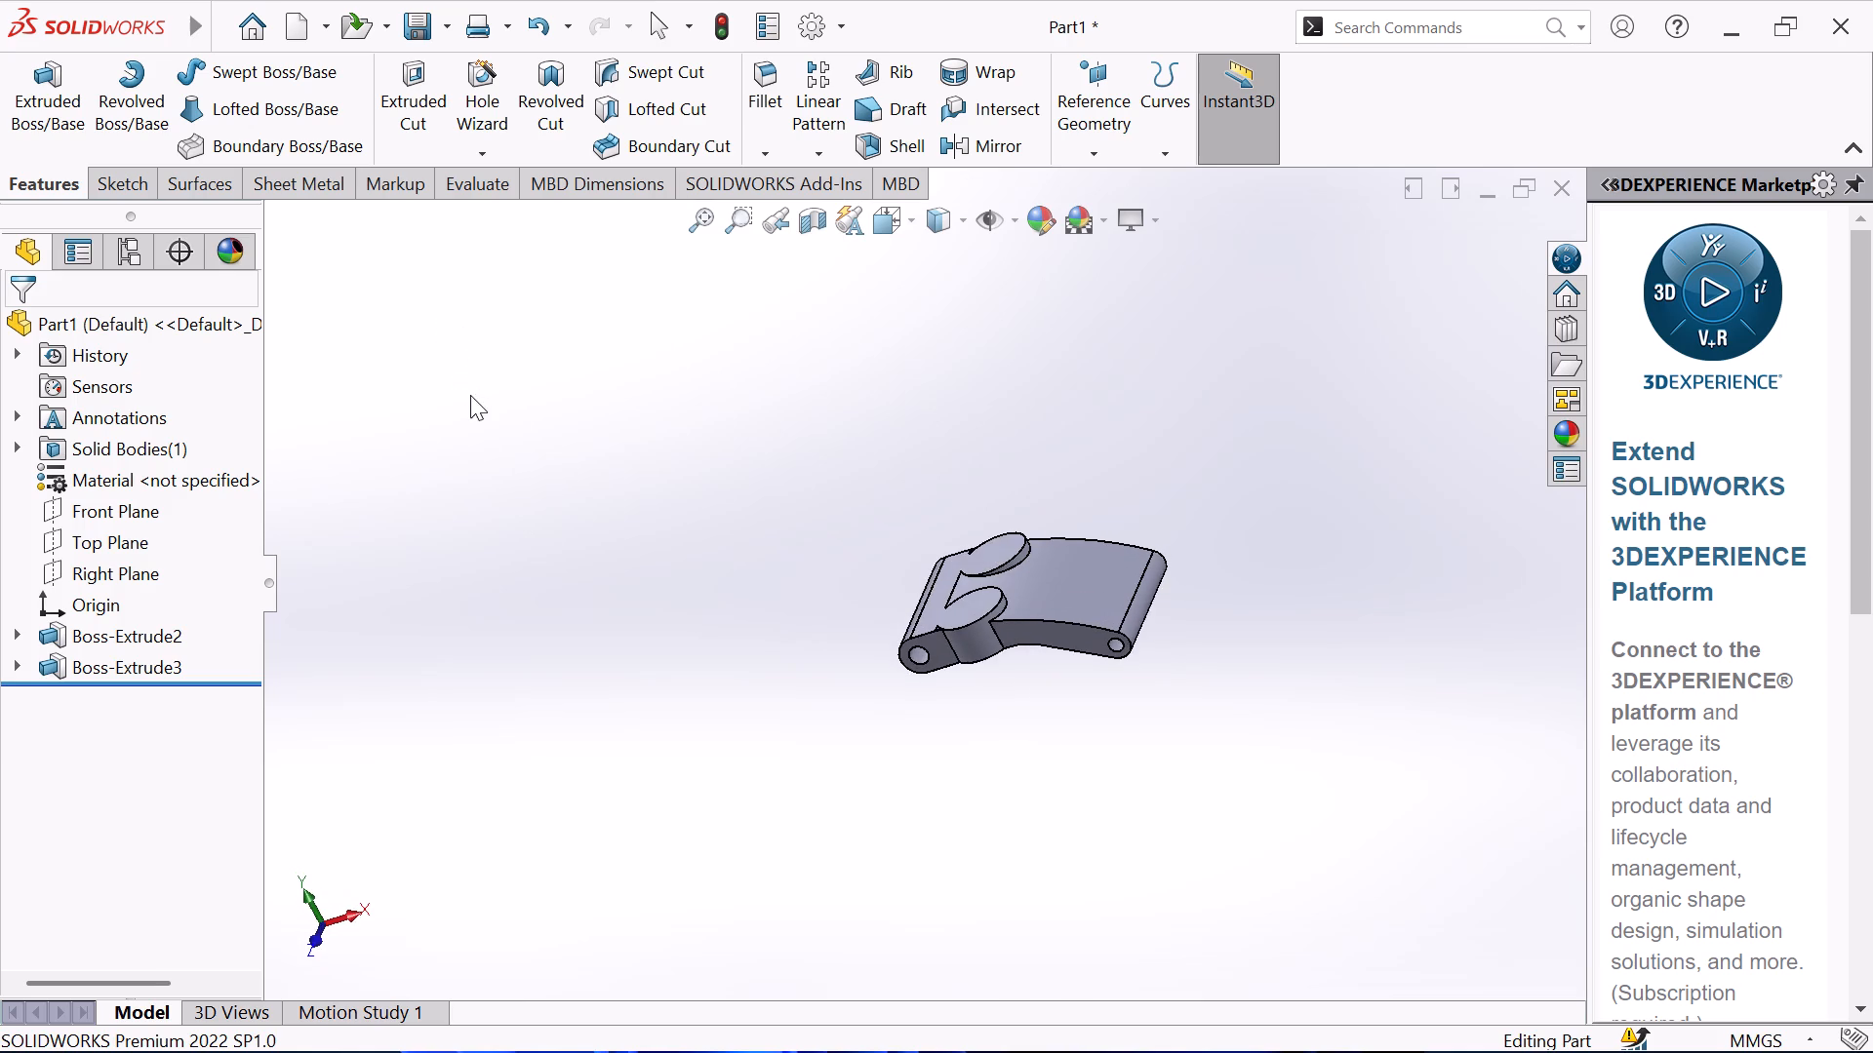
scroll(883, 450, down, 3)
middle_drag(889, 487, 925, 630)
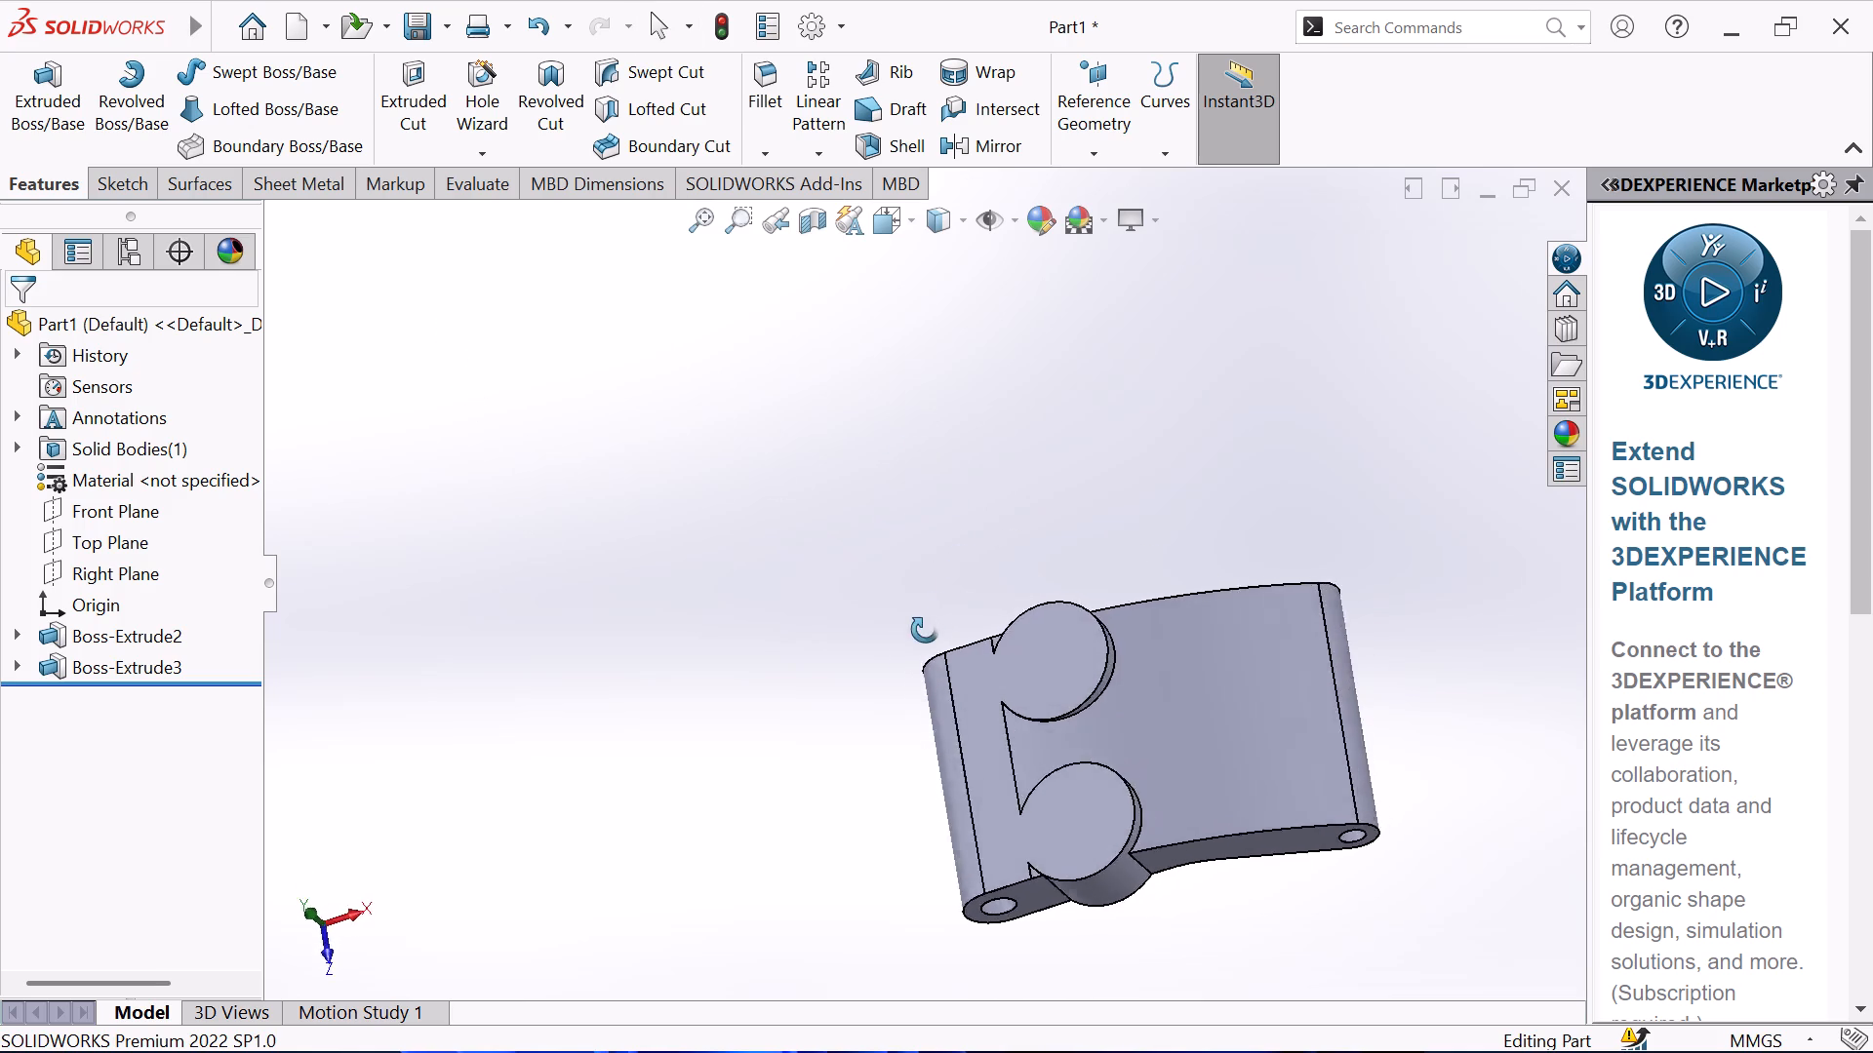
middle_drag(925, 630, 974, 586)
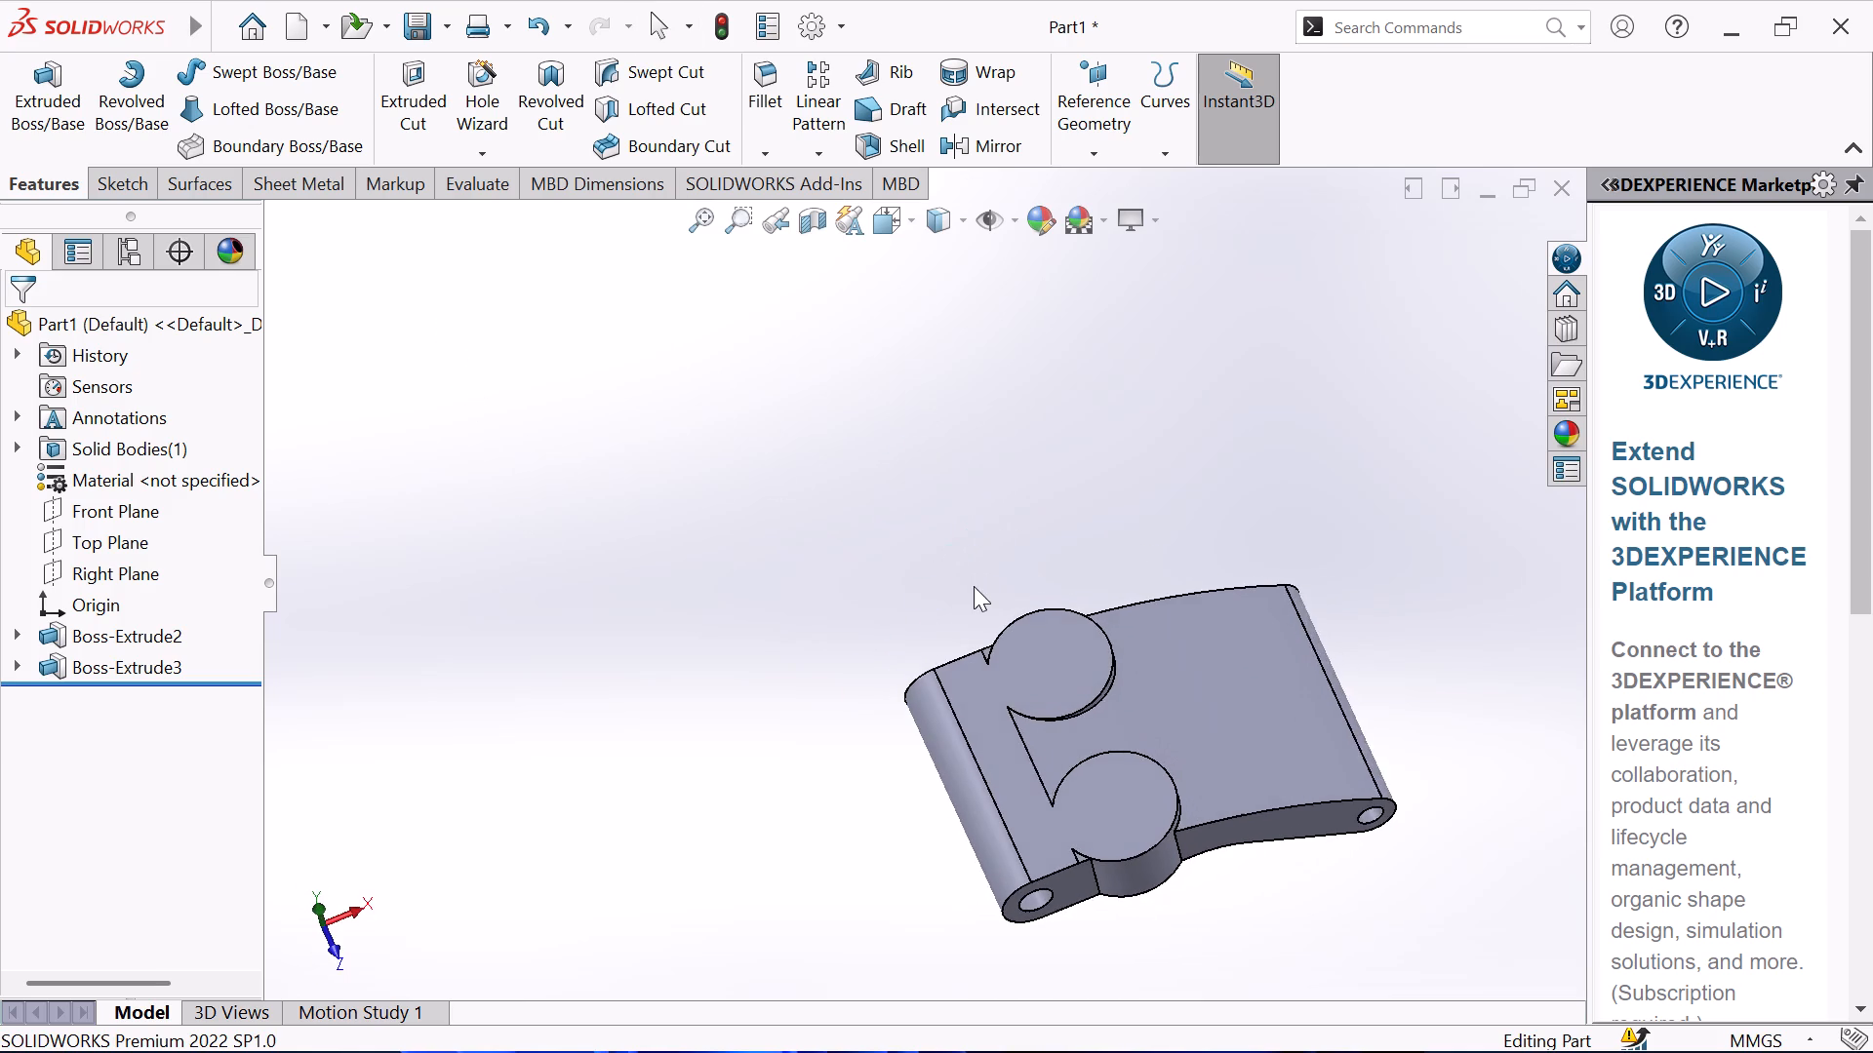
scroll(1260, 706, down, 2)
middle_drag(610, 833, 526, 867)
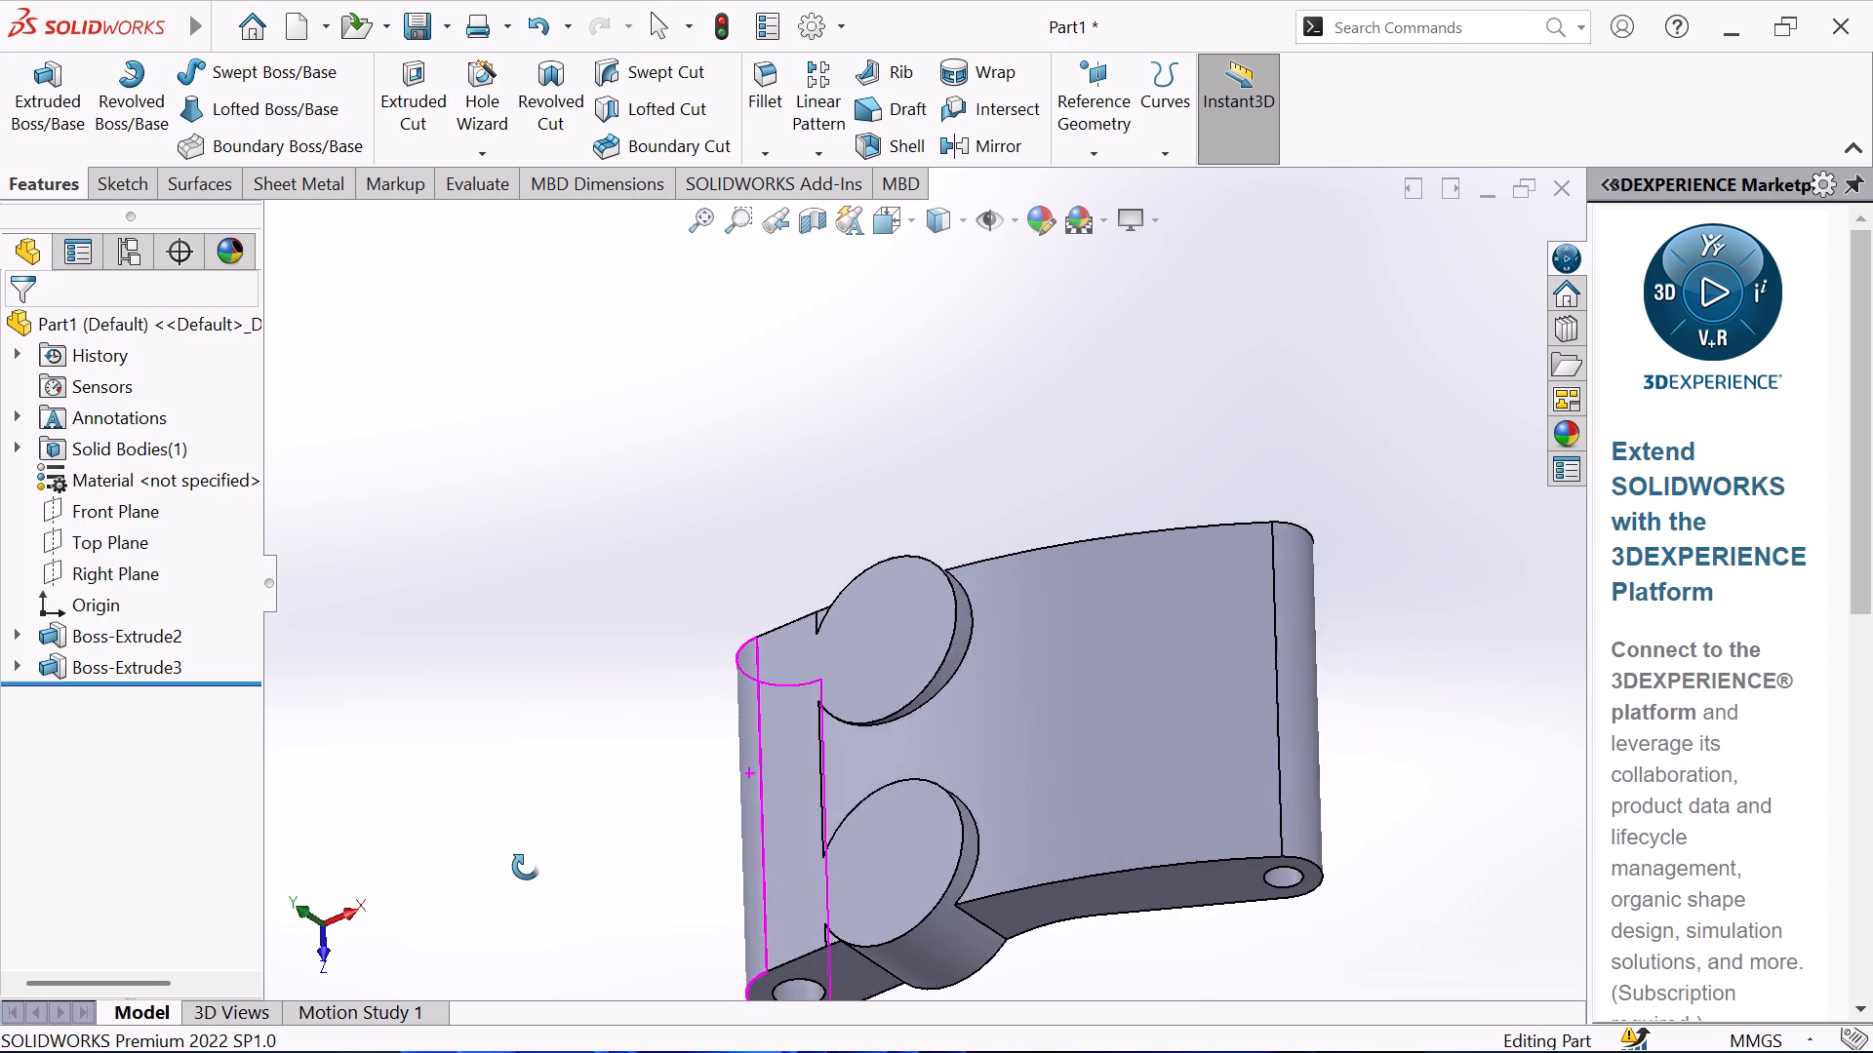
middle_drag(526, 867, 526, 876)
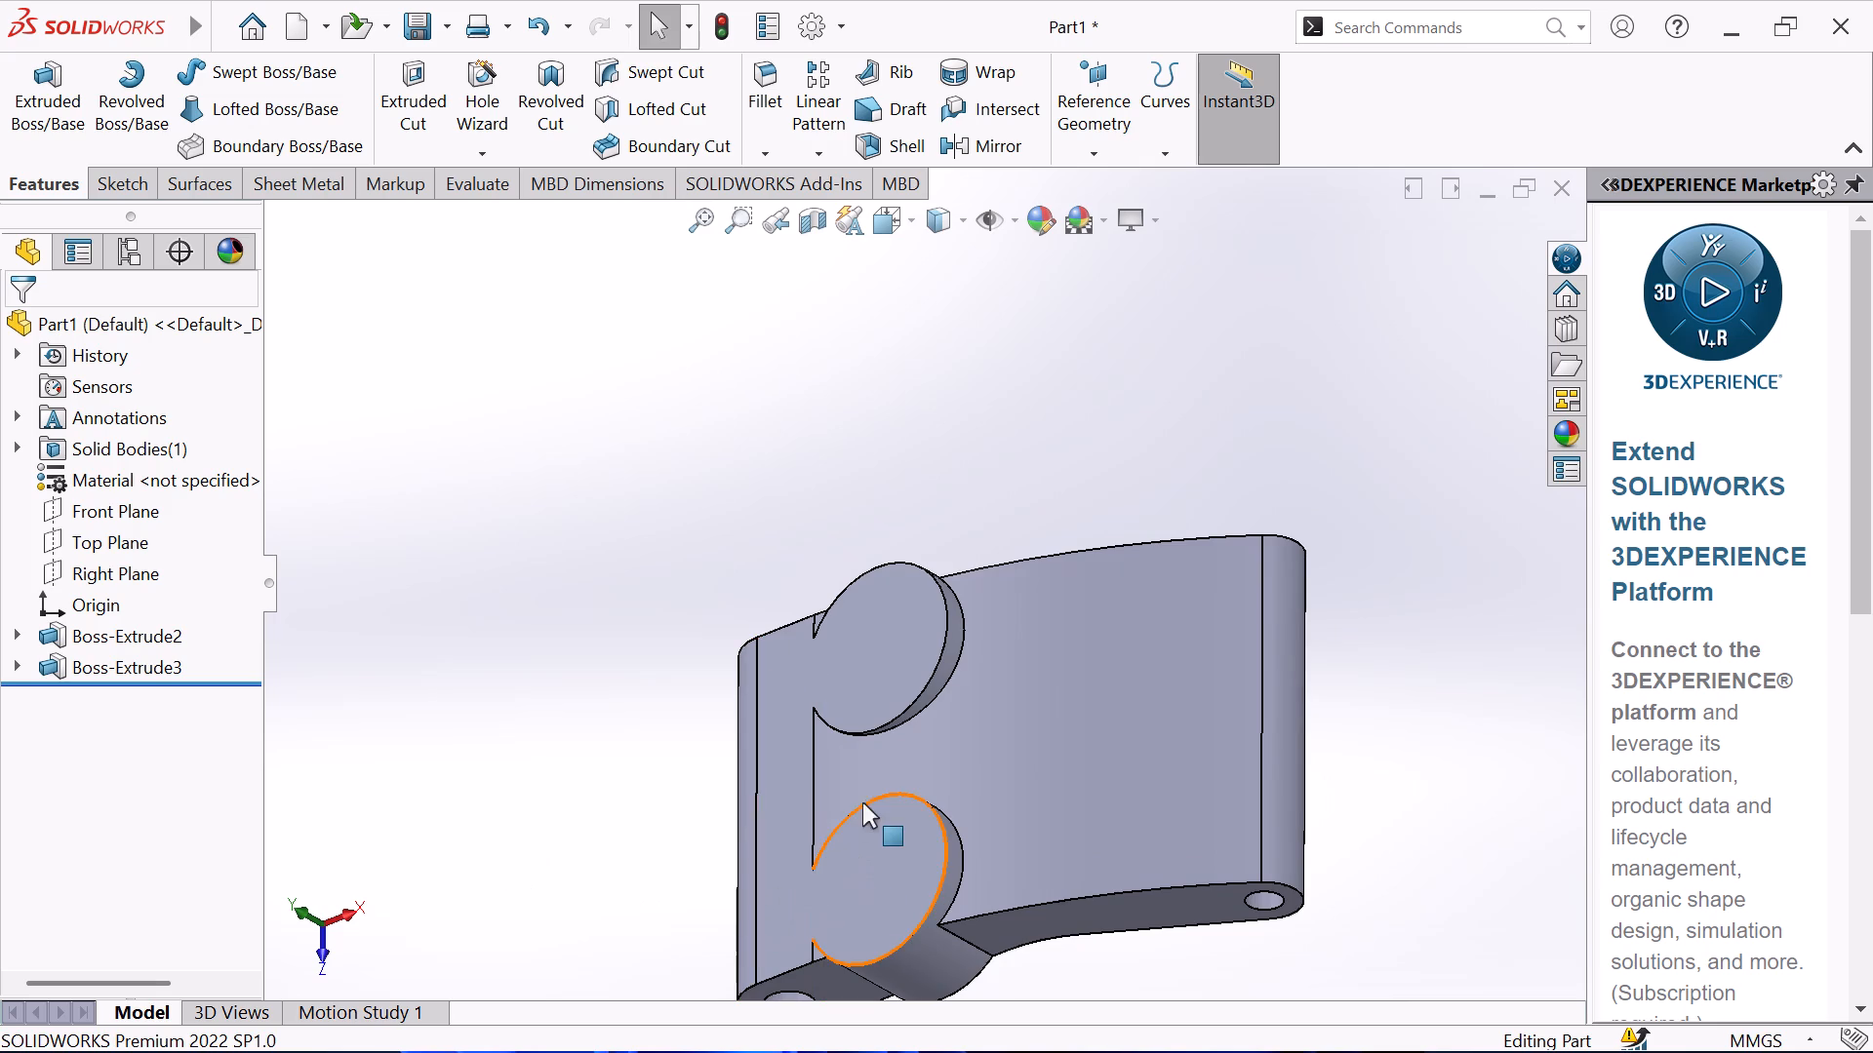
click(780, 786)
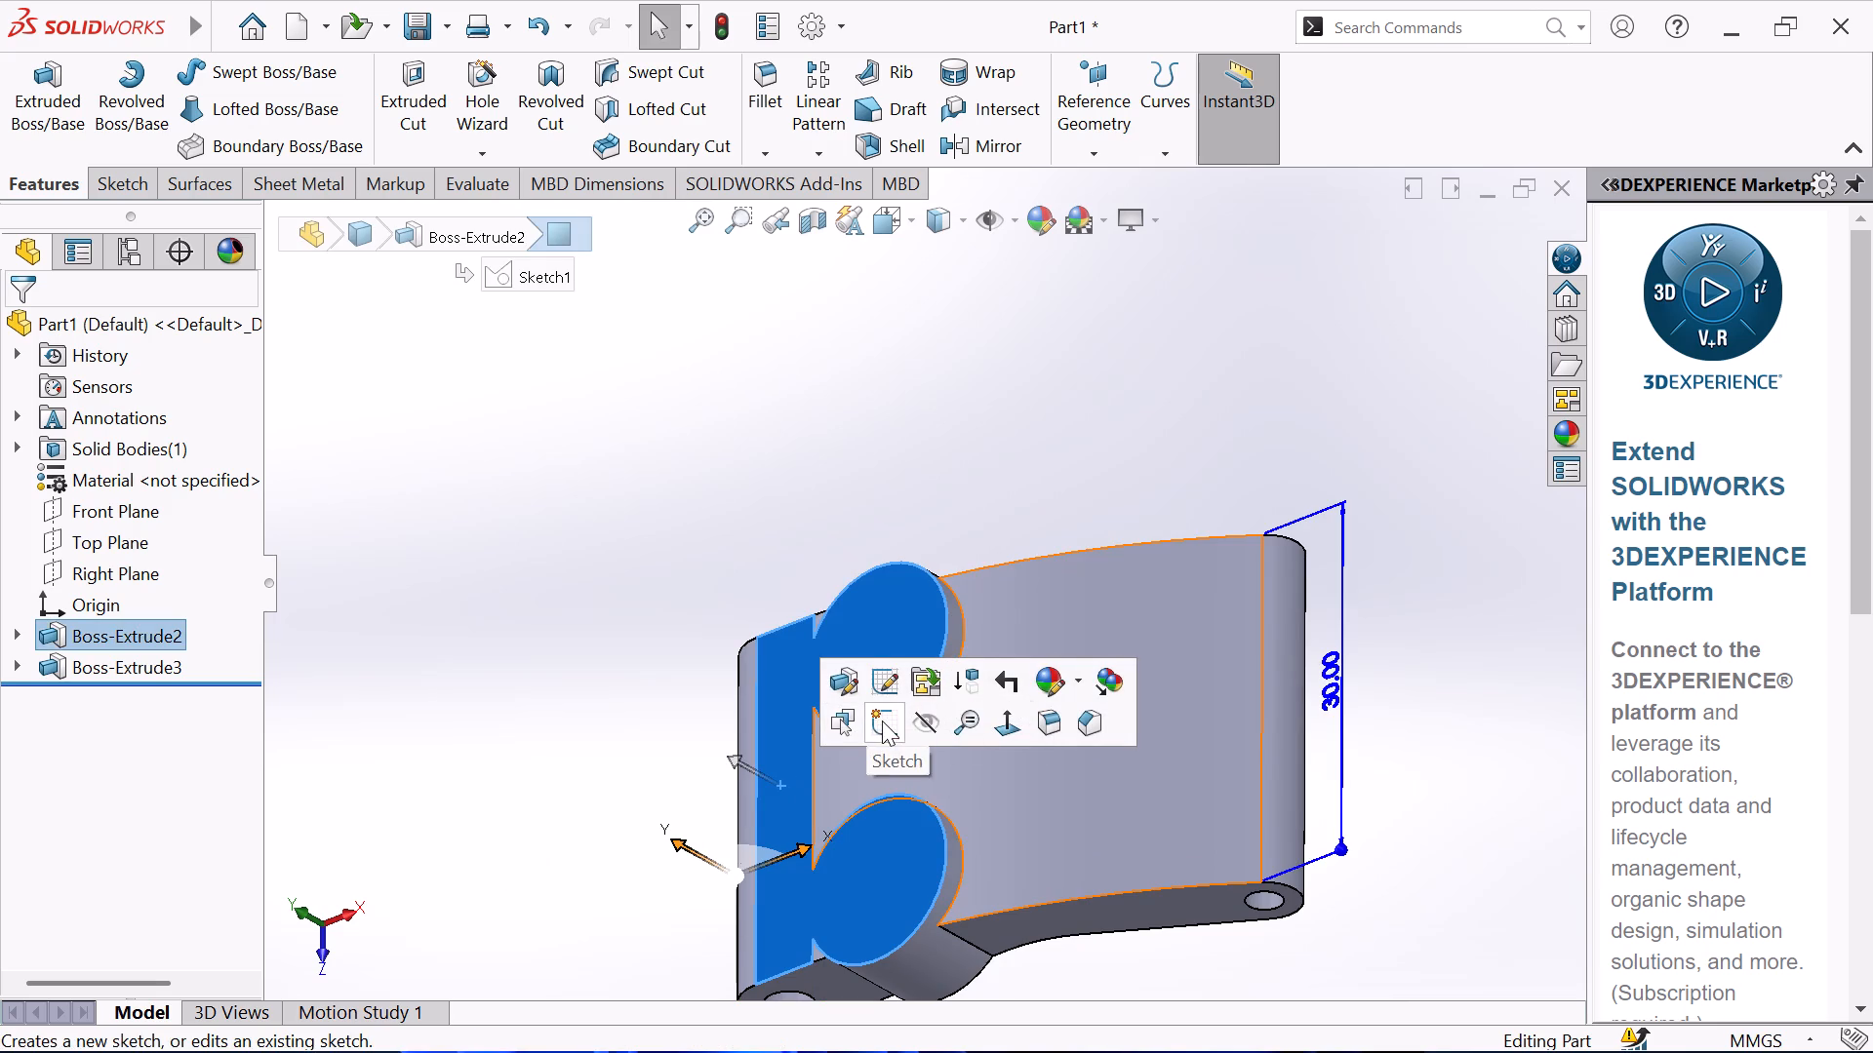
click(882, 721)
click(516, 655)
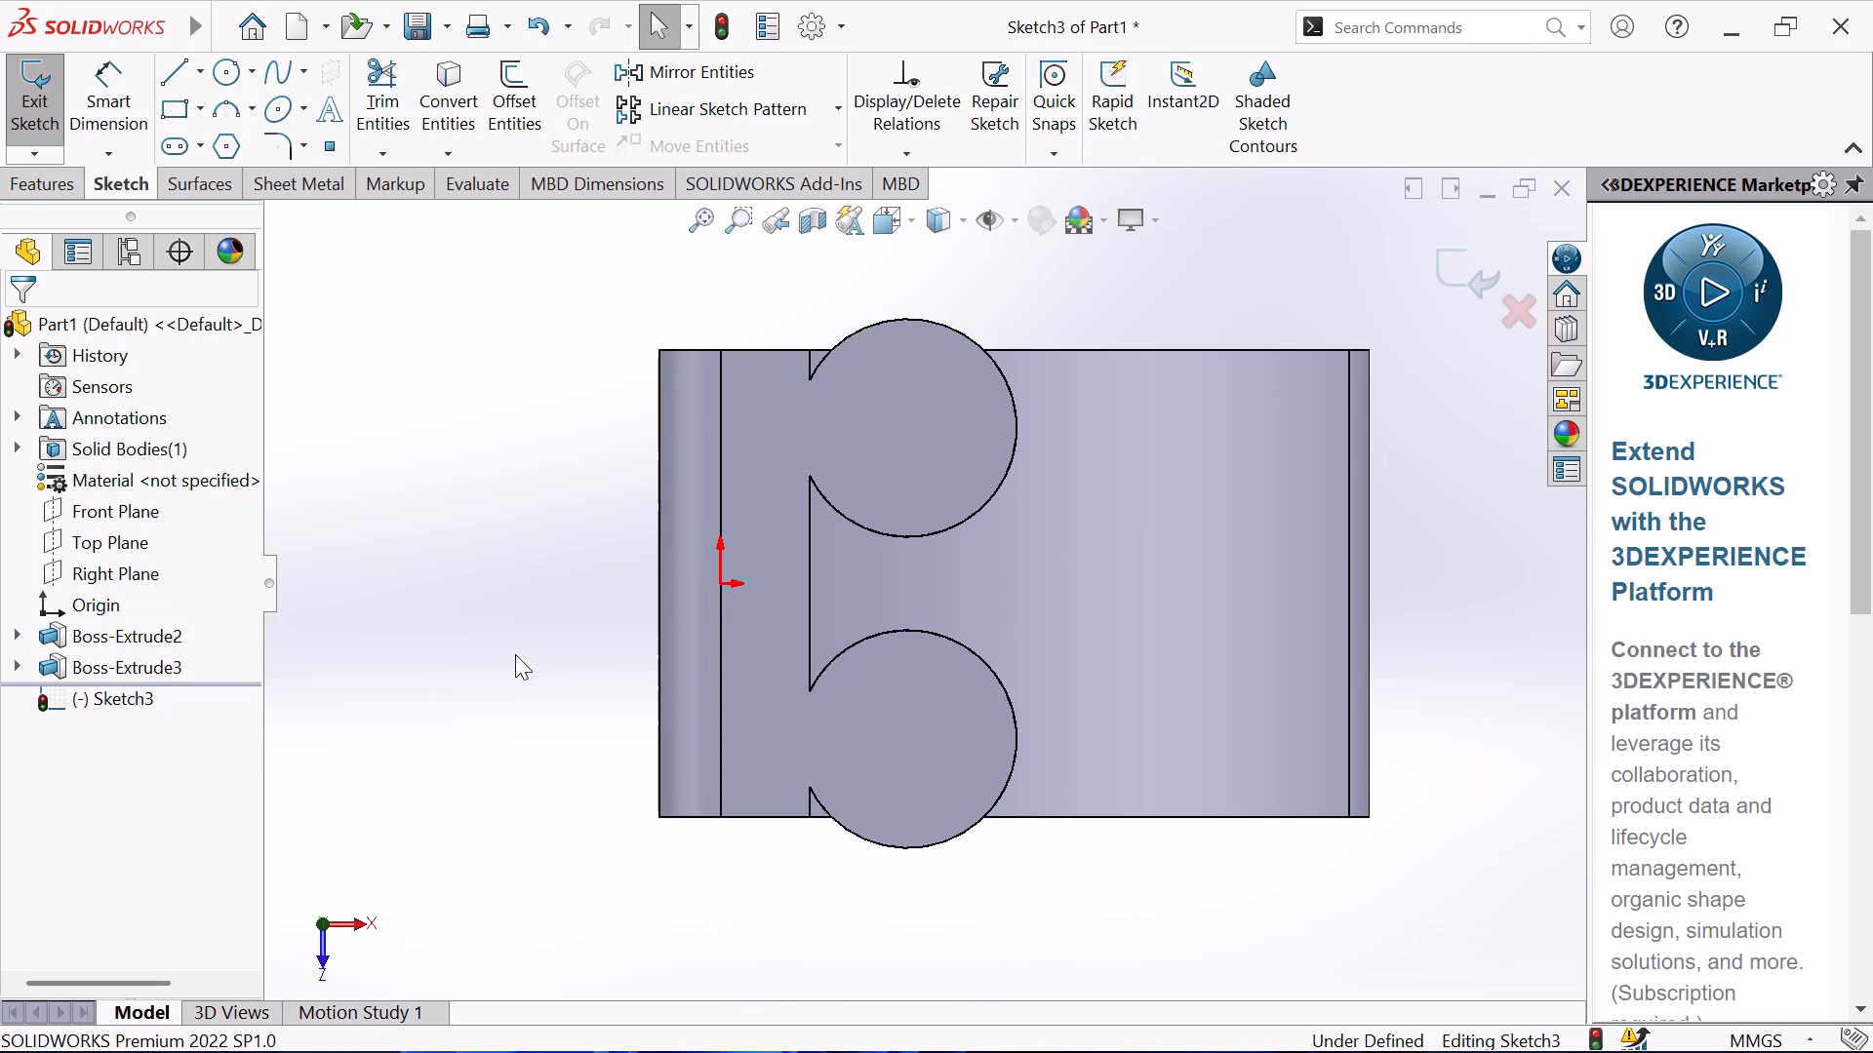
Sketch a circle of about 4.1 mm radius at the center of each cylindrical boss.
click(219, 79)
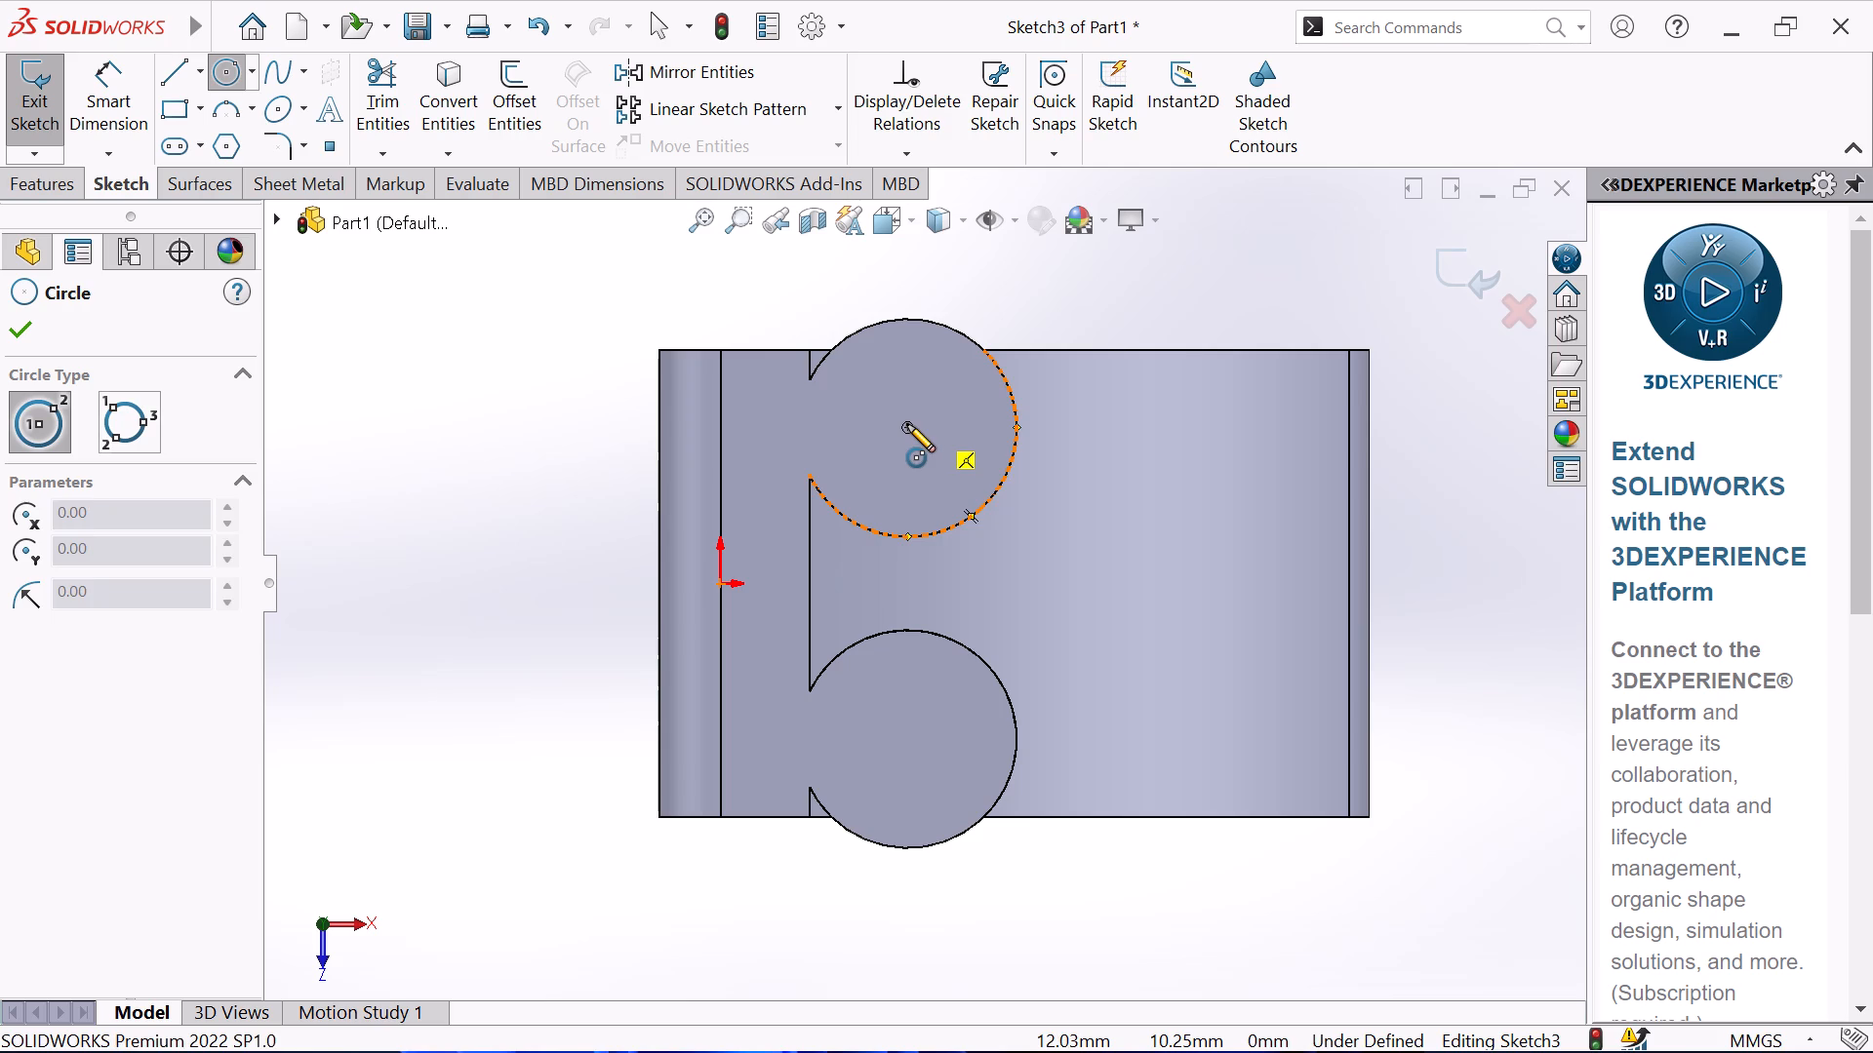
click(907, 424)
click(931, 369)
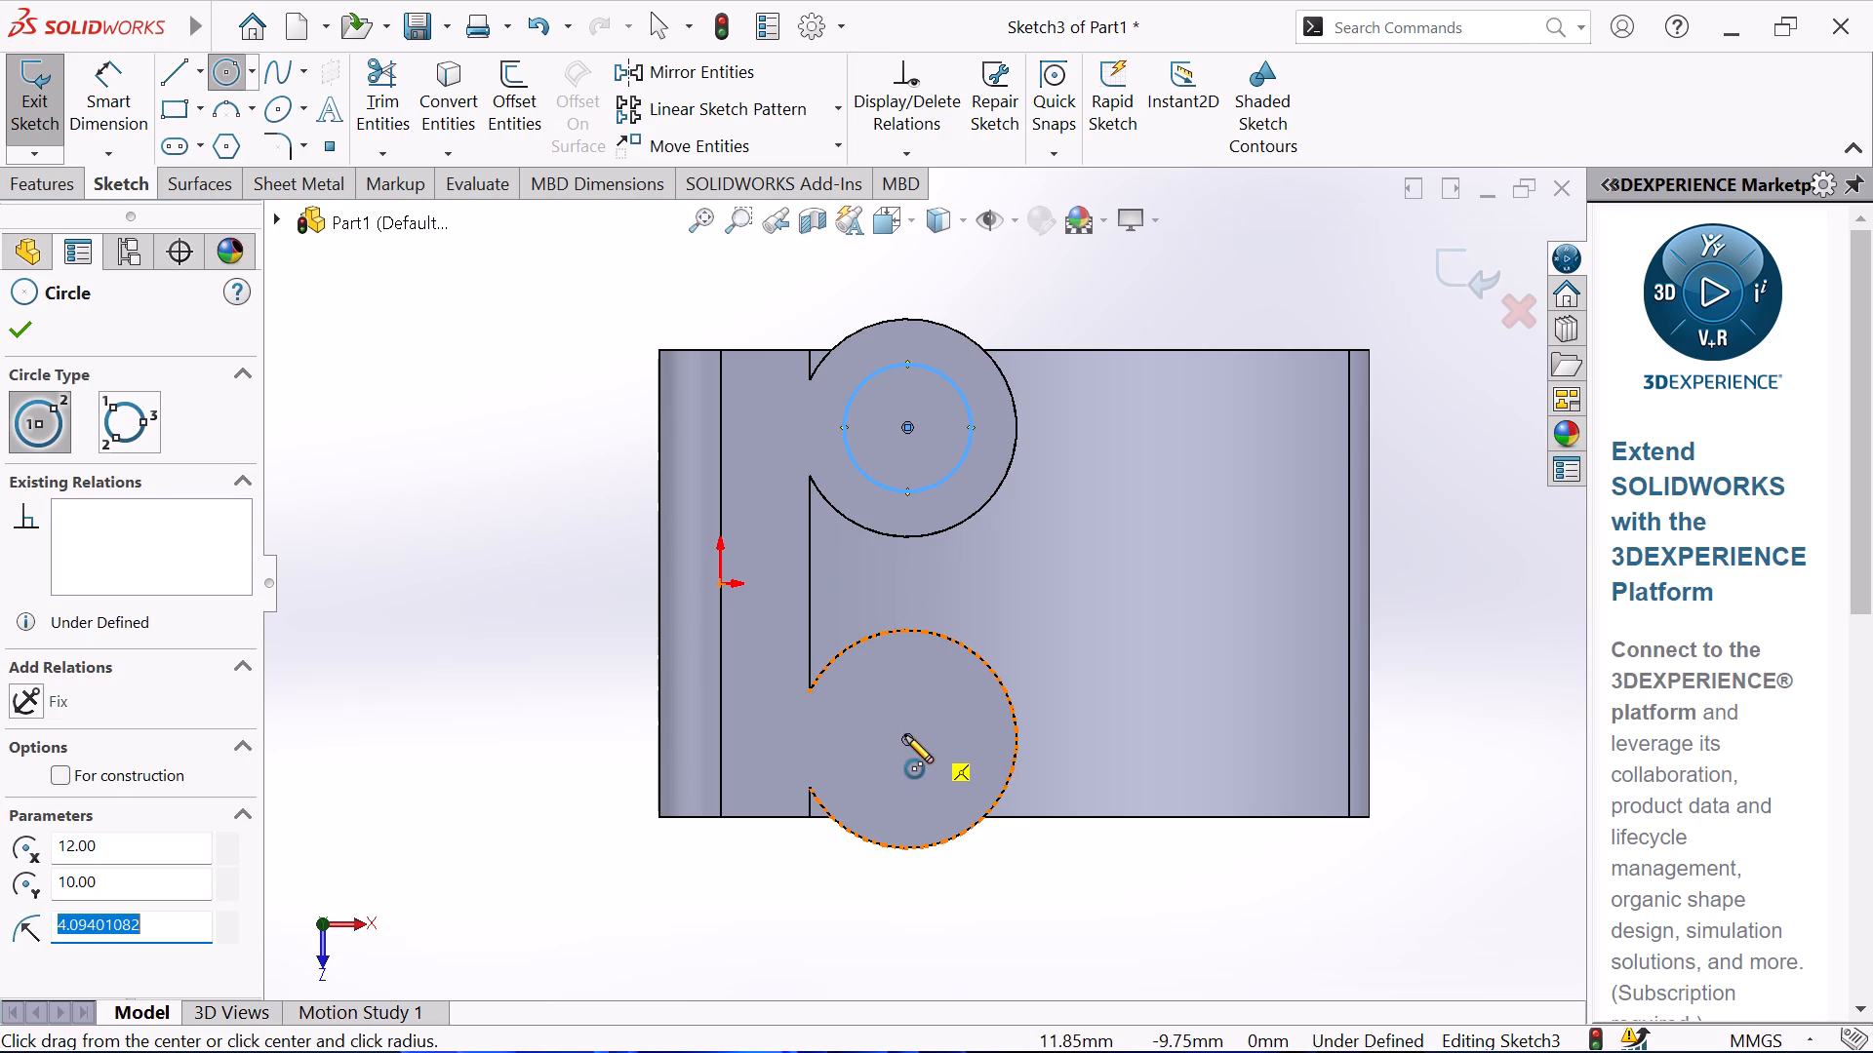
click(907, 739)
click(918, 677)
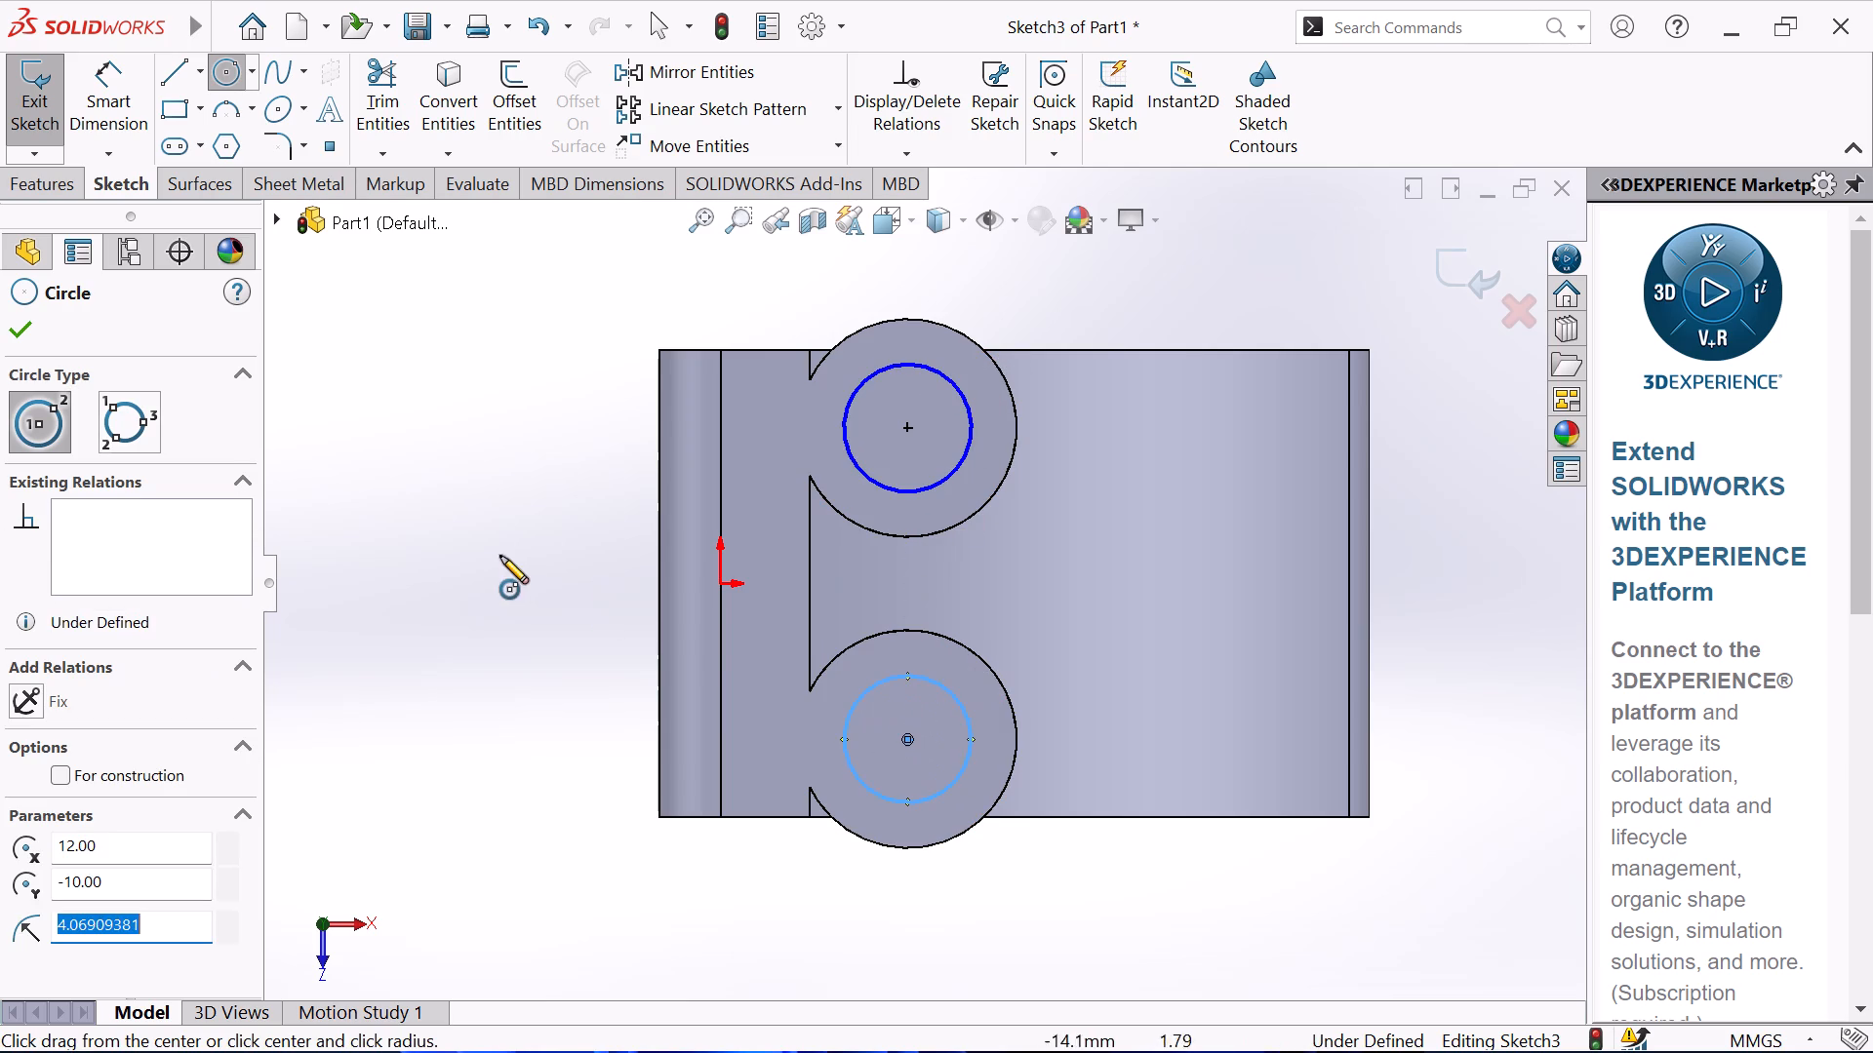
right_click(500, 554)
click(577, 571)
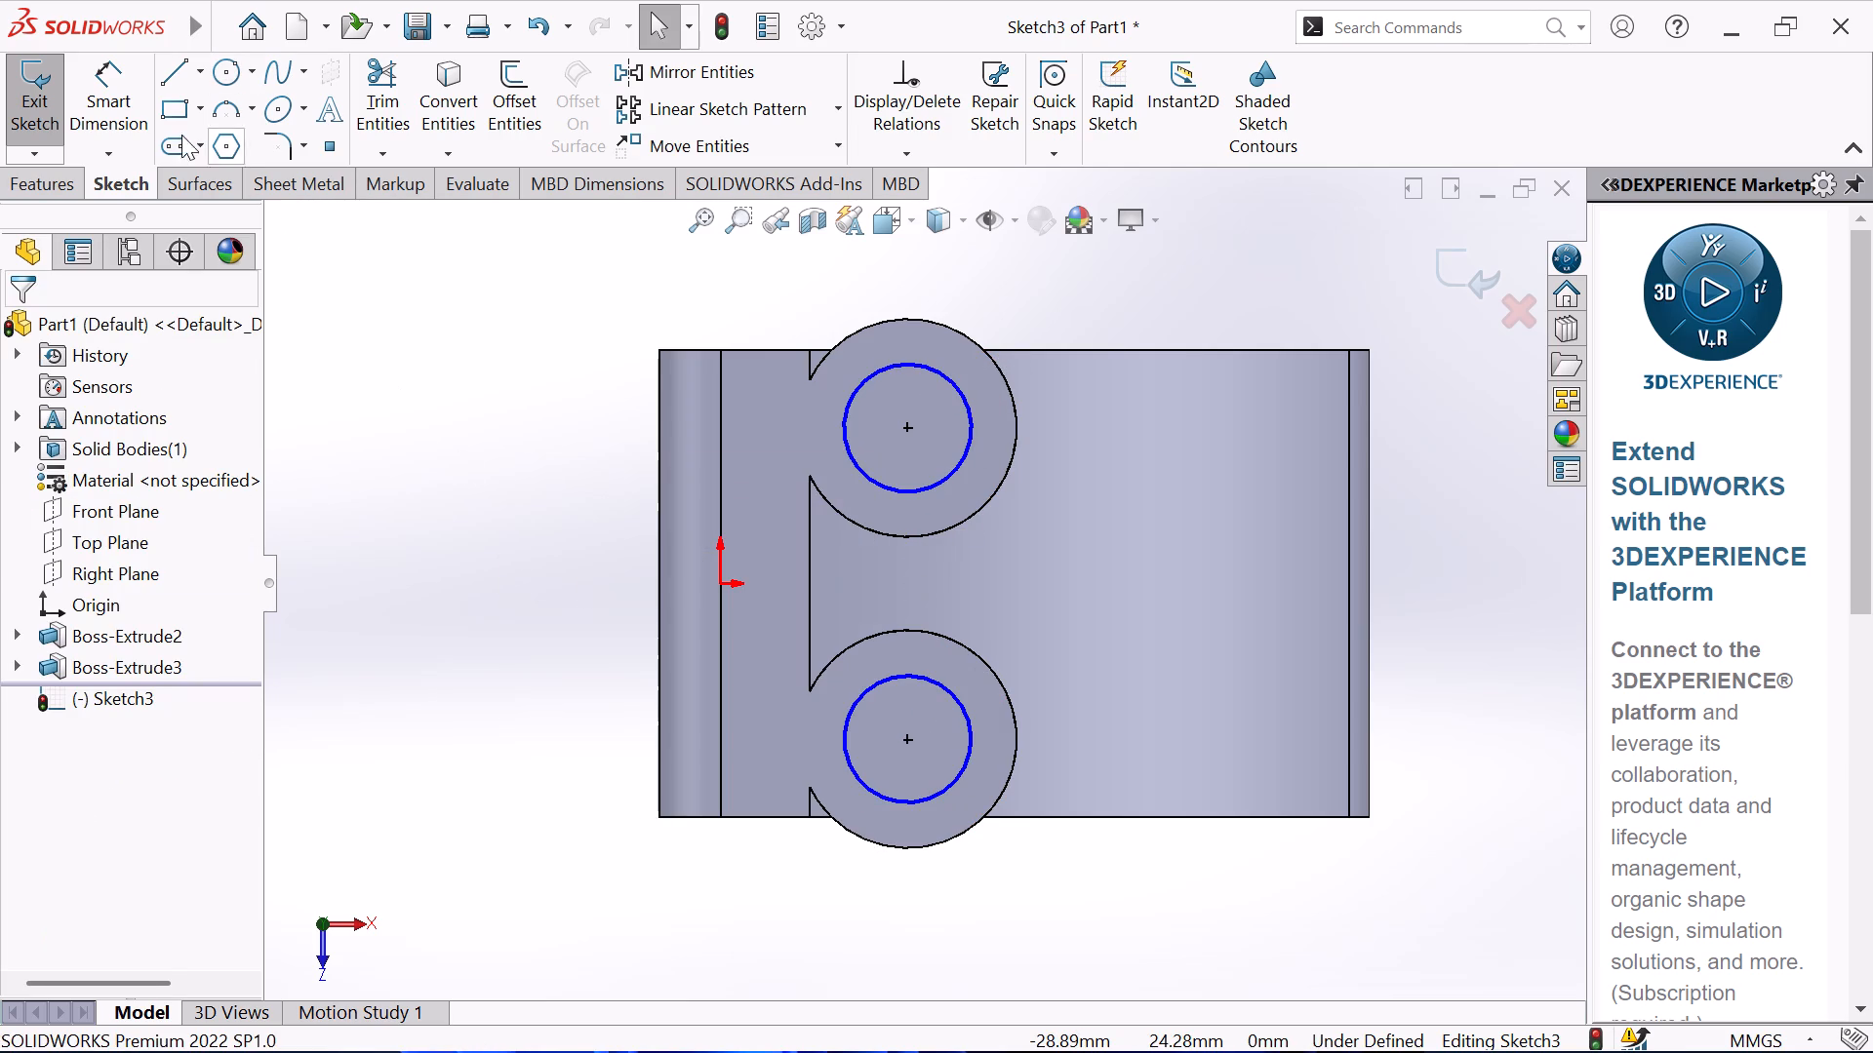
Dimension both inner circles with a diameter of 8 mm.
click(90, 87)
click(924, 367)
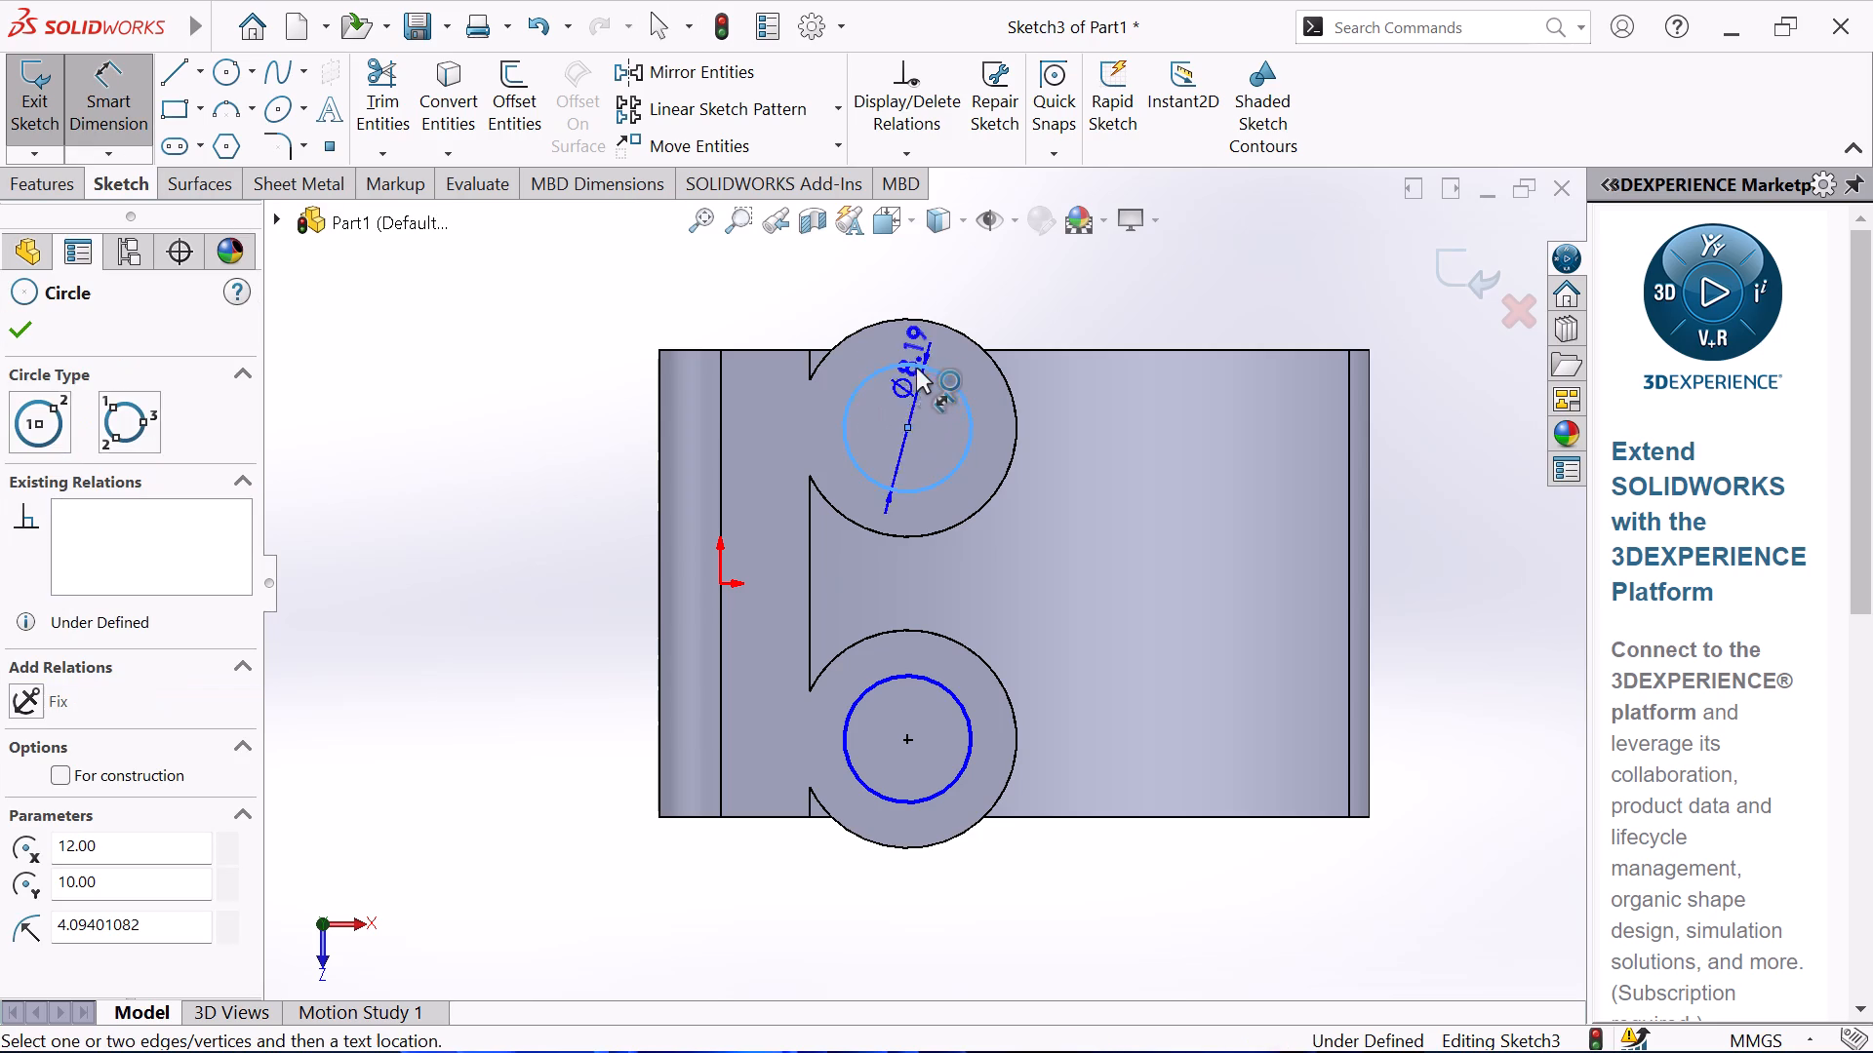
click(547, 427)
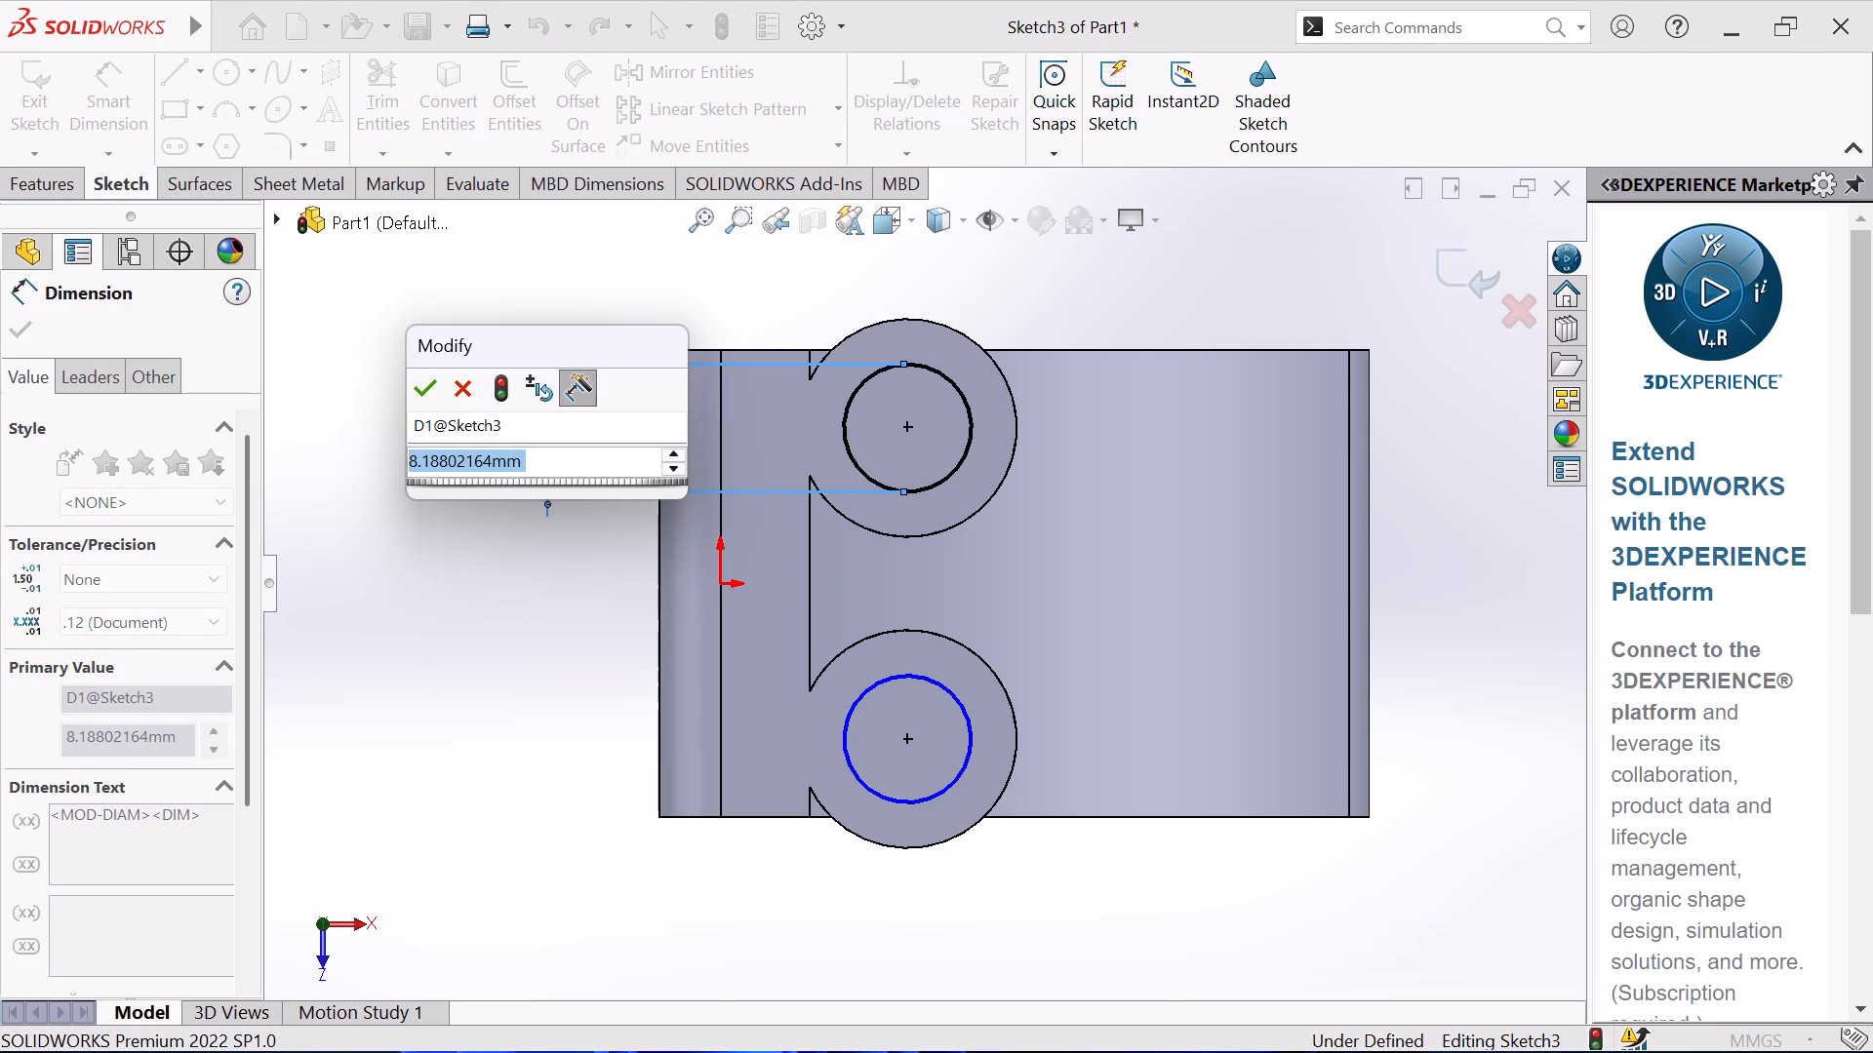
key(8)
key(Return)
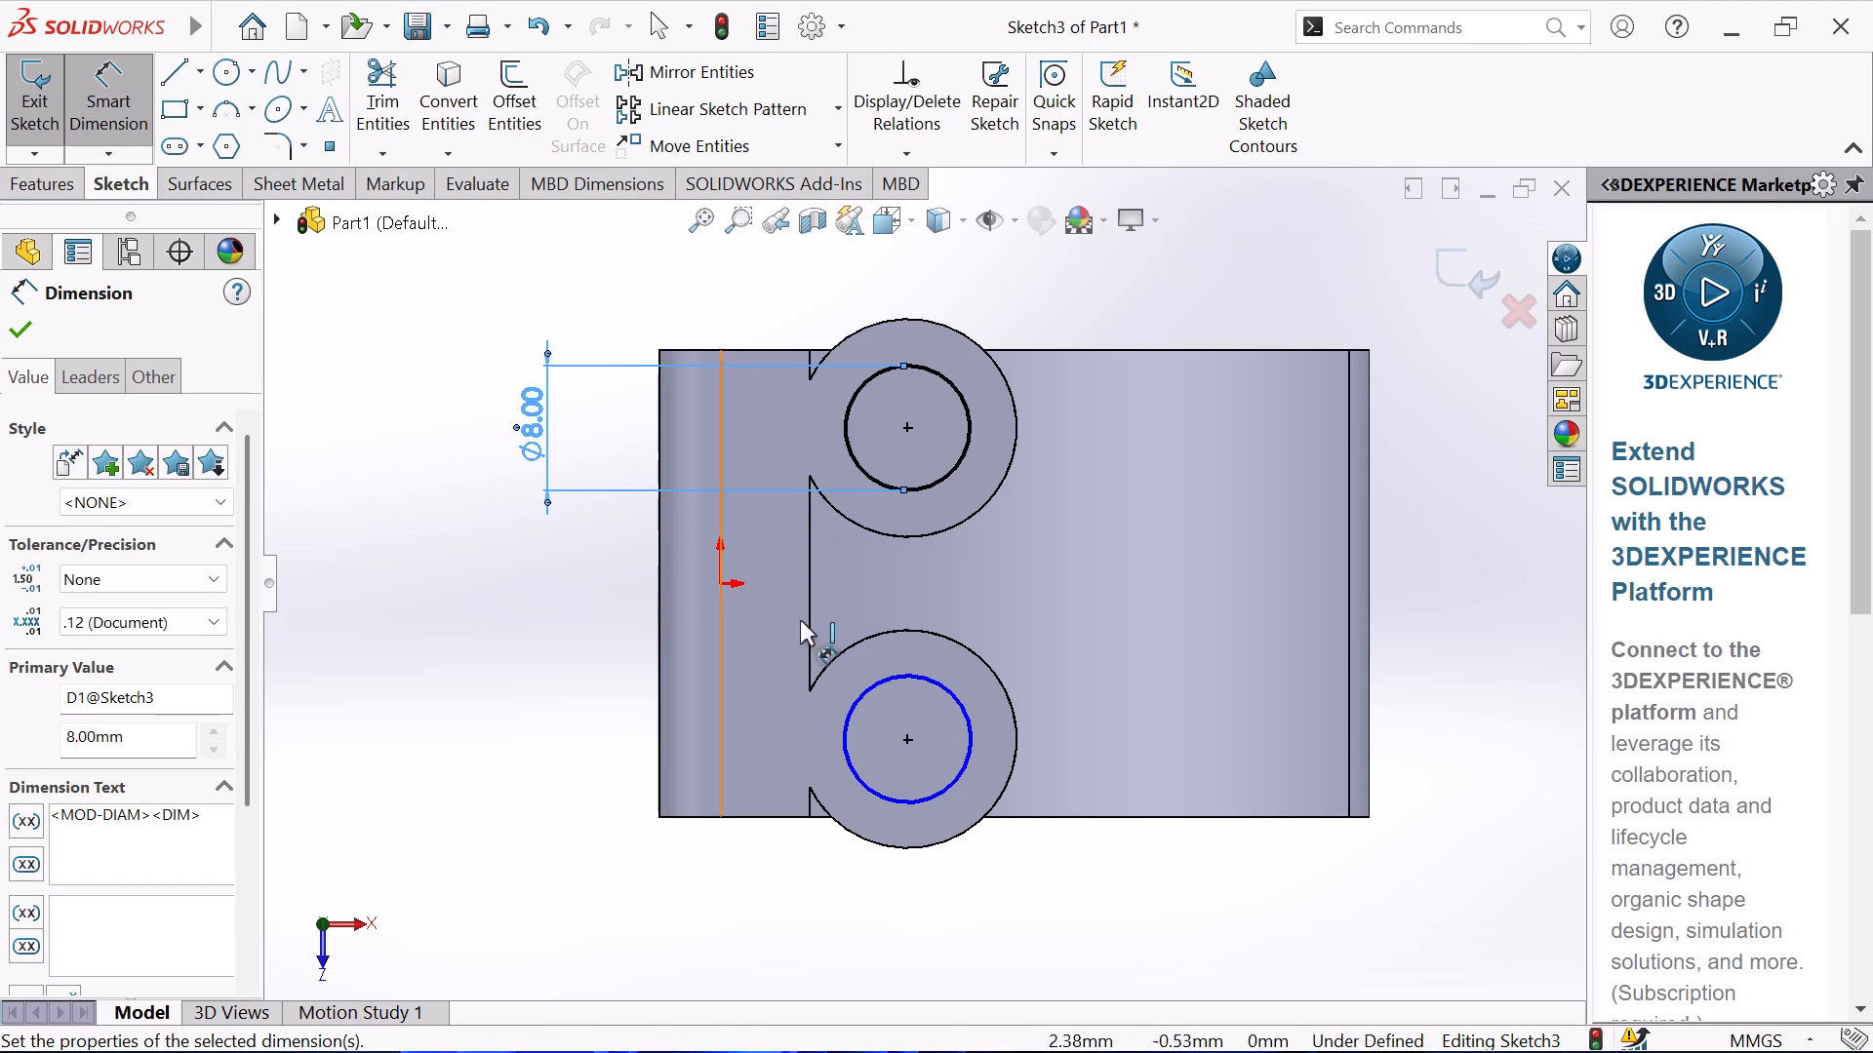
click(964, 718)
click(1020, 601)
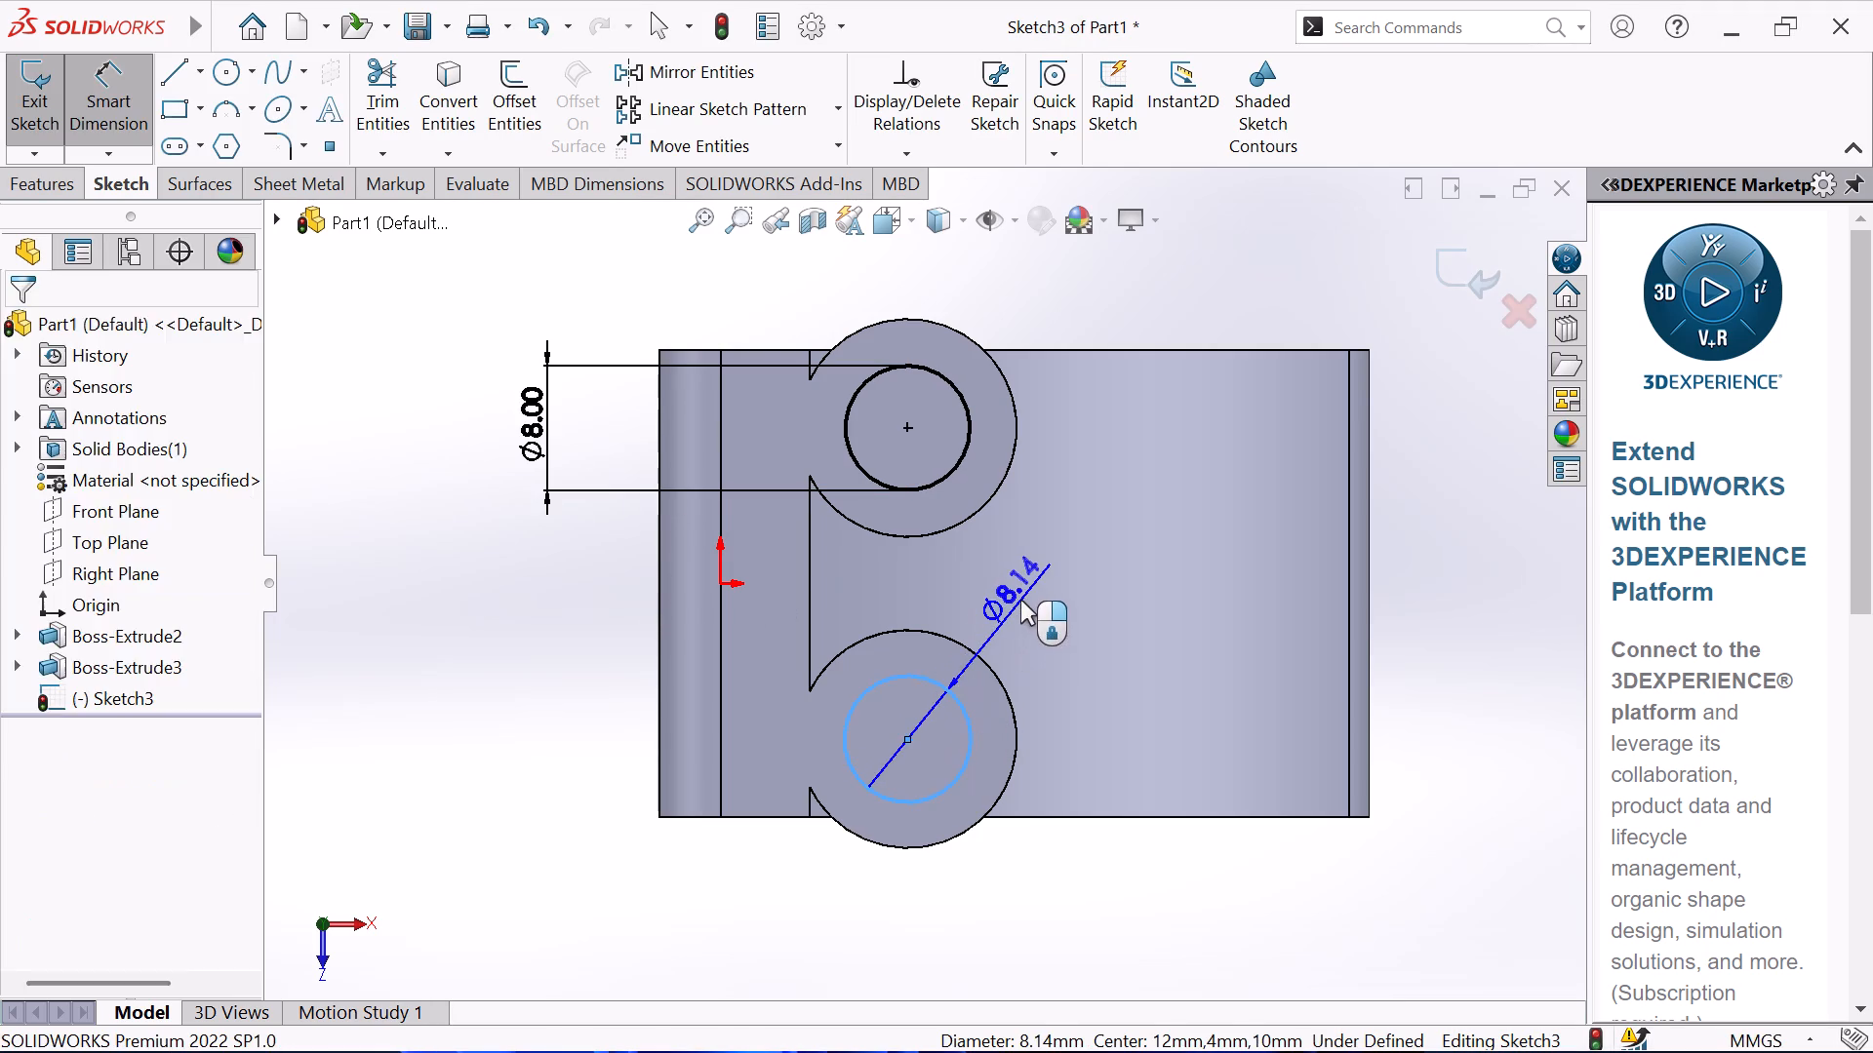
key(8)
key(Return)
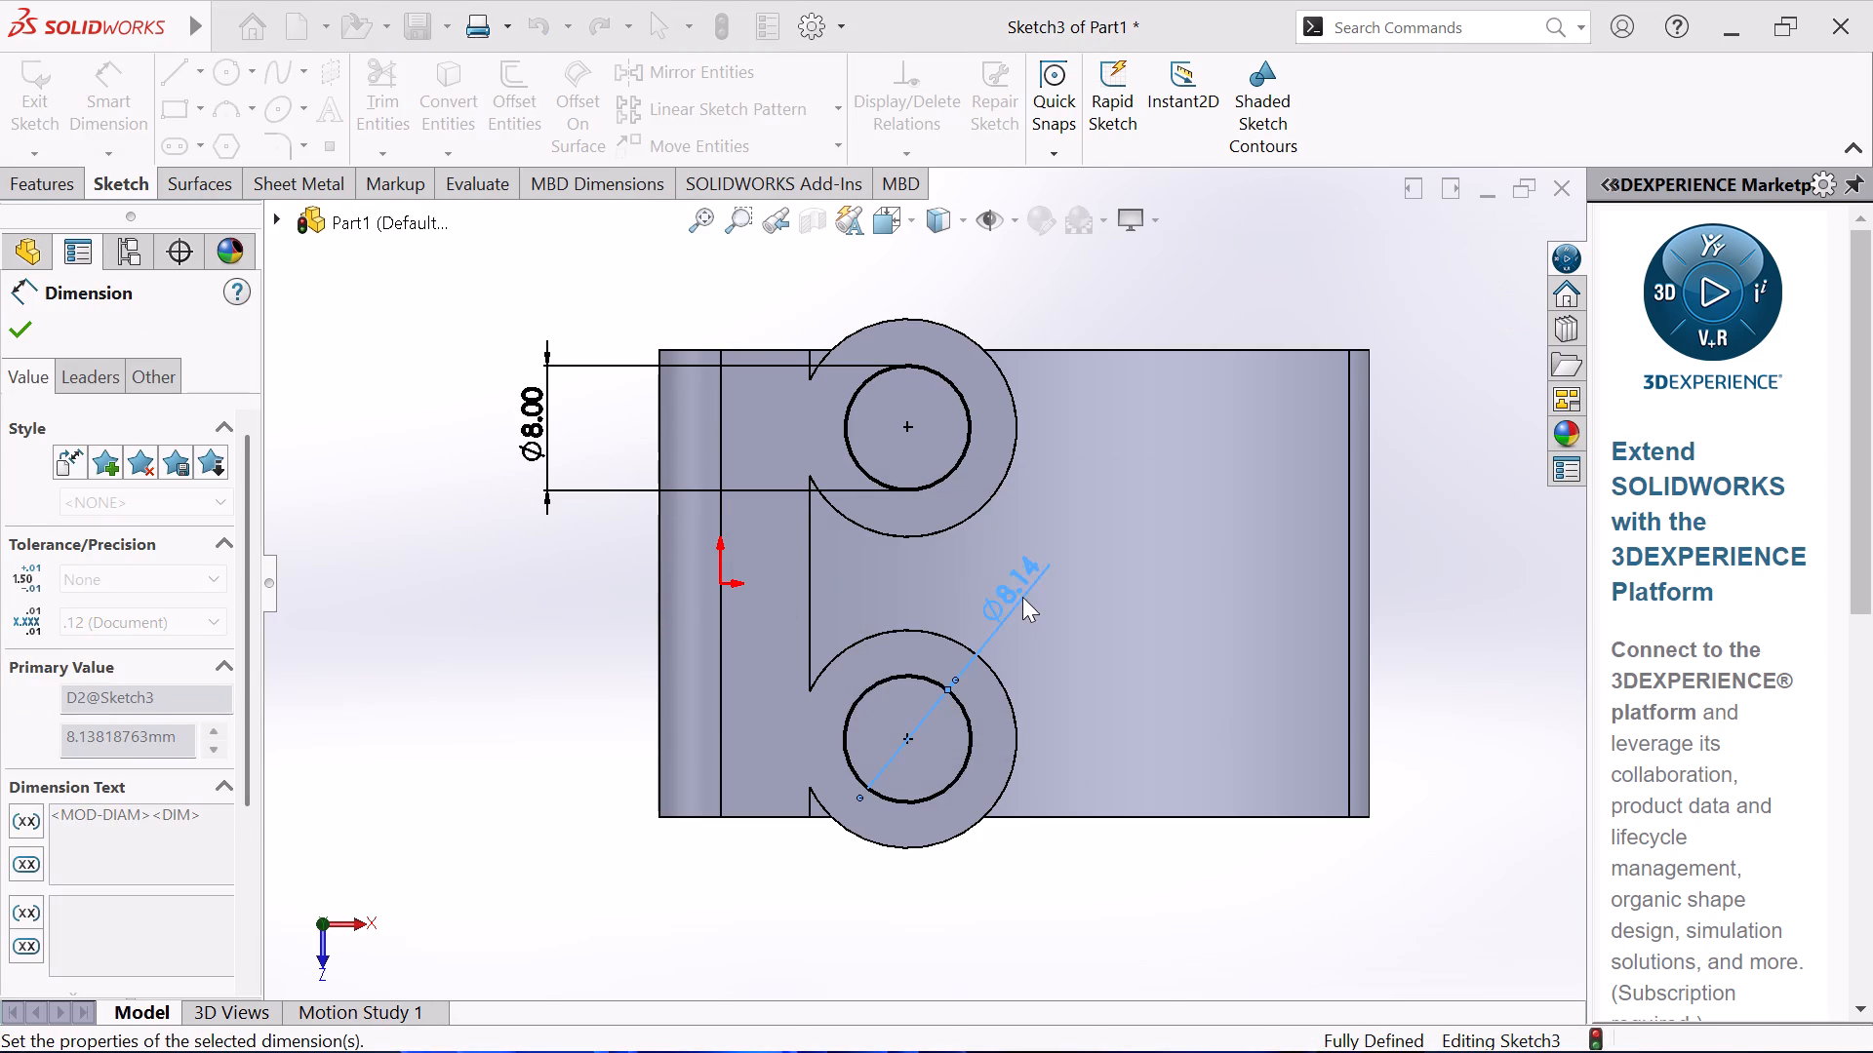
right_click(397, 651)
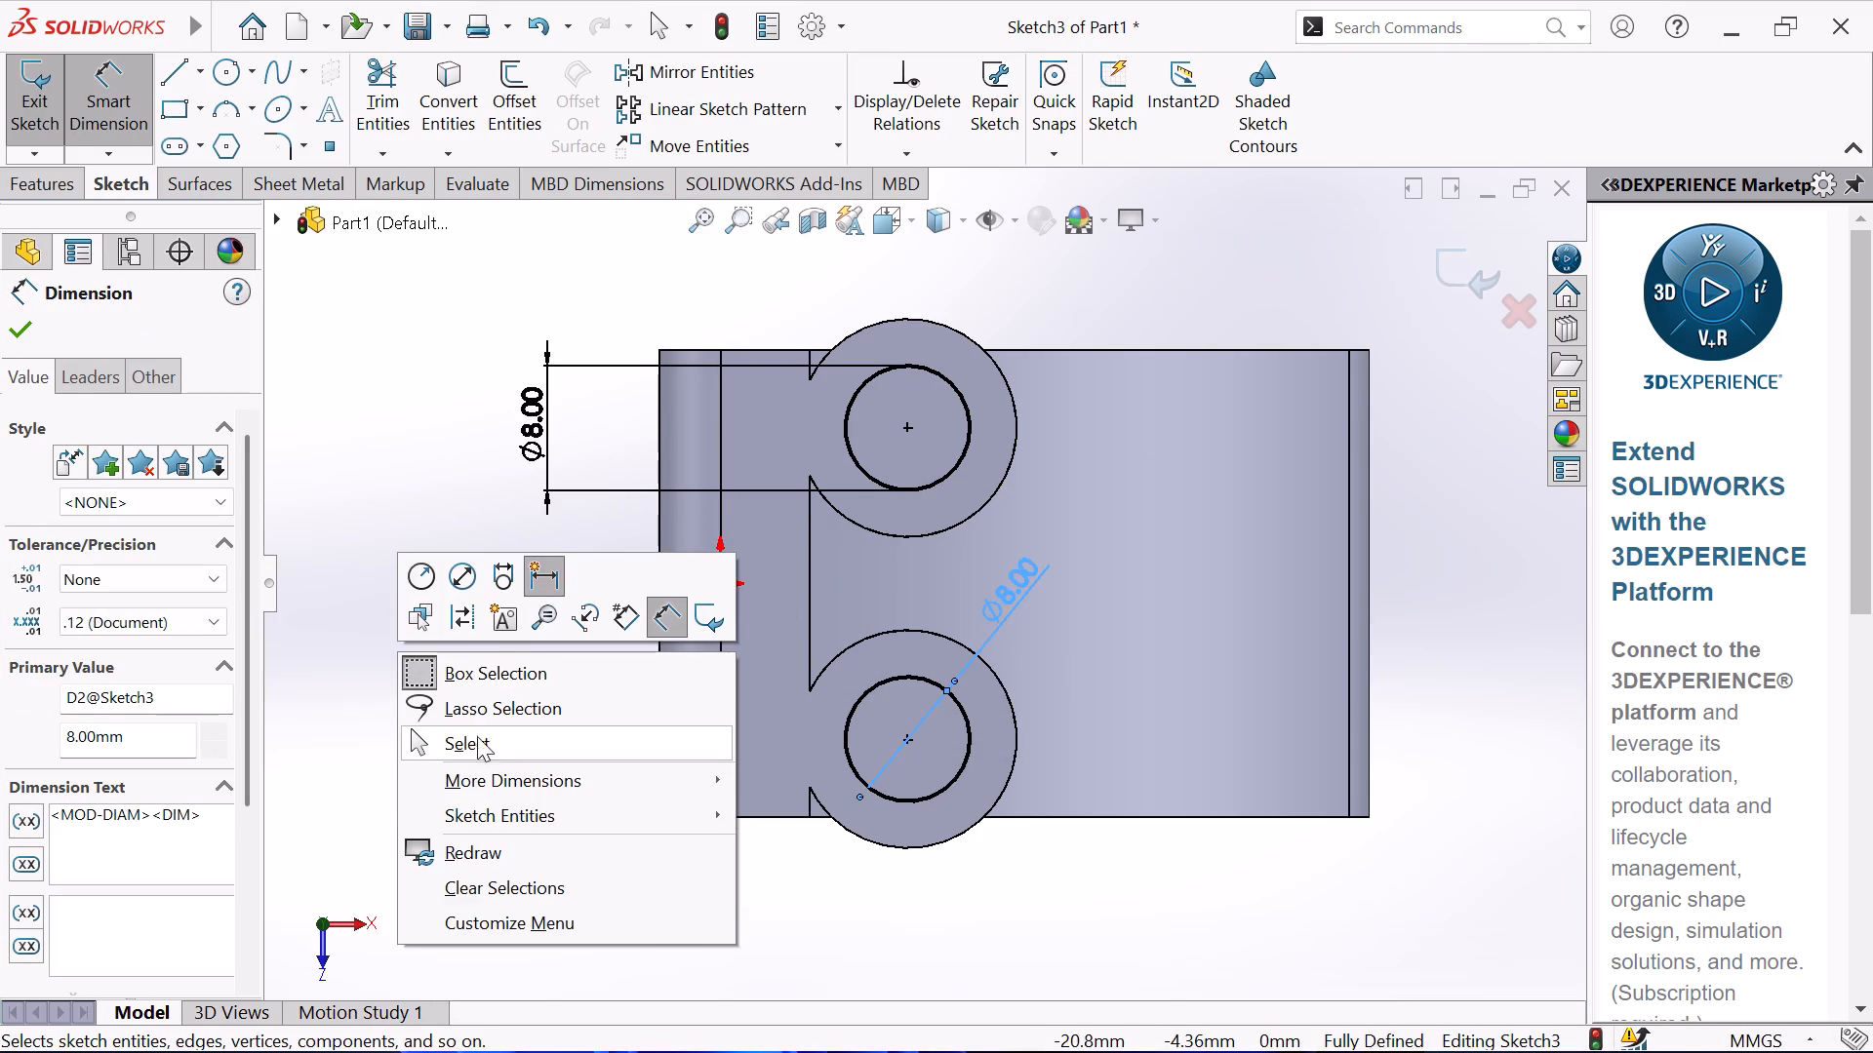
click(469, 752)
Cut the two 8 mm circles through the bosses with a Blind Extruded Cut 8 mm deep.
click(53, 188)
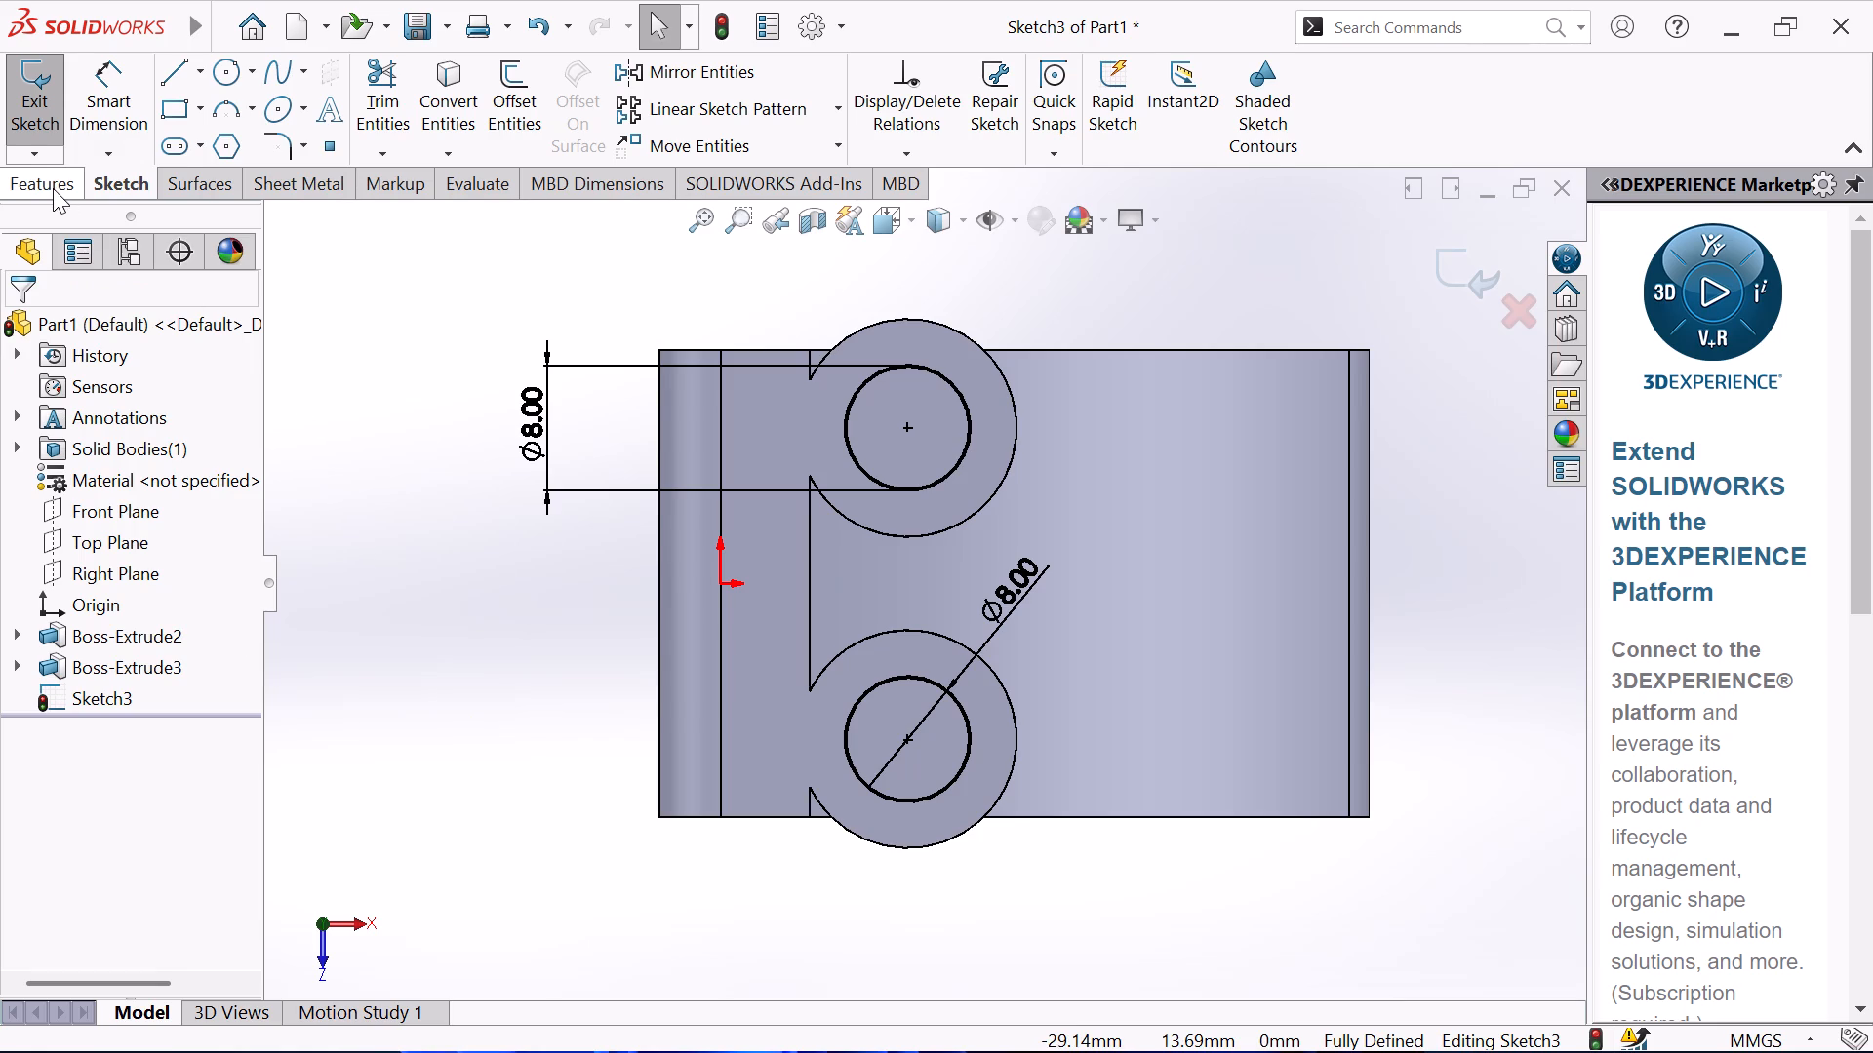
click(403, 83)
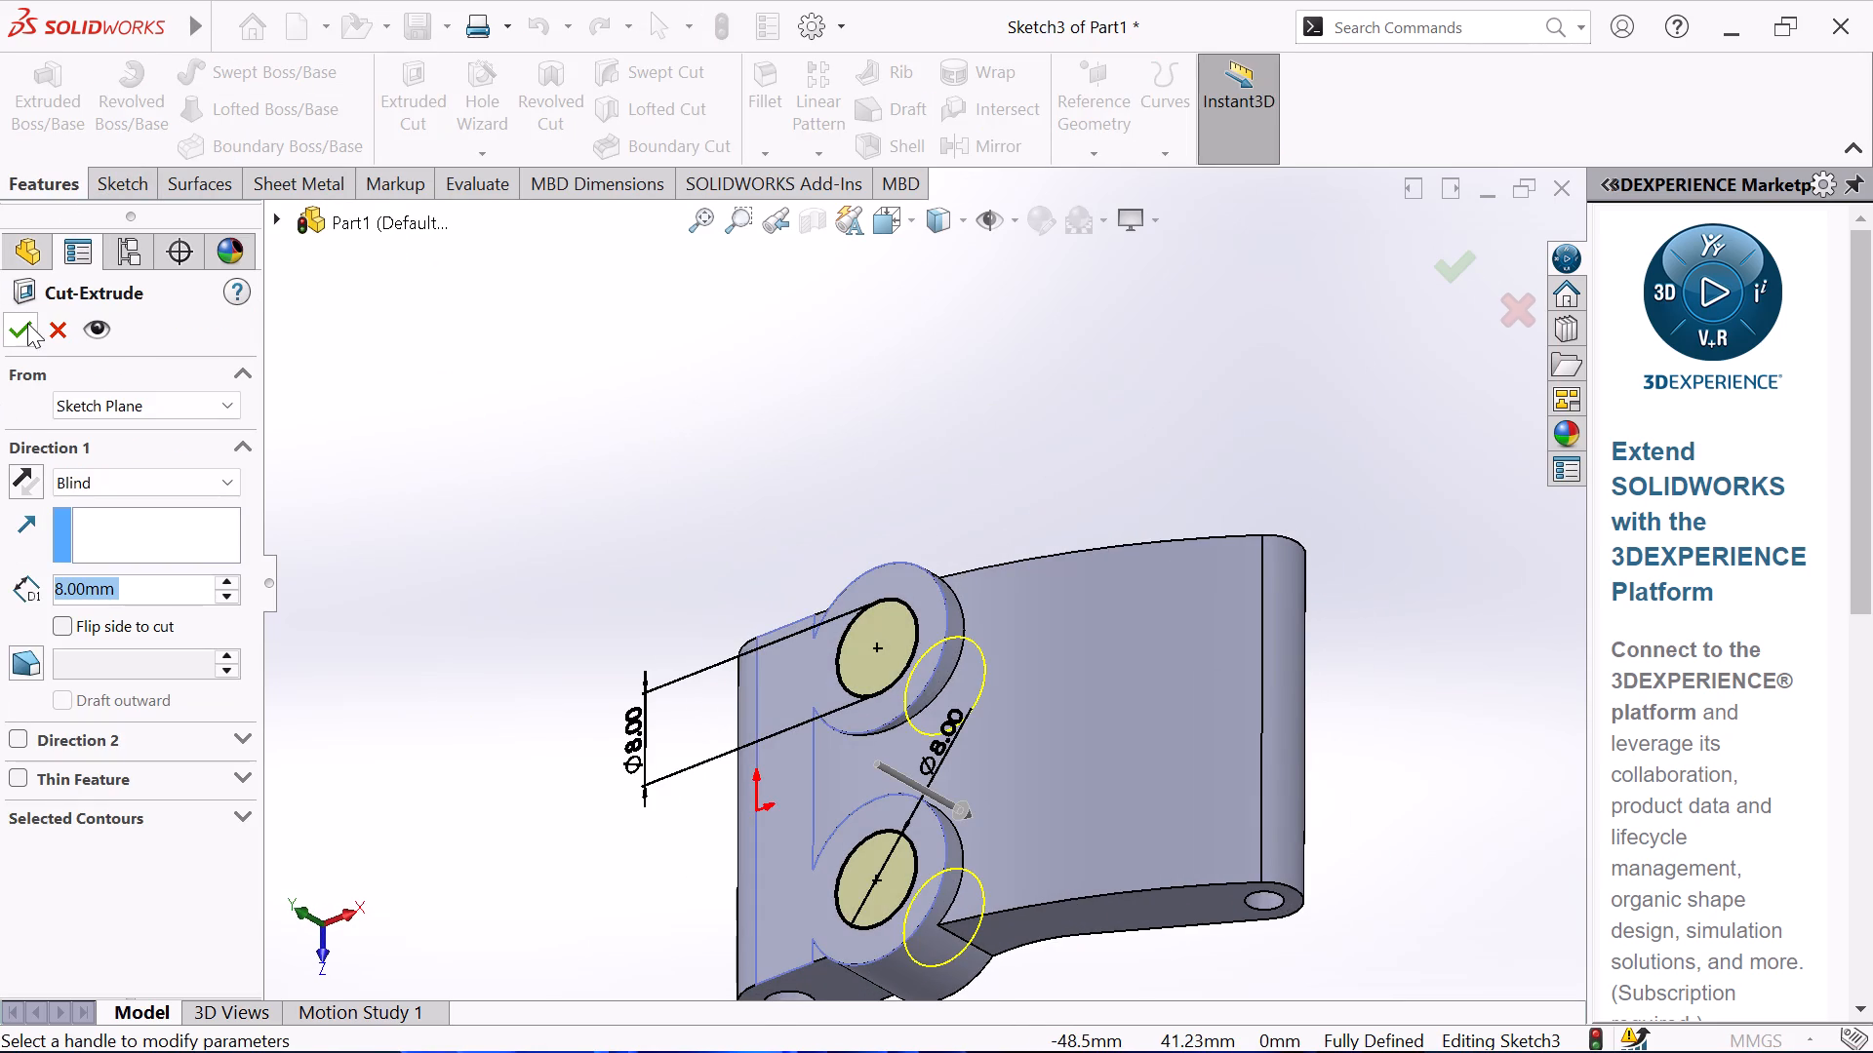
click(28, 324)
click(475, 465)
Start another sketch on the flat top face containing the two bored bosses, viewed from the top.
middle_drag(477, 466, 504, 425)
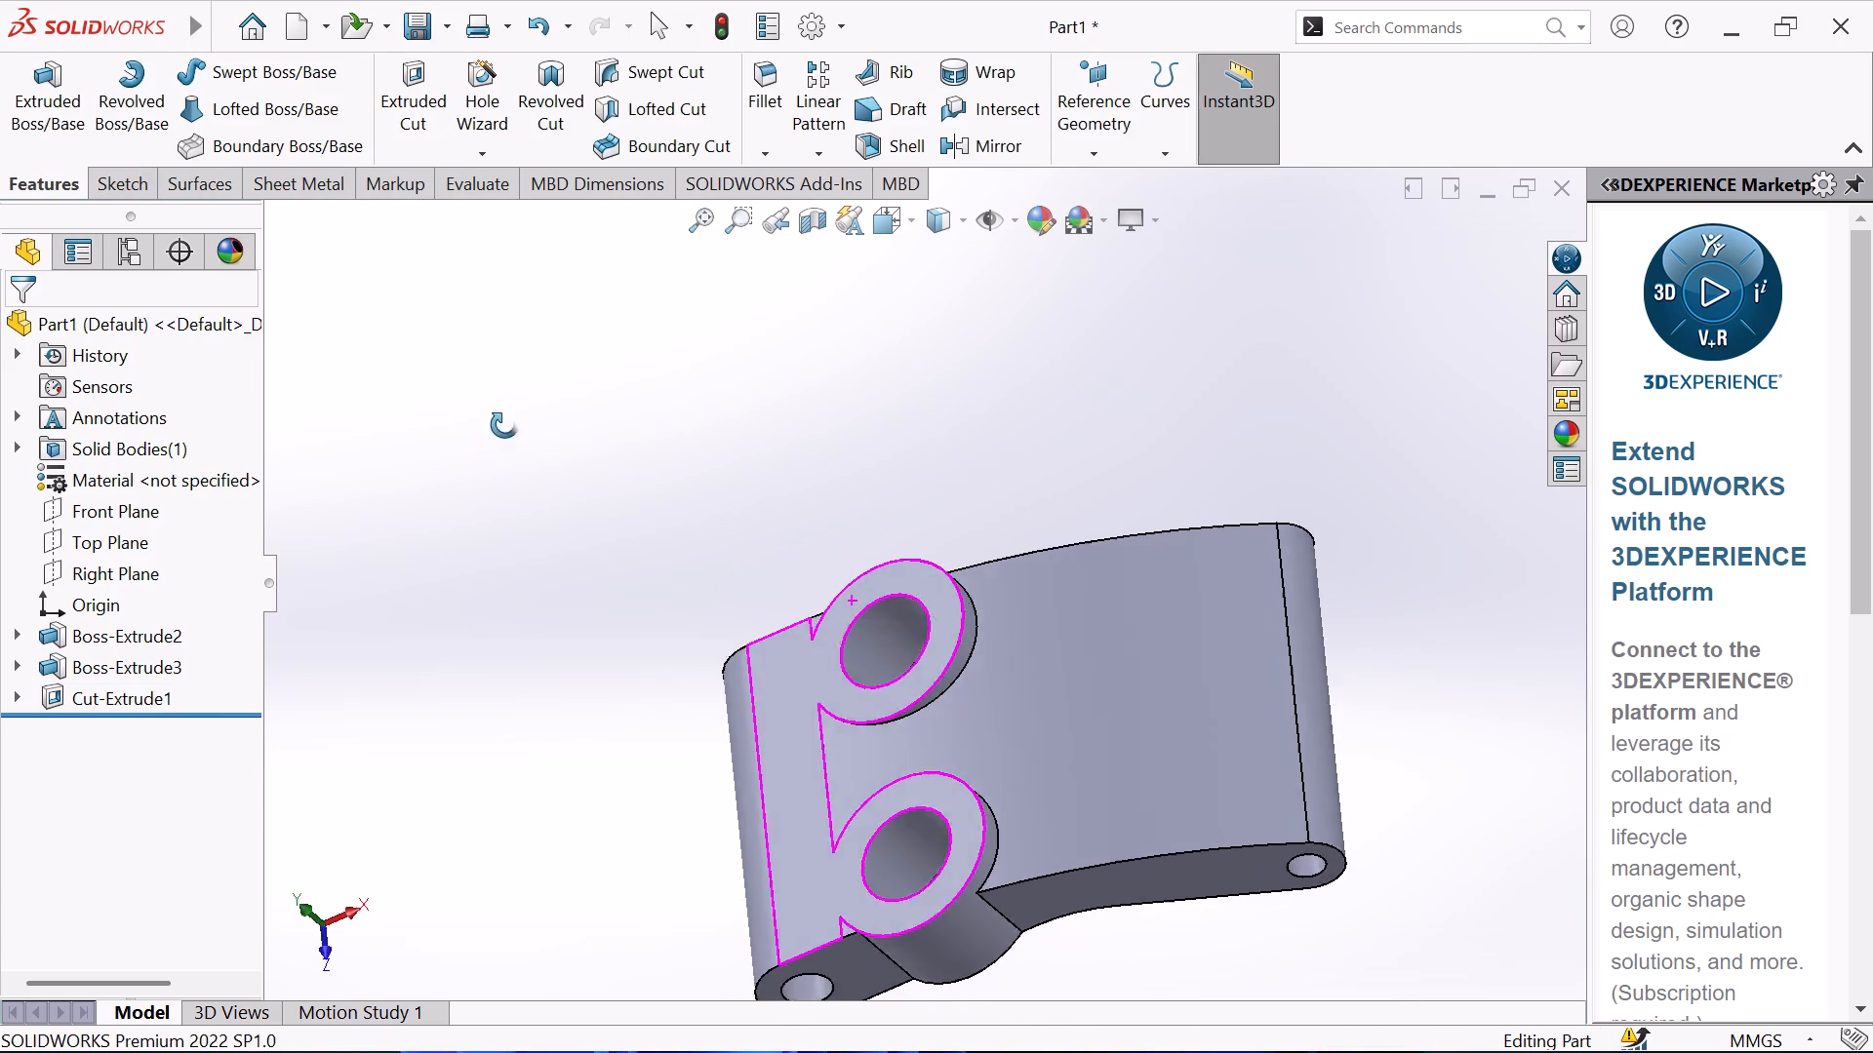
middle_drag(504, 425, 550, 534)
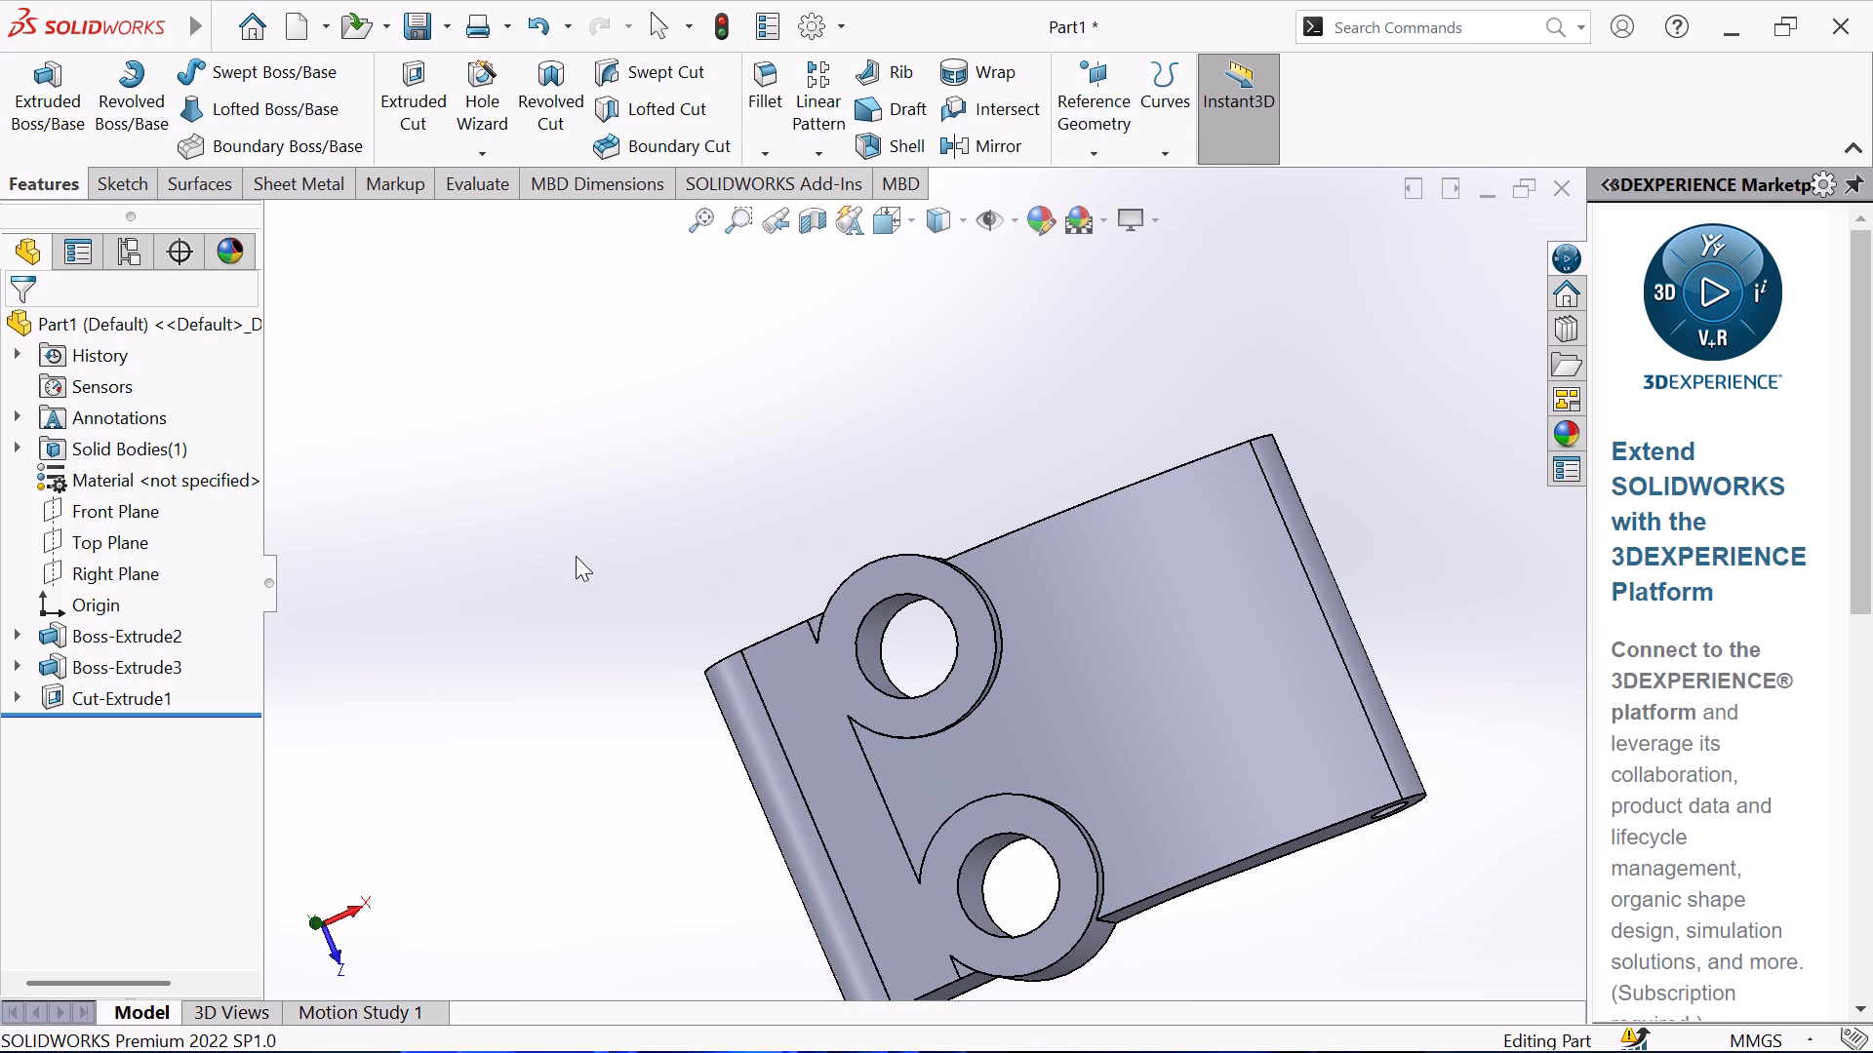
key(ctrl+8)
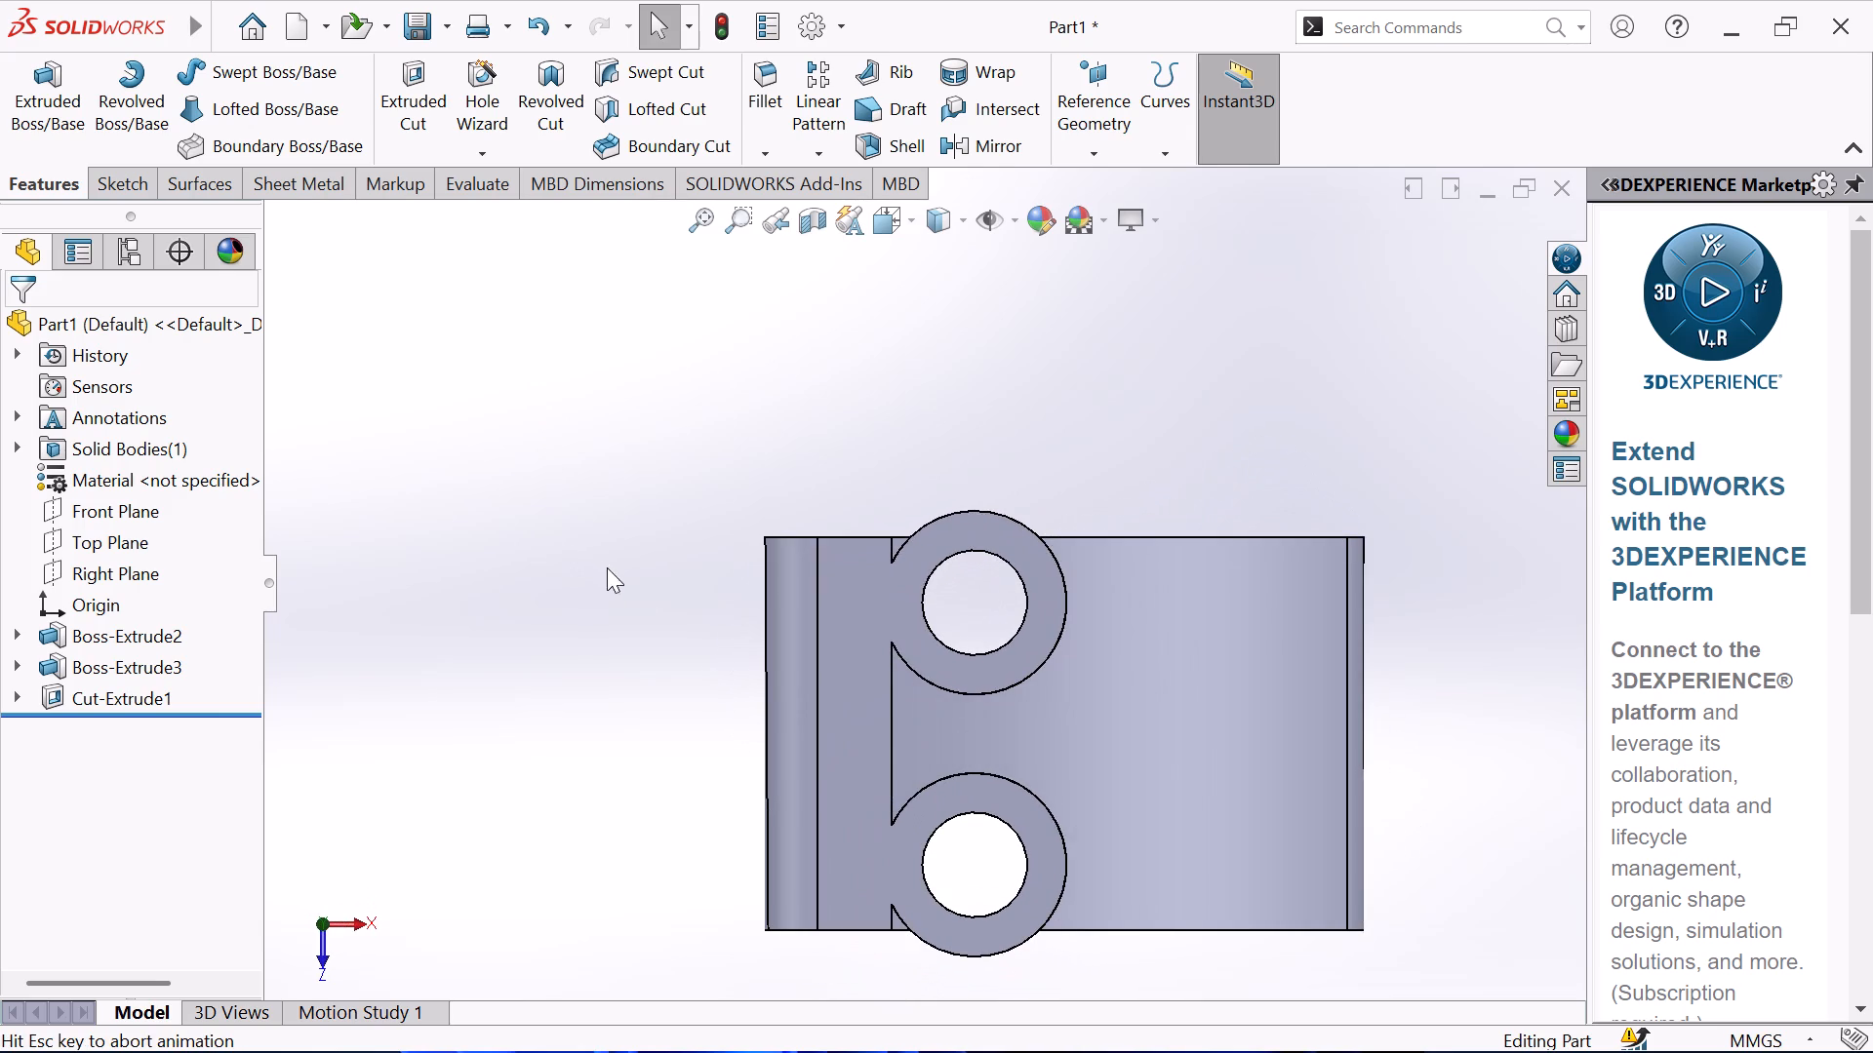
scroll(685, 636, down, 2)
scroll(1356, 874, up, 3)
scroll(1302, 805, down, 2)
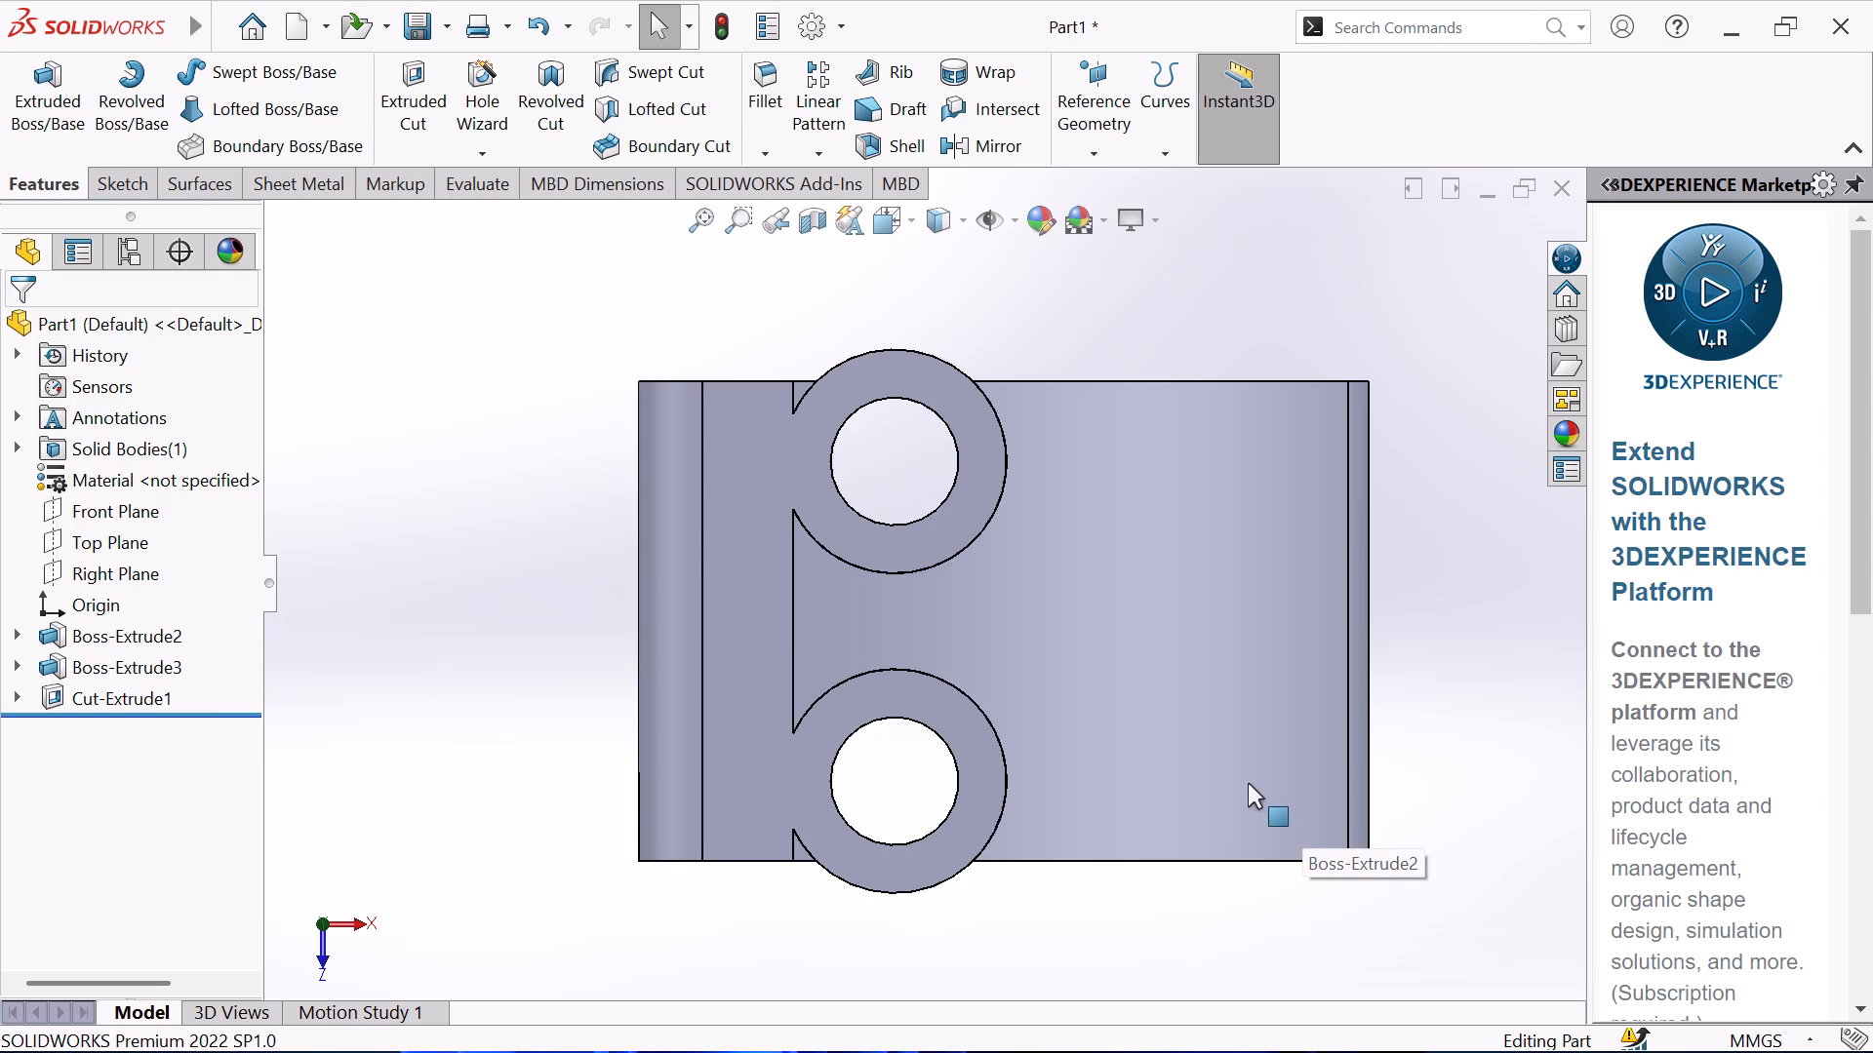
scroll(804, 606, down, 1)
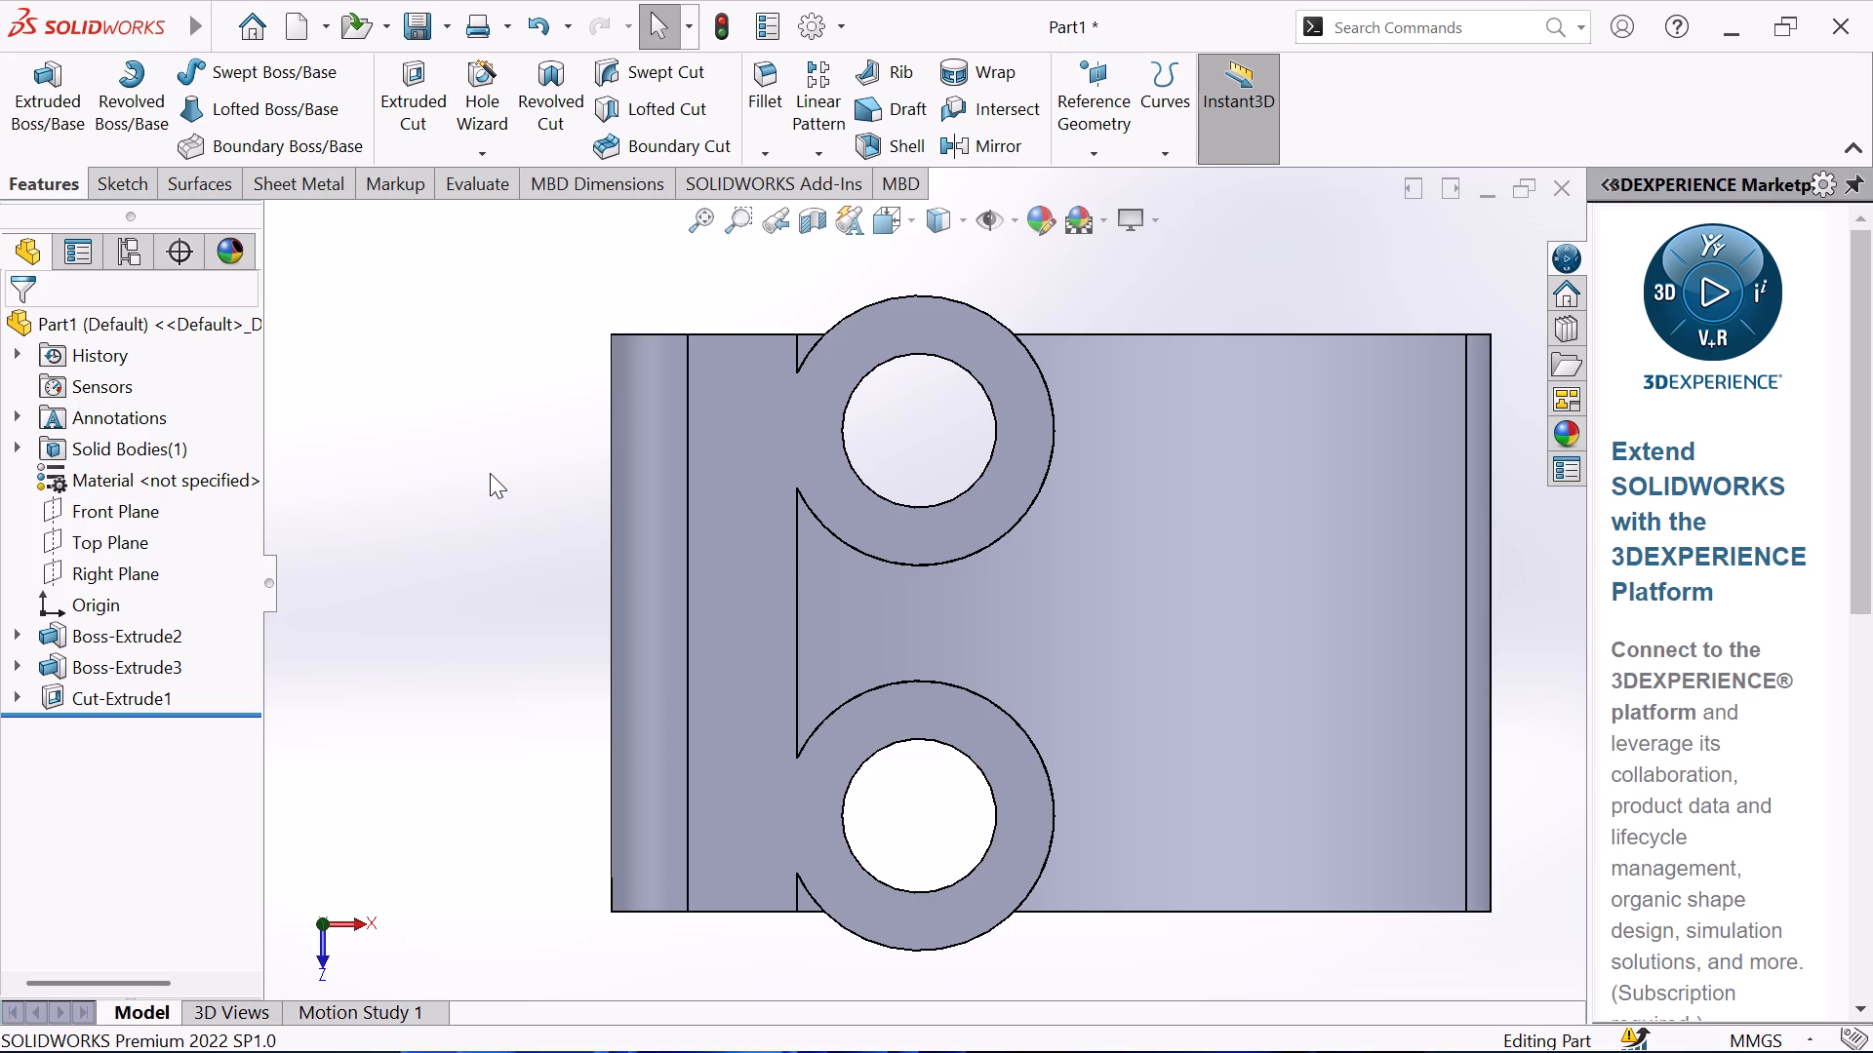
click(711, 524)
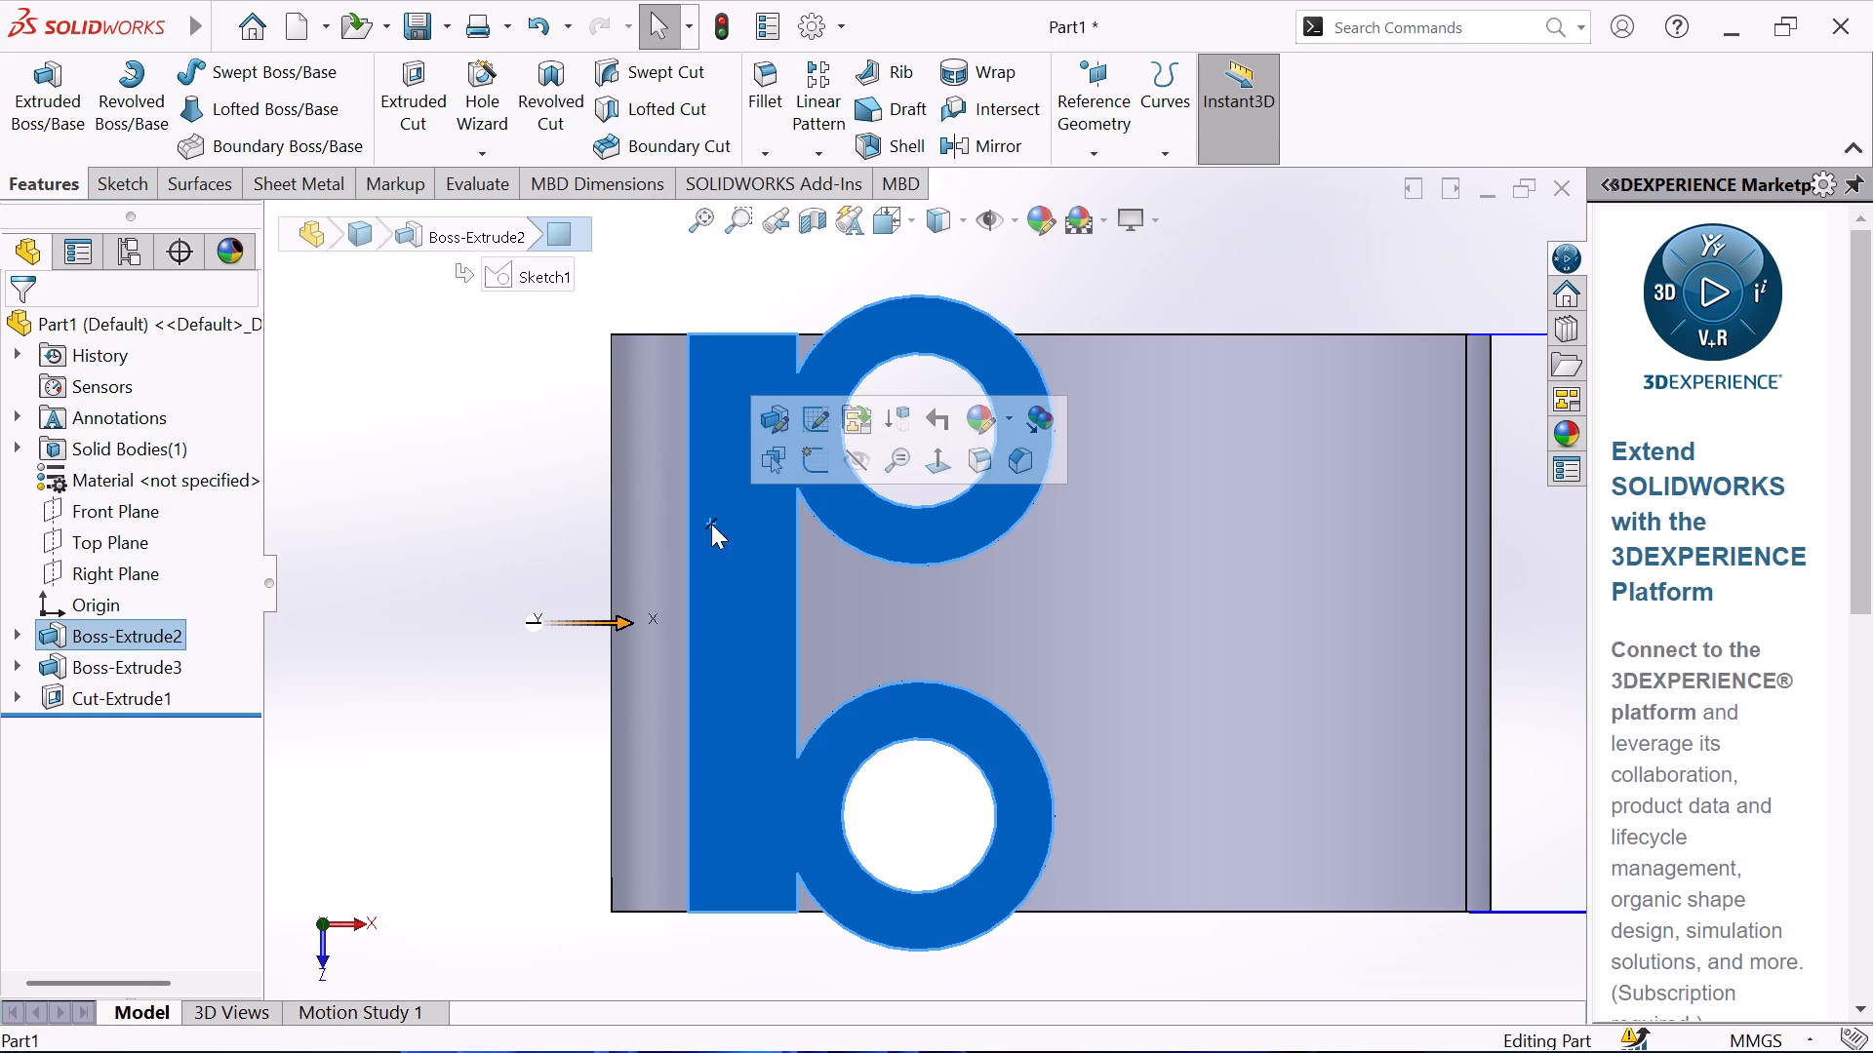
click(814, 474)
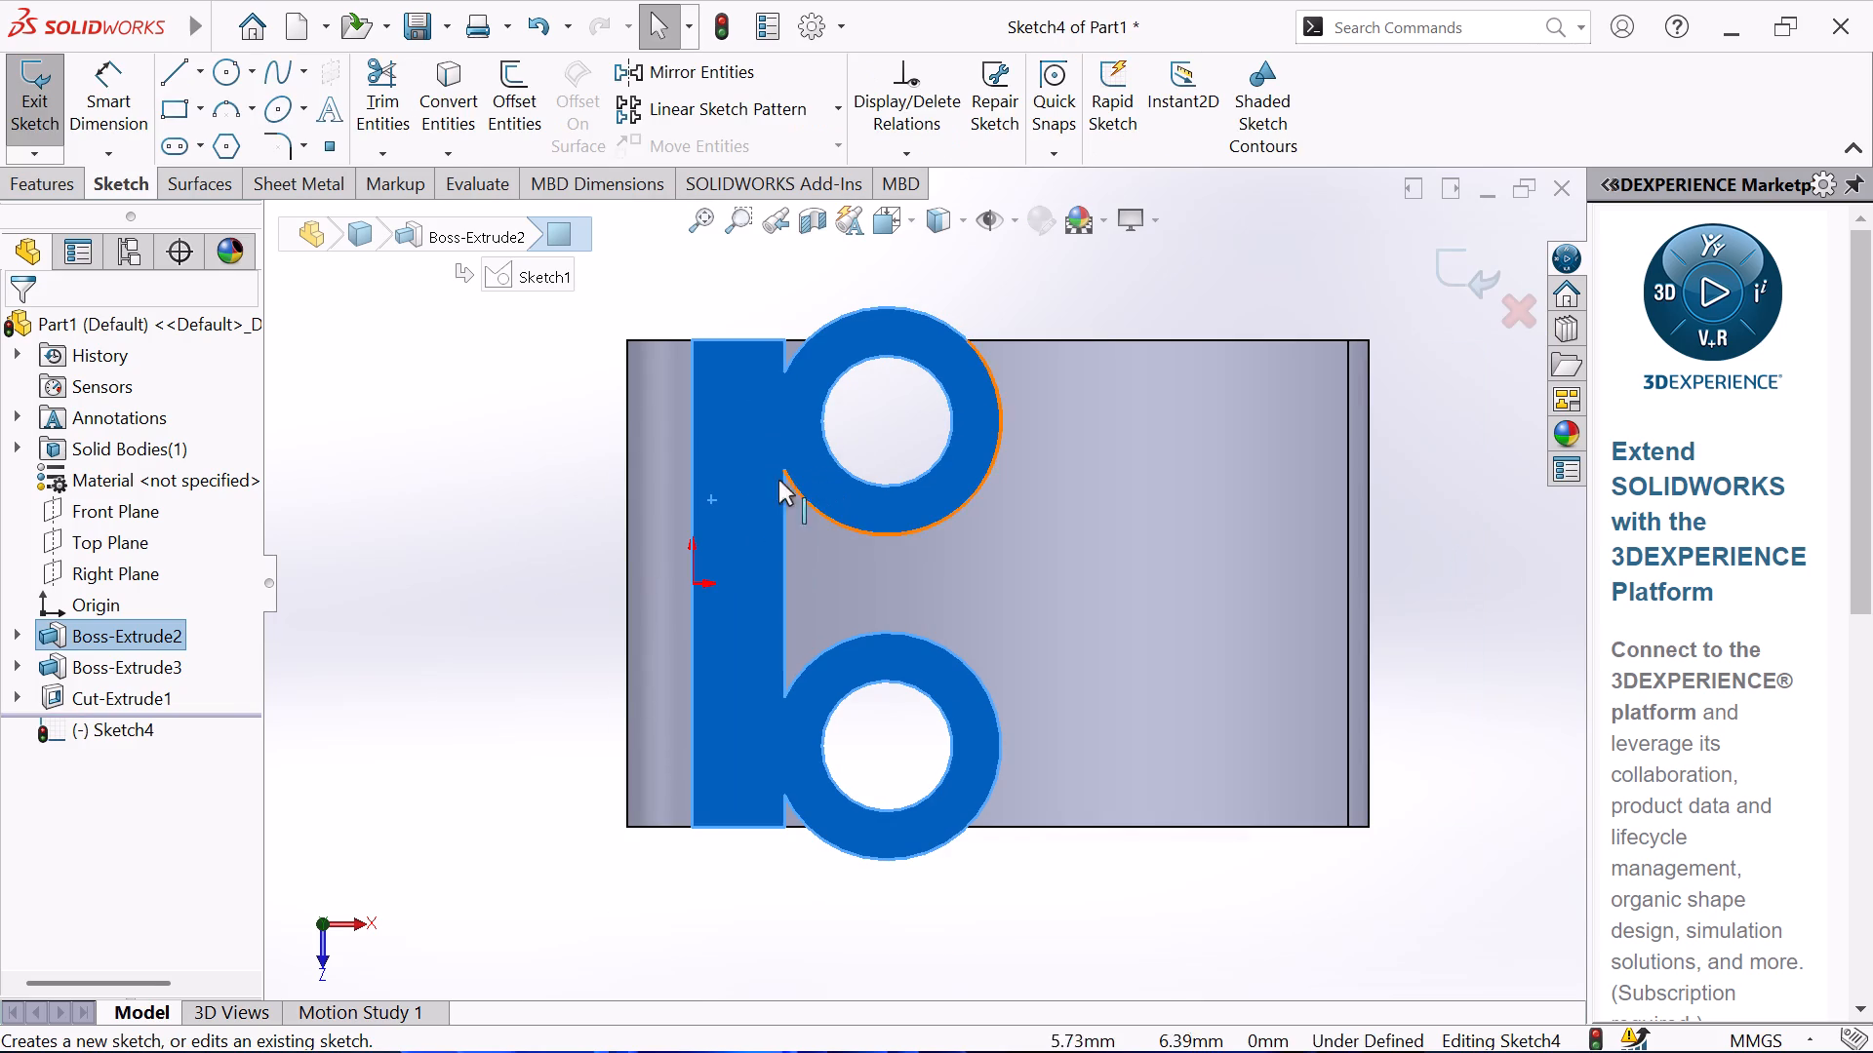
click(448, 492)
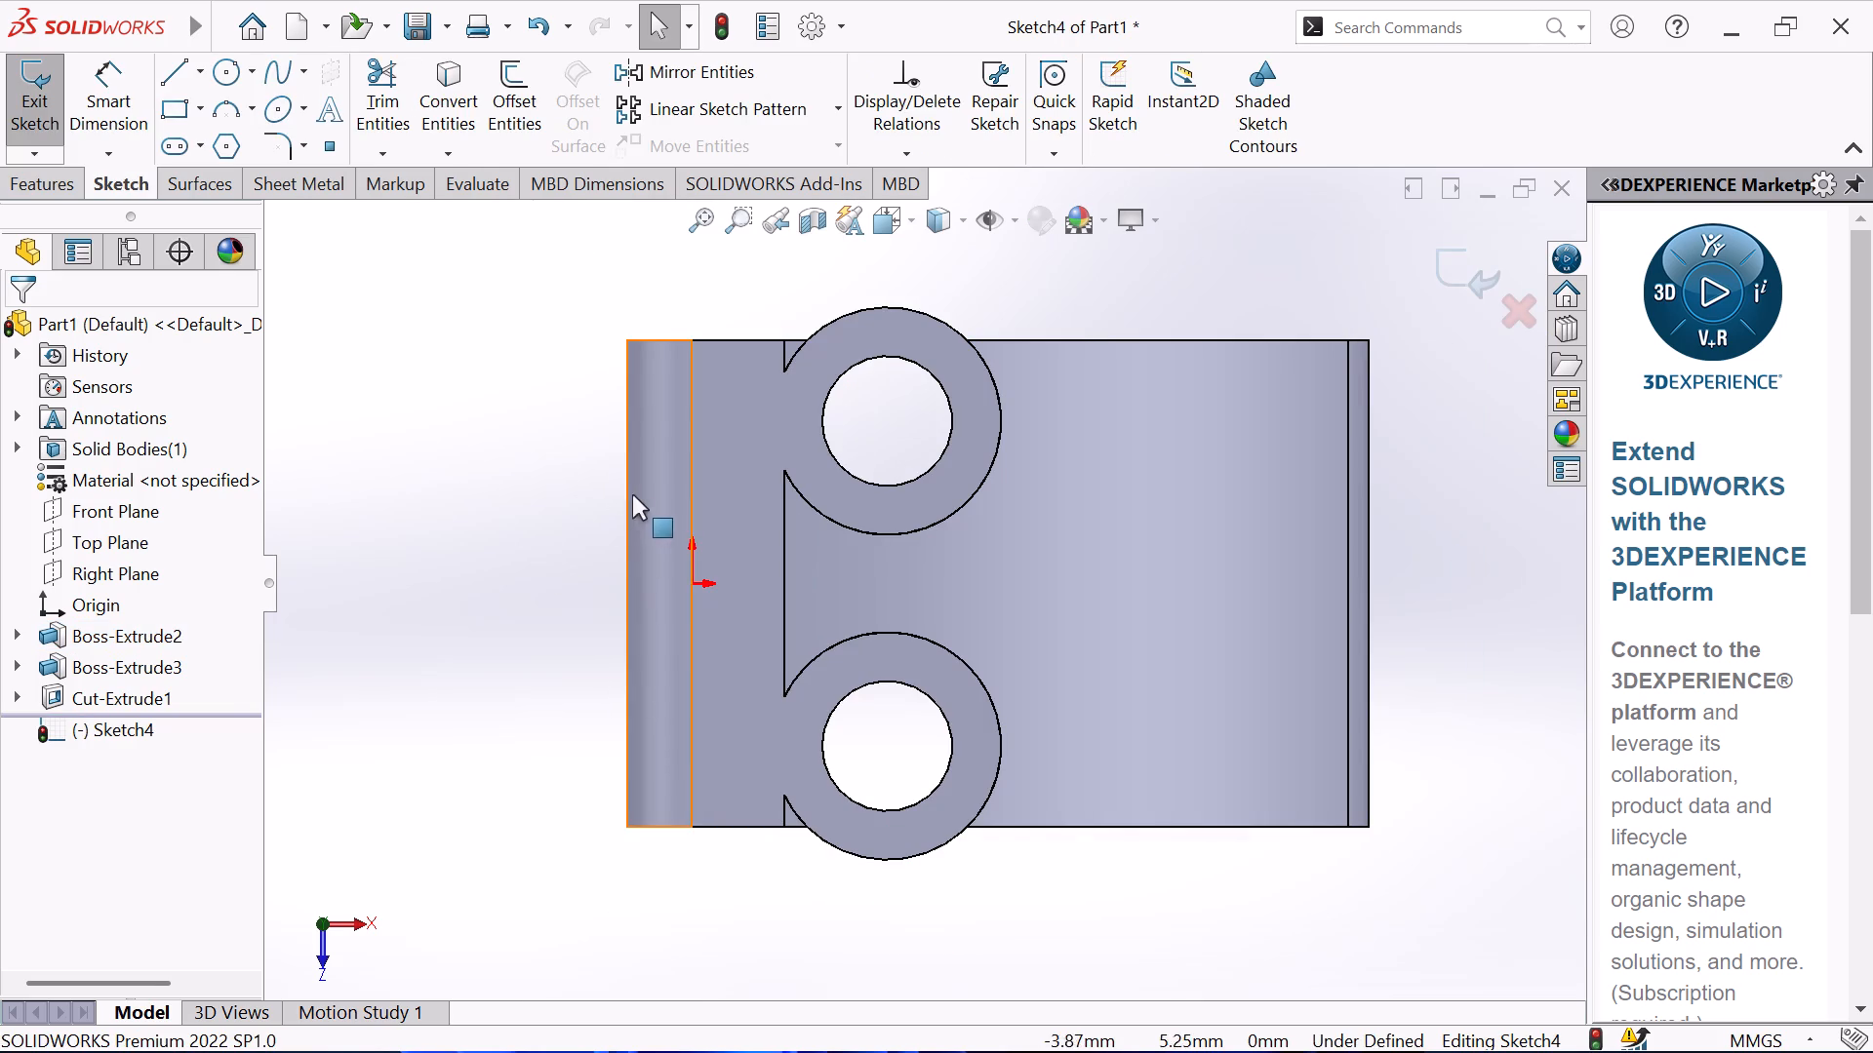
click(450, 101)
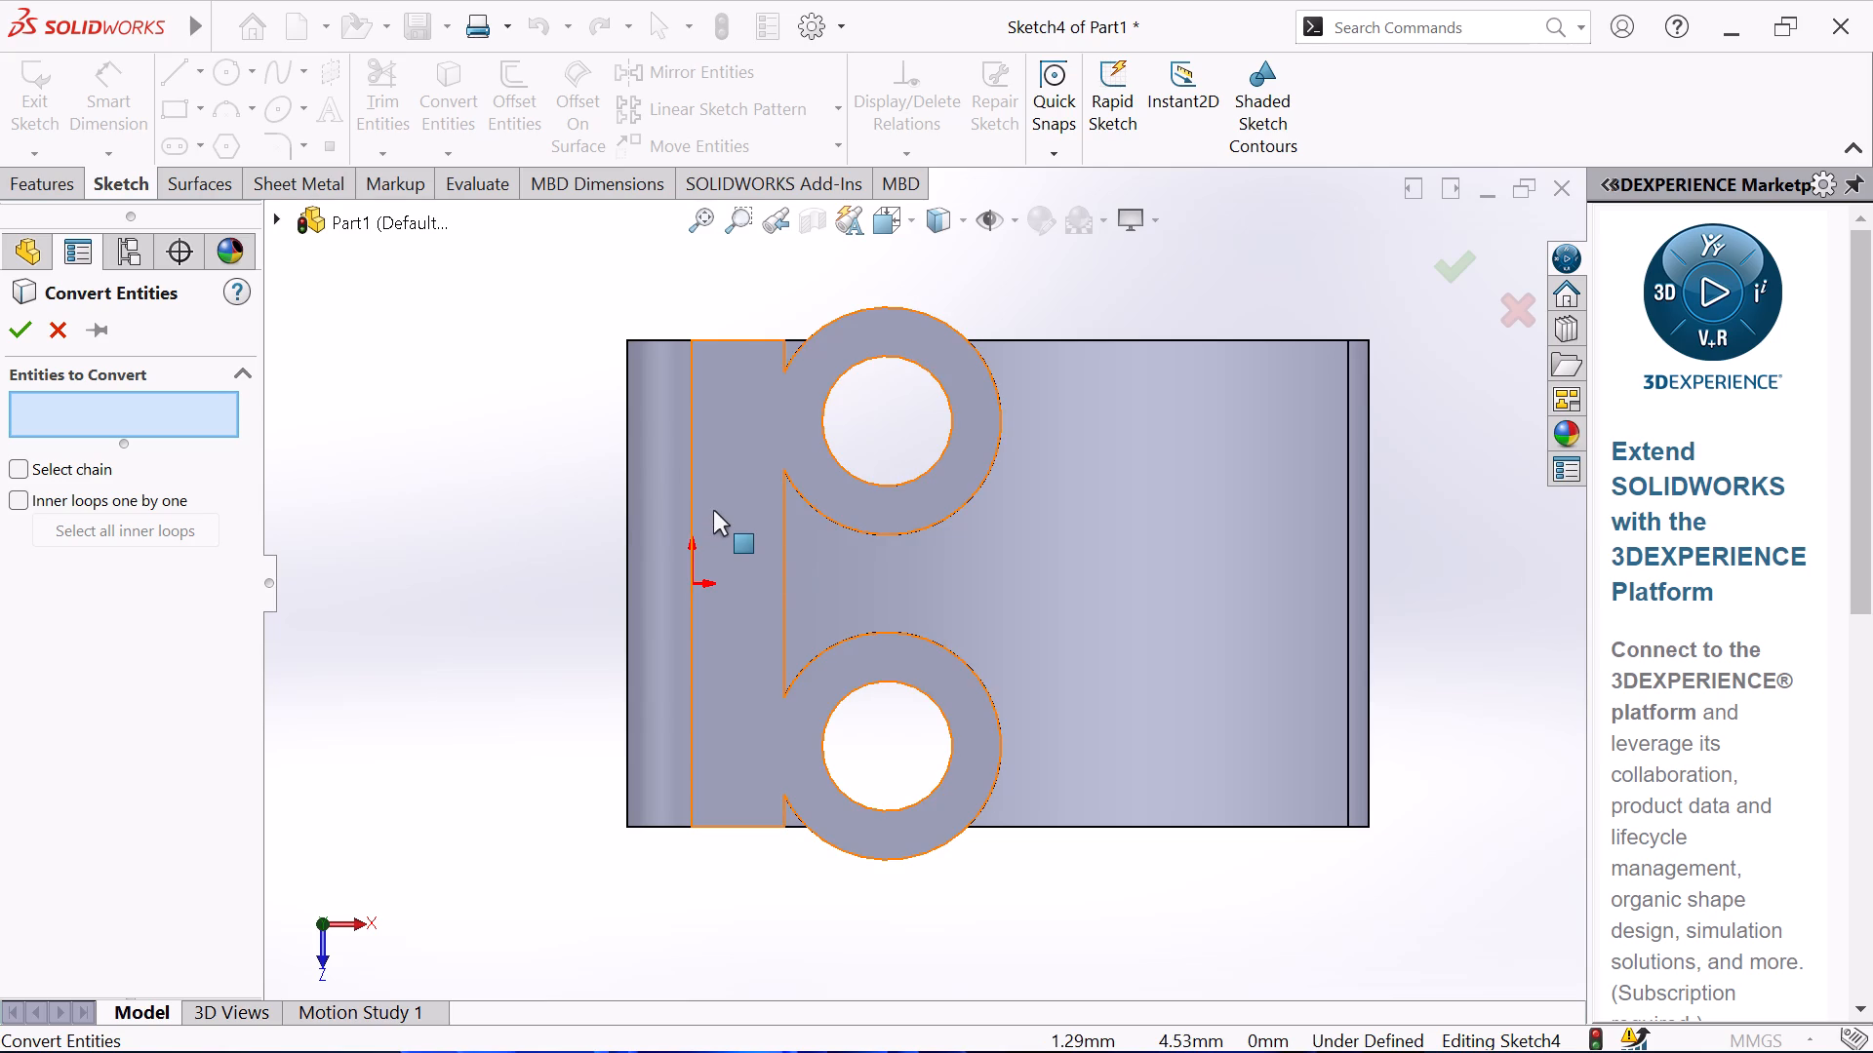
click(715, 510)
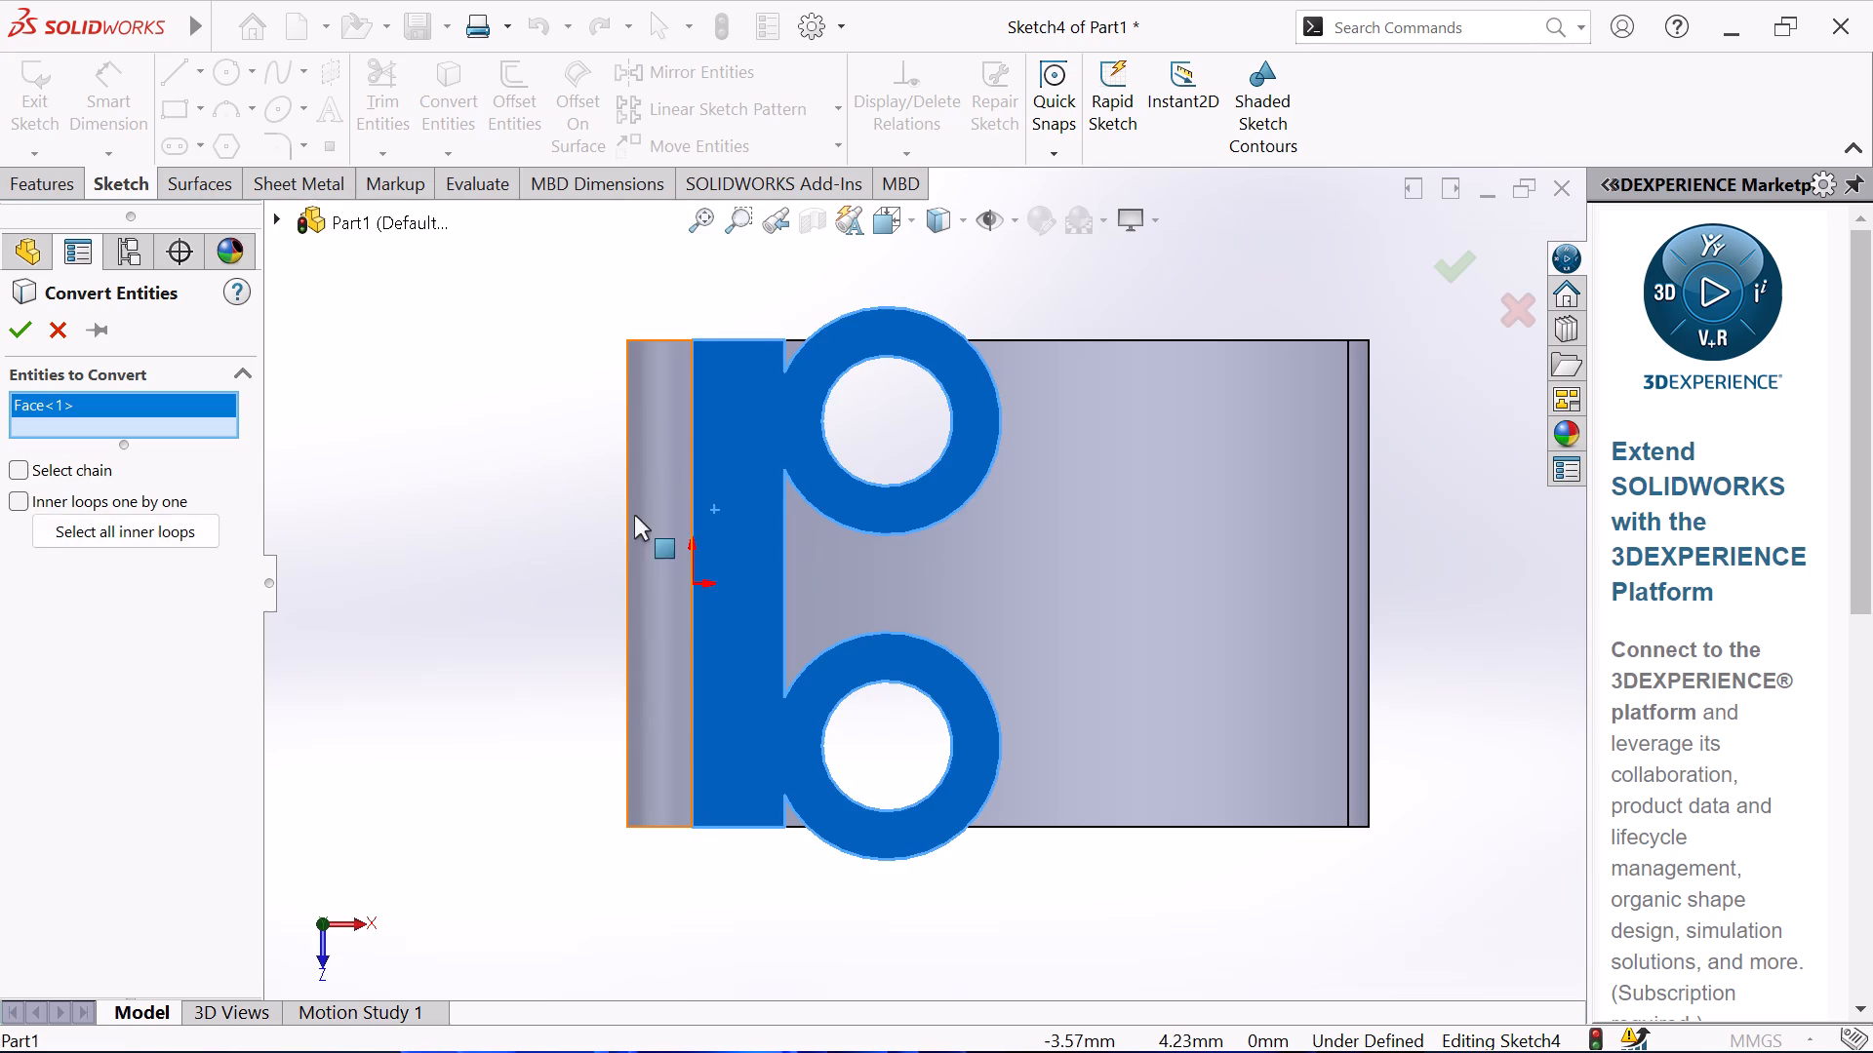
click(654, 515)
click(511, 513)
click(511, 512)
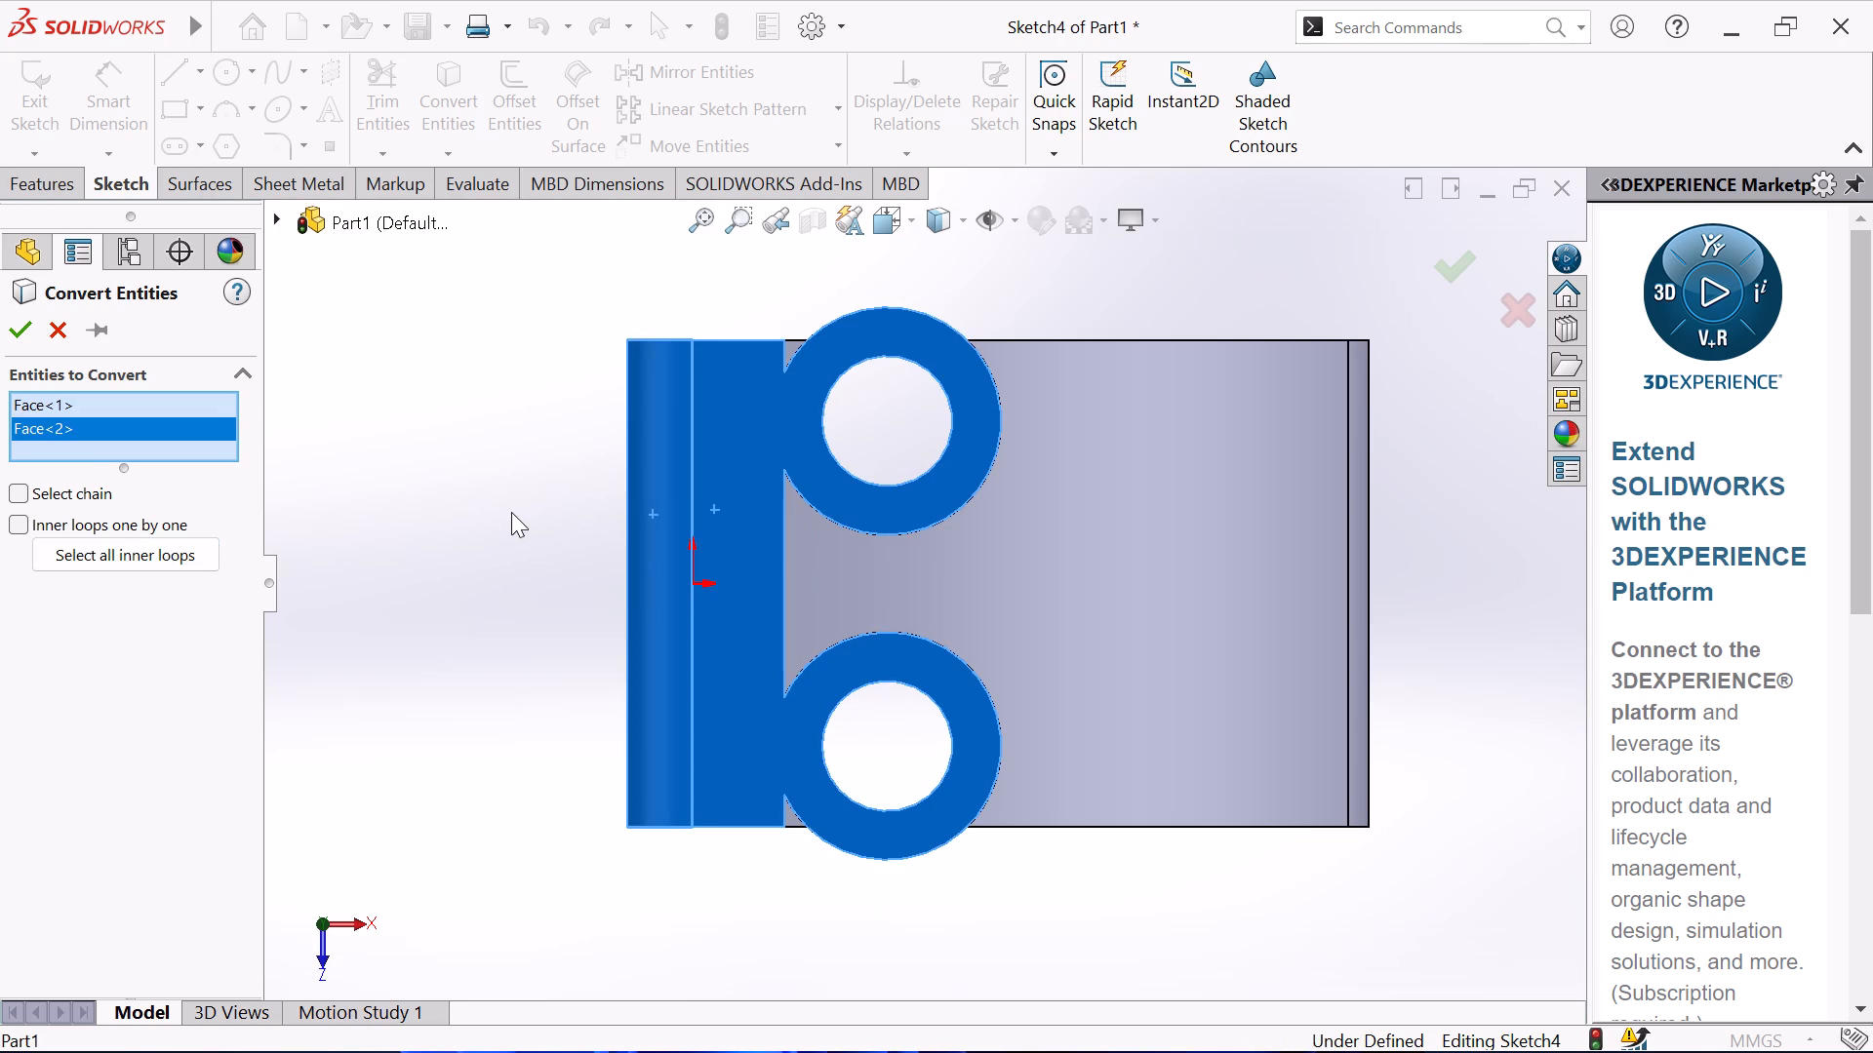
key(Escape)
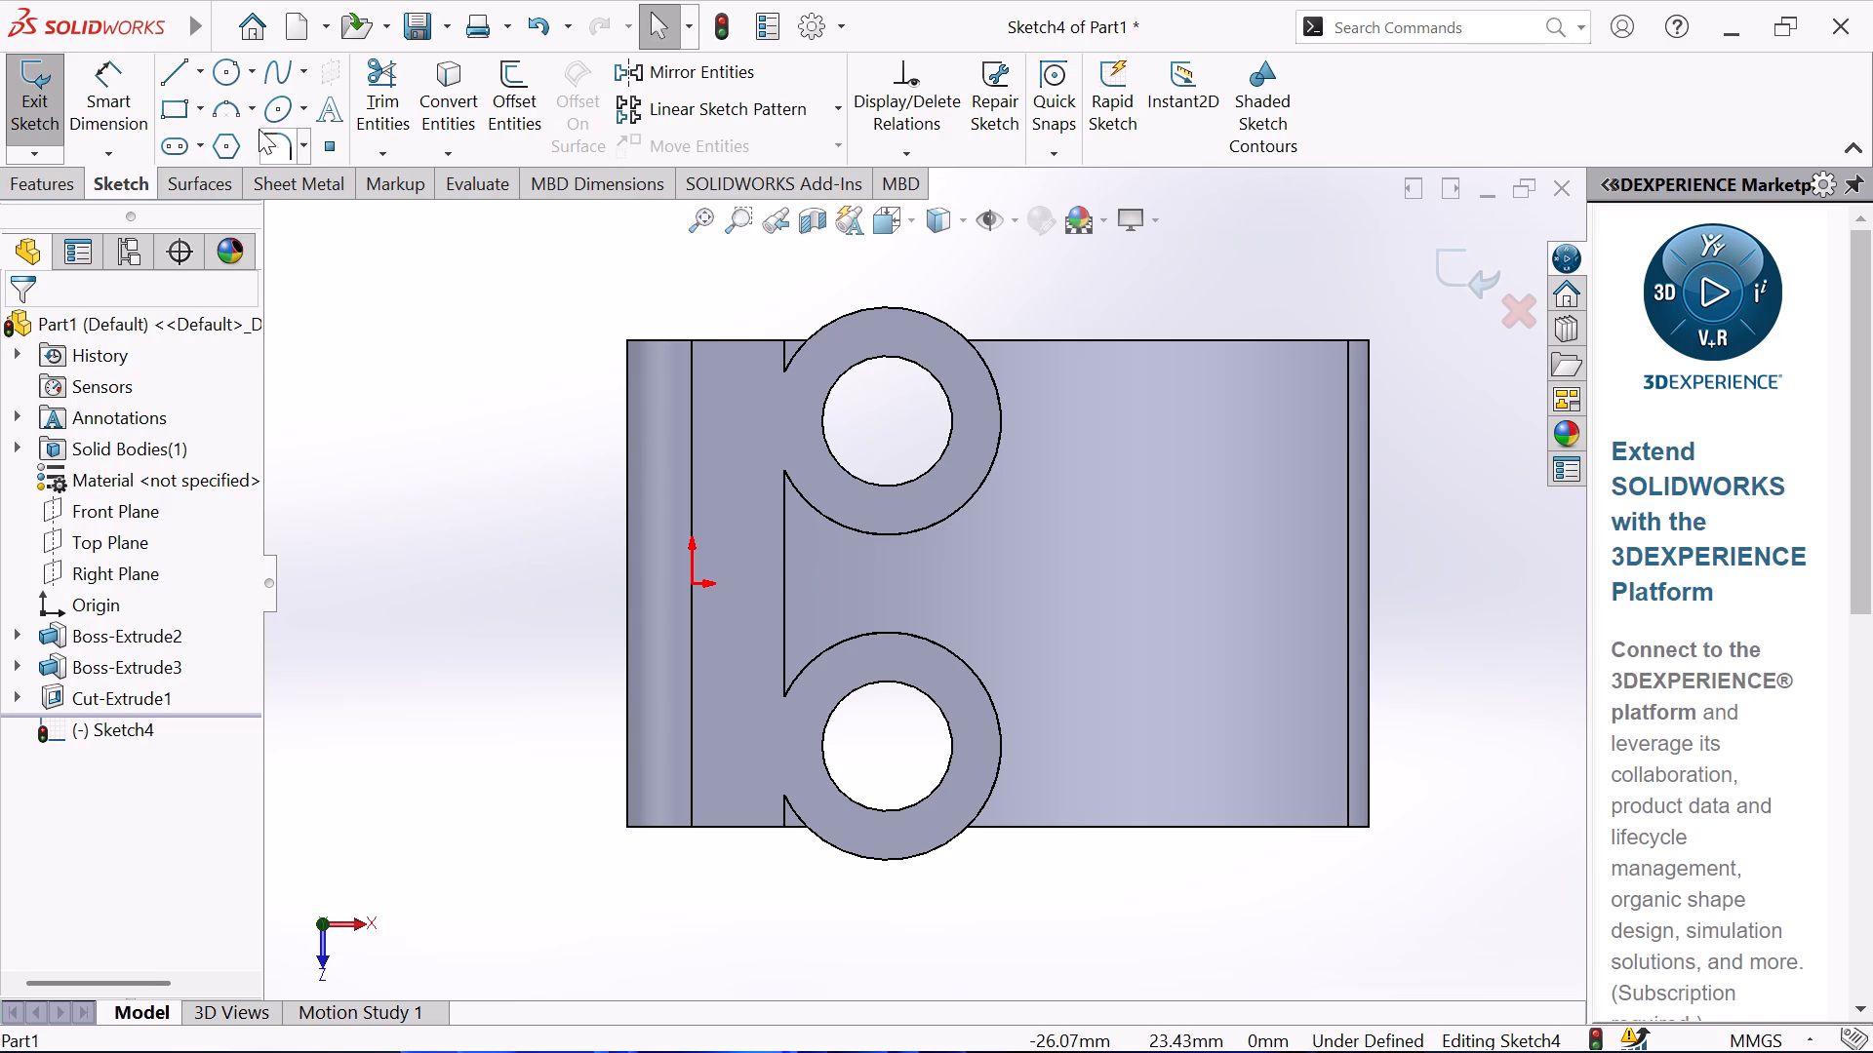
Sketch a horizontal centerline about 46 mm long through the origin, starting outside the narrow rounded end of the body.
click(198, 66)
click(180, 136)
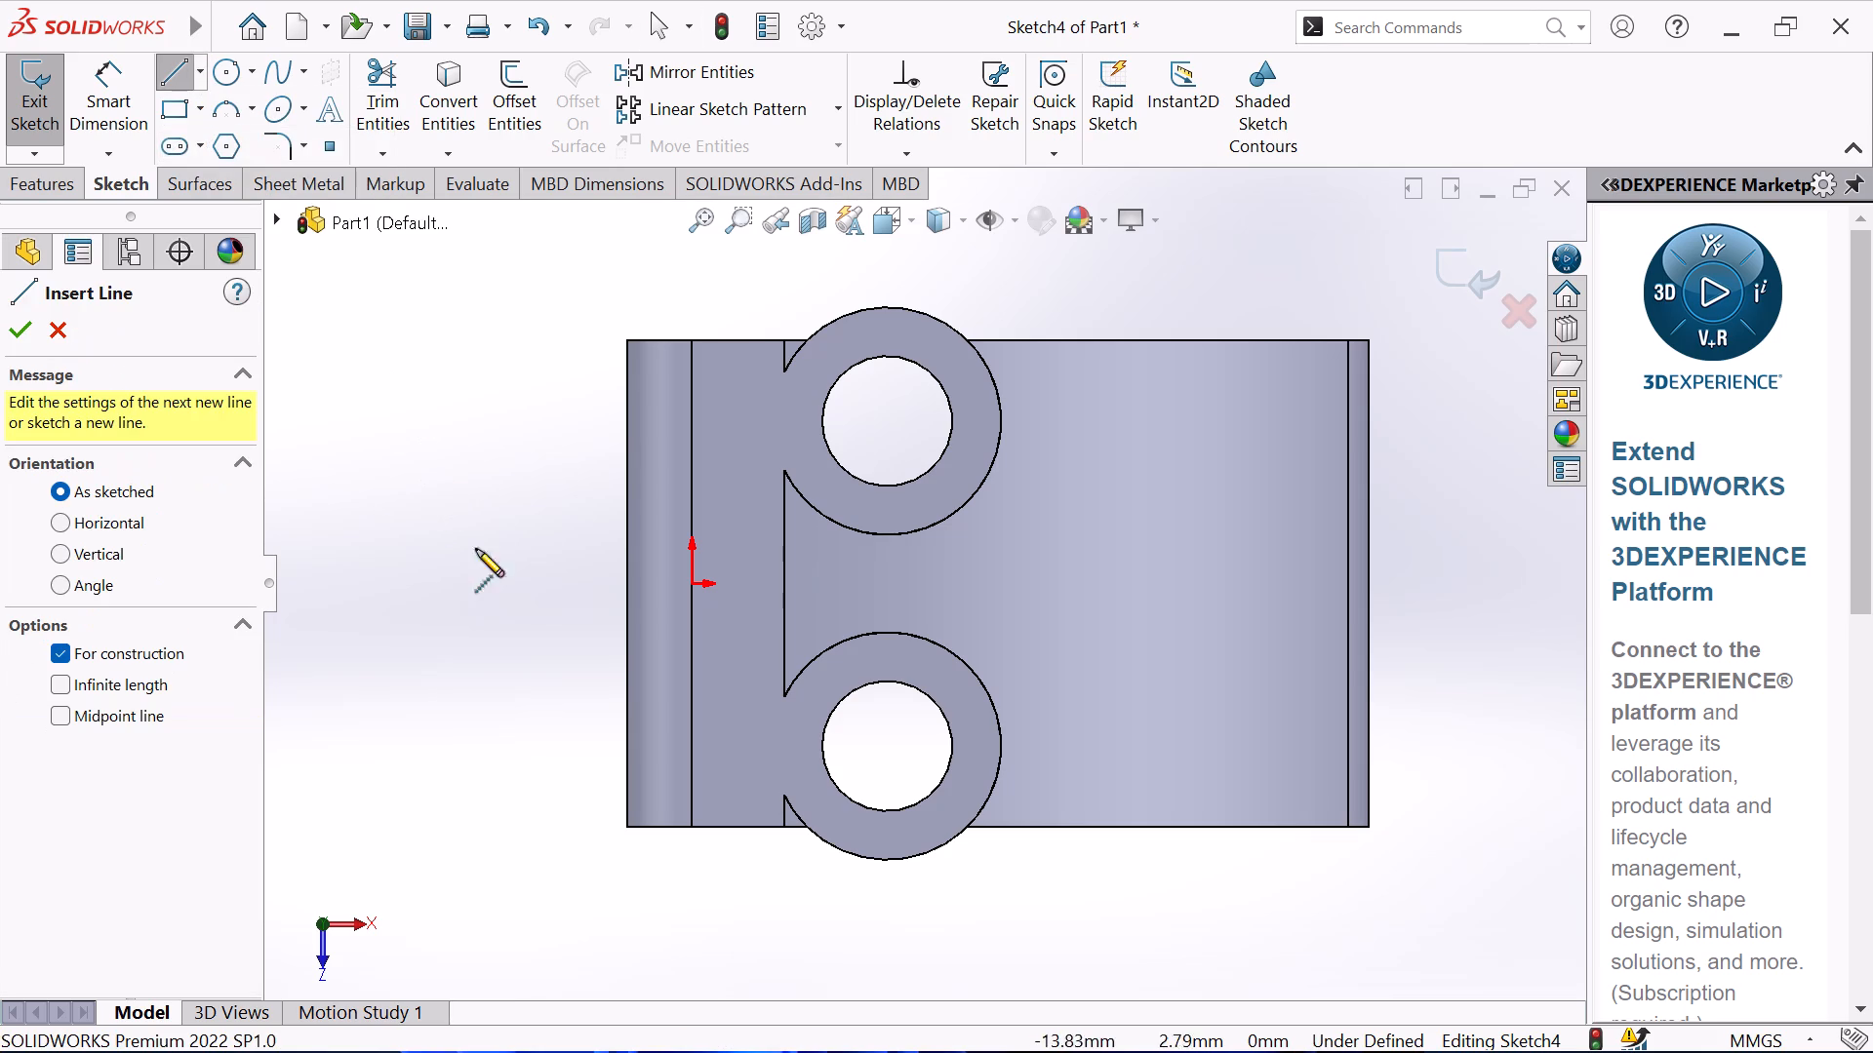
click(515, 581)
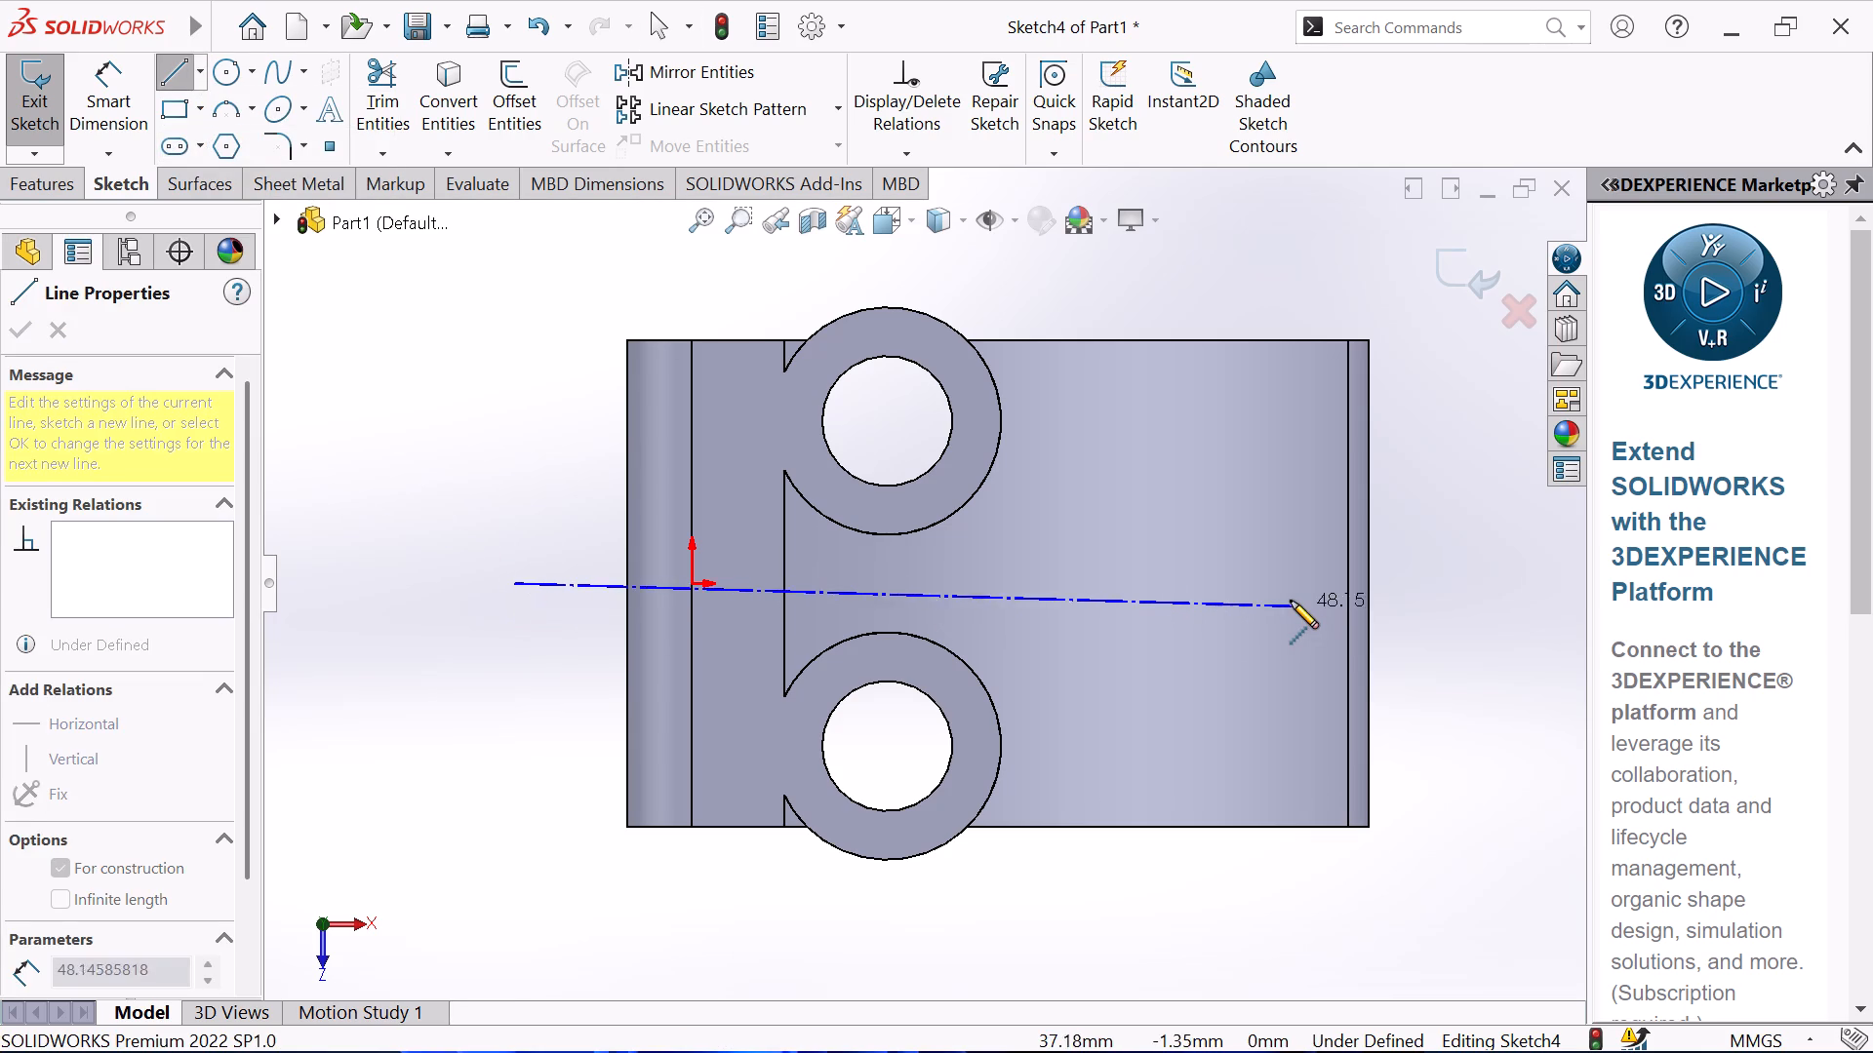
click(1270, 583)
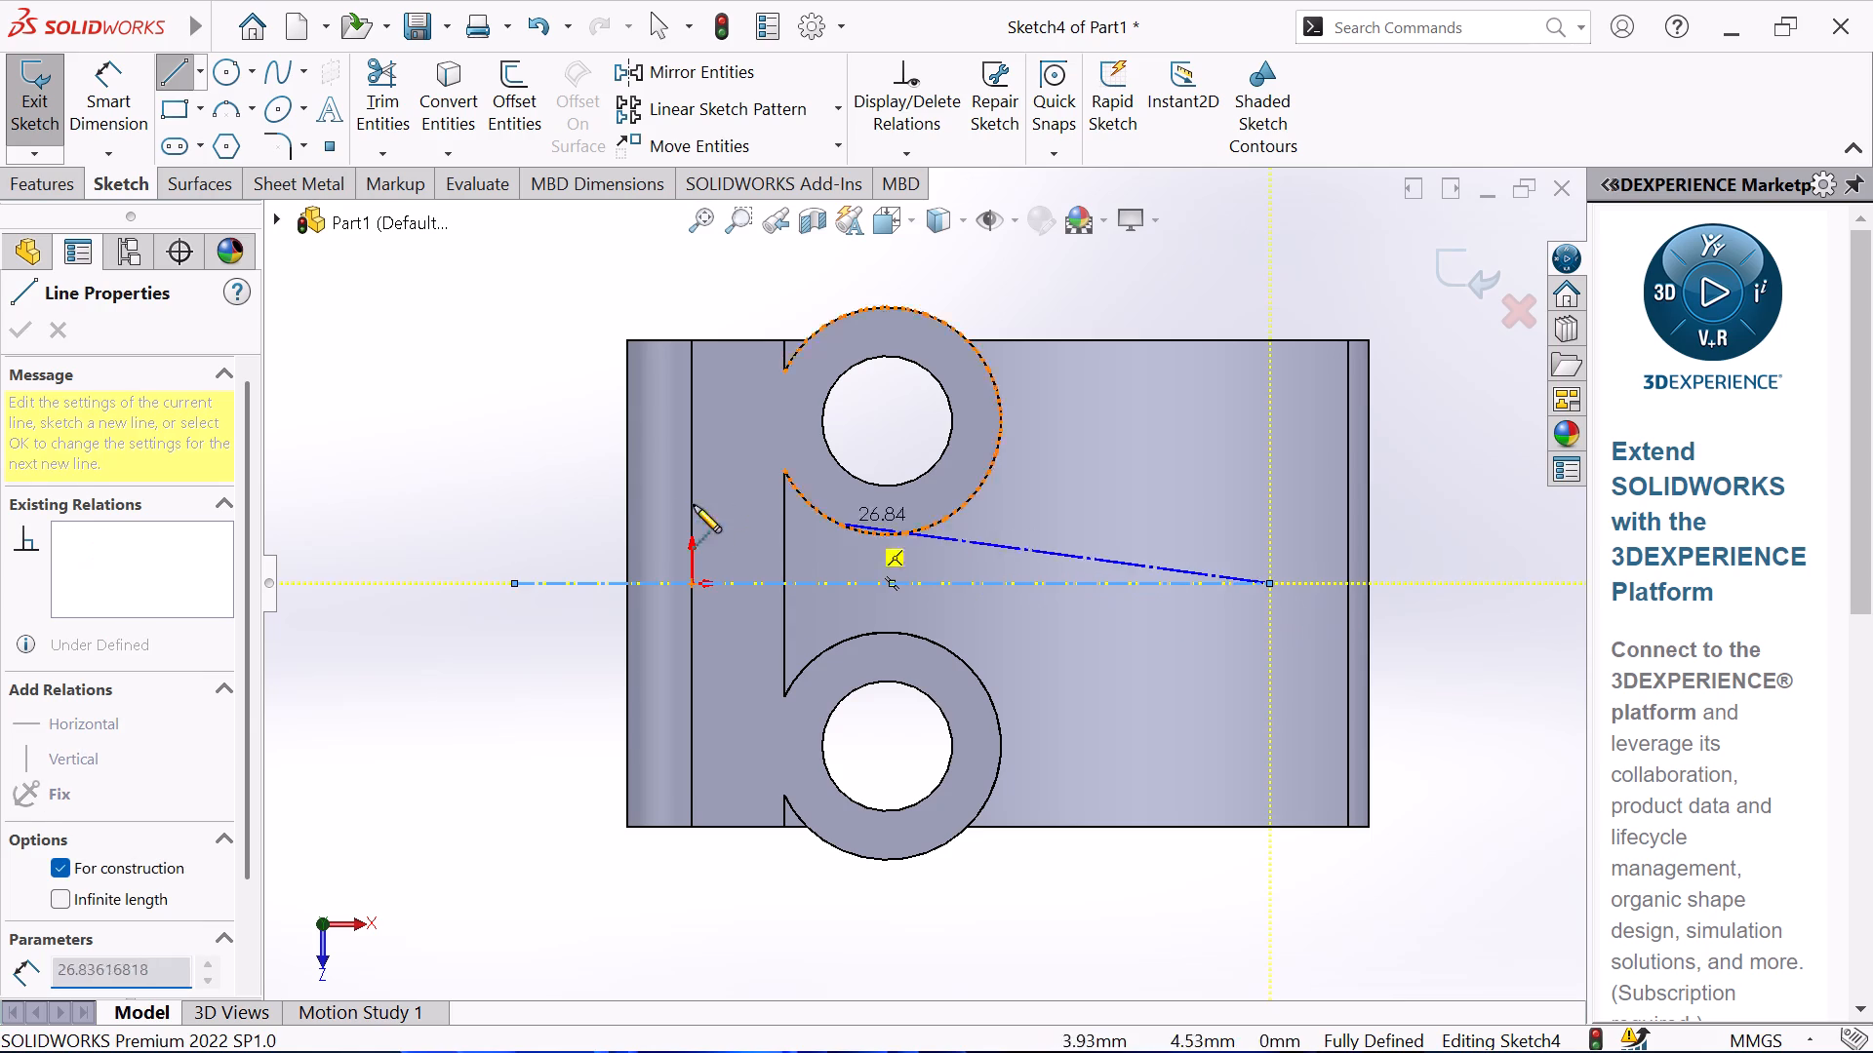
right_click(533, 498)
click(600, 525)
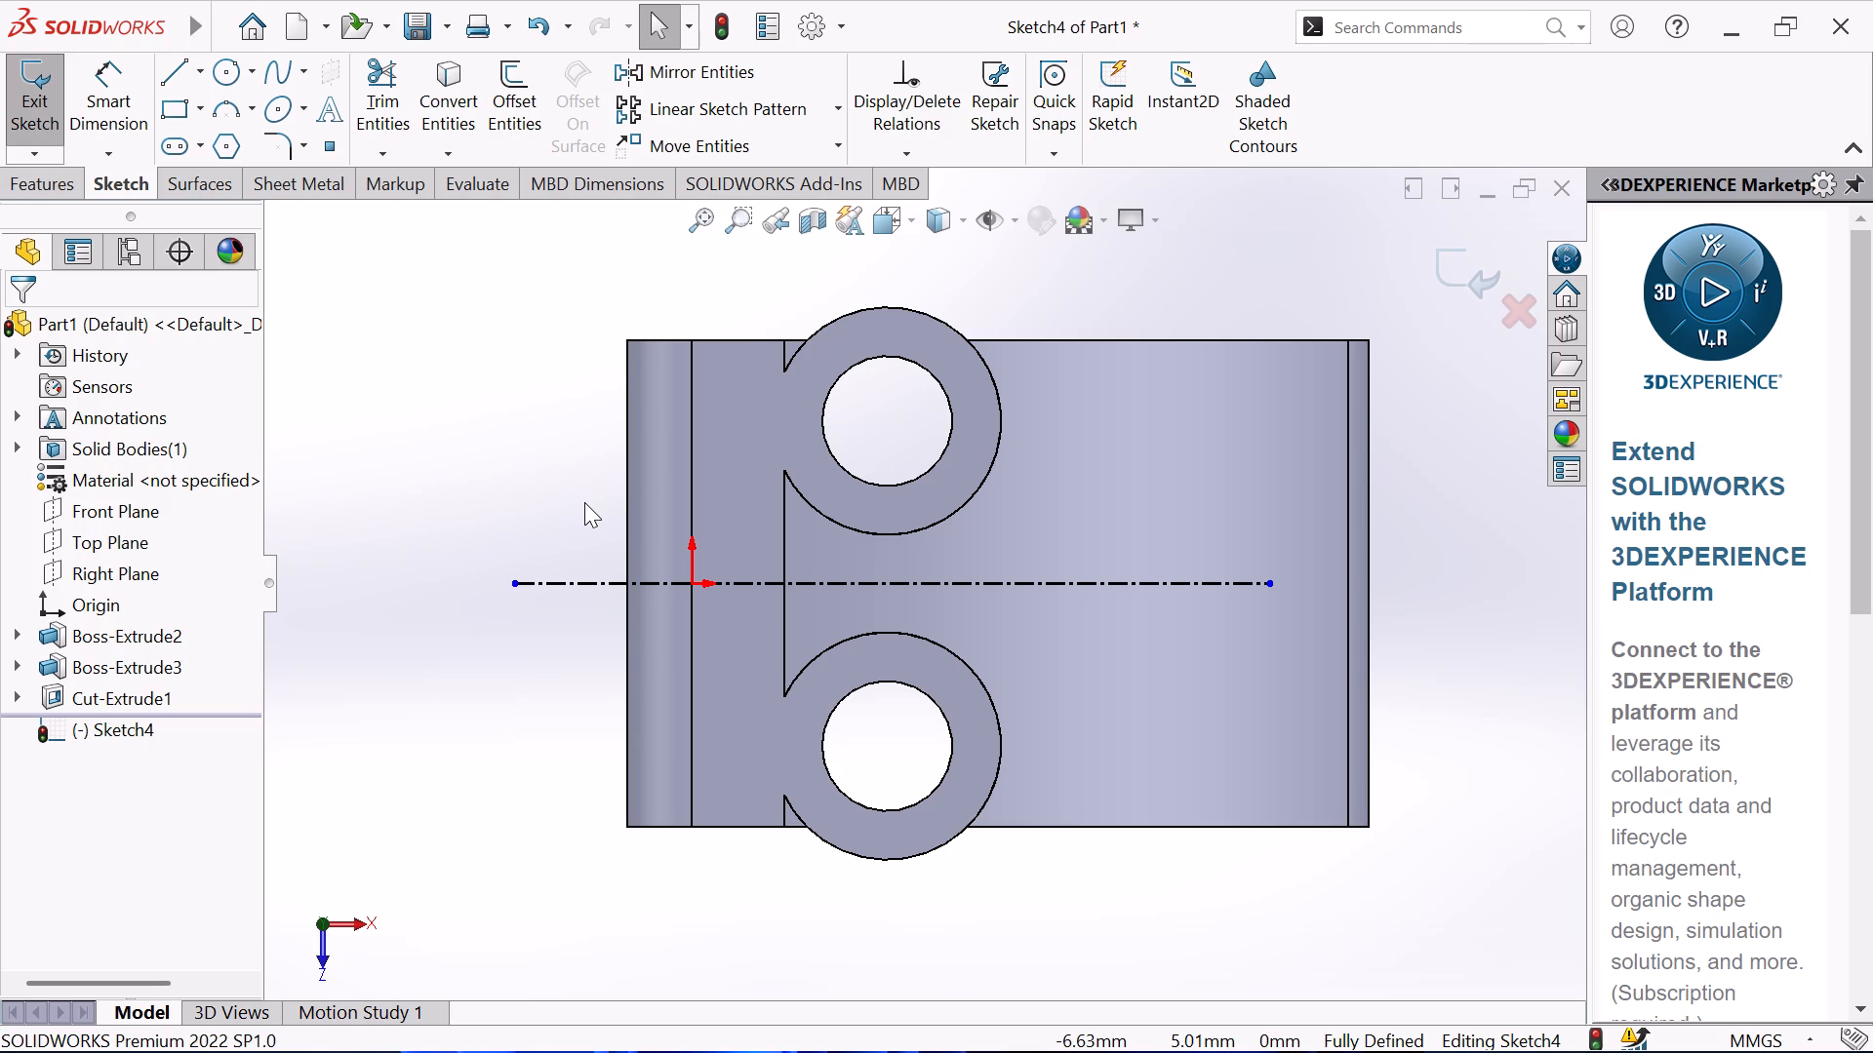
Sketch a horizontal line about 8.35 mm long from the outer edge of the rounded end toward the upper boss.
click(175, 74)
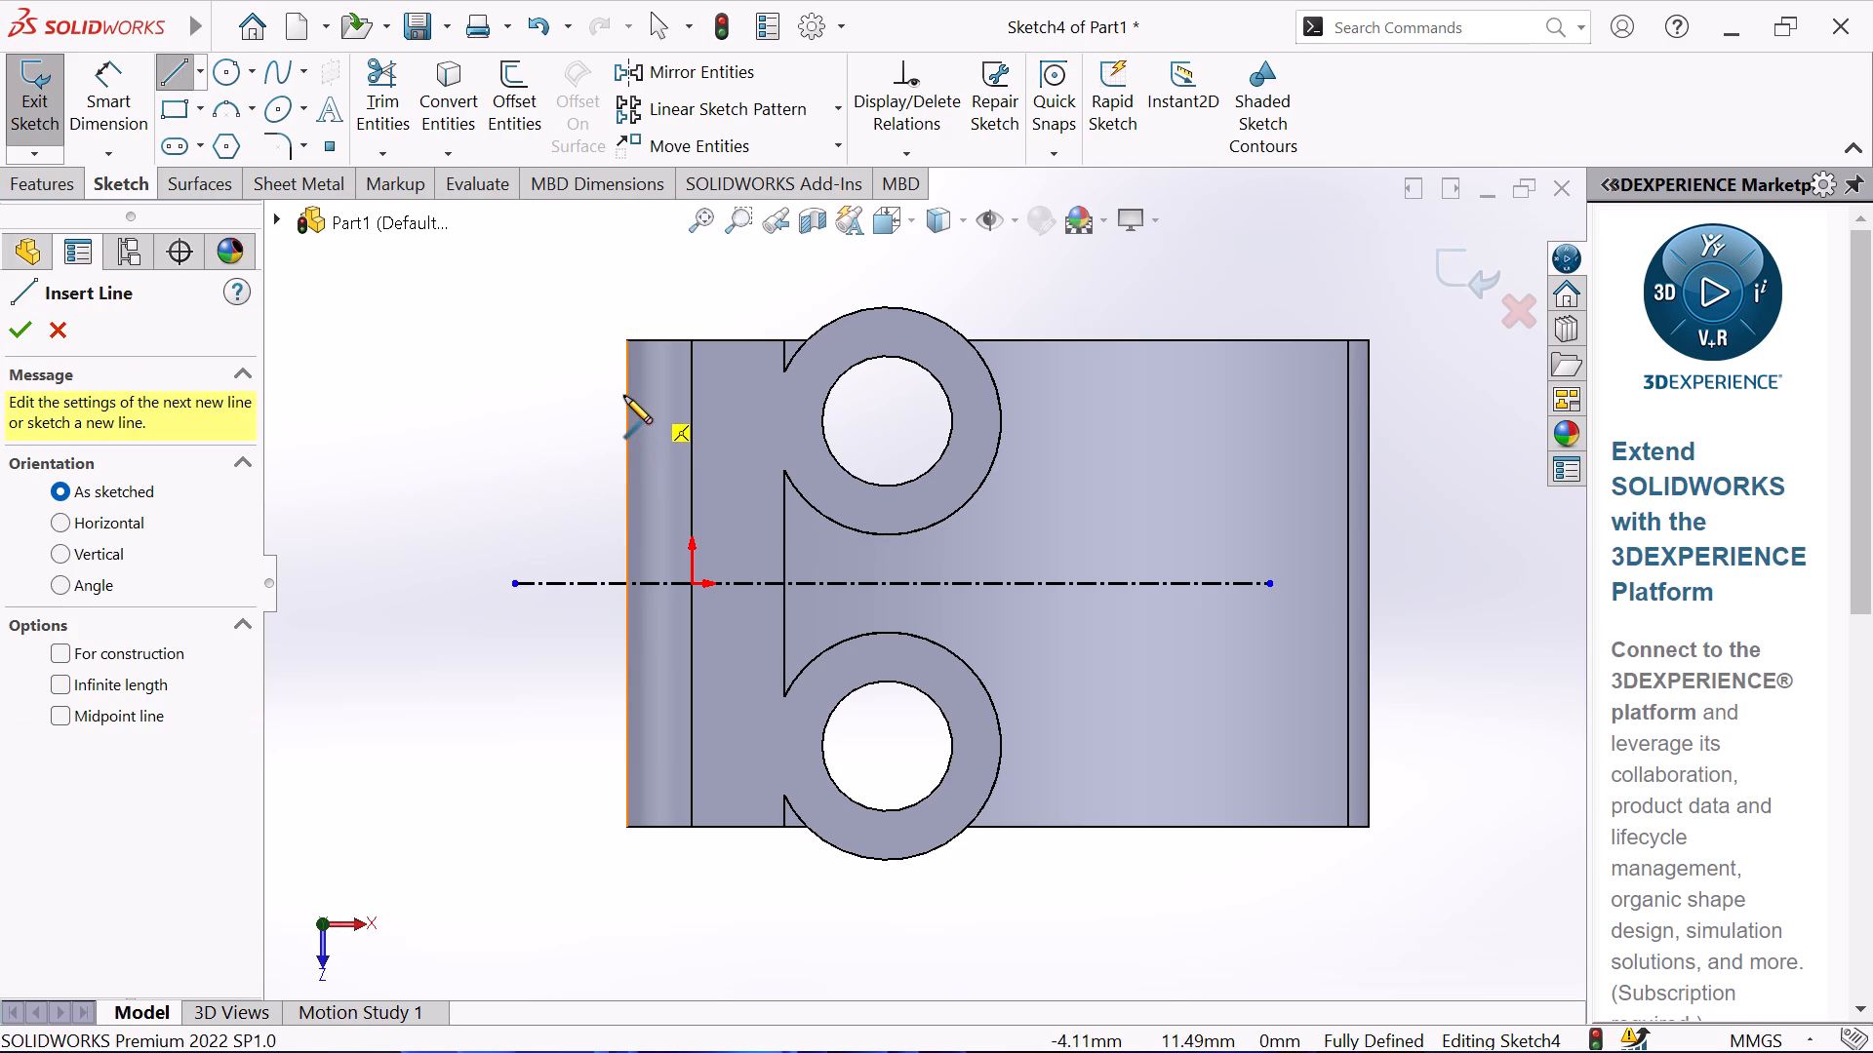
click(627, 394)
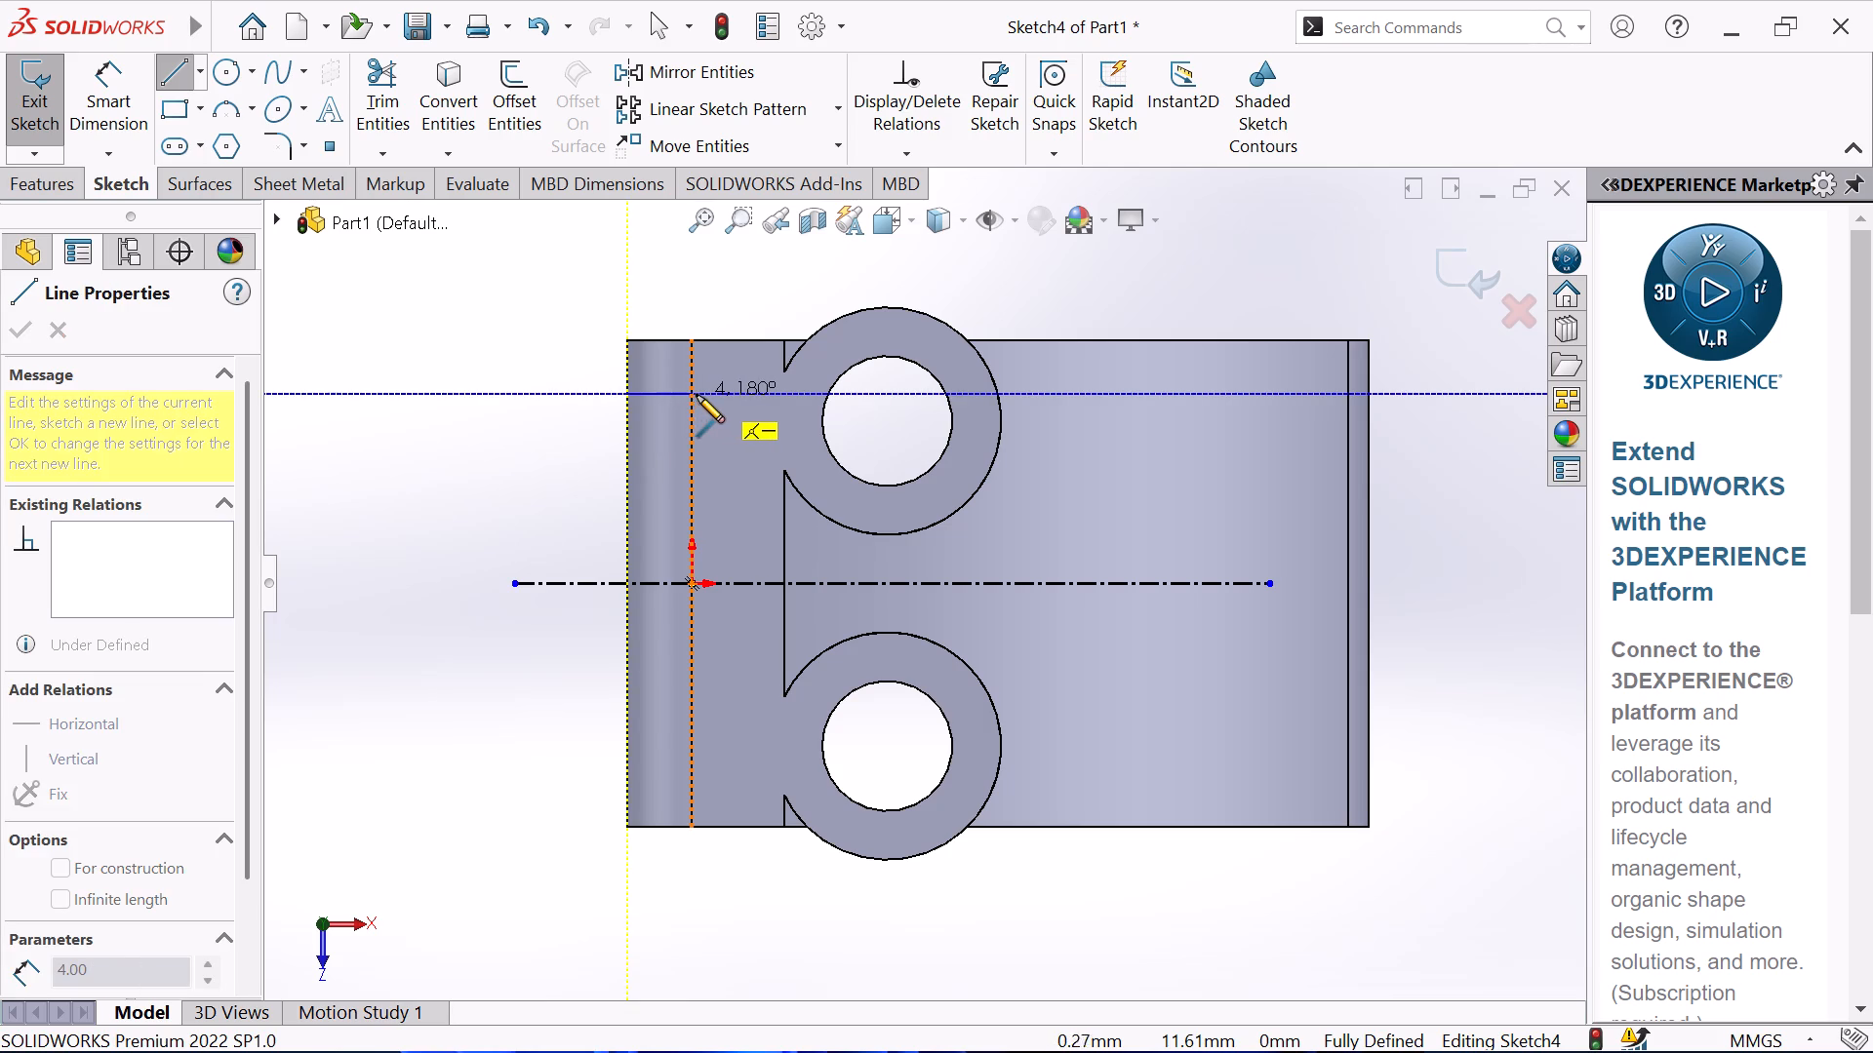
click(763, 394)
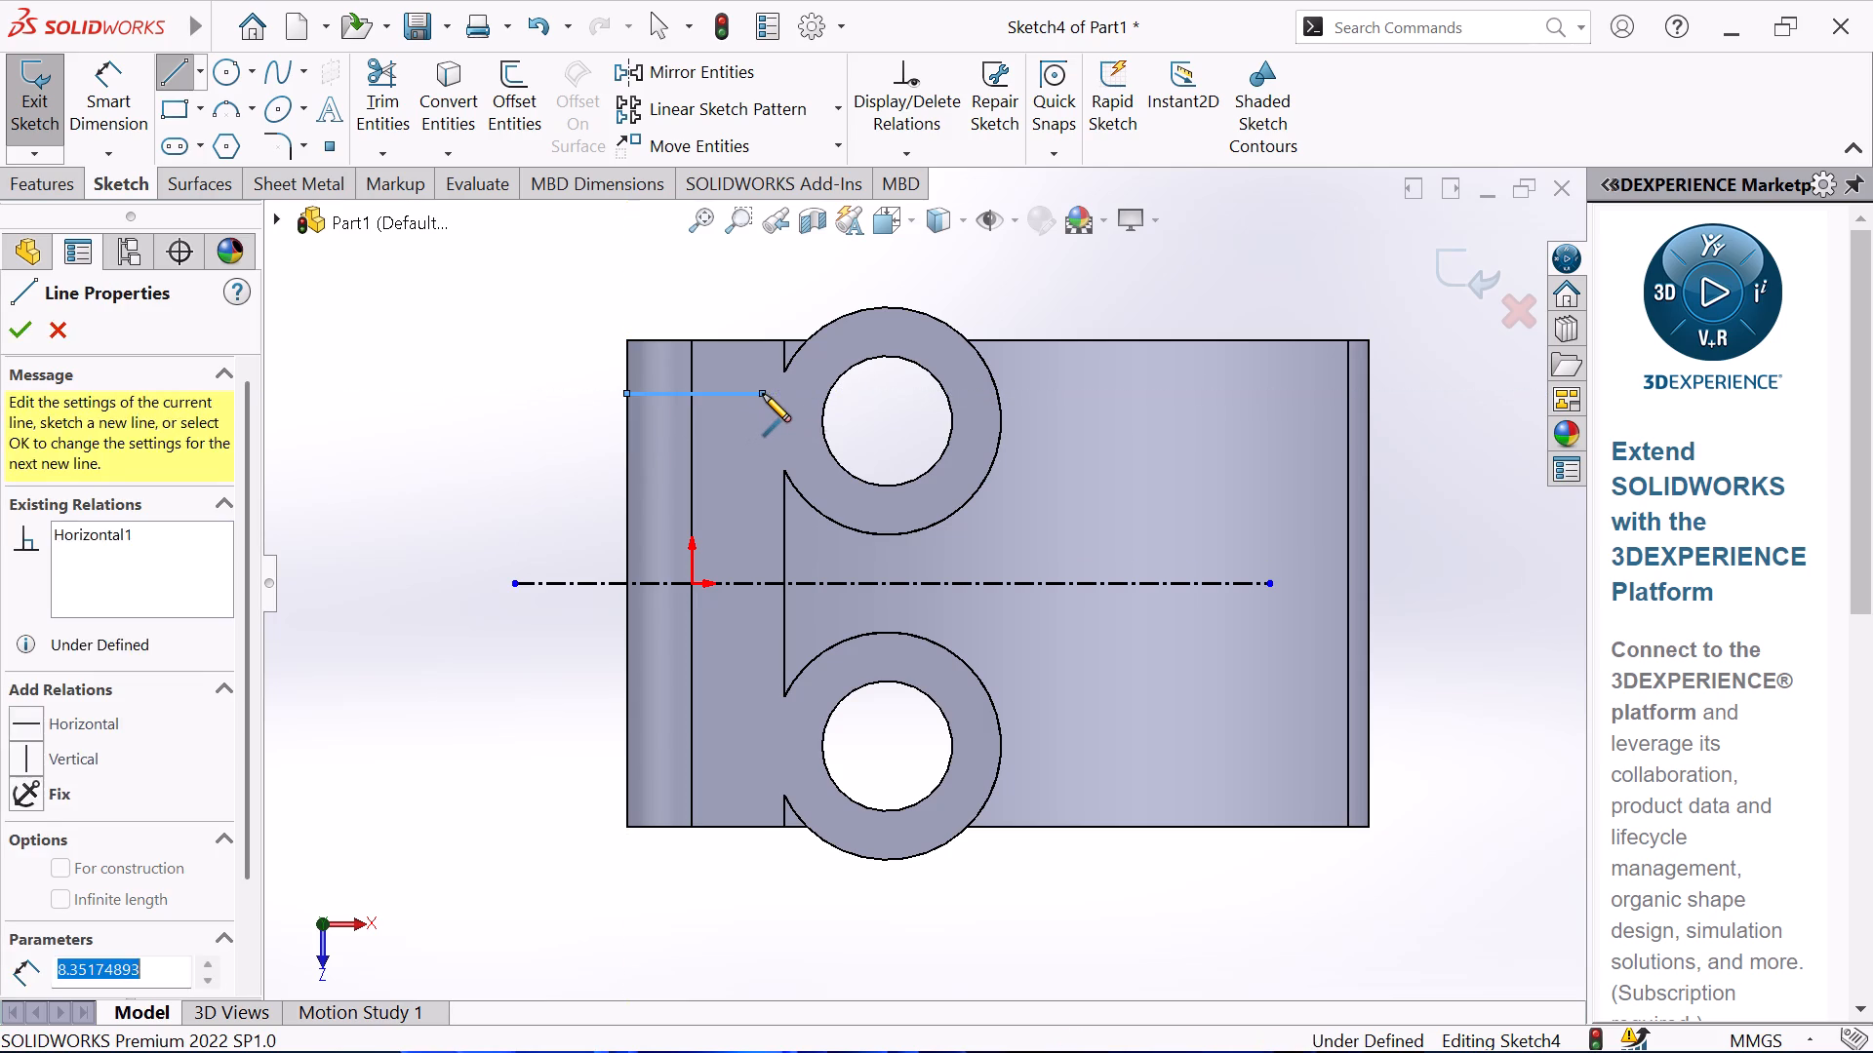
right_click(751, 314)
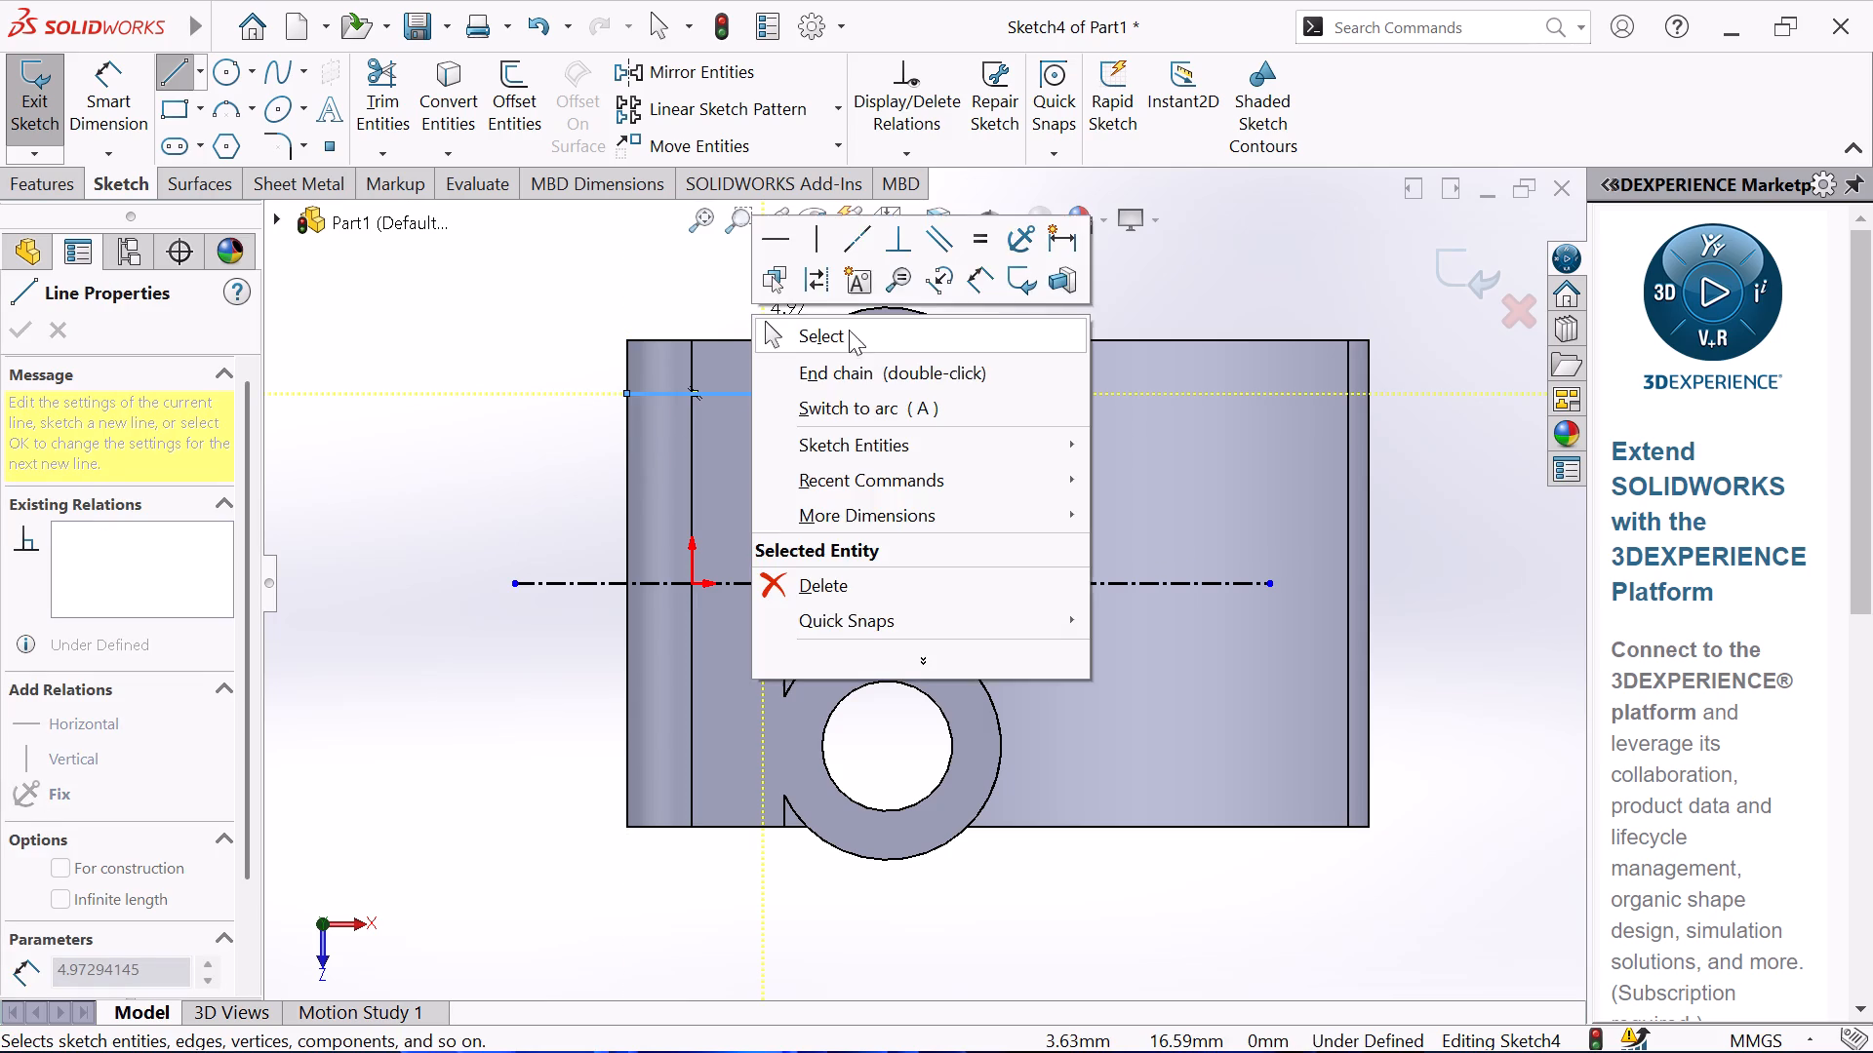
click(859, 338)
Dimension the short horizontal line 5 mm from the body's upper edge.
click(91, 93)
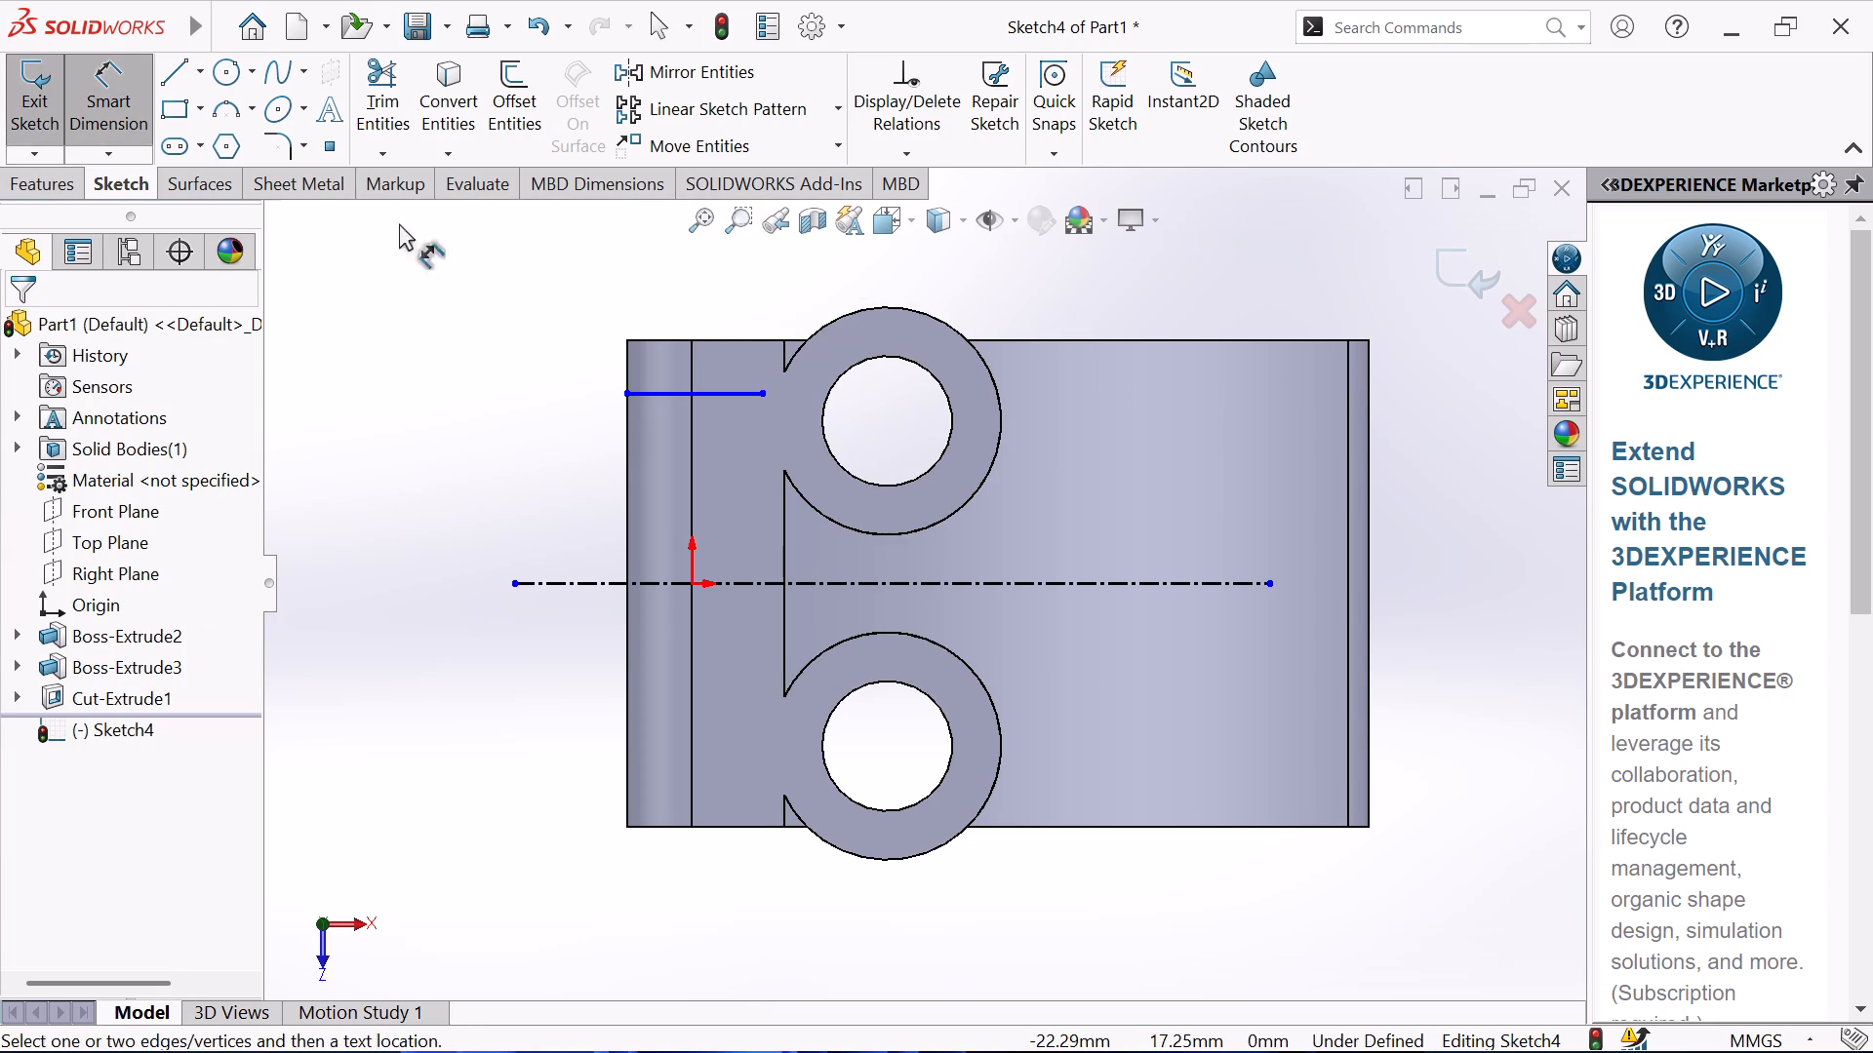
click(661, 338)
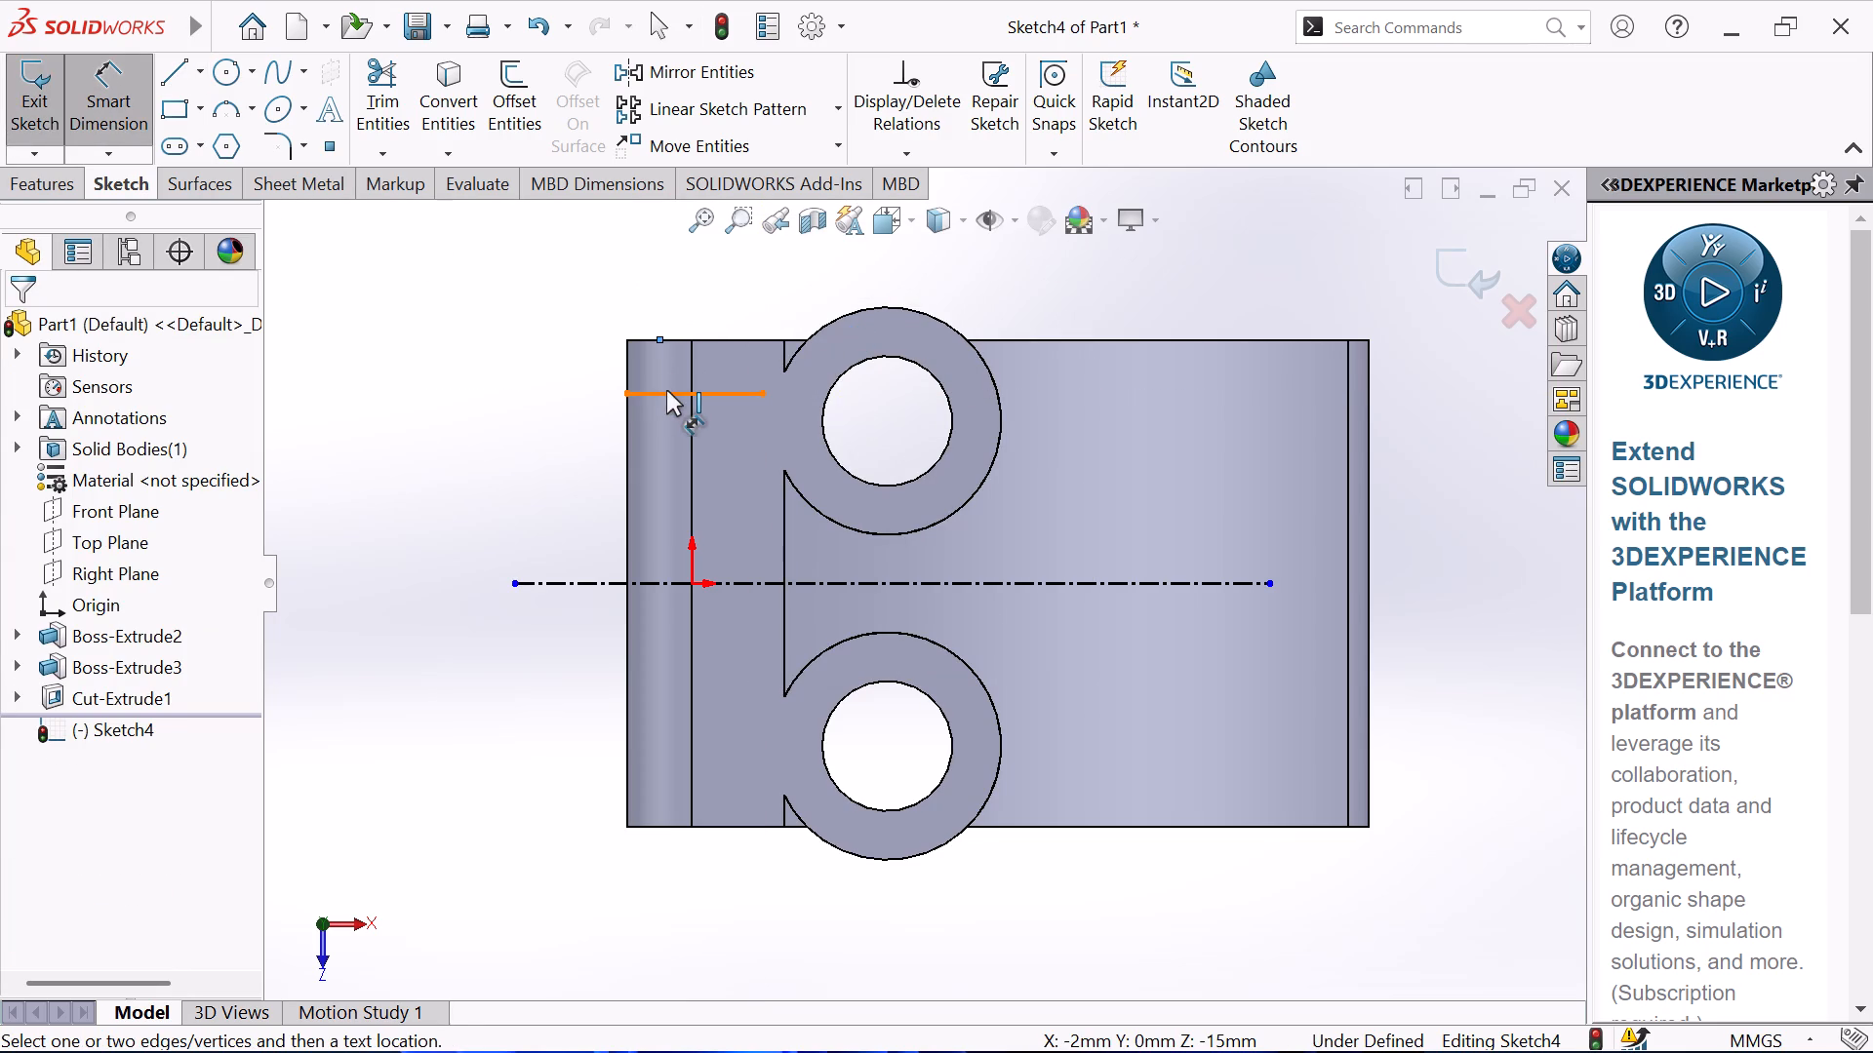
click(665, 392)
click(522, 357)
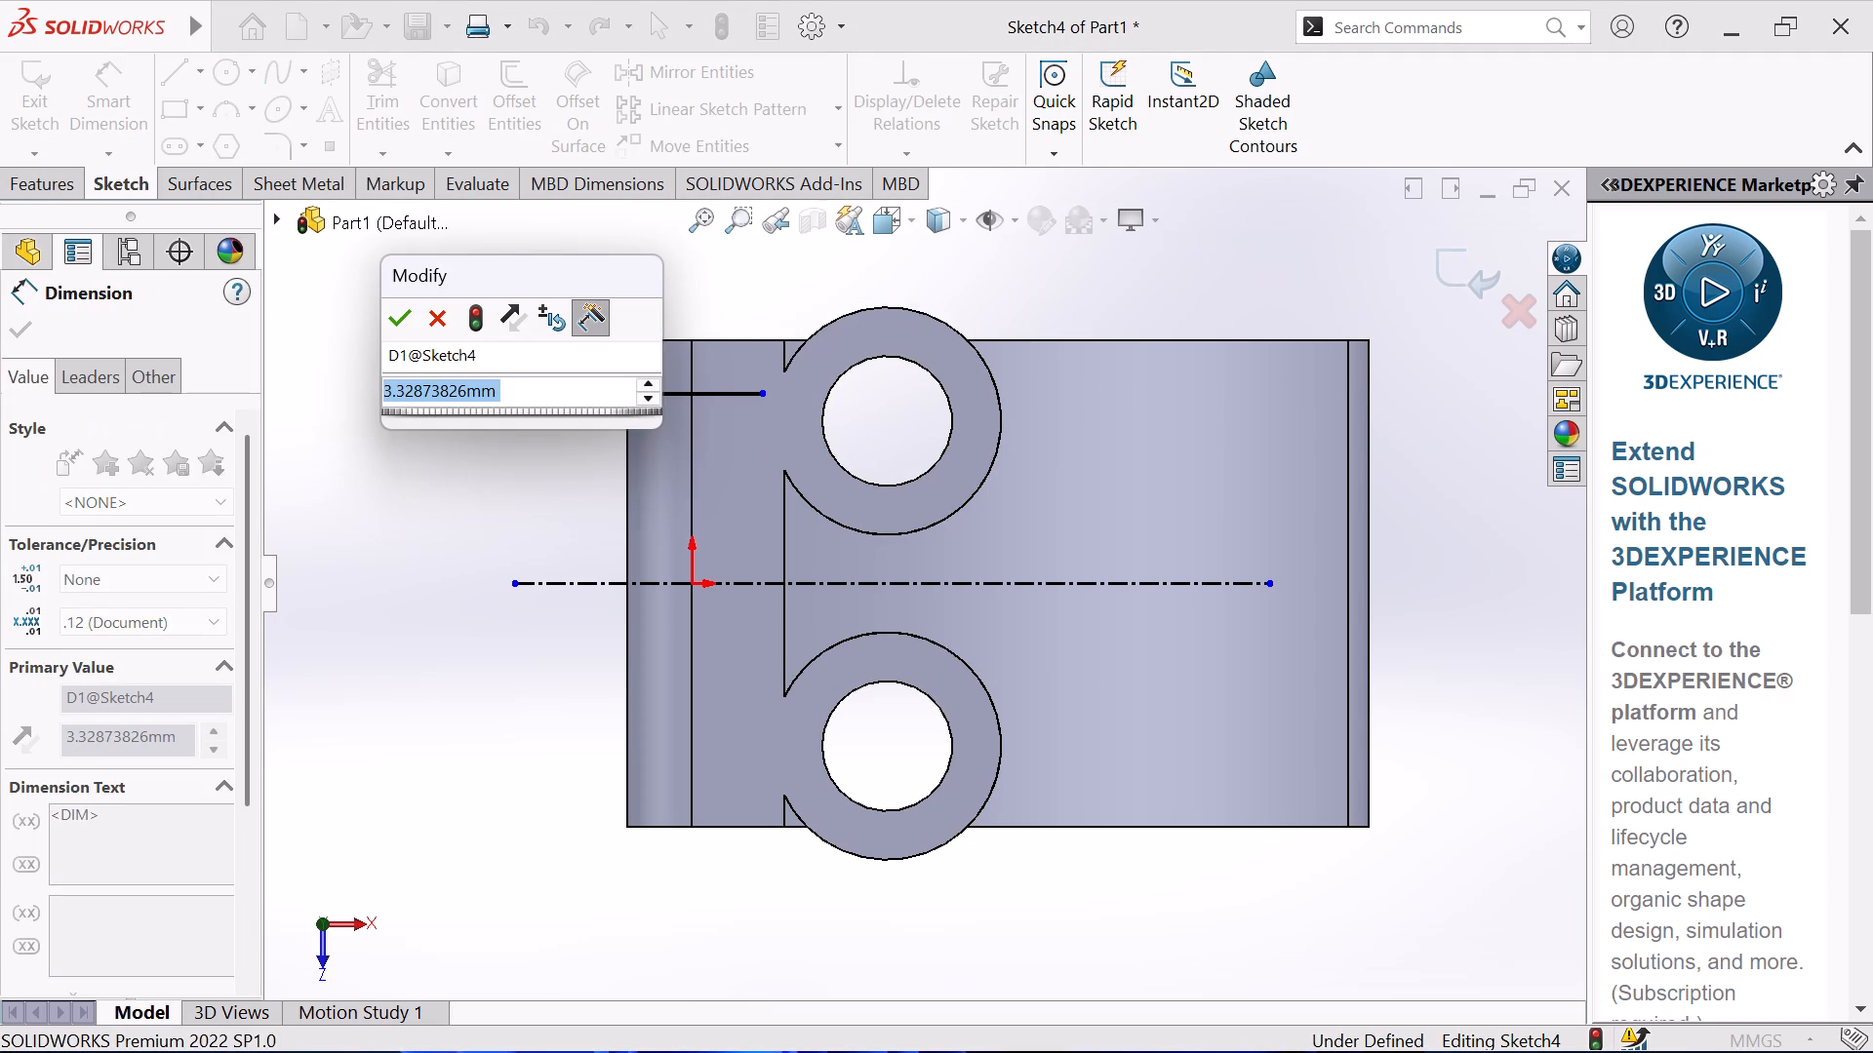
key(5)
key(Return)
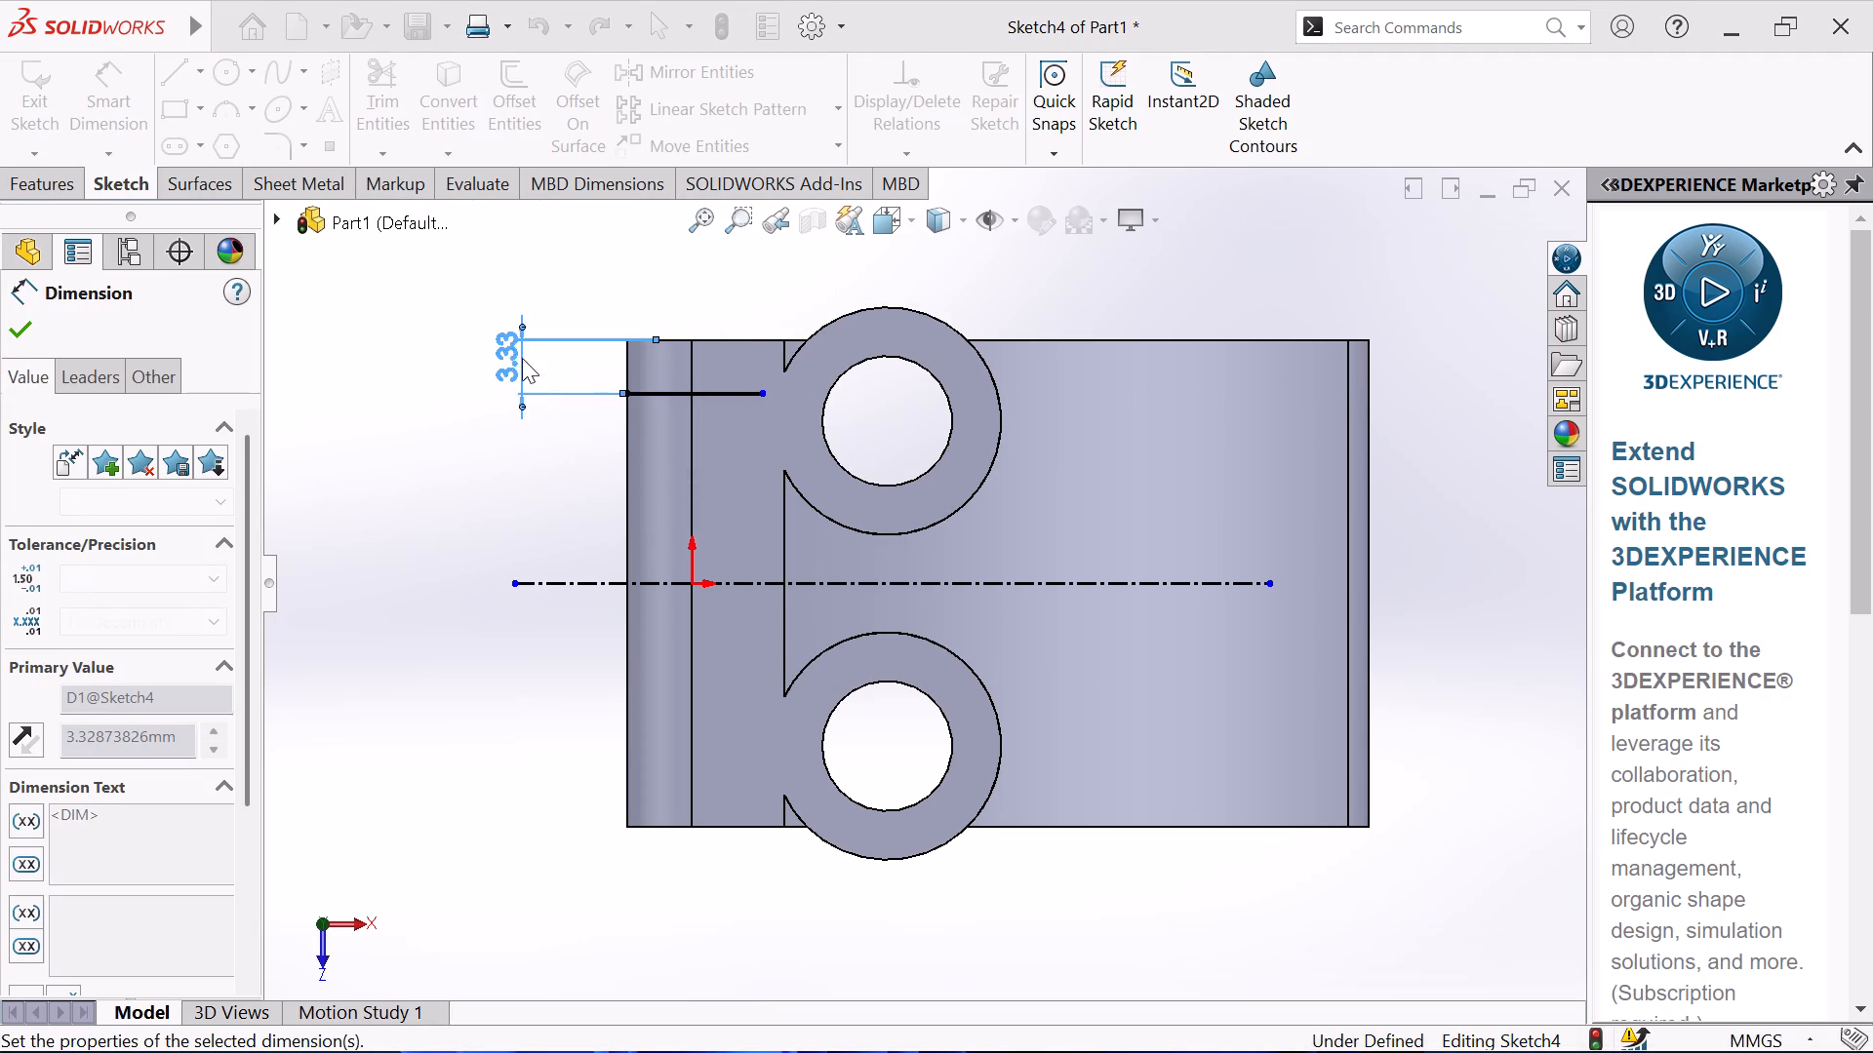
right_click(462, 444)
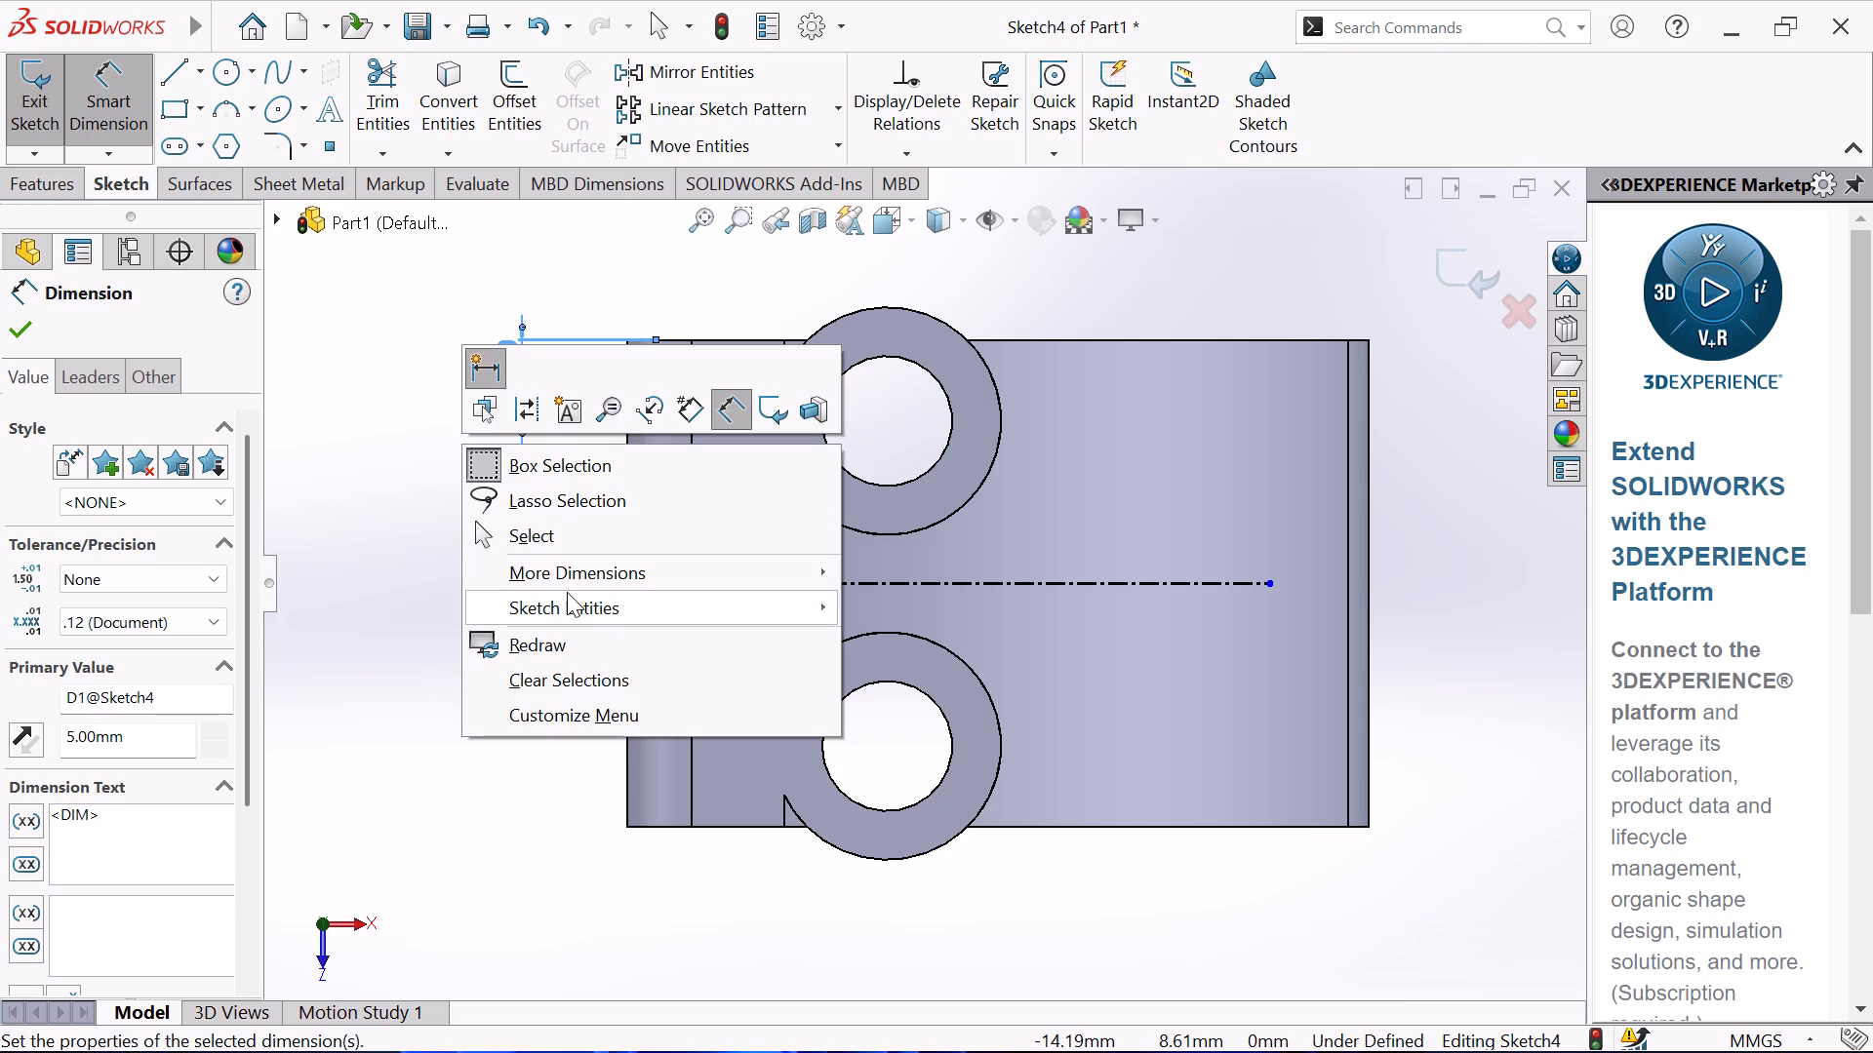
click(557, 532)
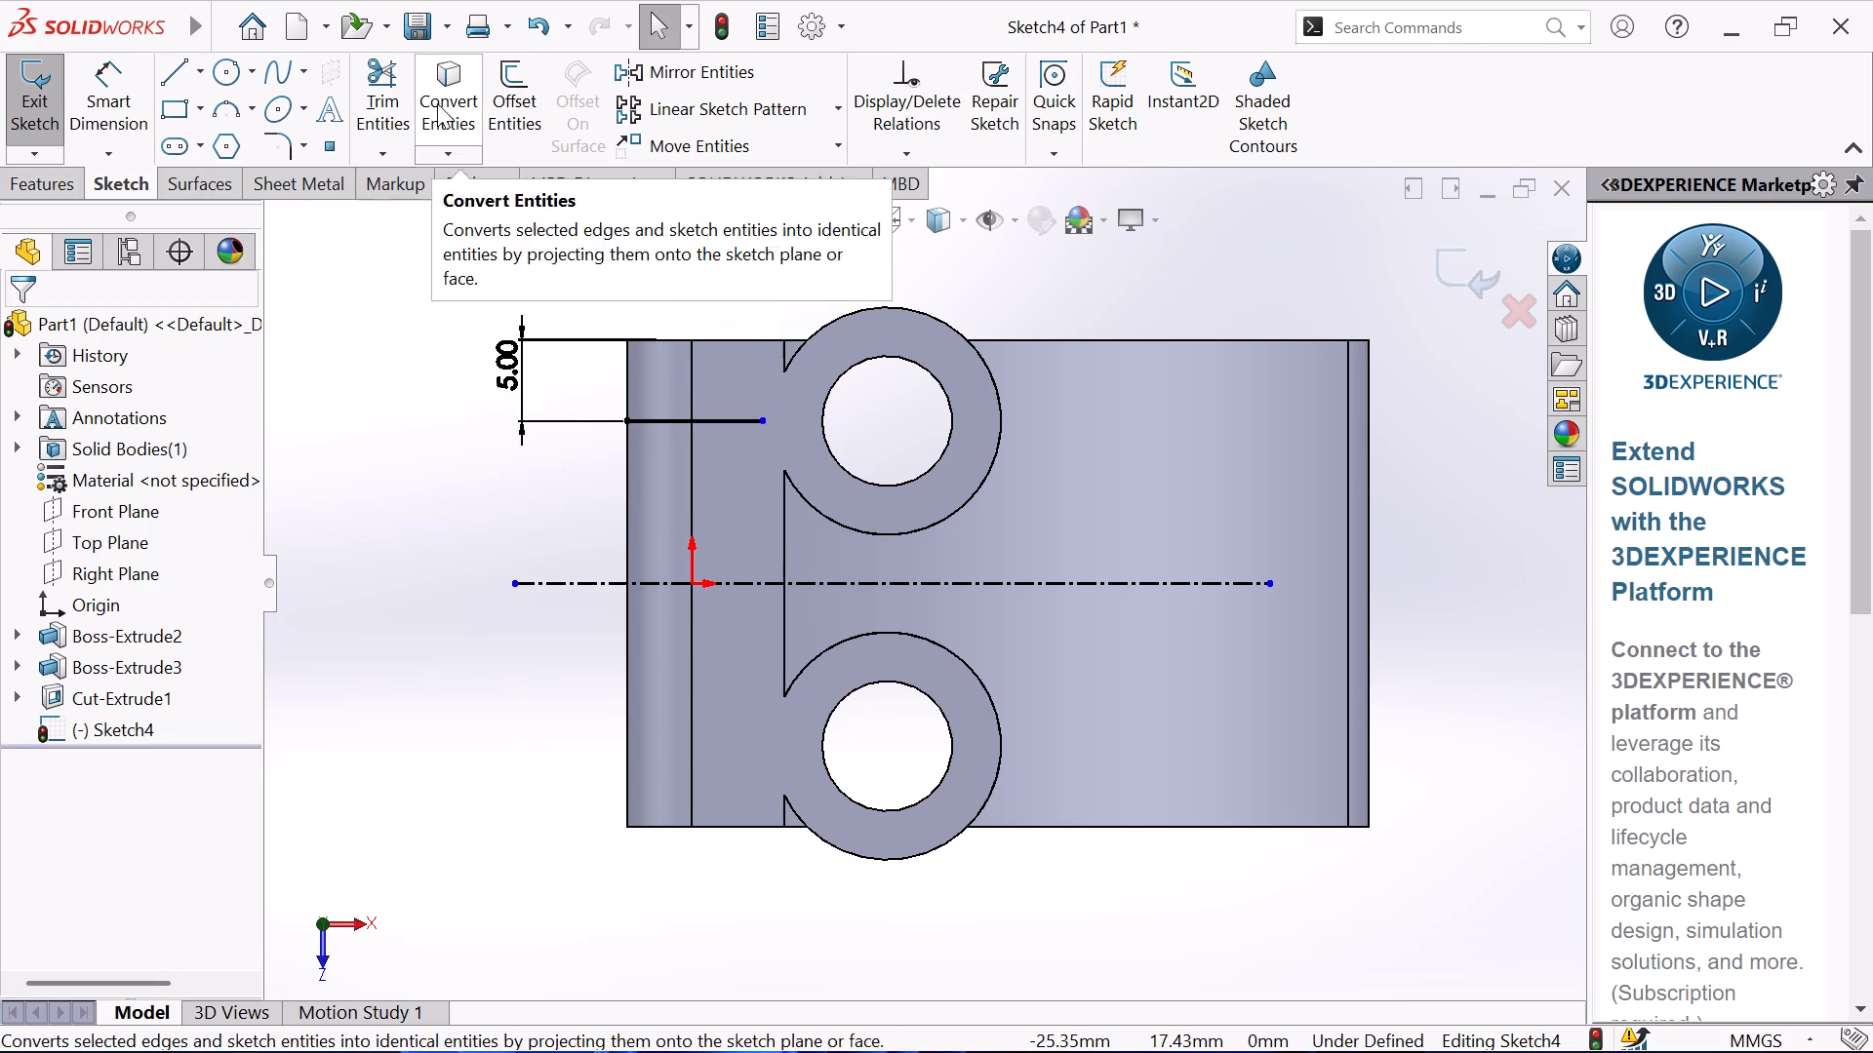
Mirror the short horizontal line about the horizontal centerline, keeping the original.
click(684, 81)
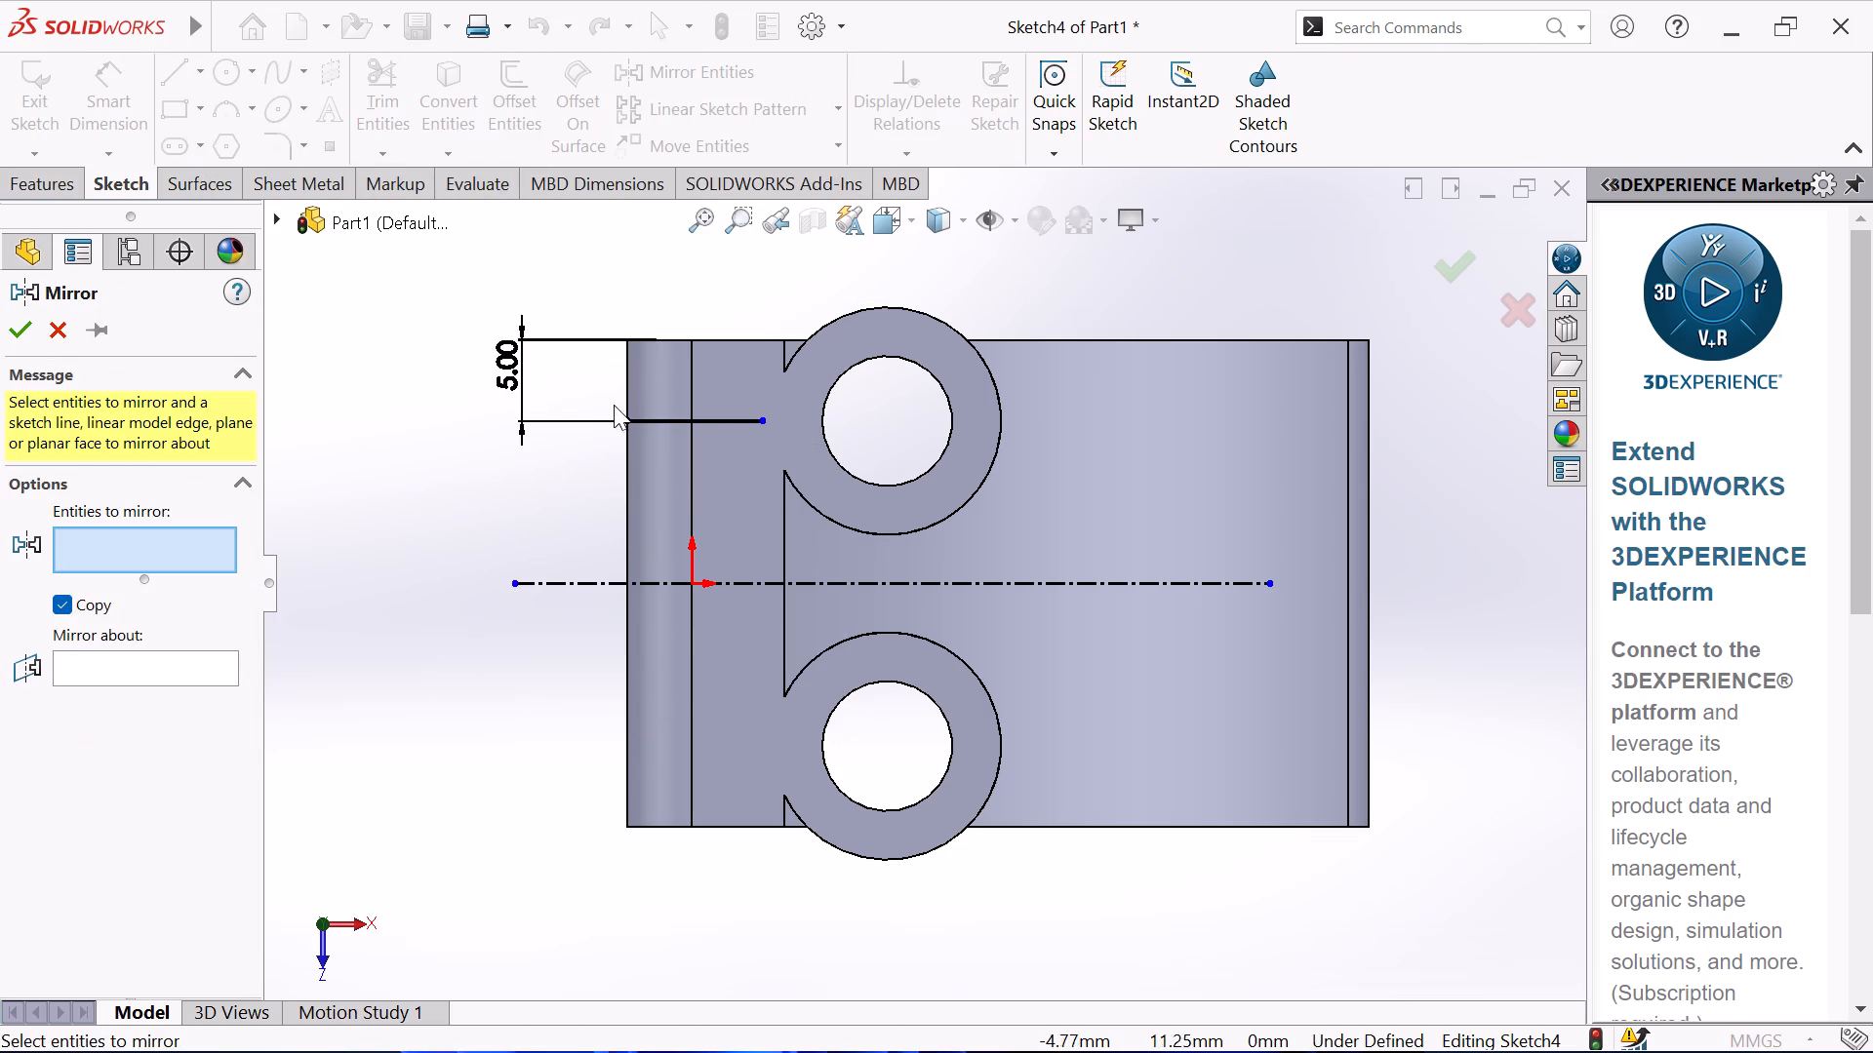
click(666, 418)
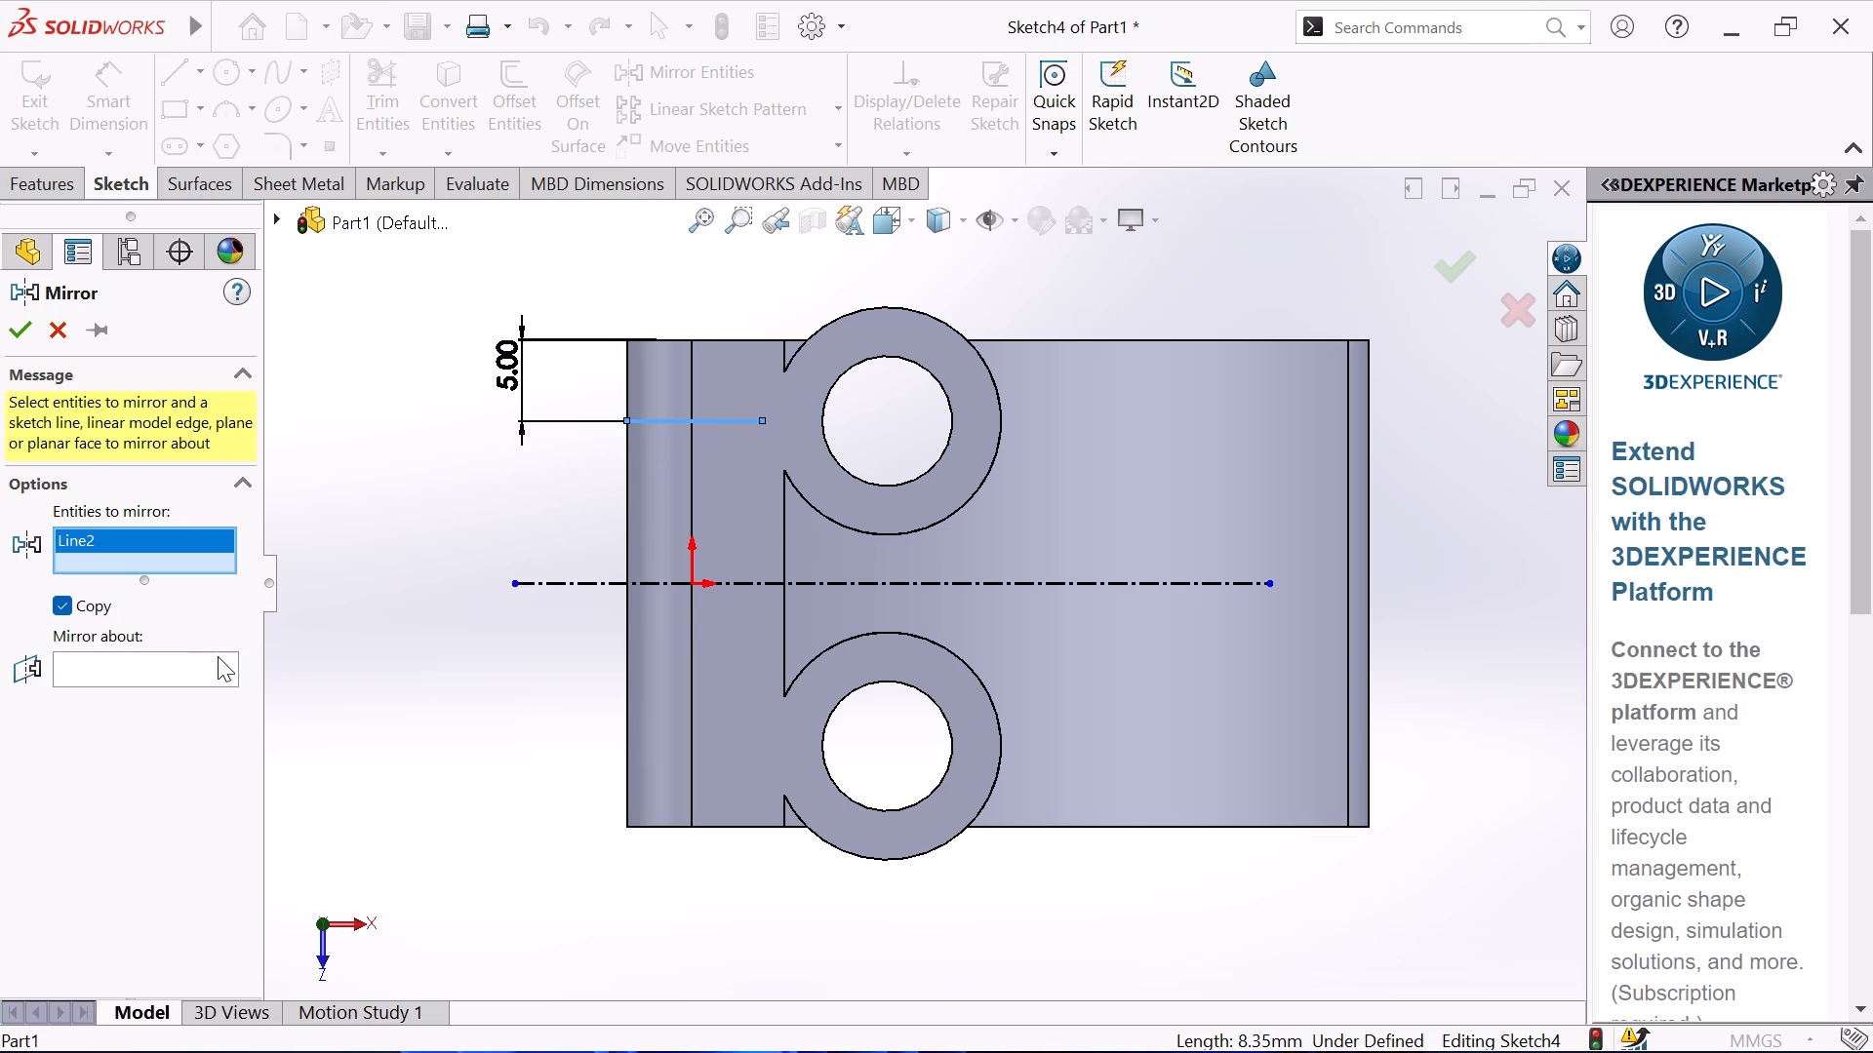
click(193, 668)
click(592, 584)
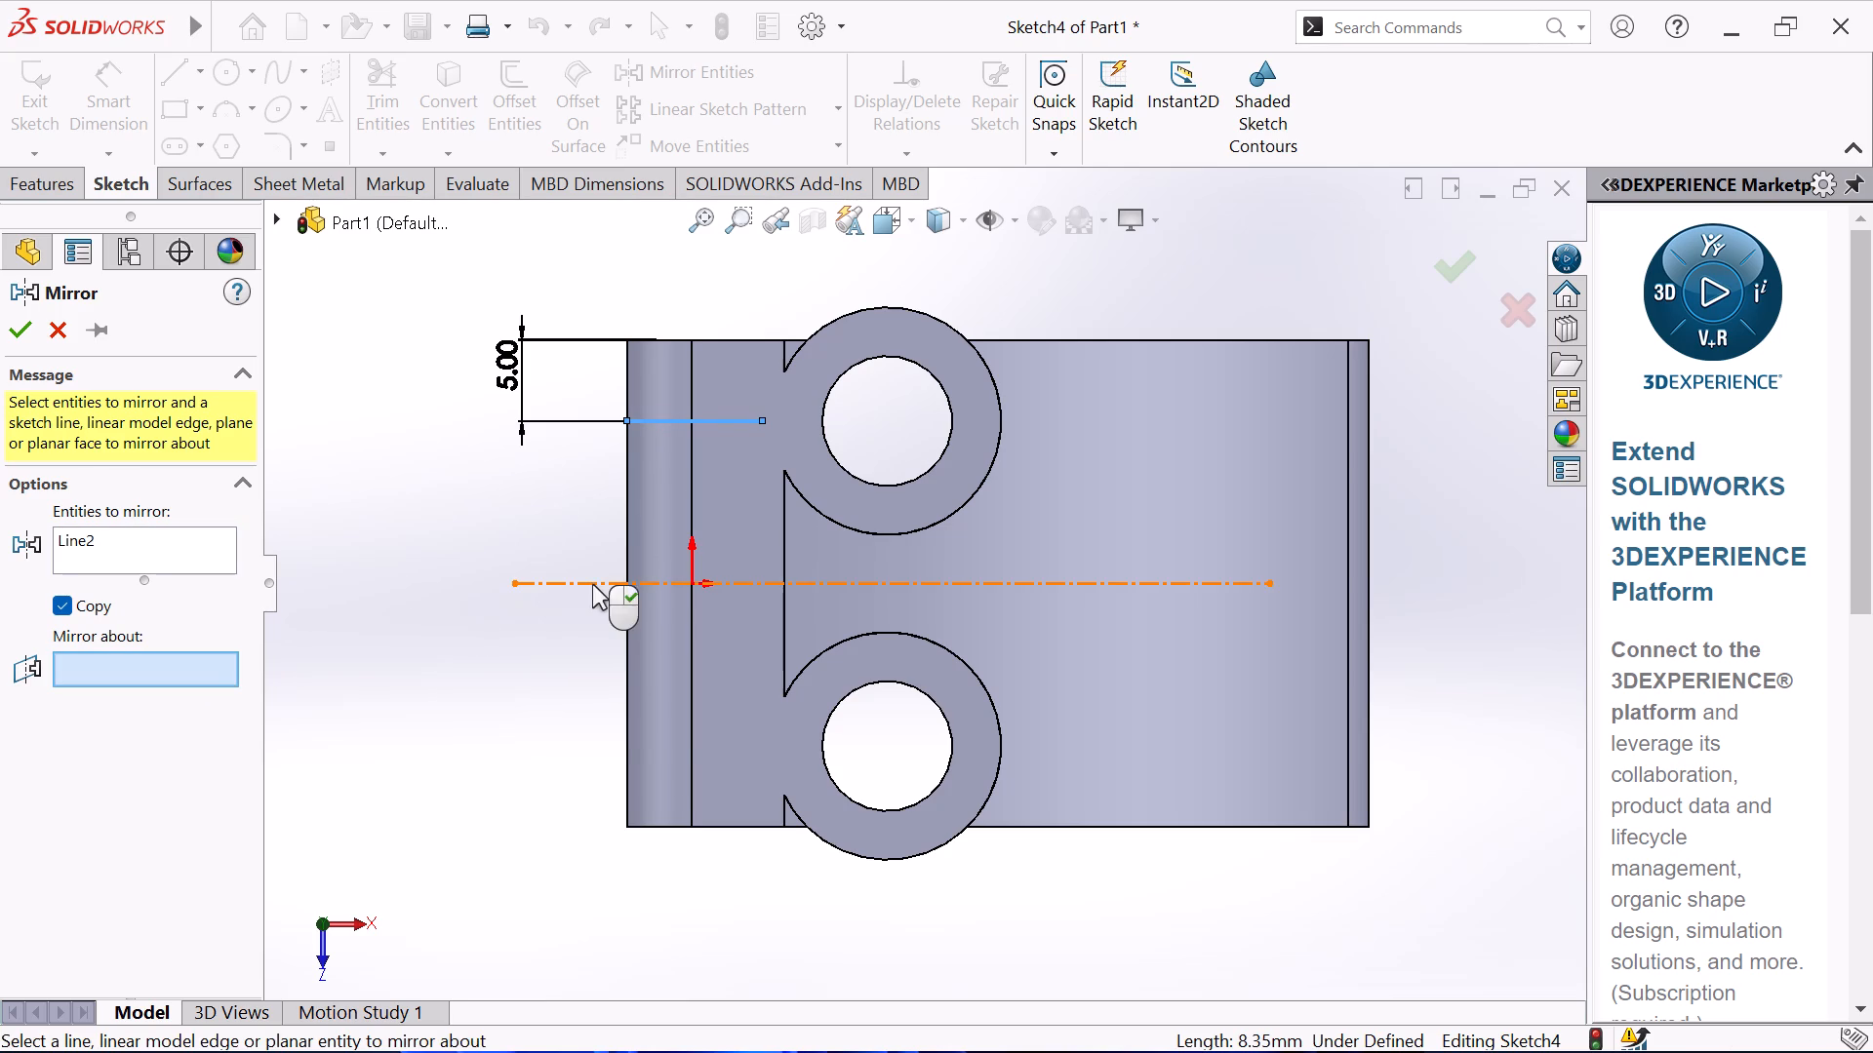
click(28, 331)
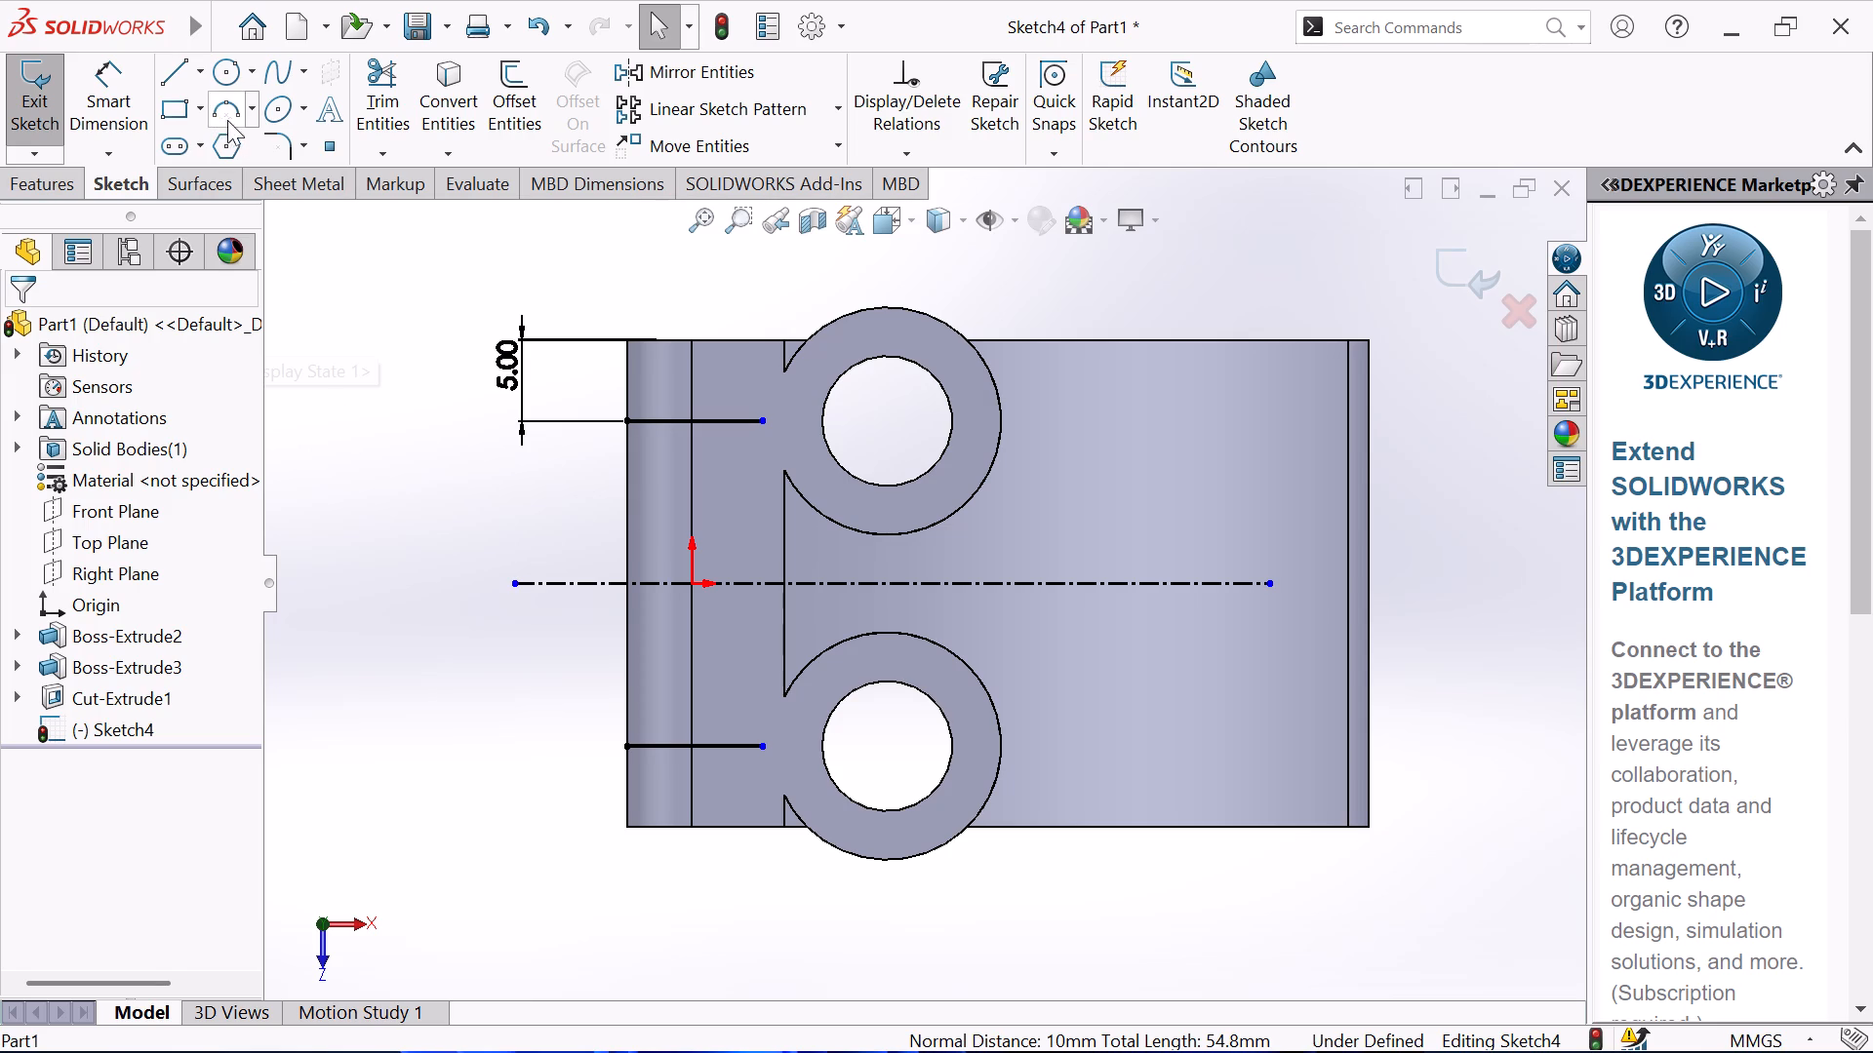
Sketch a three-point arc of about 21.2 mm radius between the two short horizontal lines, bulging toward the bosses.
click(203, 78)
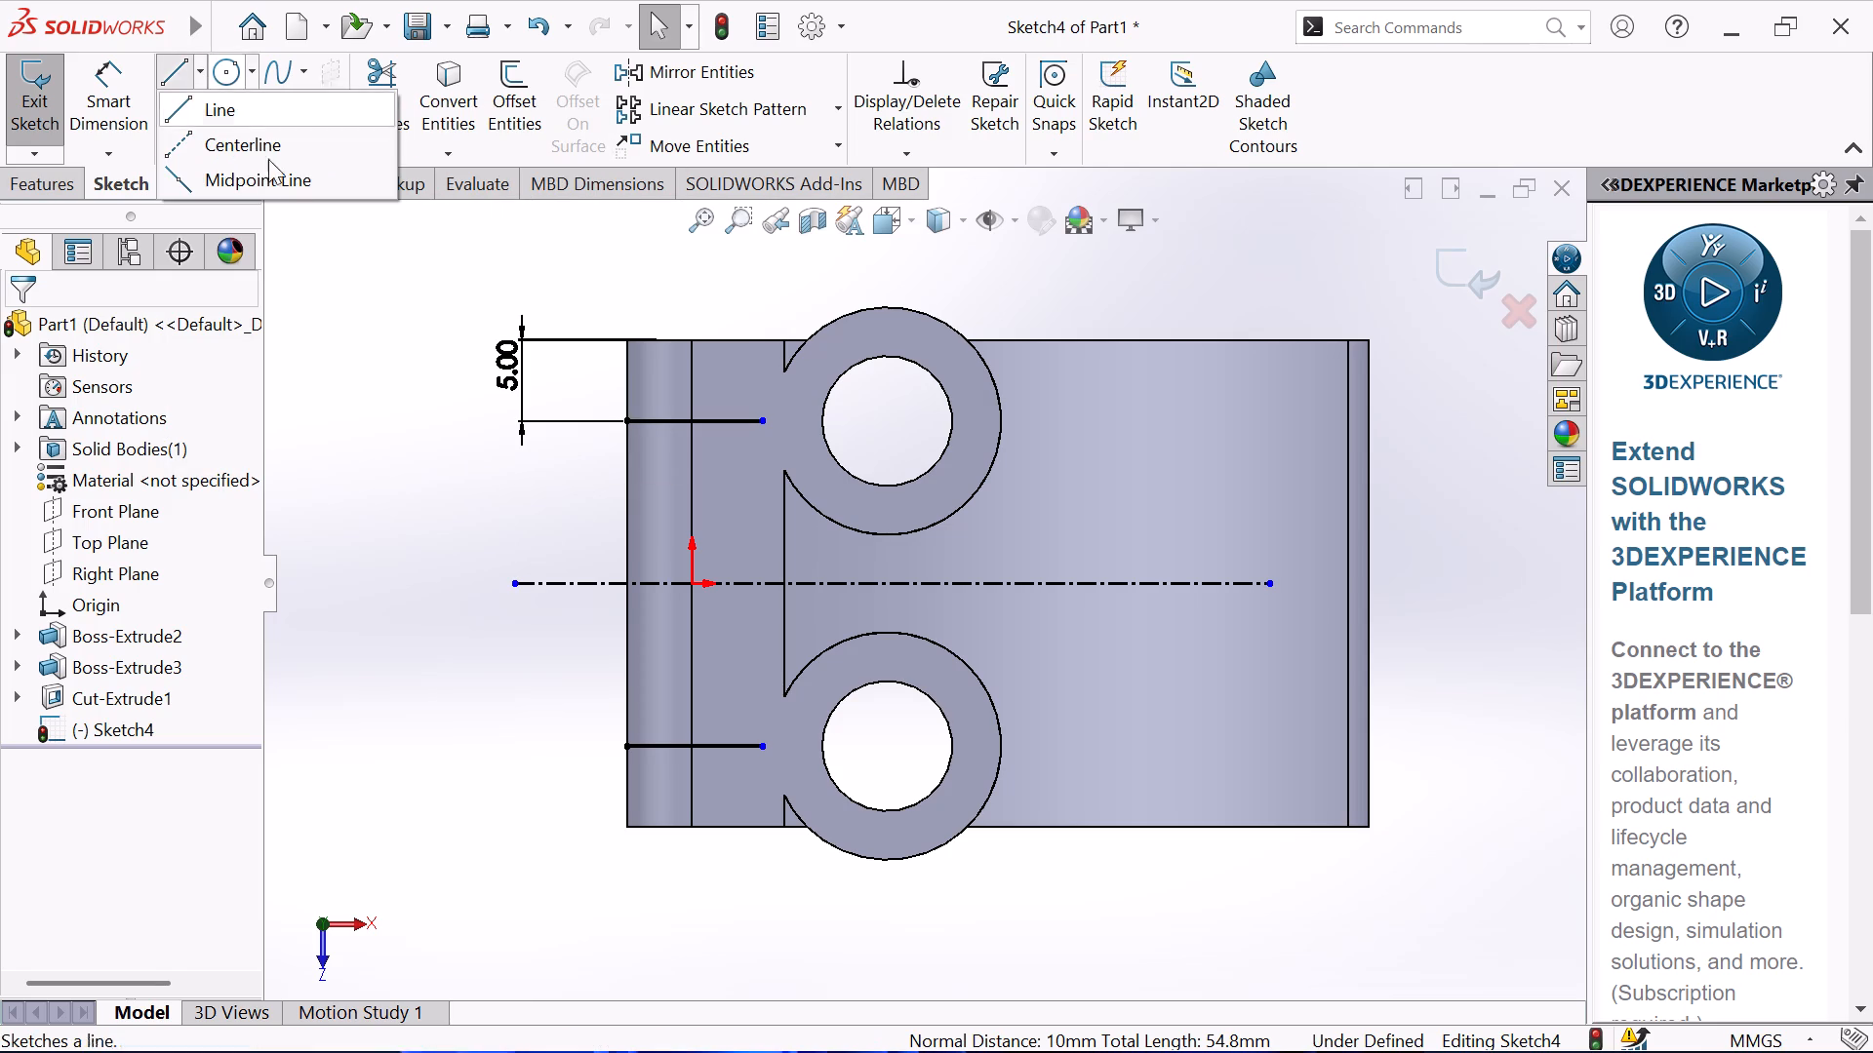
click(339, 301)
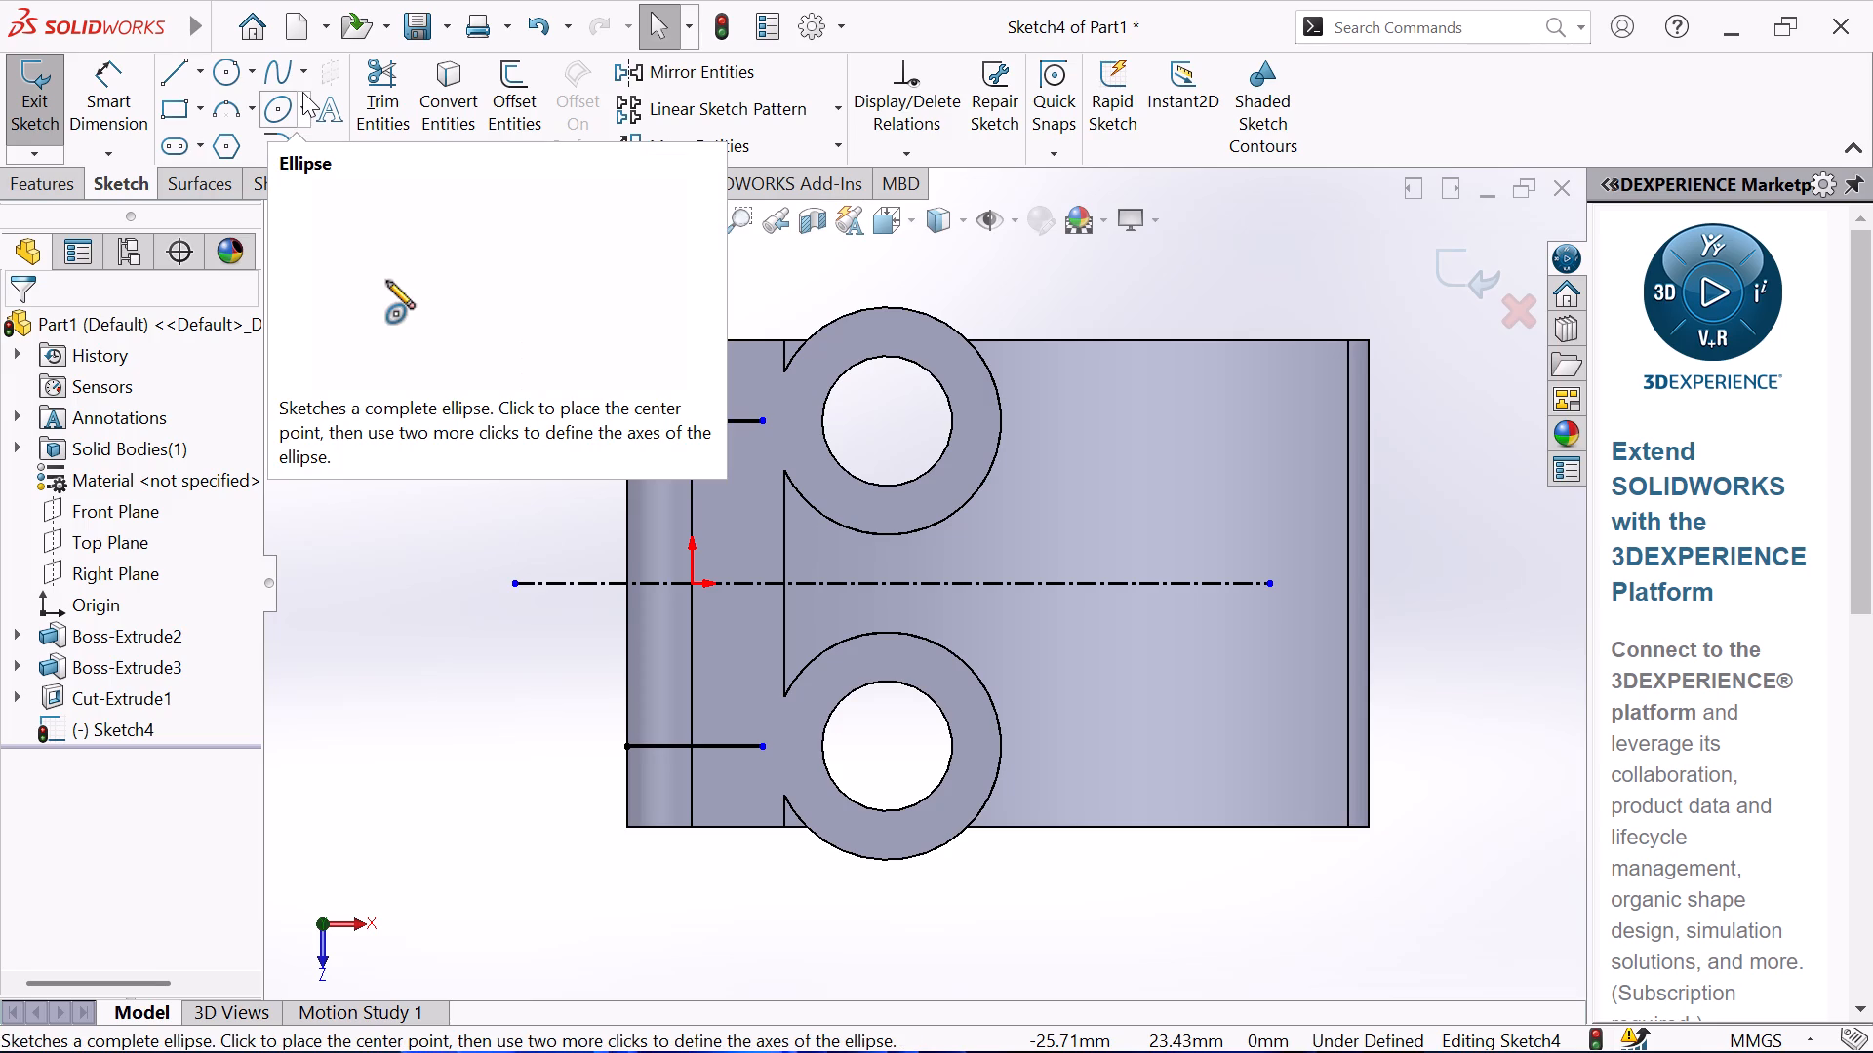
click(220, 112)
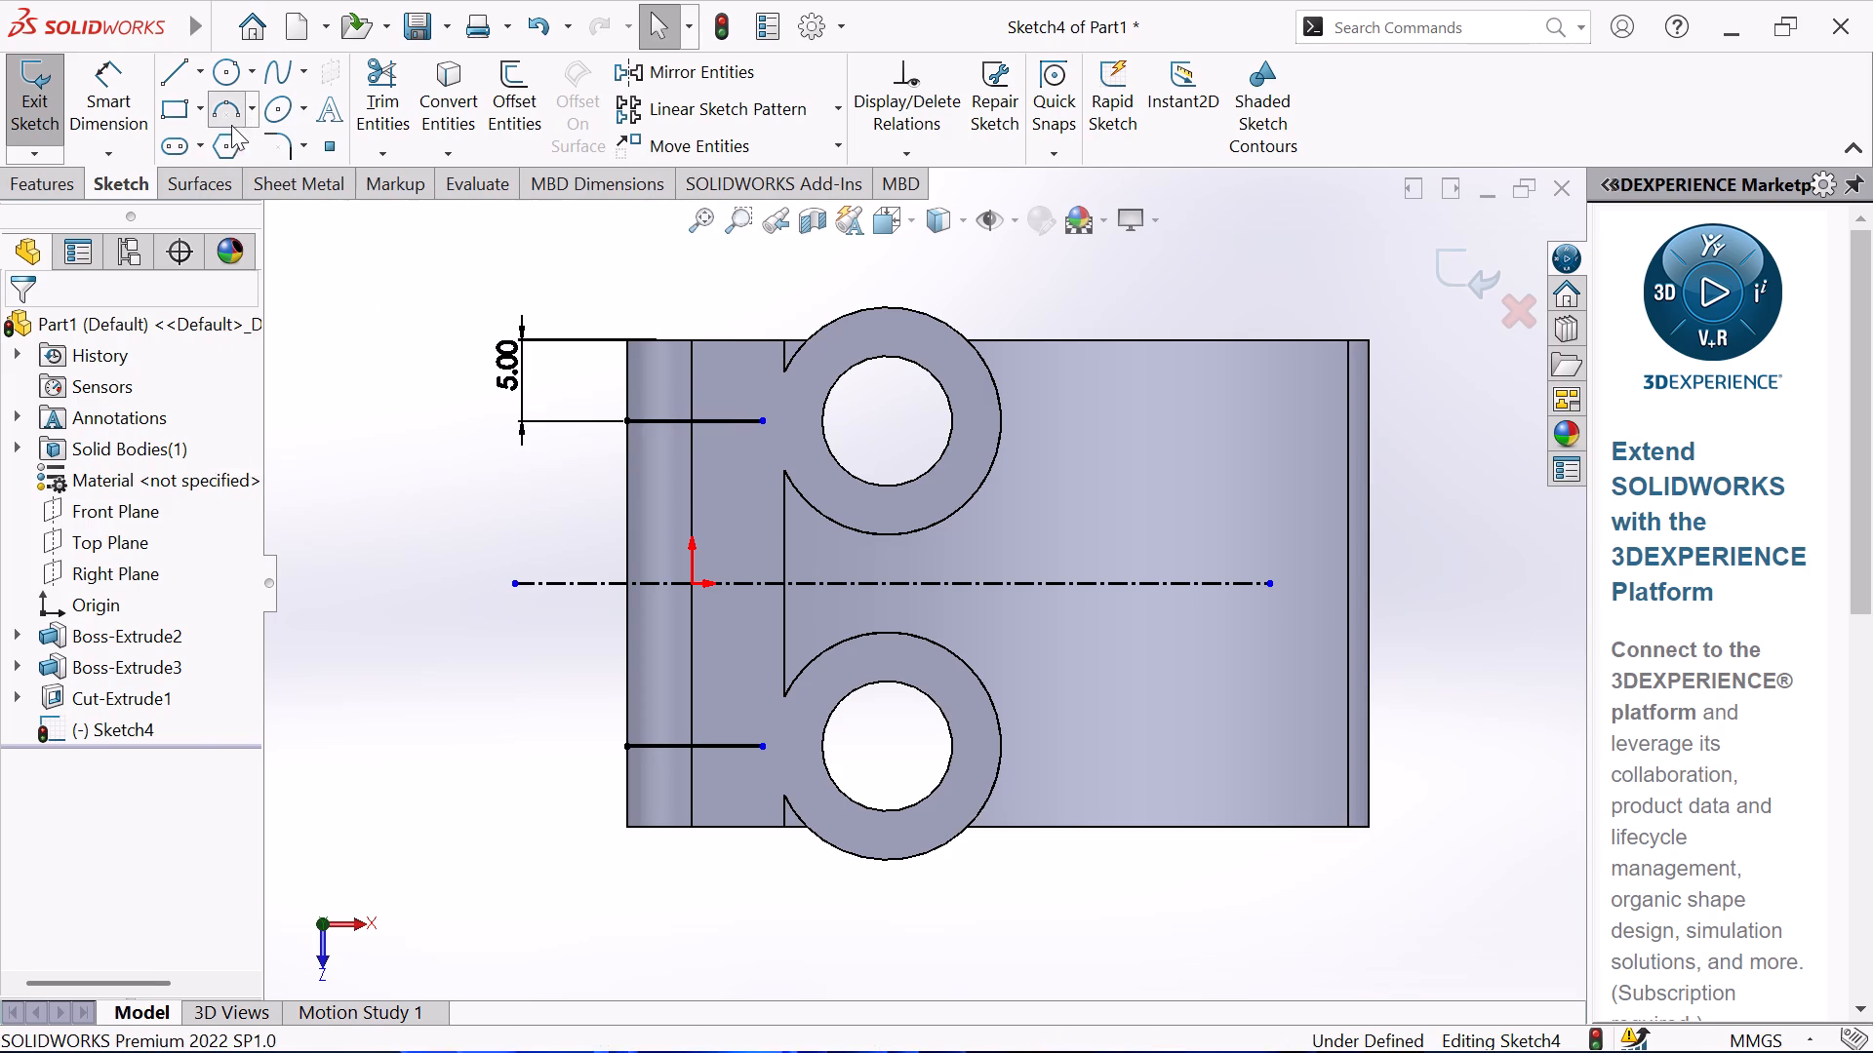
click(726, 424)
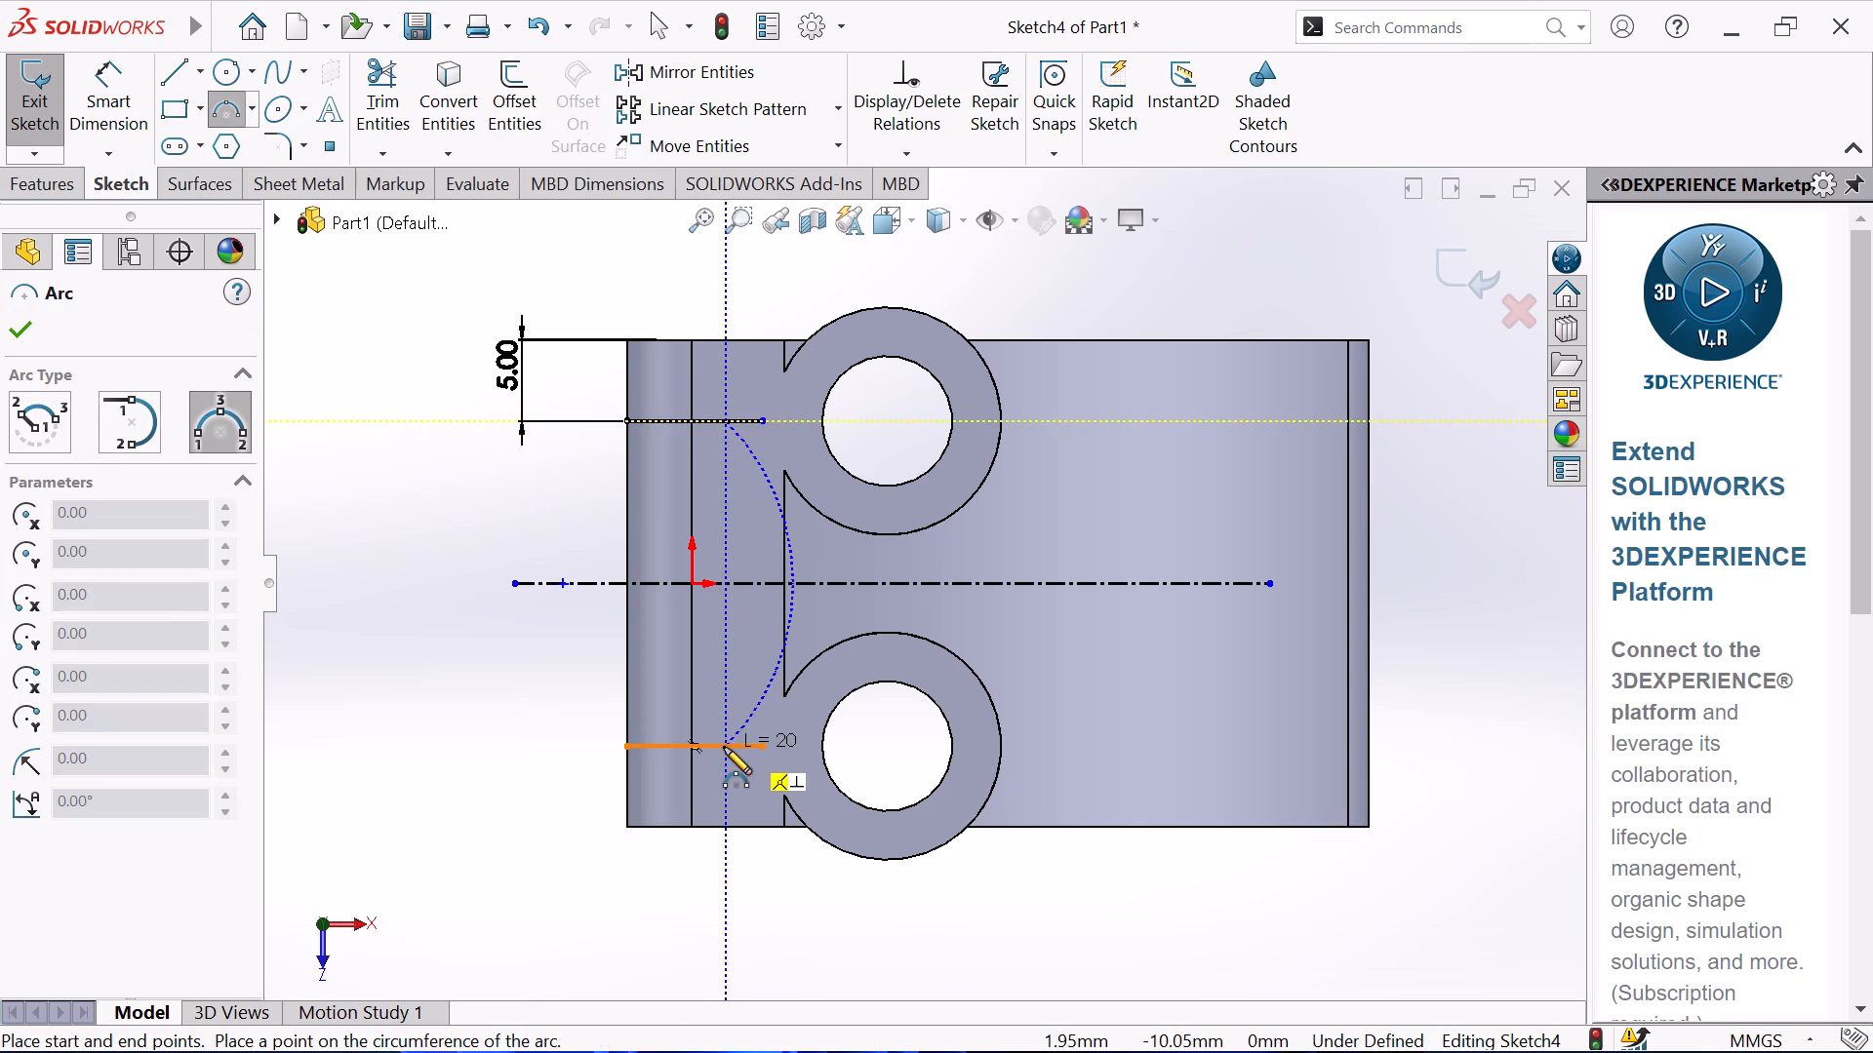
click(726, 747)
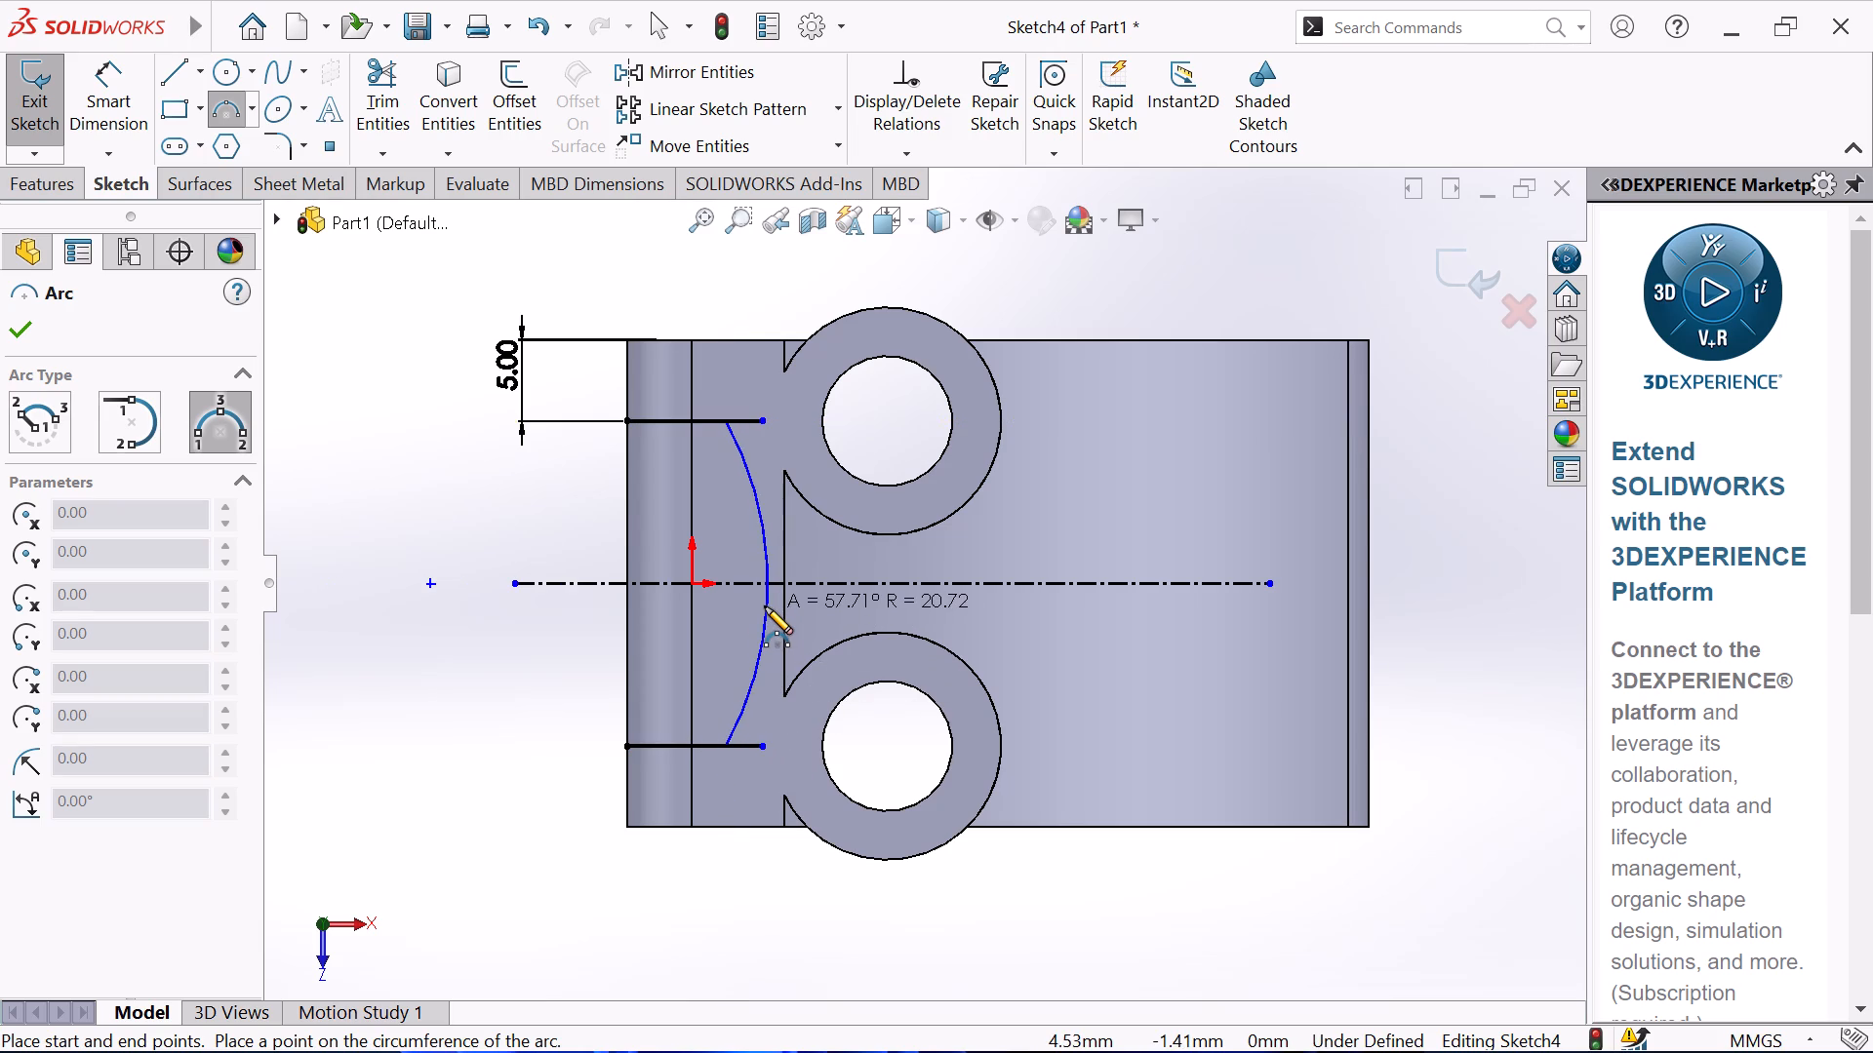
click(766, 605)
right_click(458, 542)
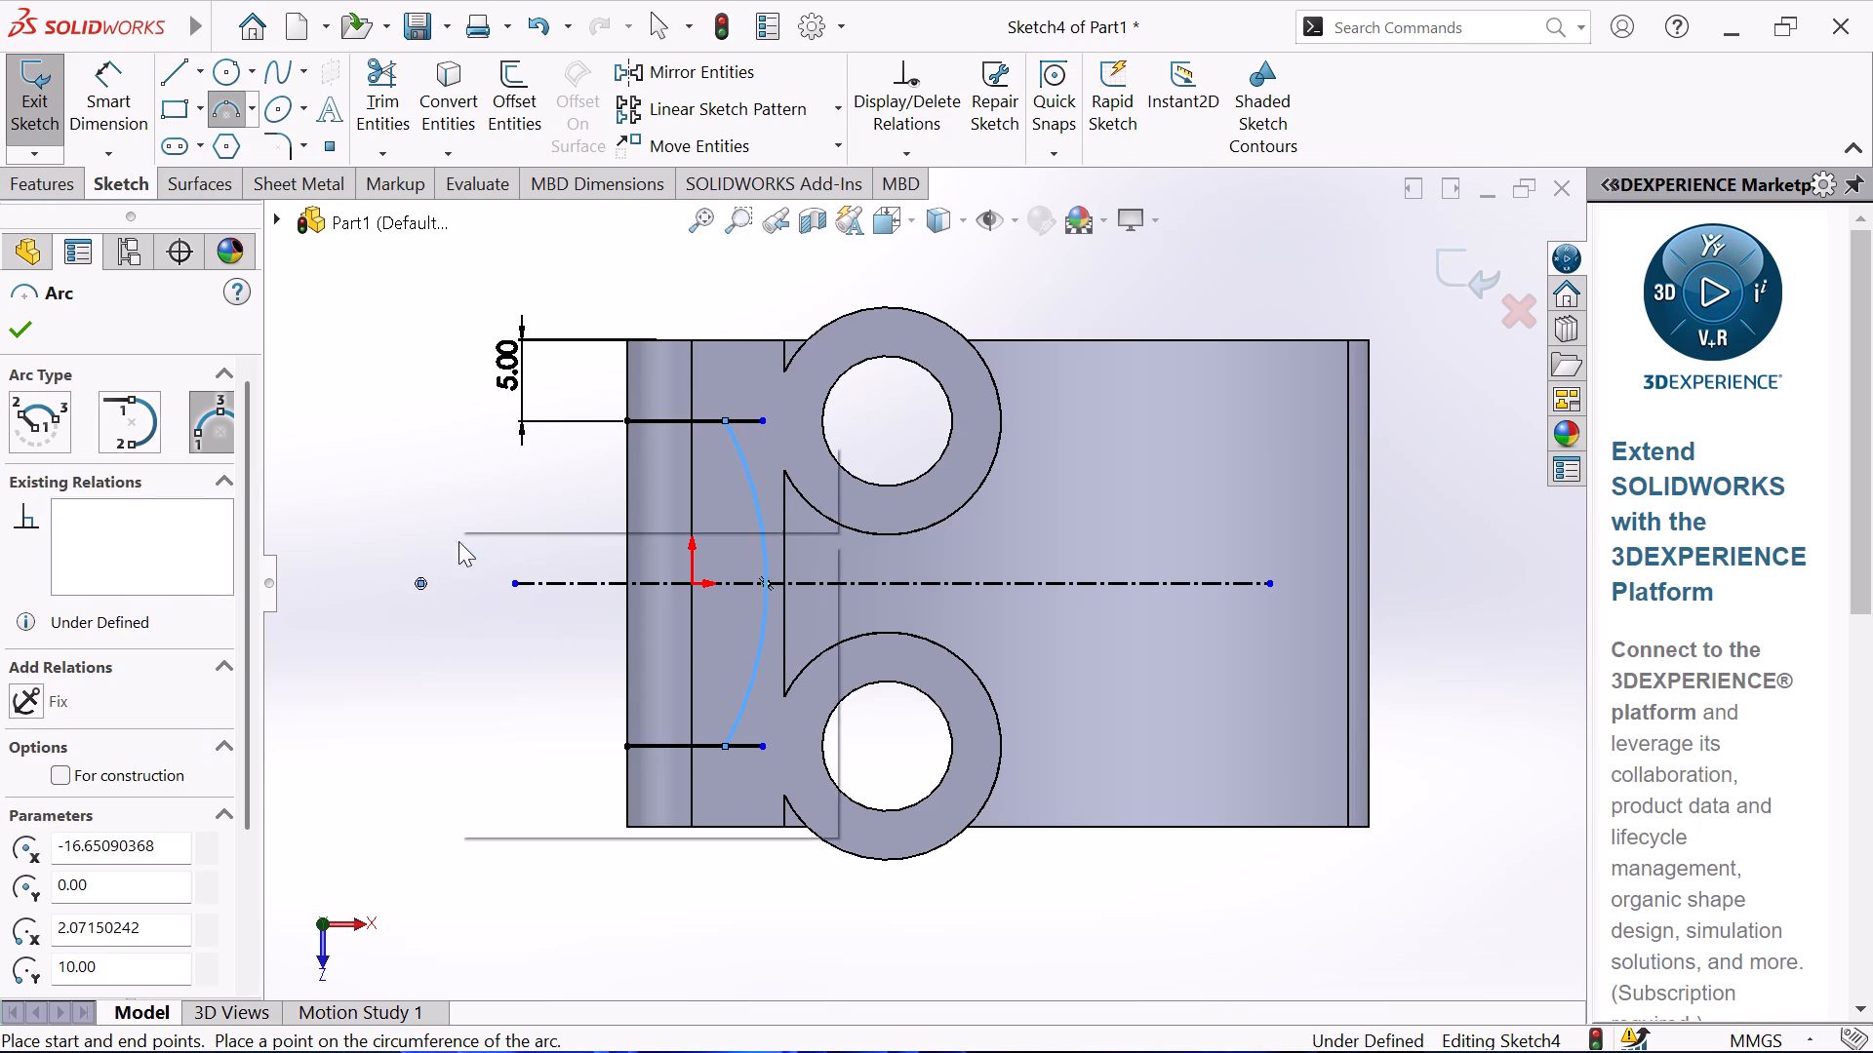
click(562, 567)
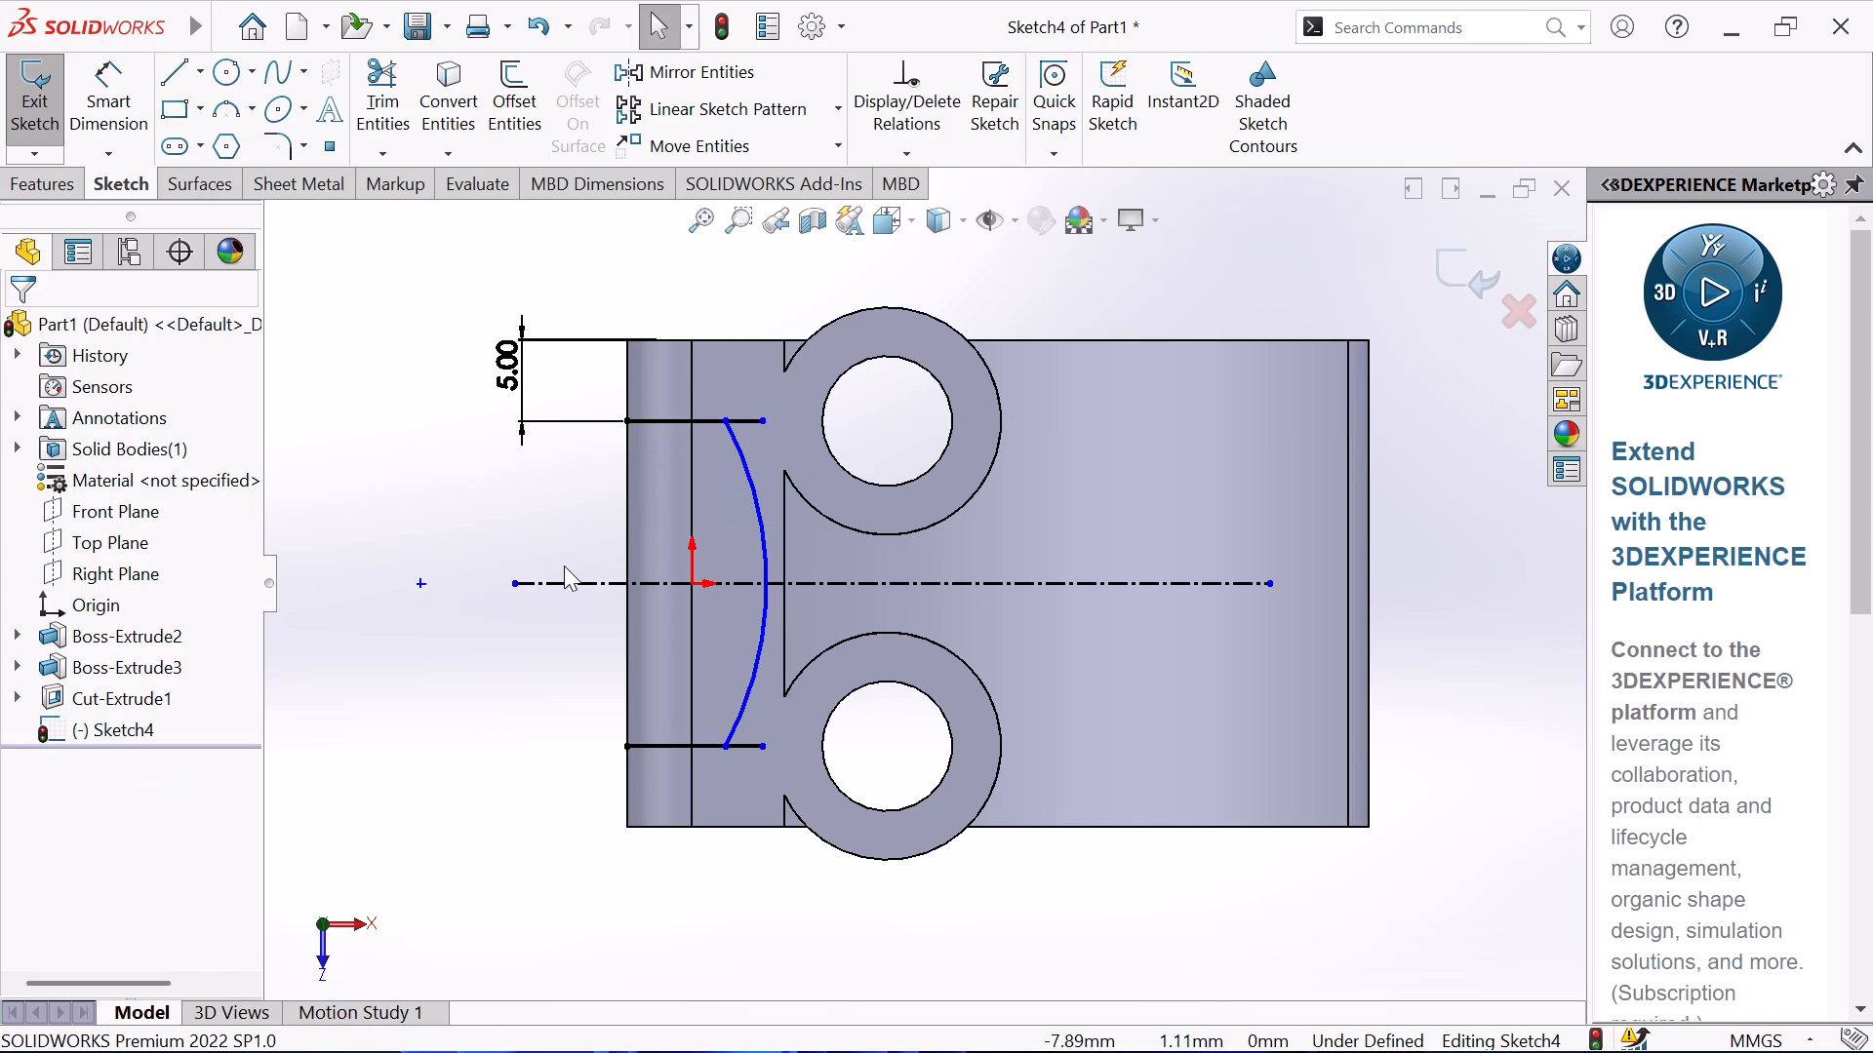
Dimension the arc between the two horizontal lines with a radius of 20 mm.
click(100, 88)
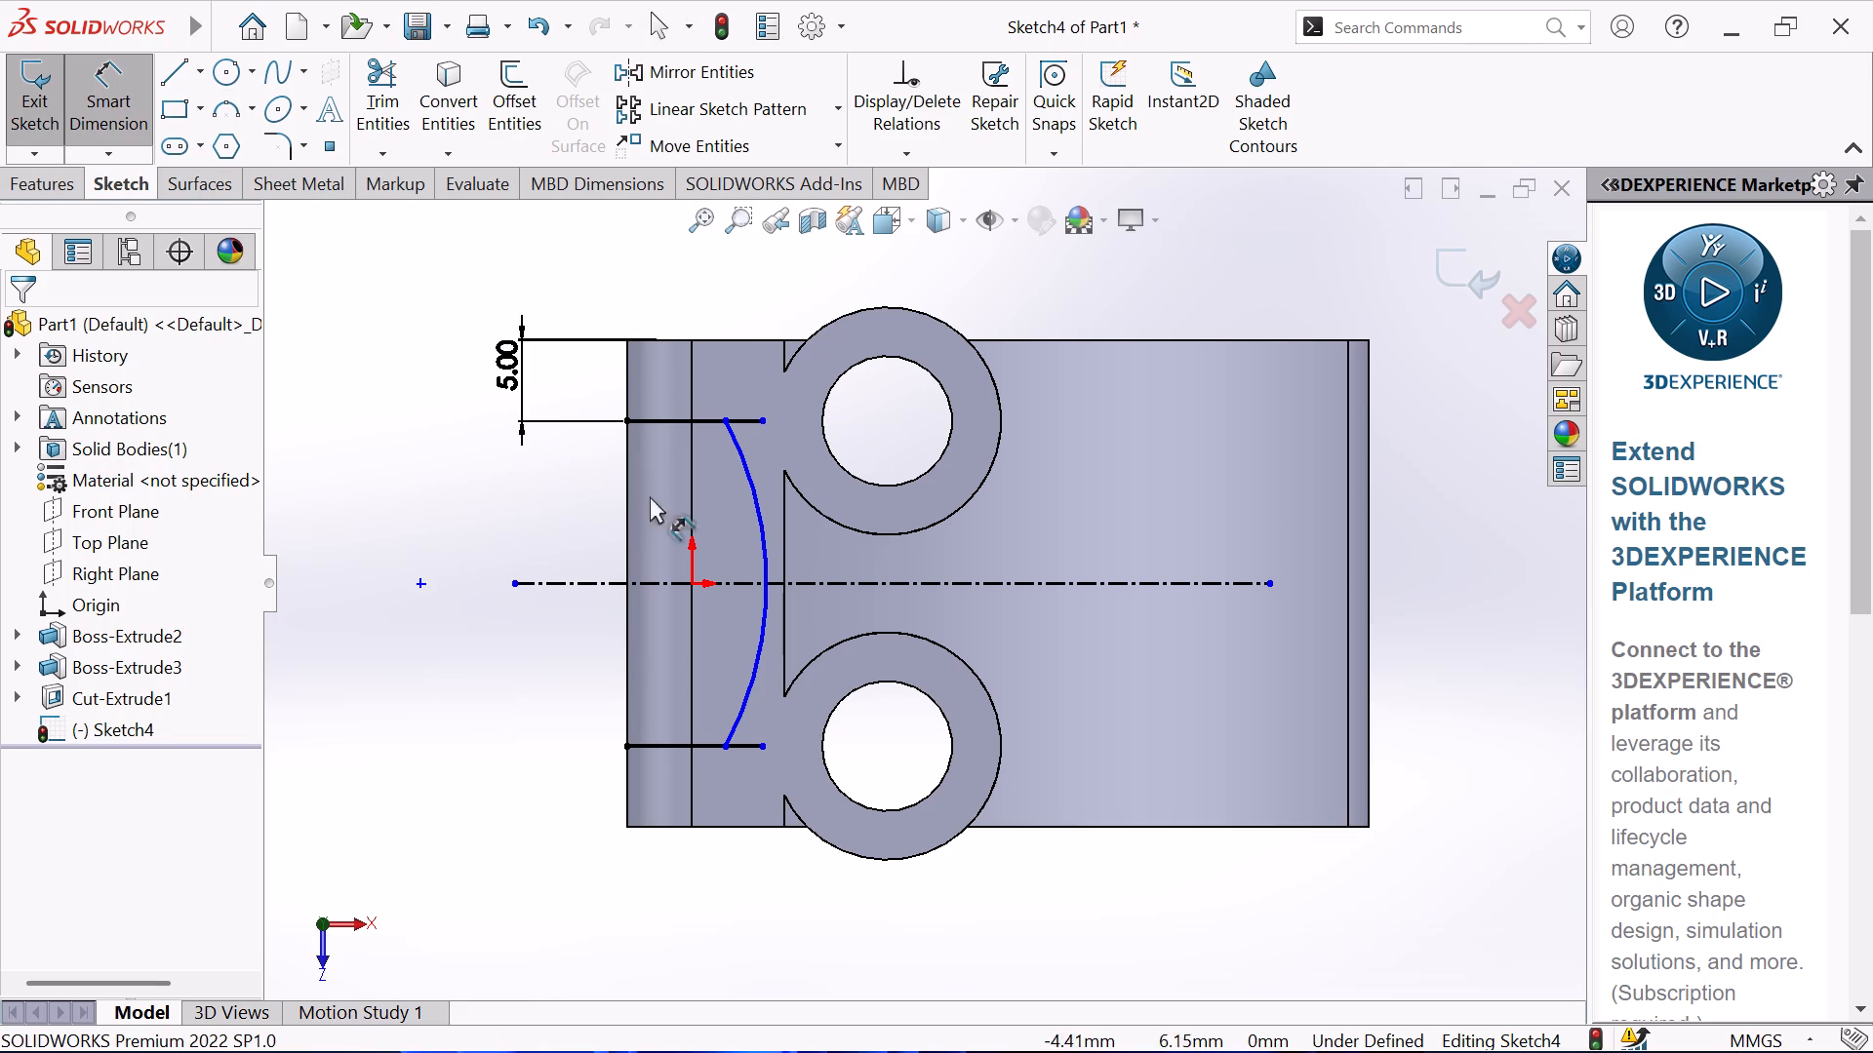
click(757, 523)
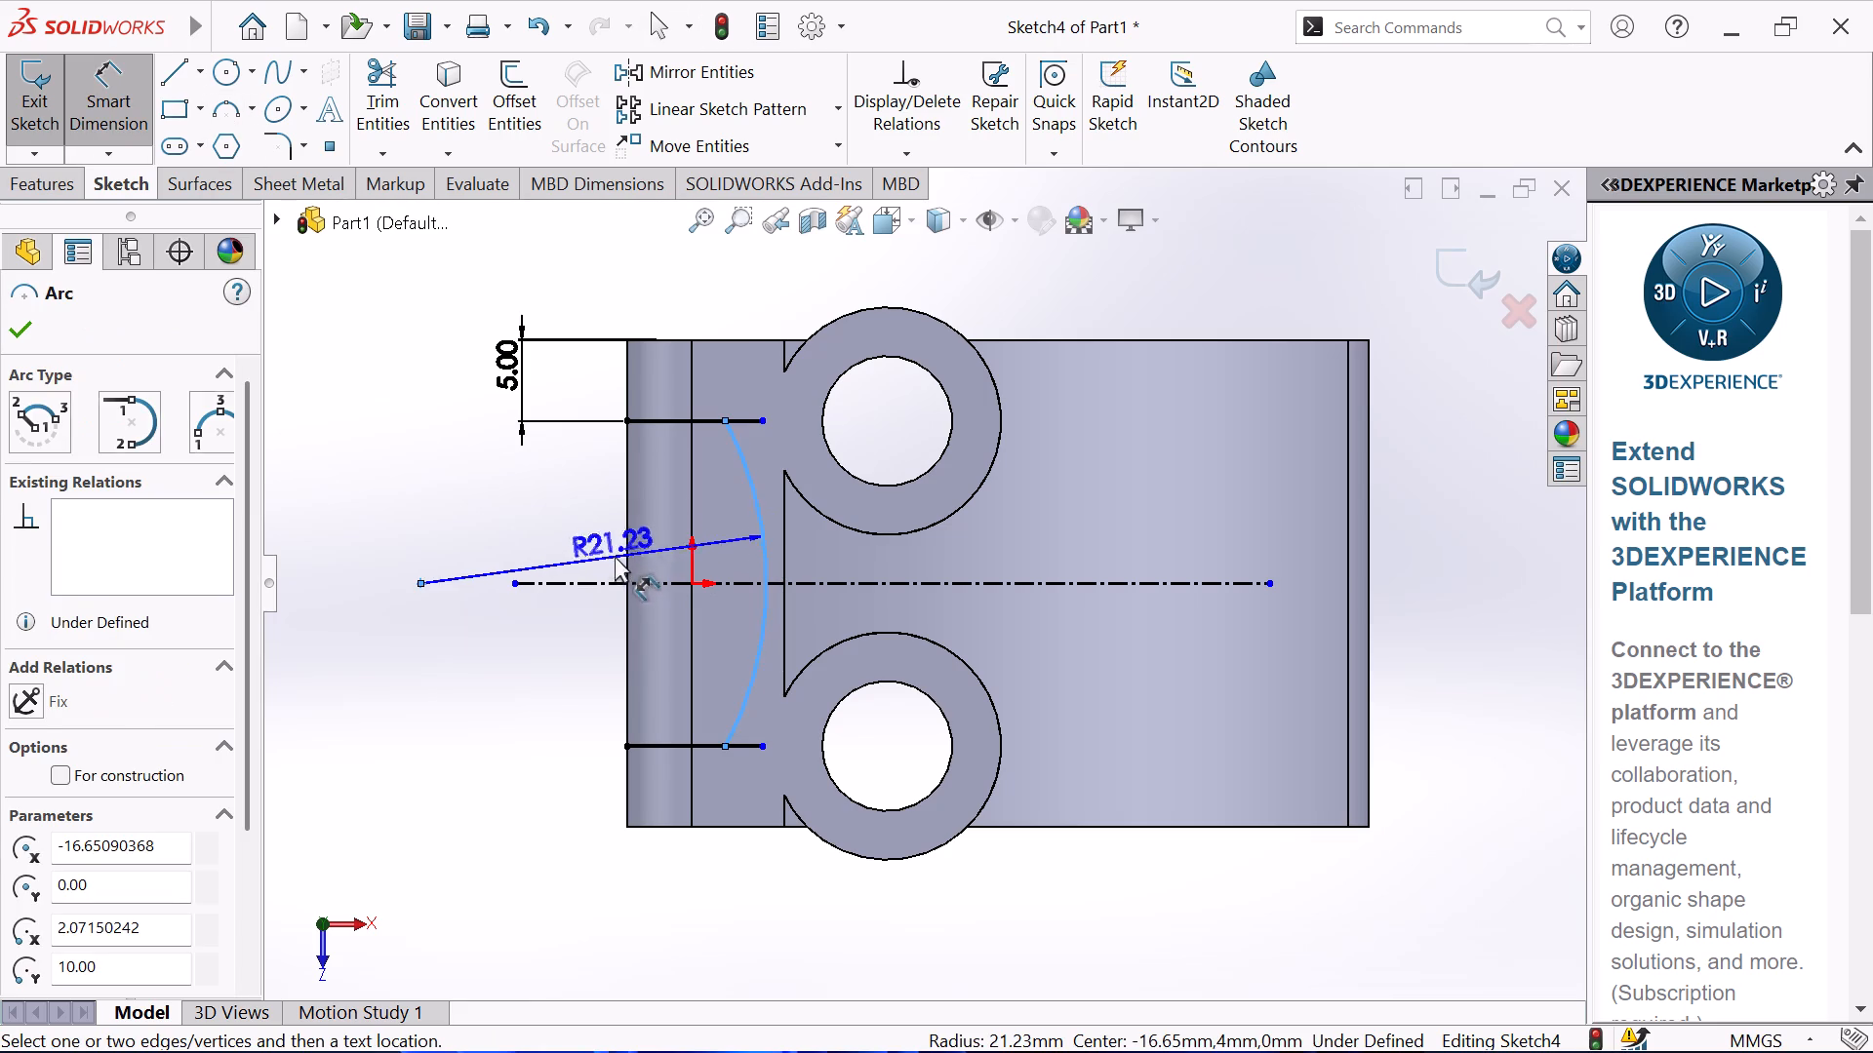
click(595, 543)
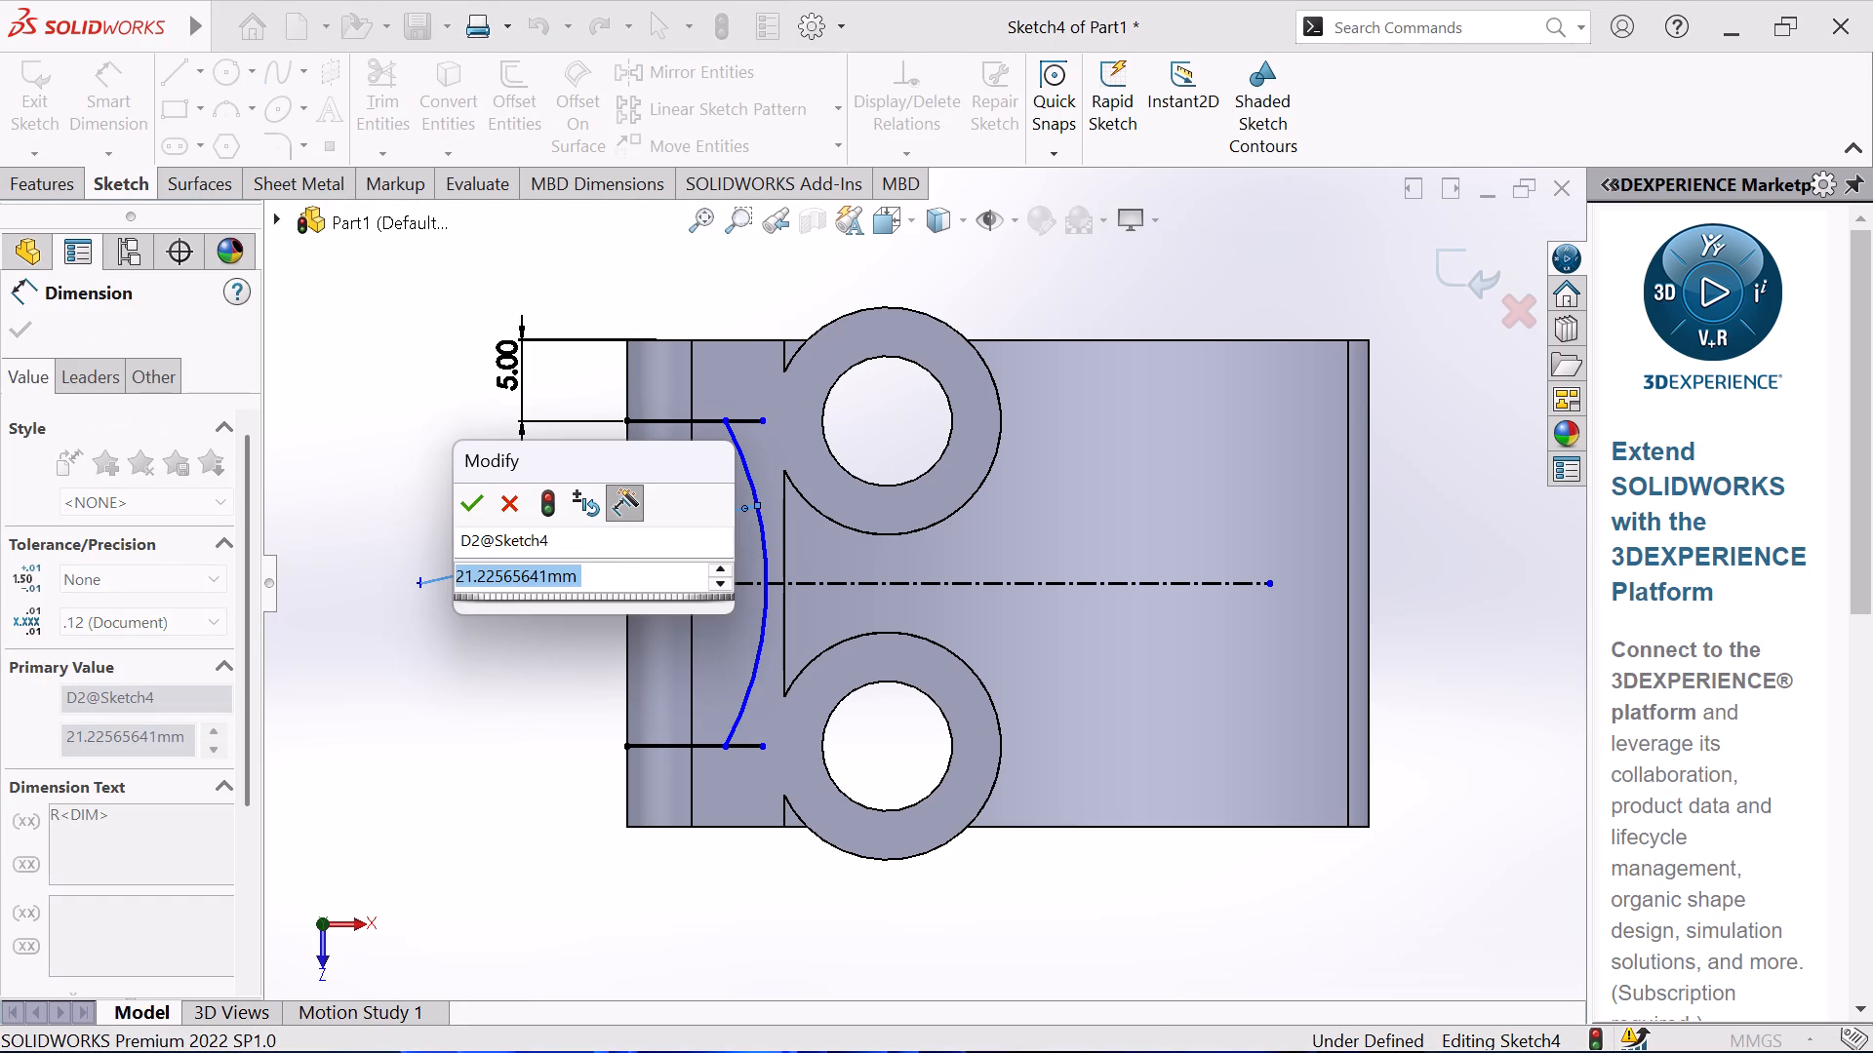
key(2)
key(0)
key(Return)
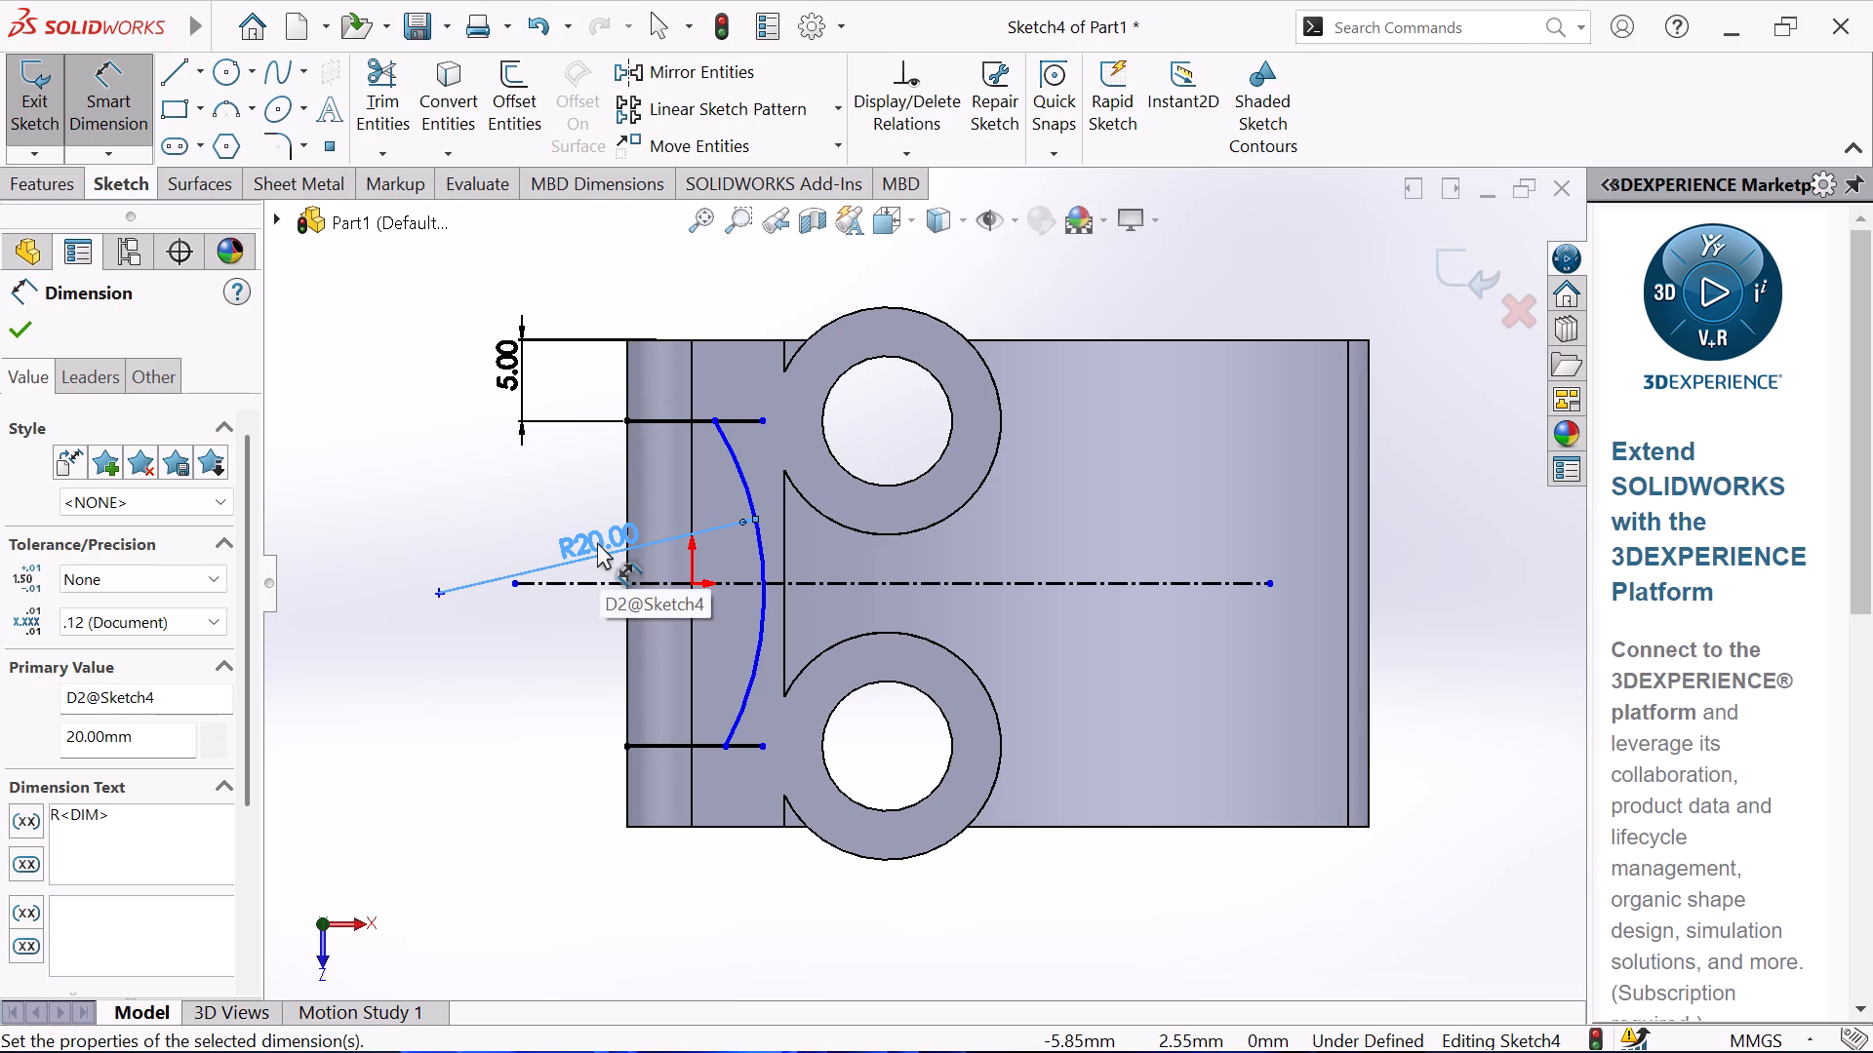
right_click(451, 650)
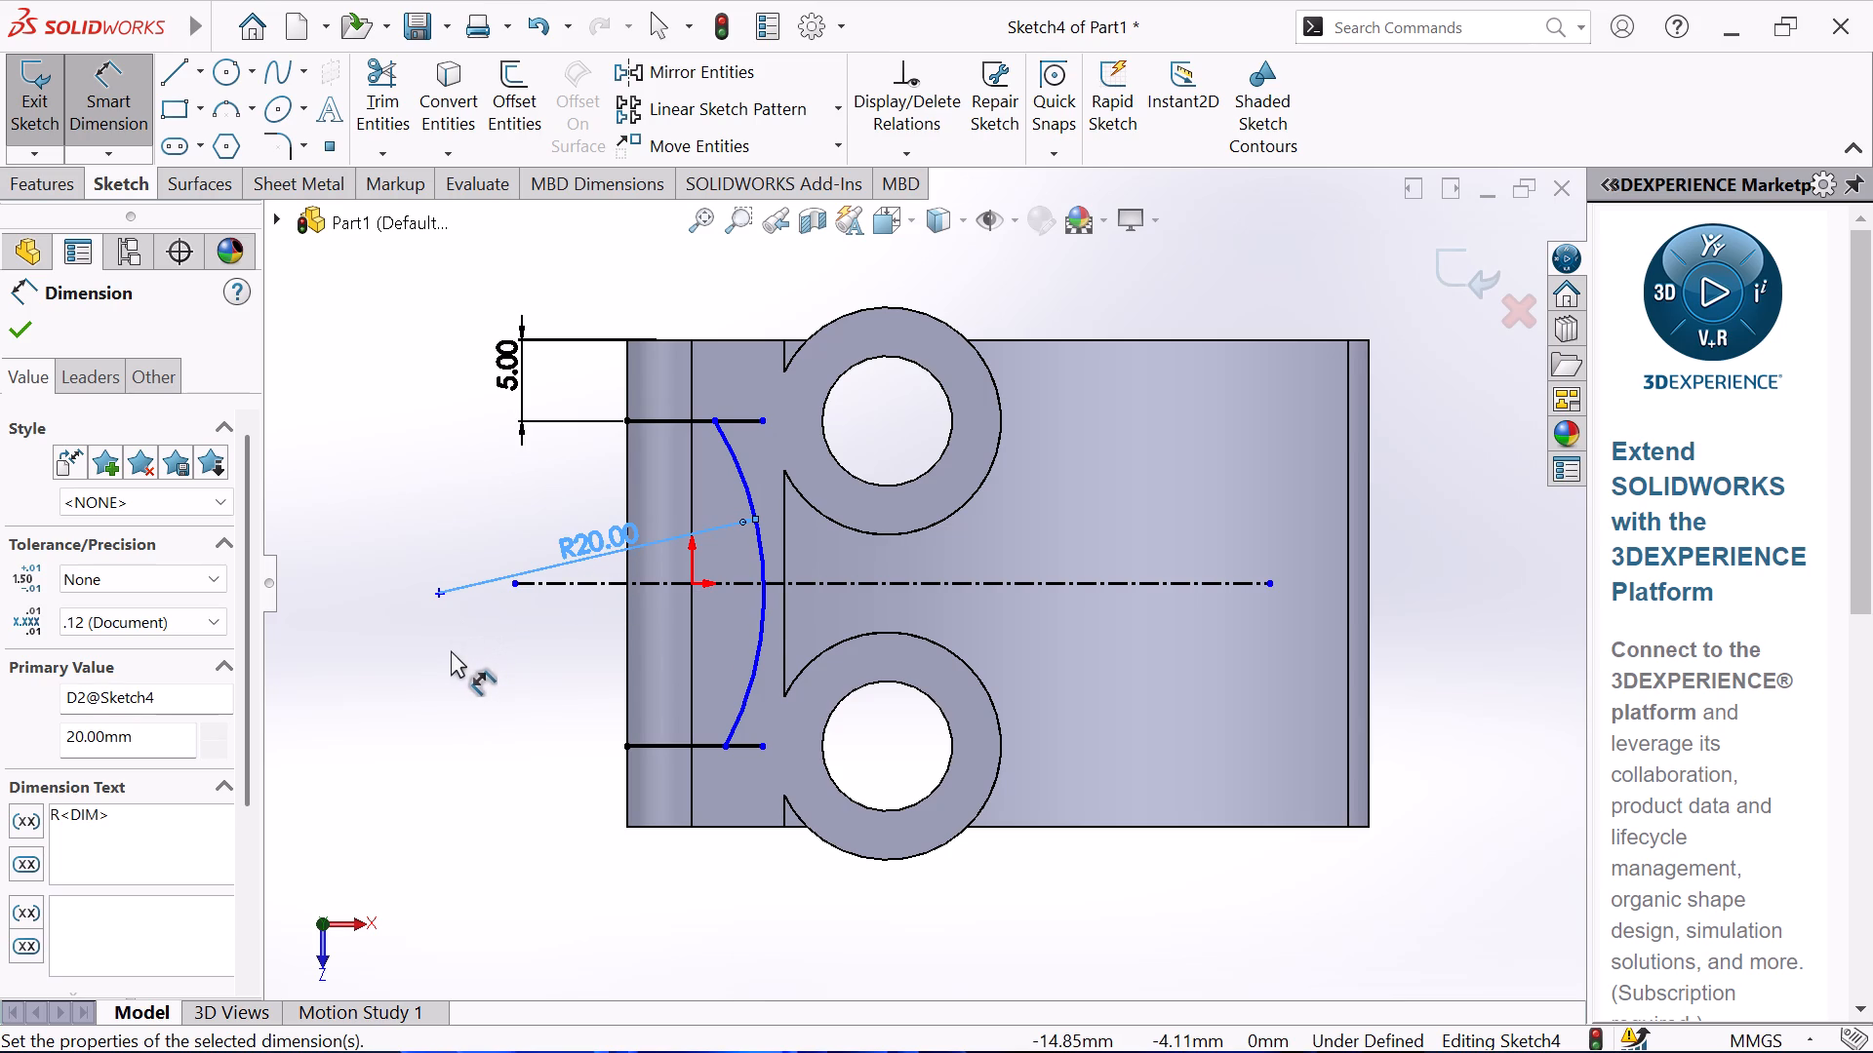
Fully define only the selected 20 mm radius arc using Fully Define Sketch.
click(500, 739)
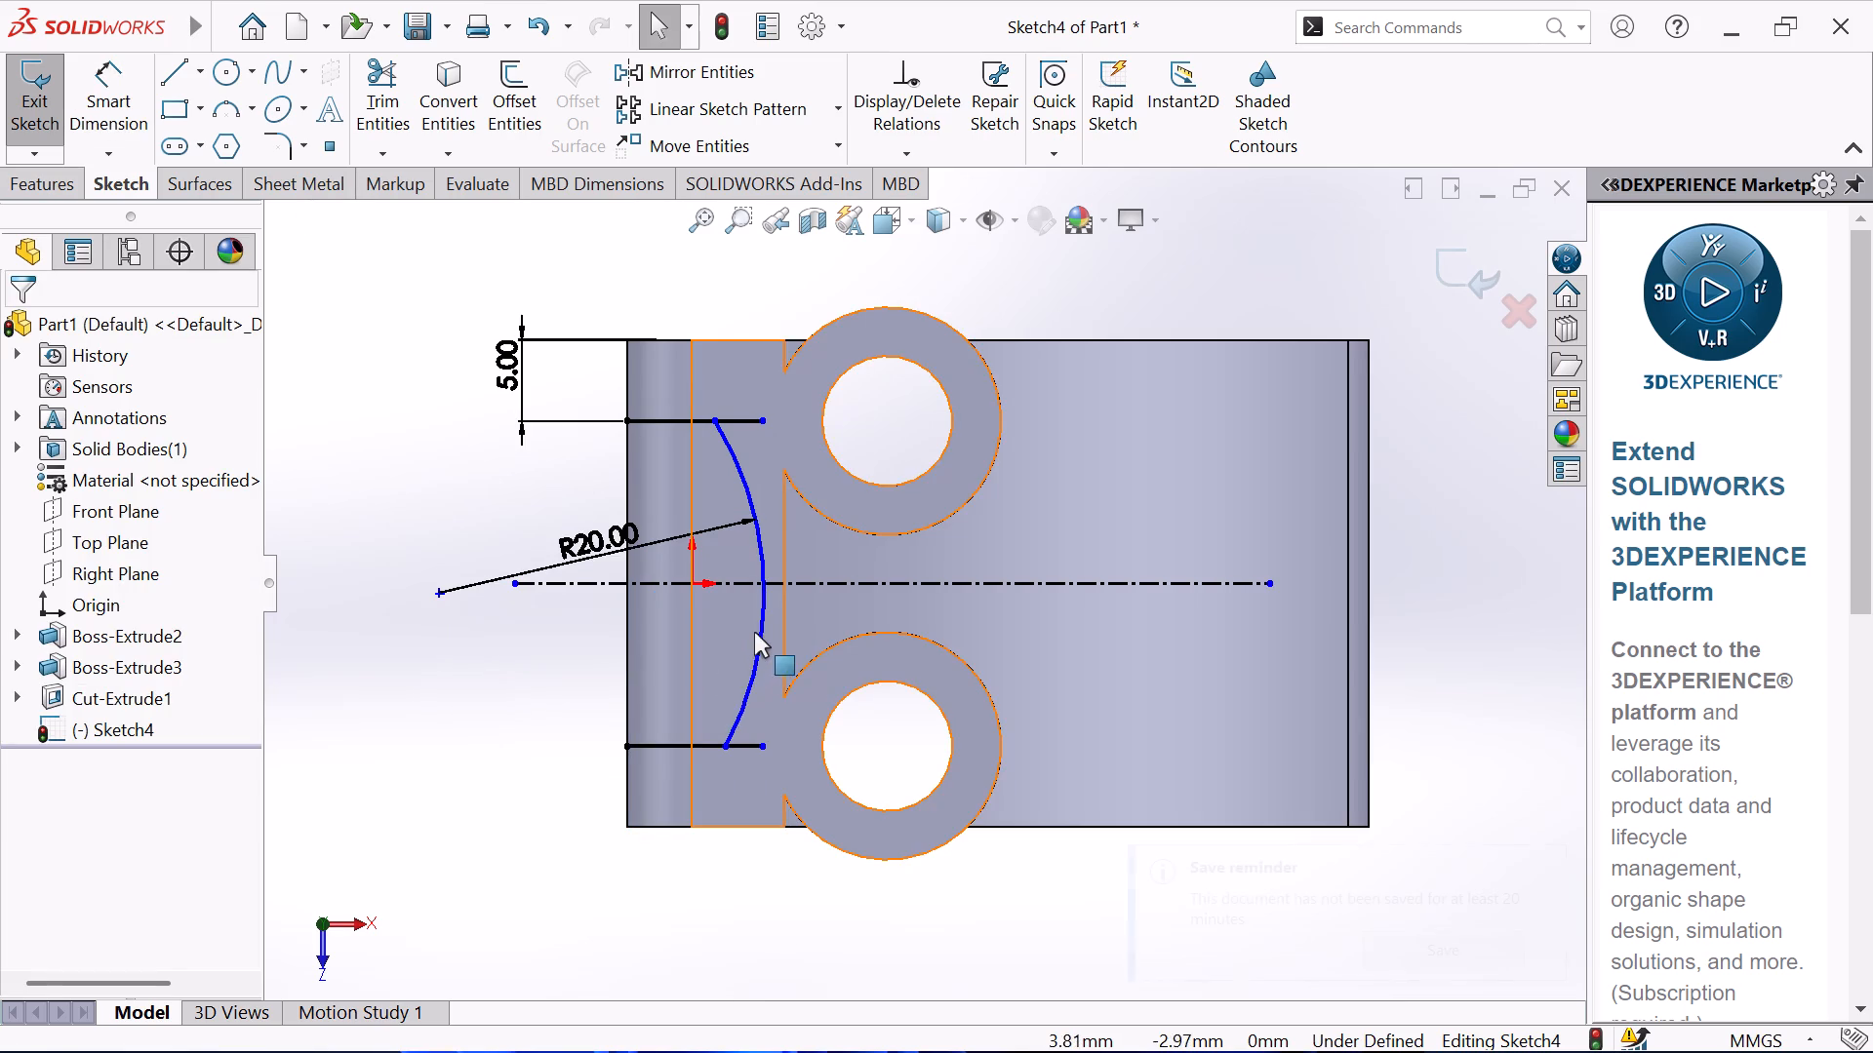
right_click(757, 628)
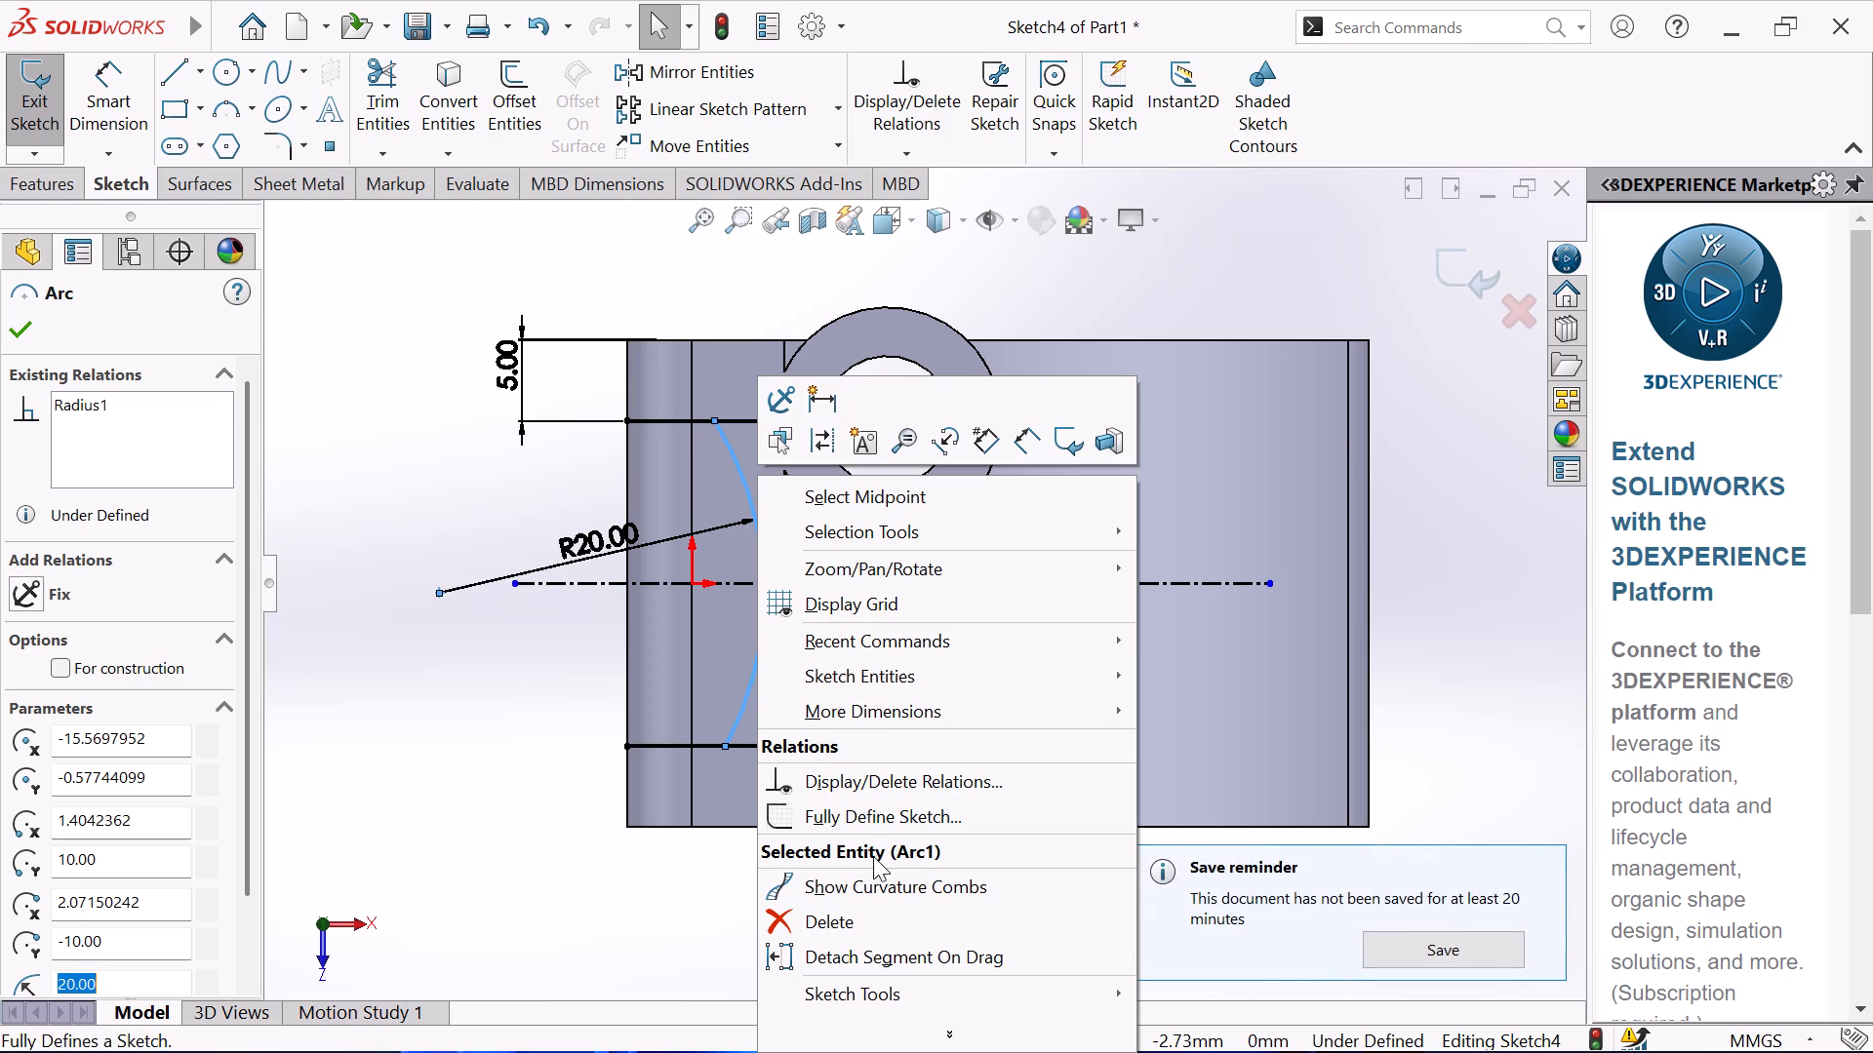
click(860, 818)
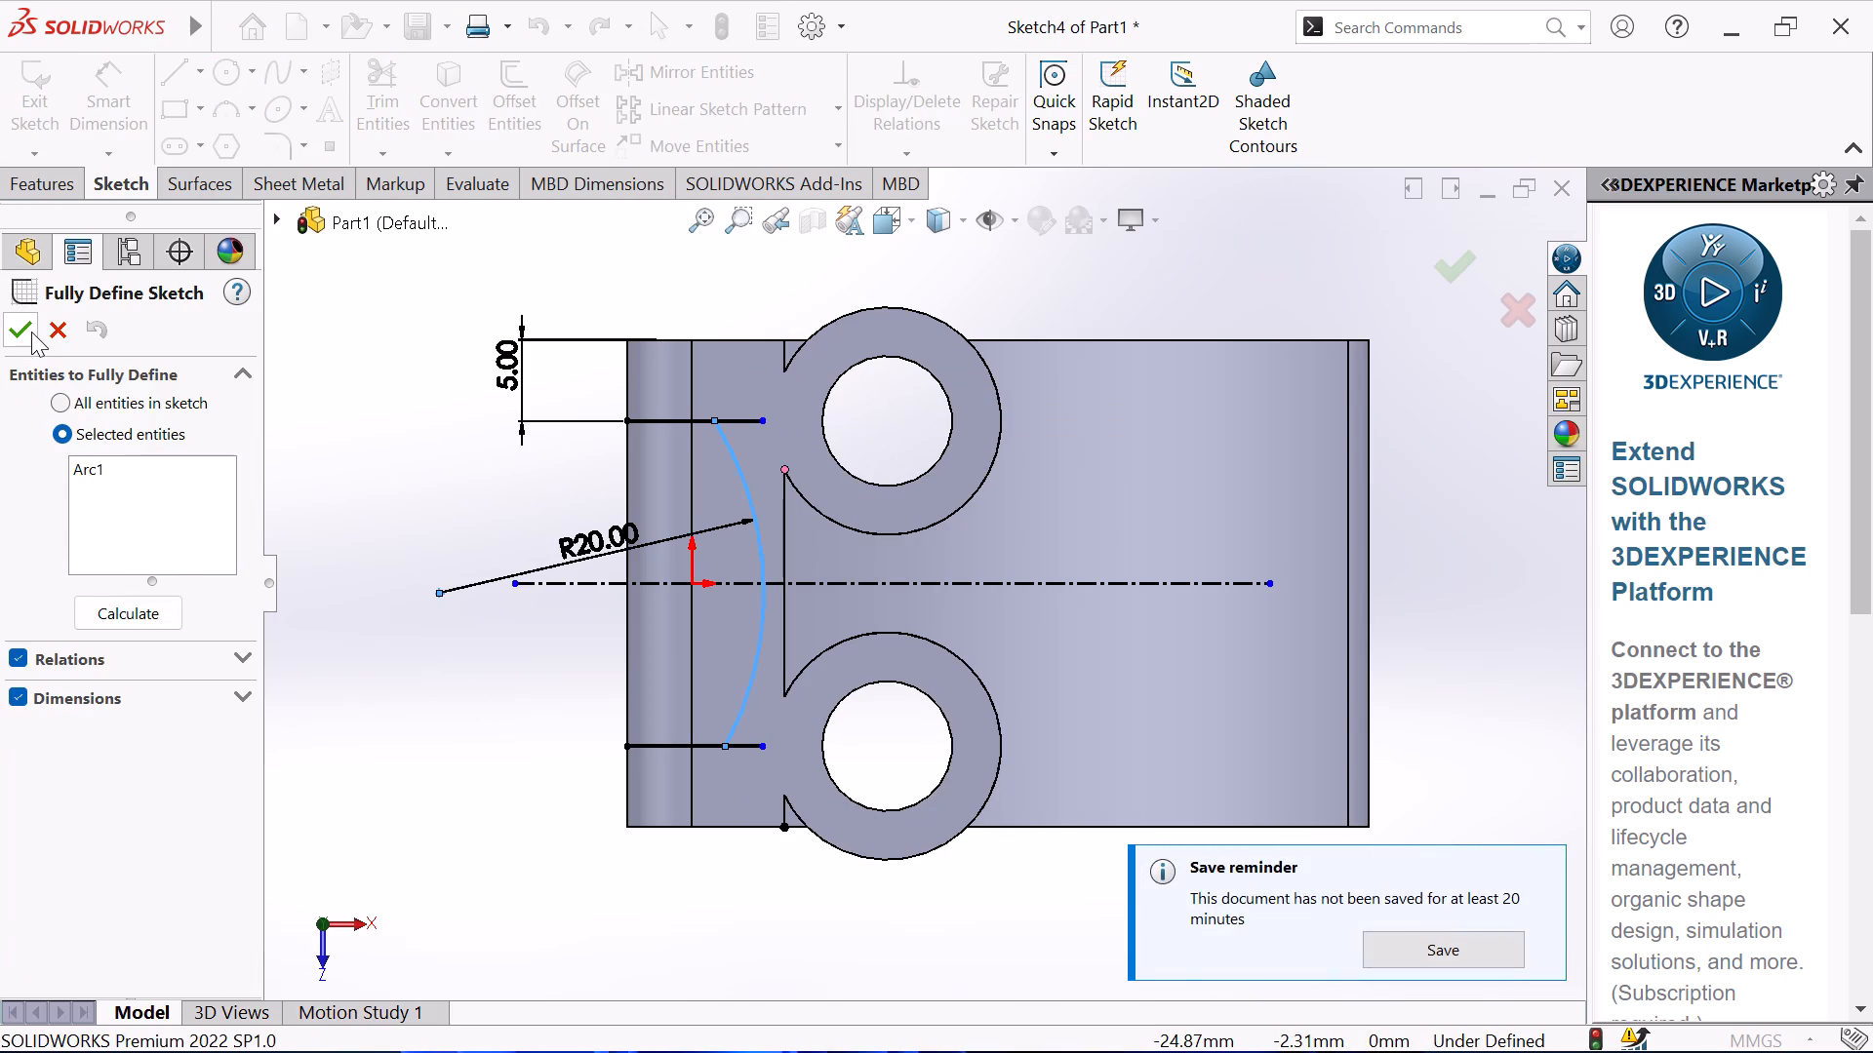
click(31, 331)
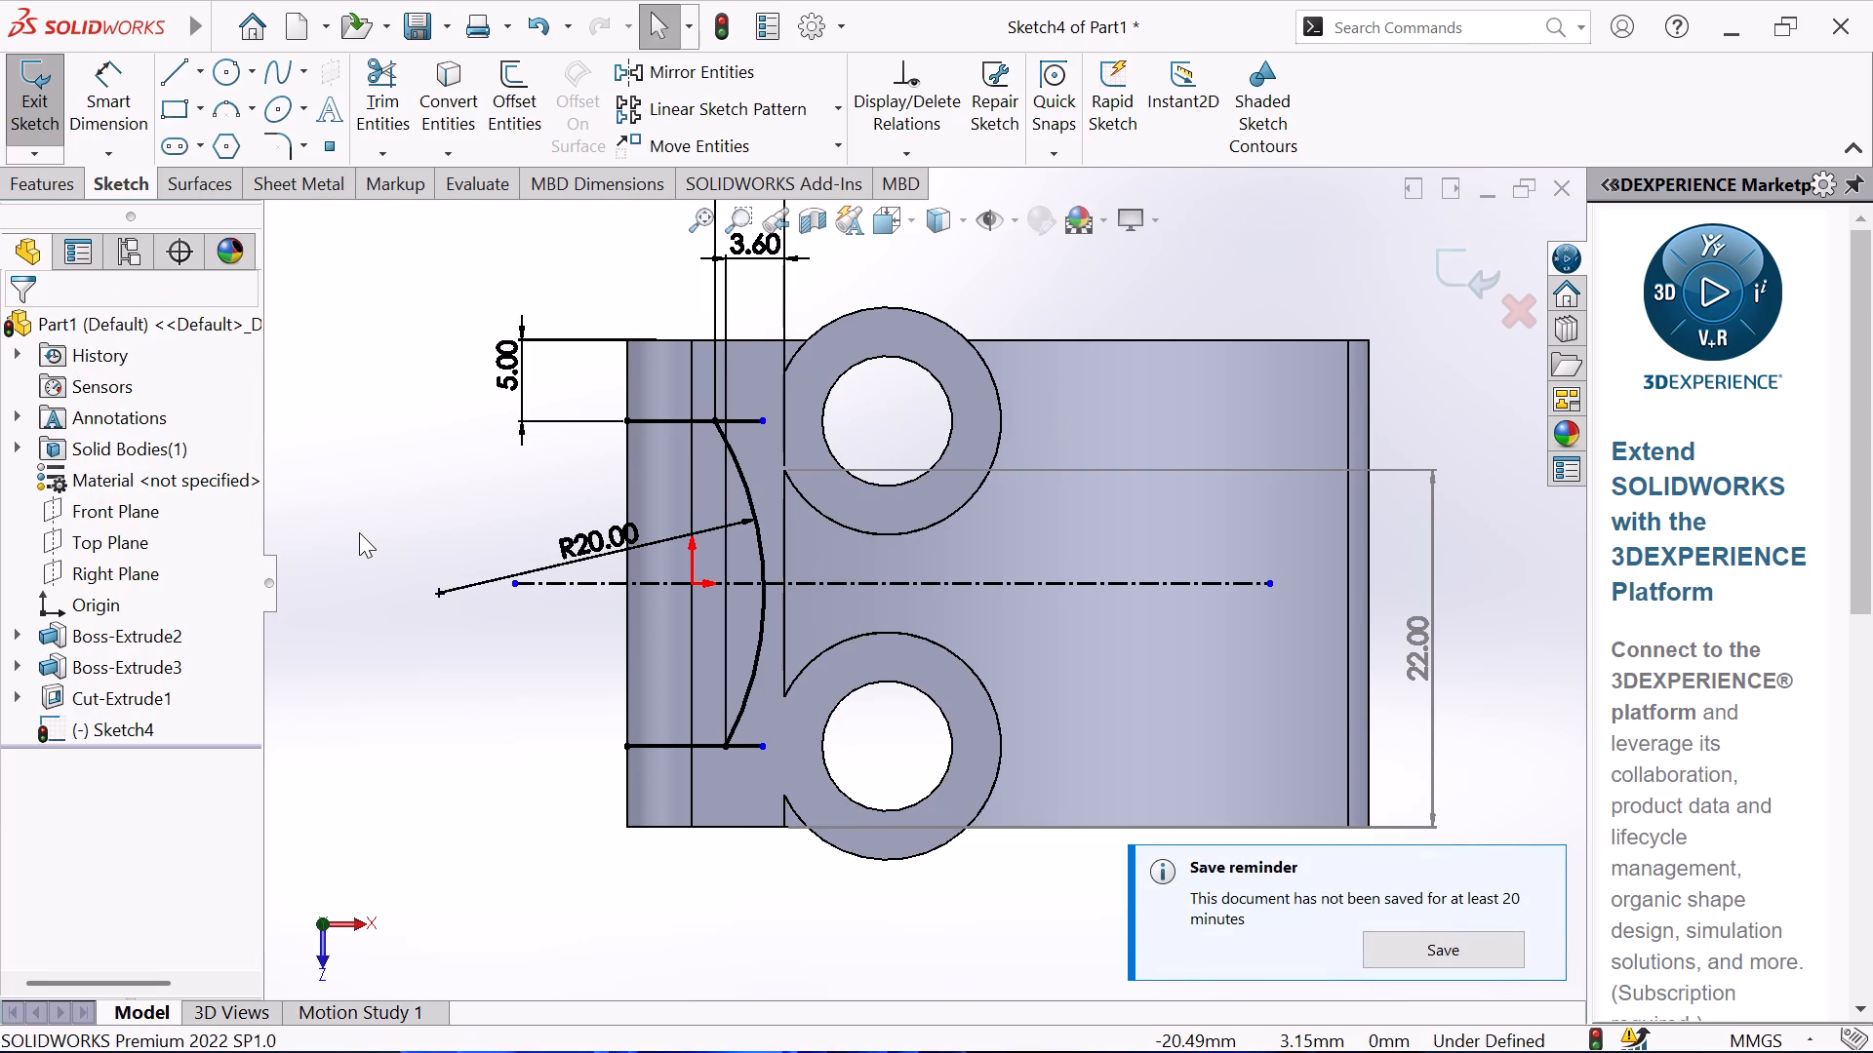
Convert the body's outer silhouette edge, at the open ends of the two horizontal lines, into a sketch line.
scroll(359, 532, up, 3)
scroll(767, 545, down, 1)
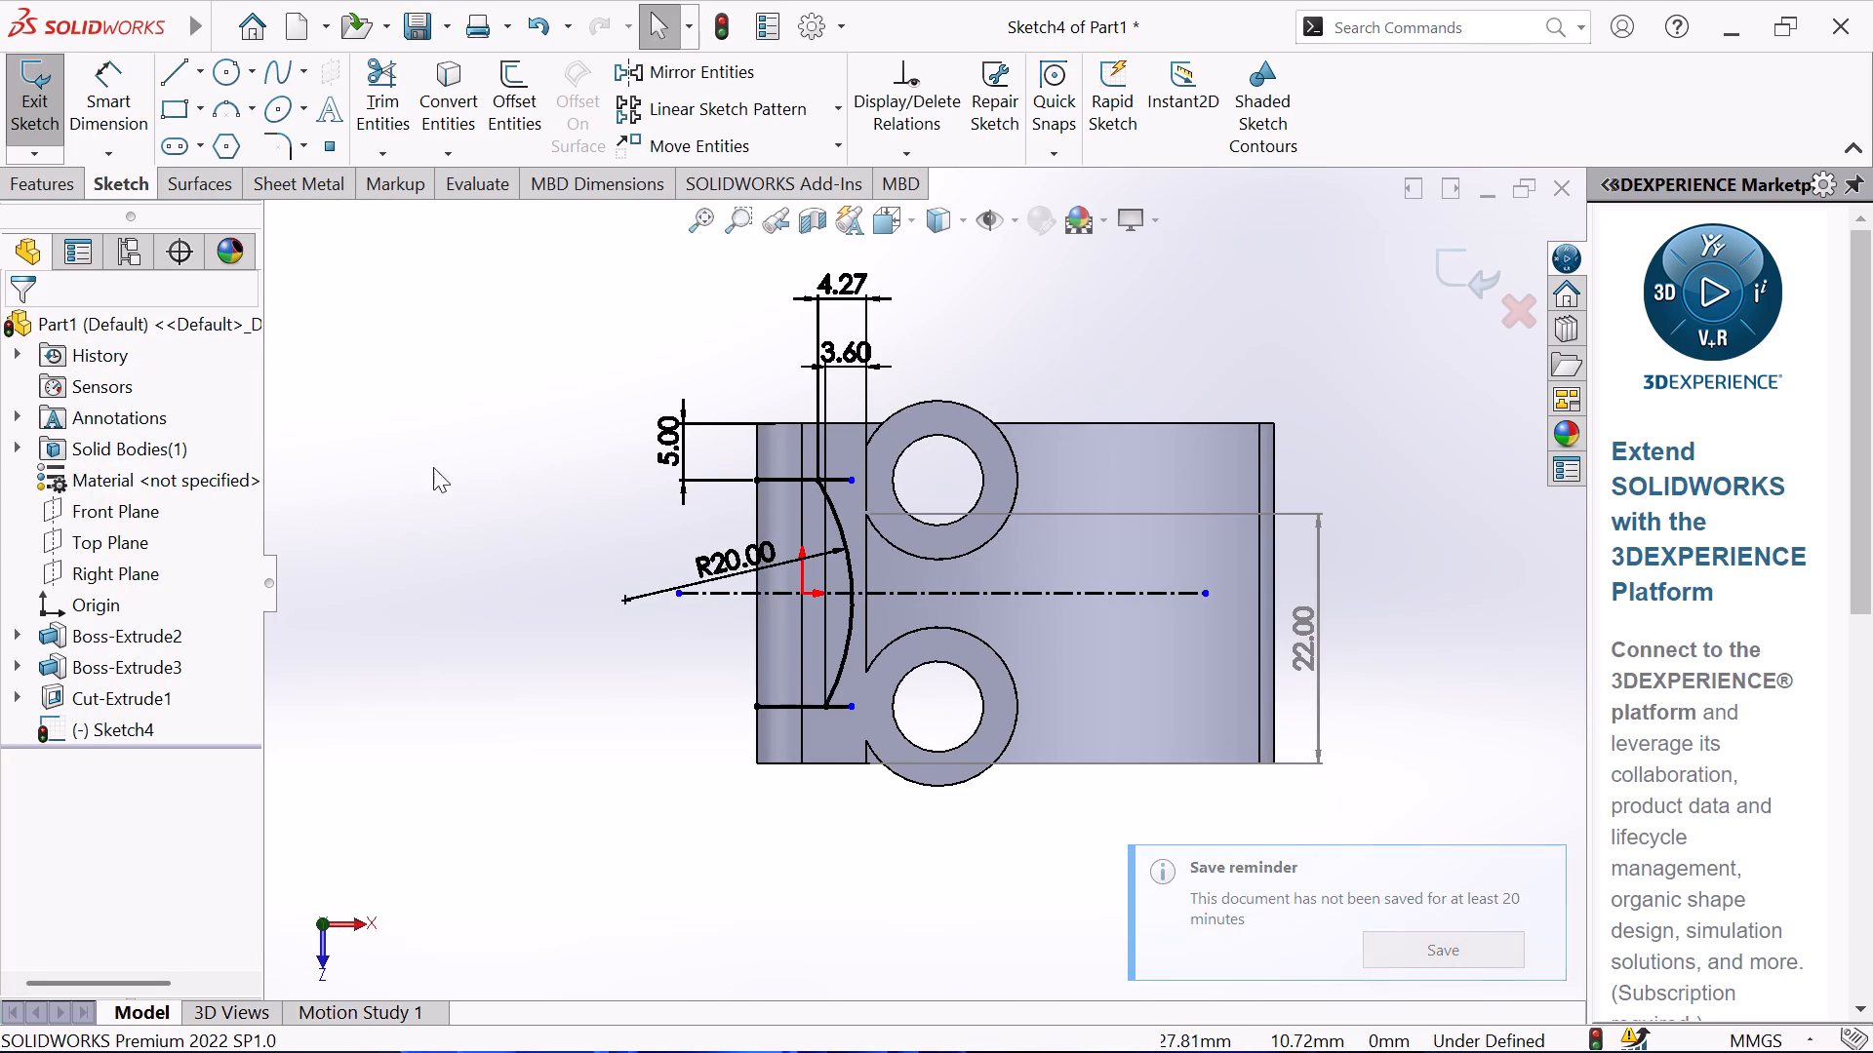
scroll(1174, 455, down, 2)
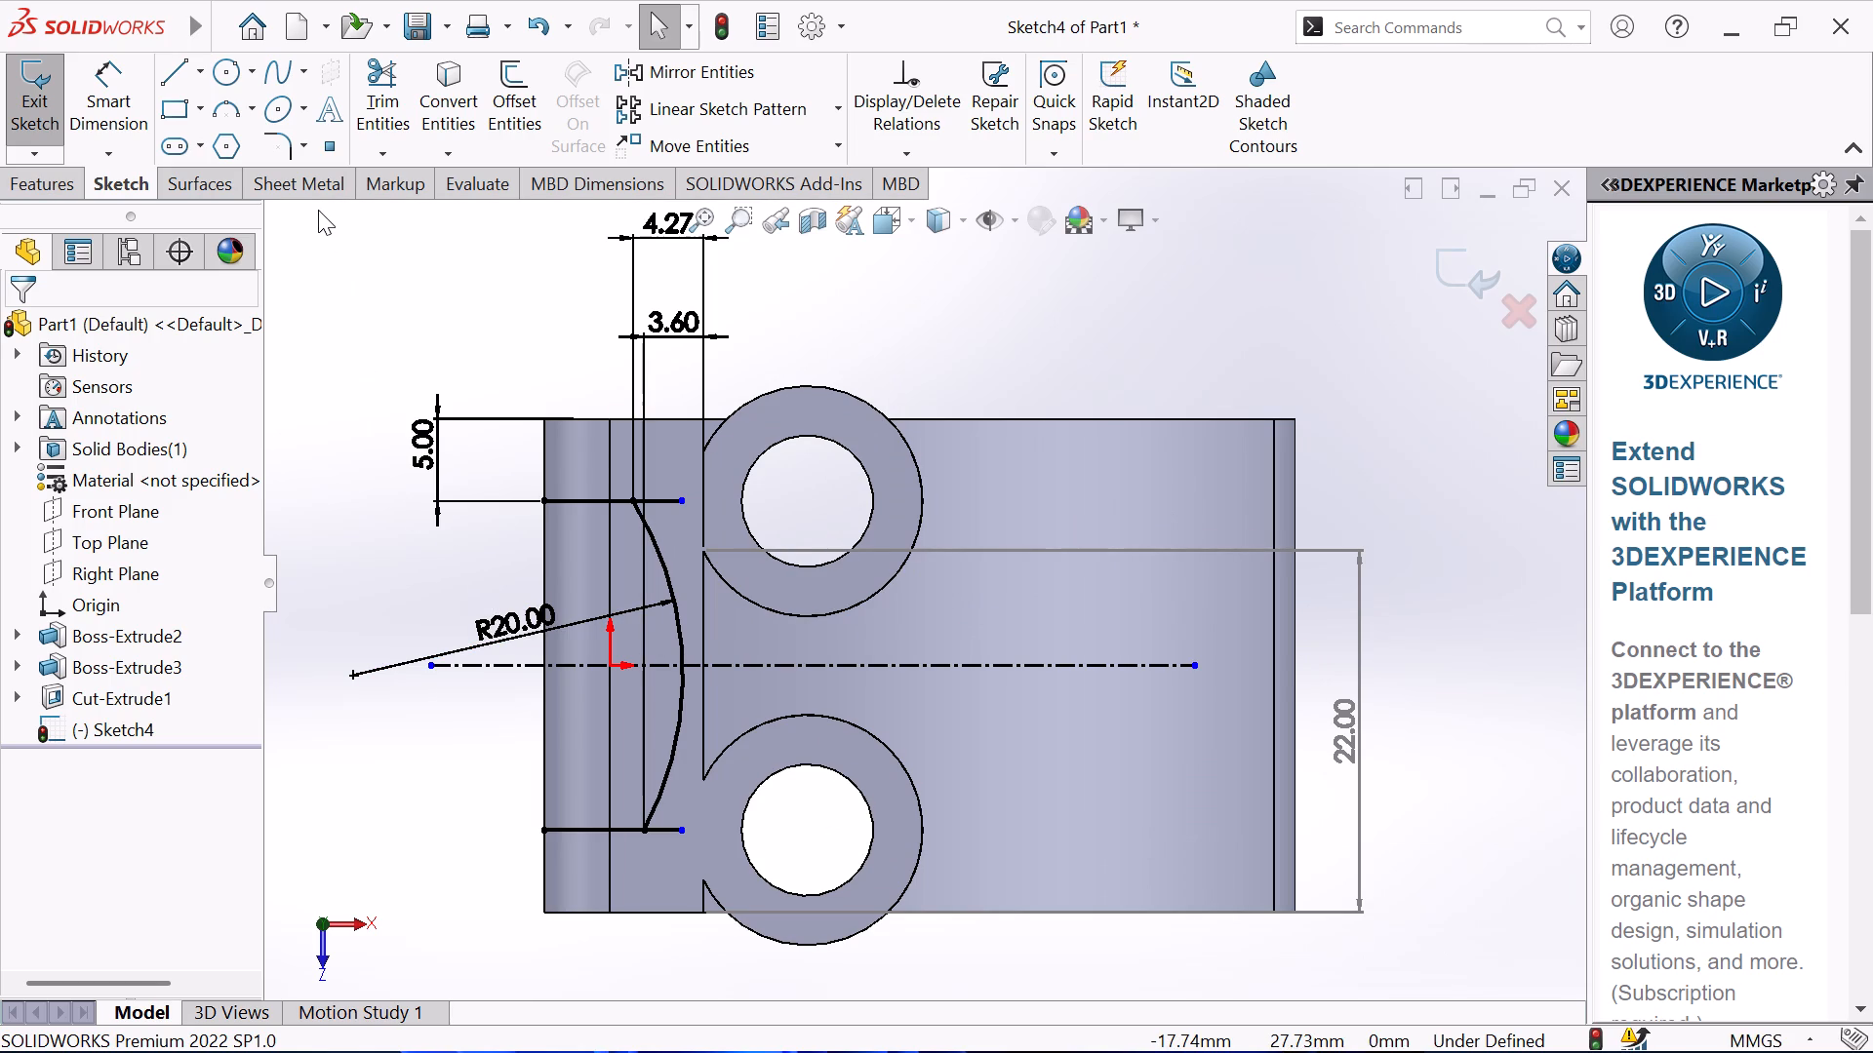
click(457, 117)
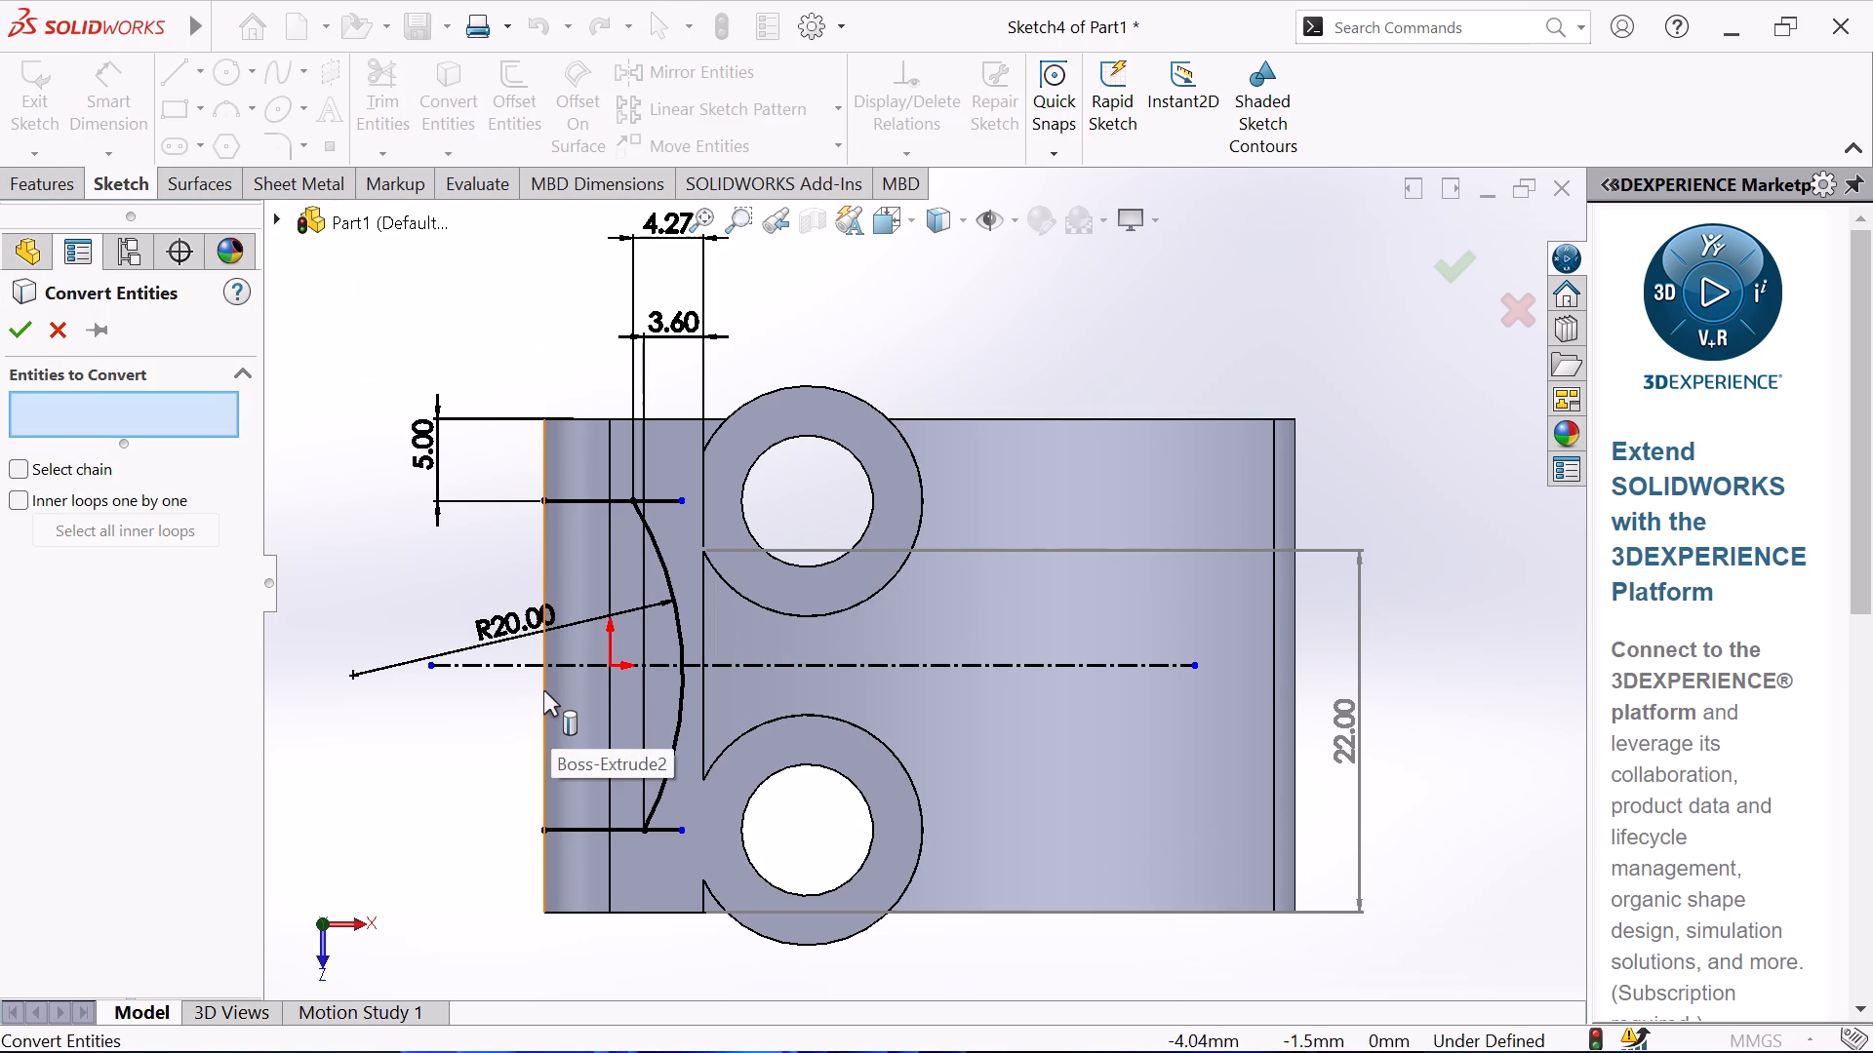
click(543, 689)
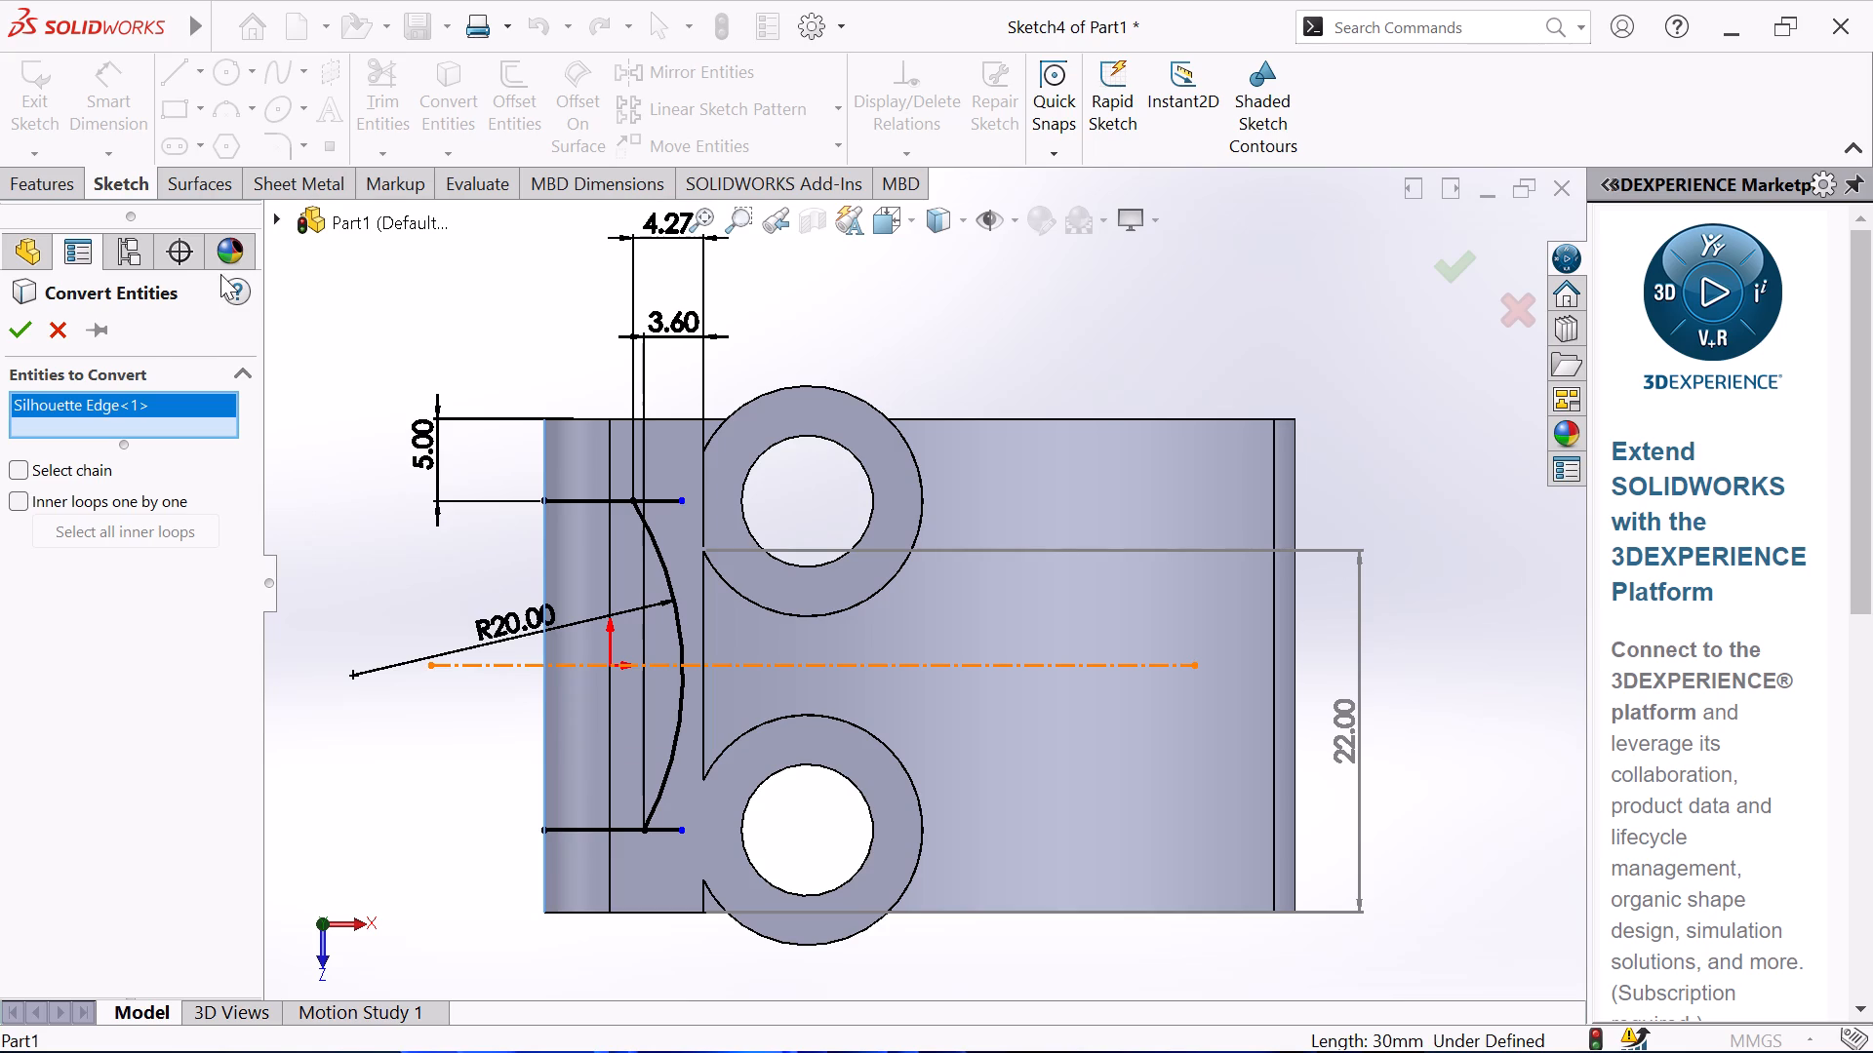
click(15, 330)
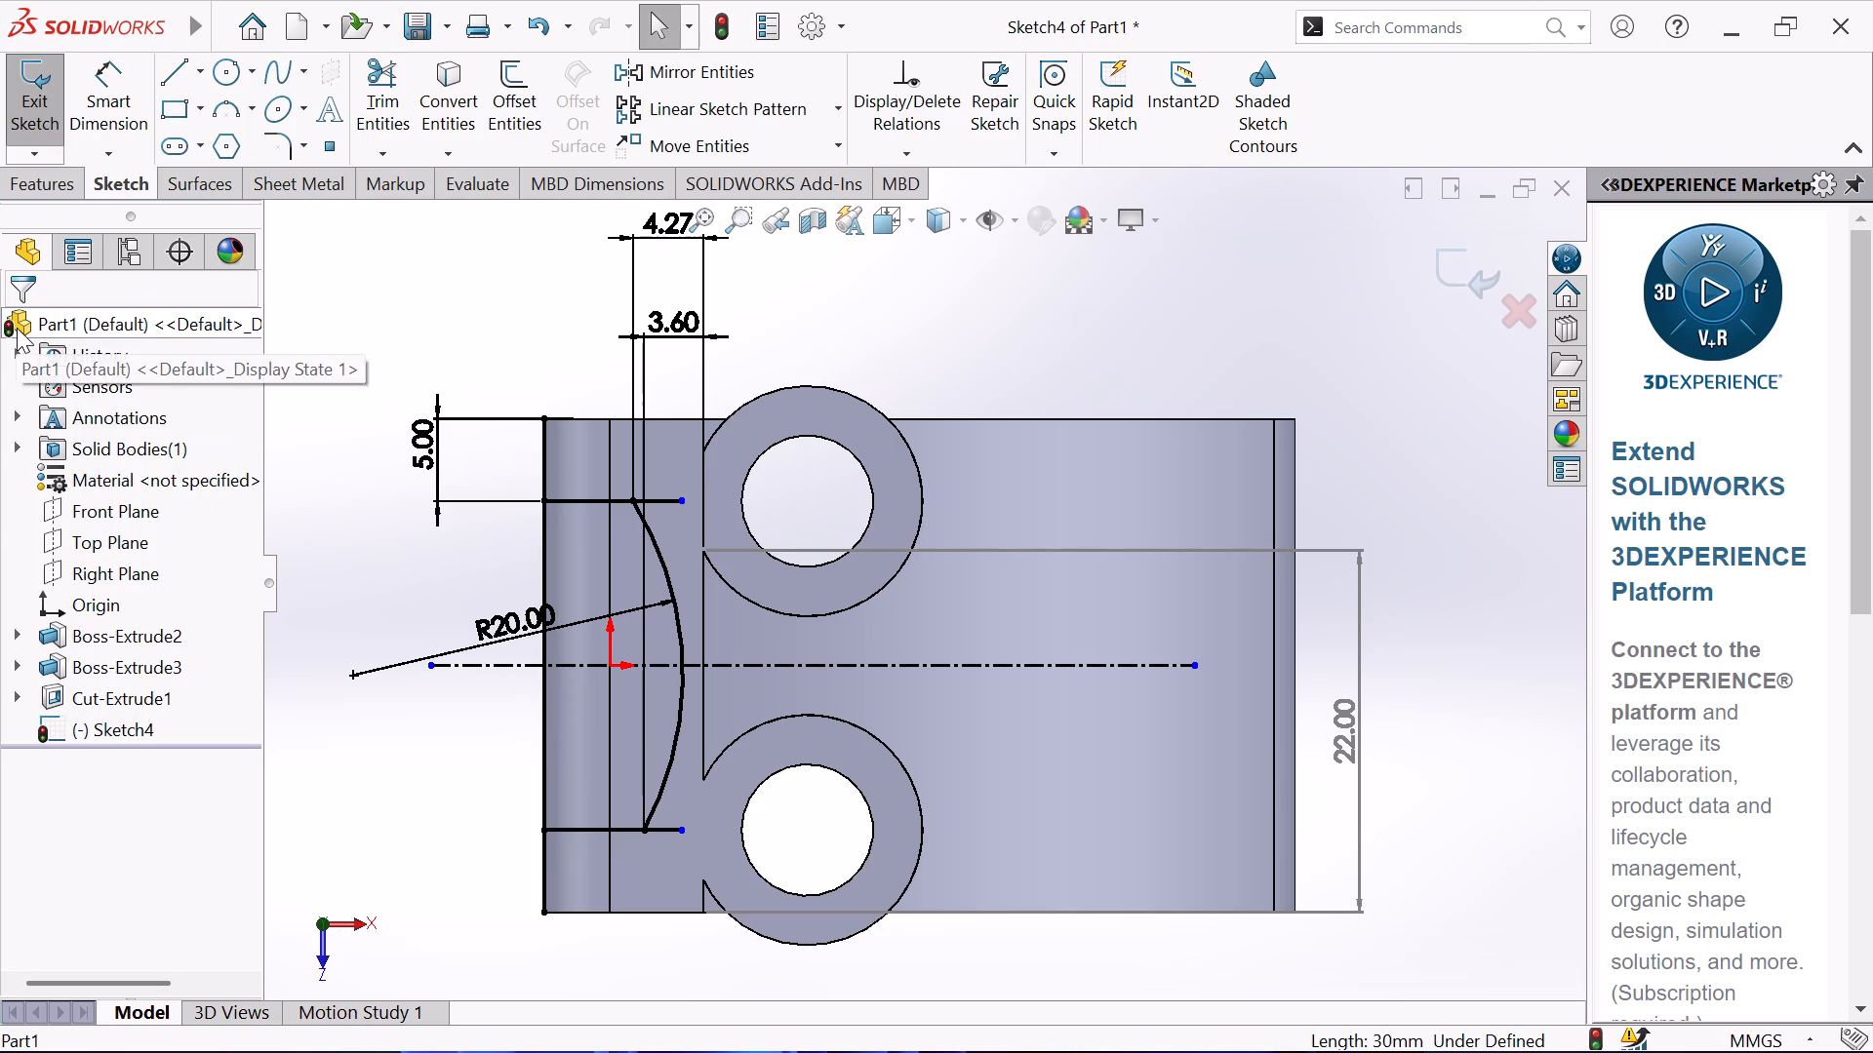
Trim the converted edge outside the two horizontal lines, and trim both horizontal lines' overhangs beyond the arc.
click(395, 93)
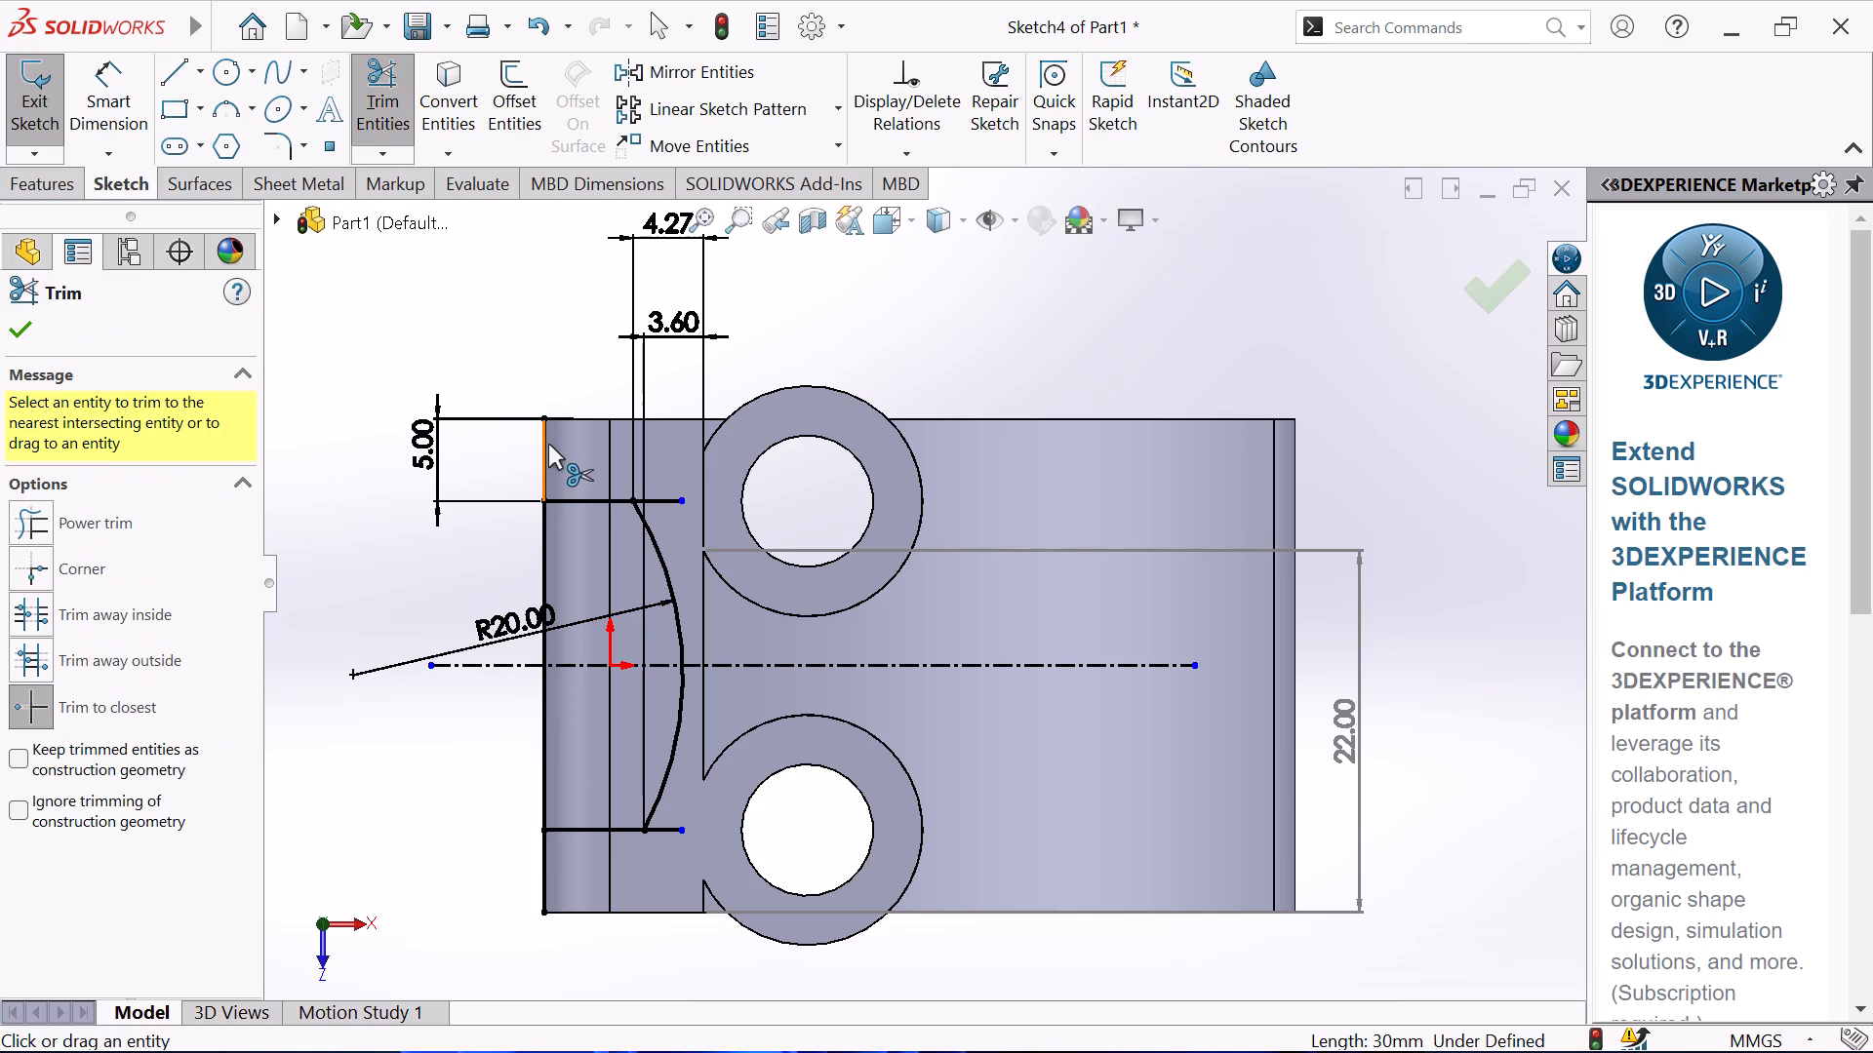
click(541, 440)
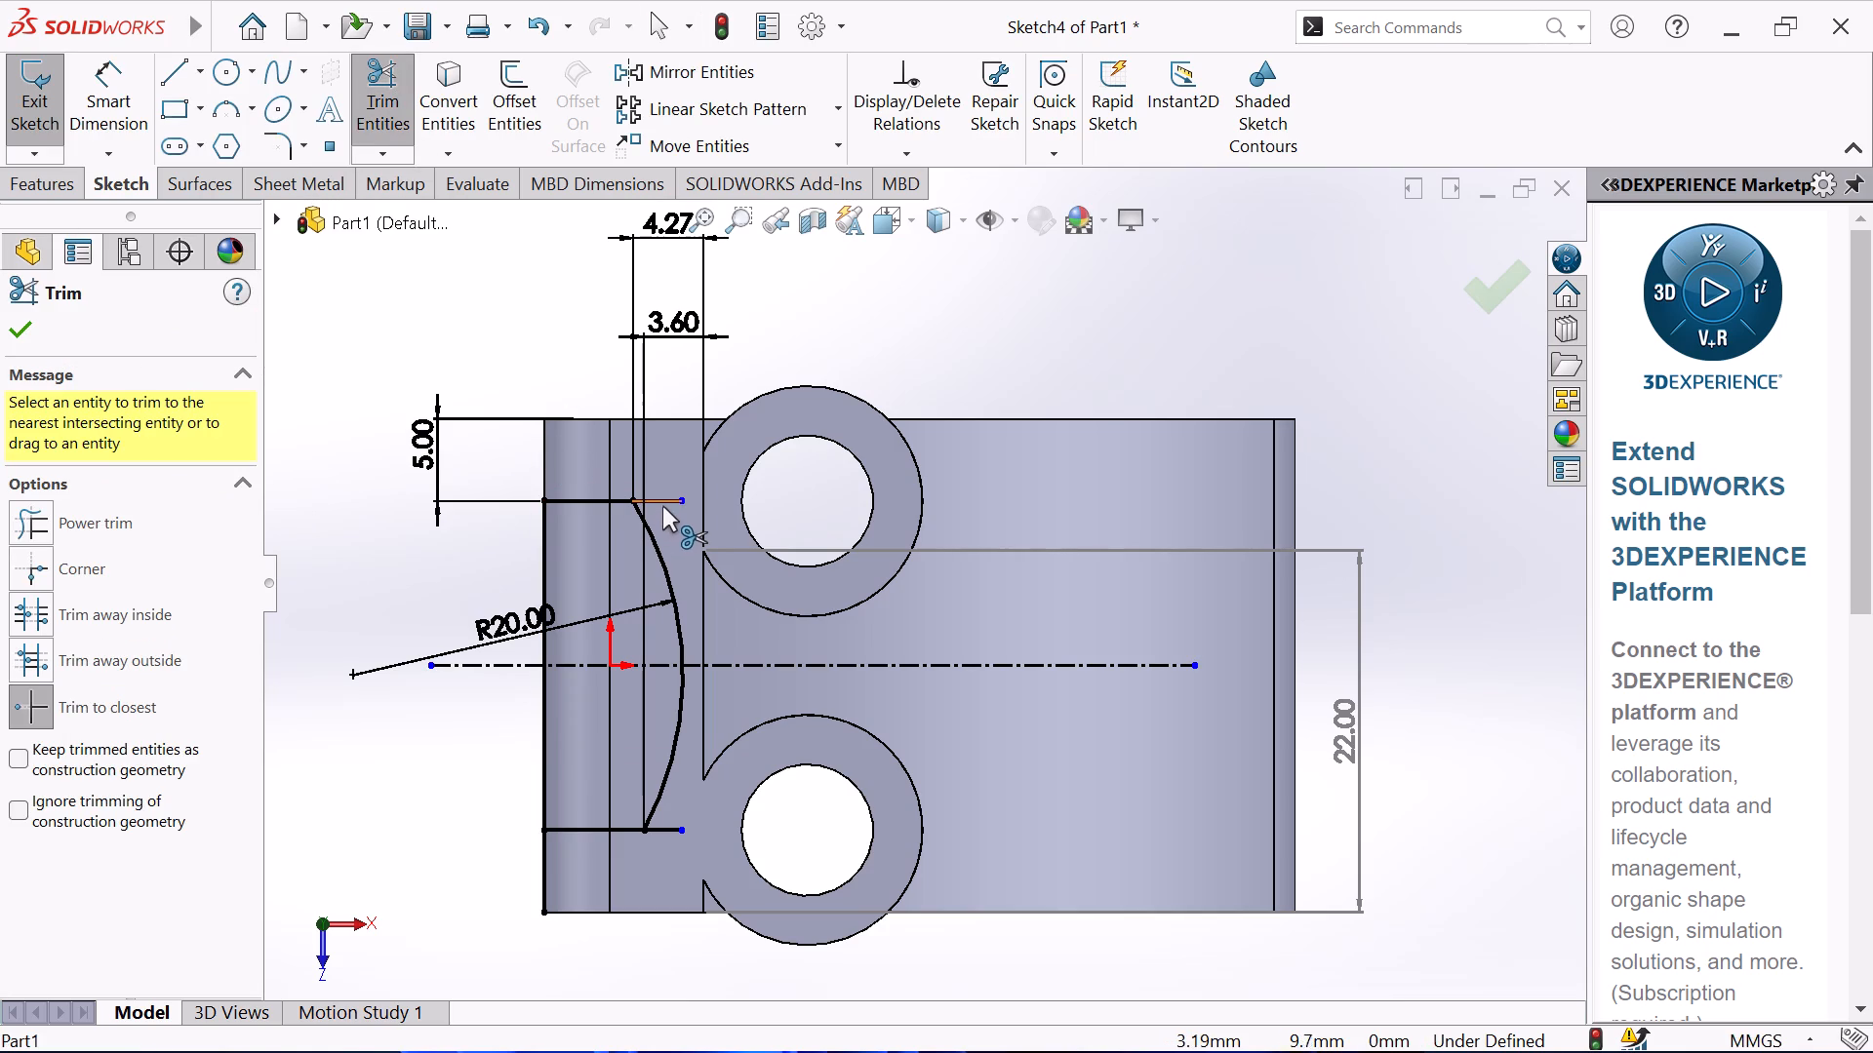
click(662, 503)
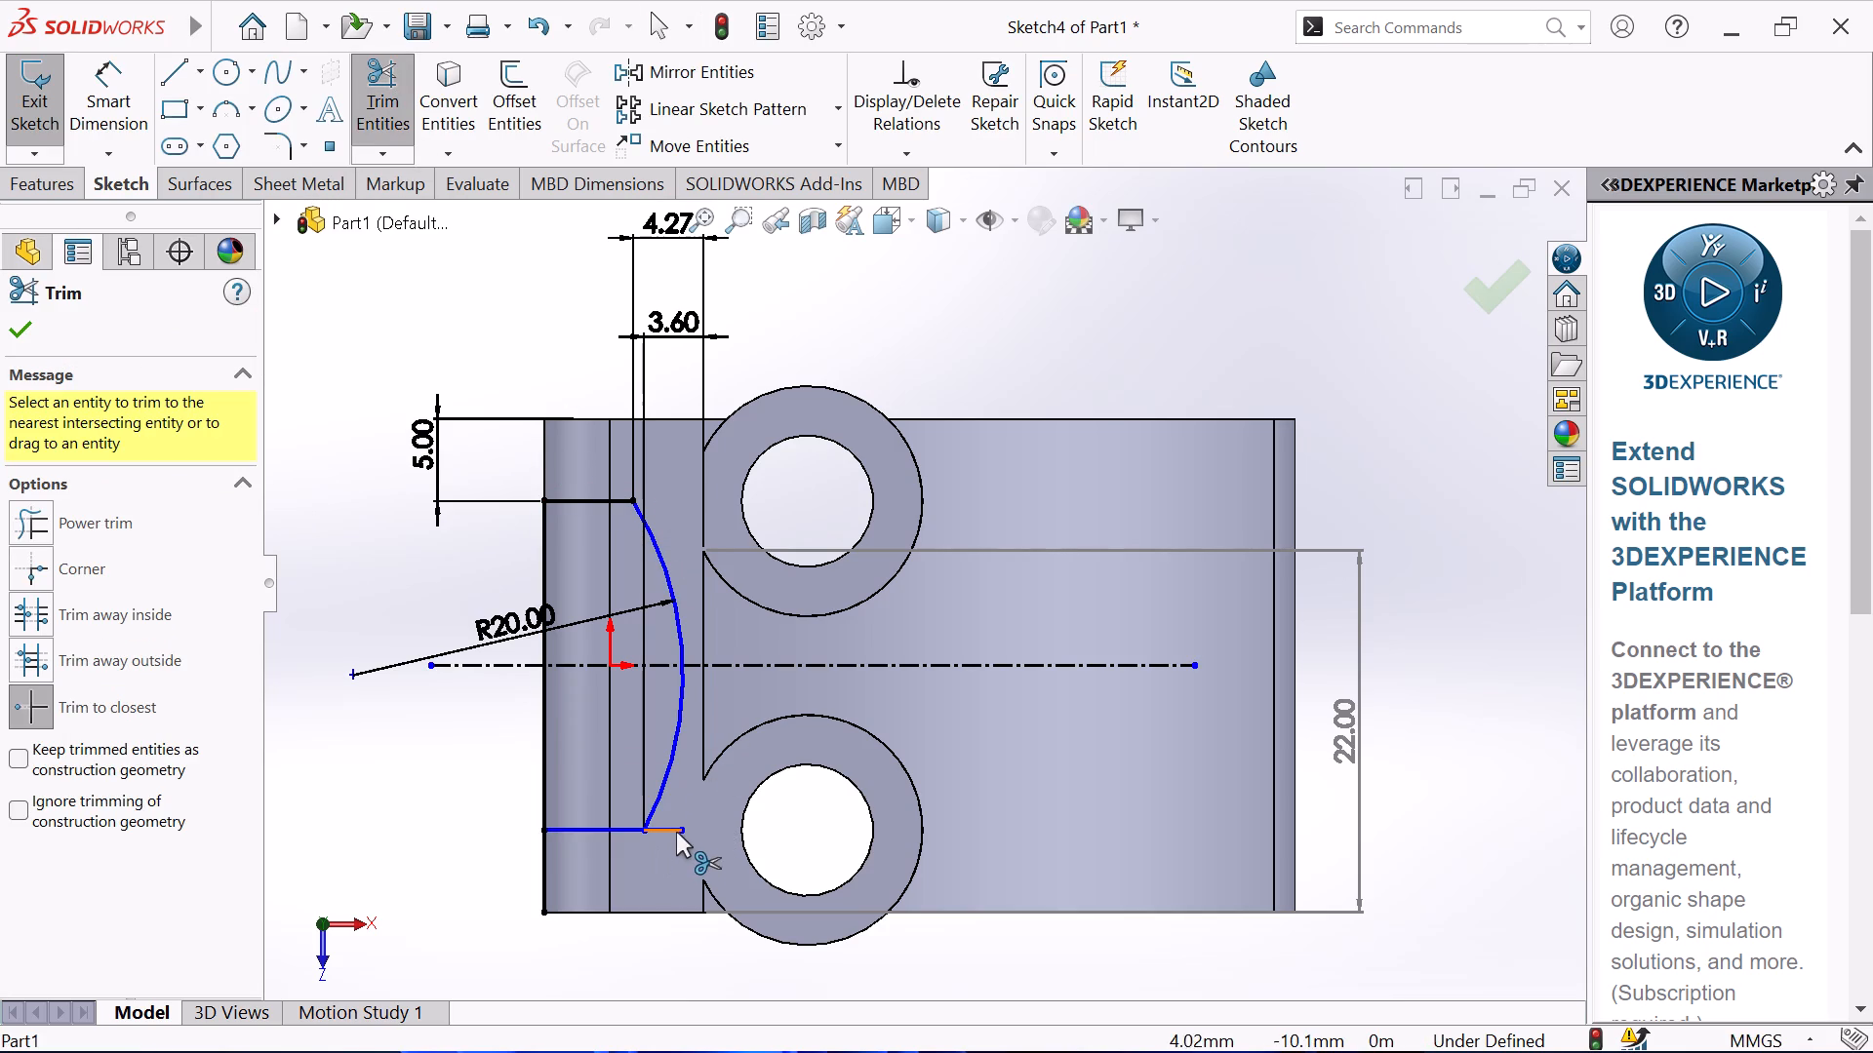
click(674, 831)
click(541, 869)
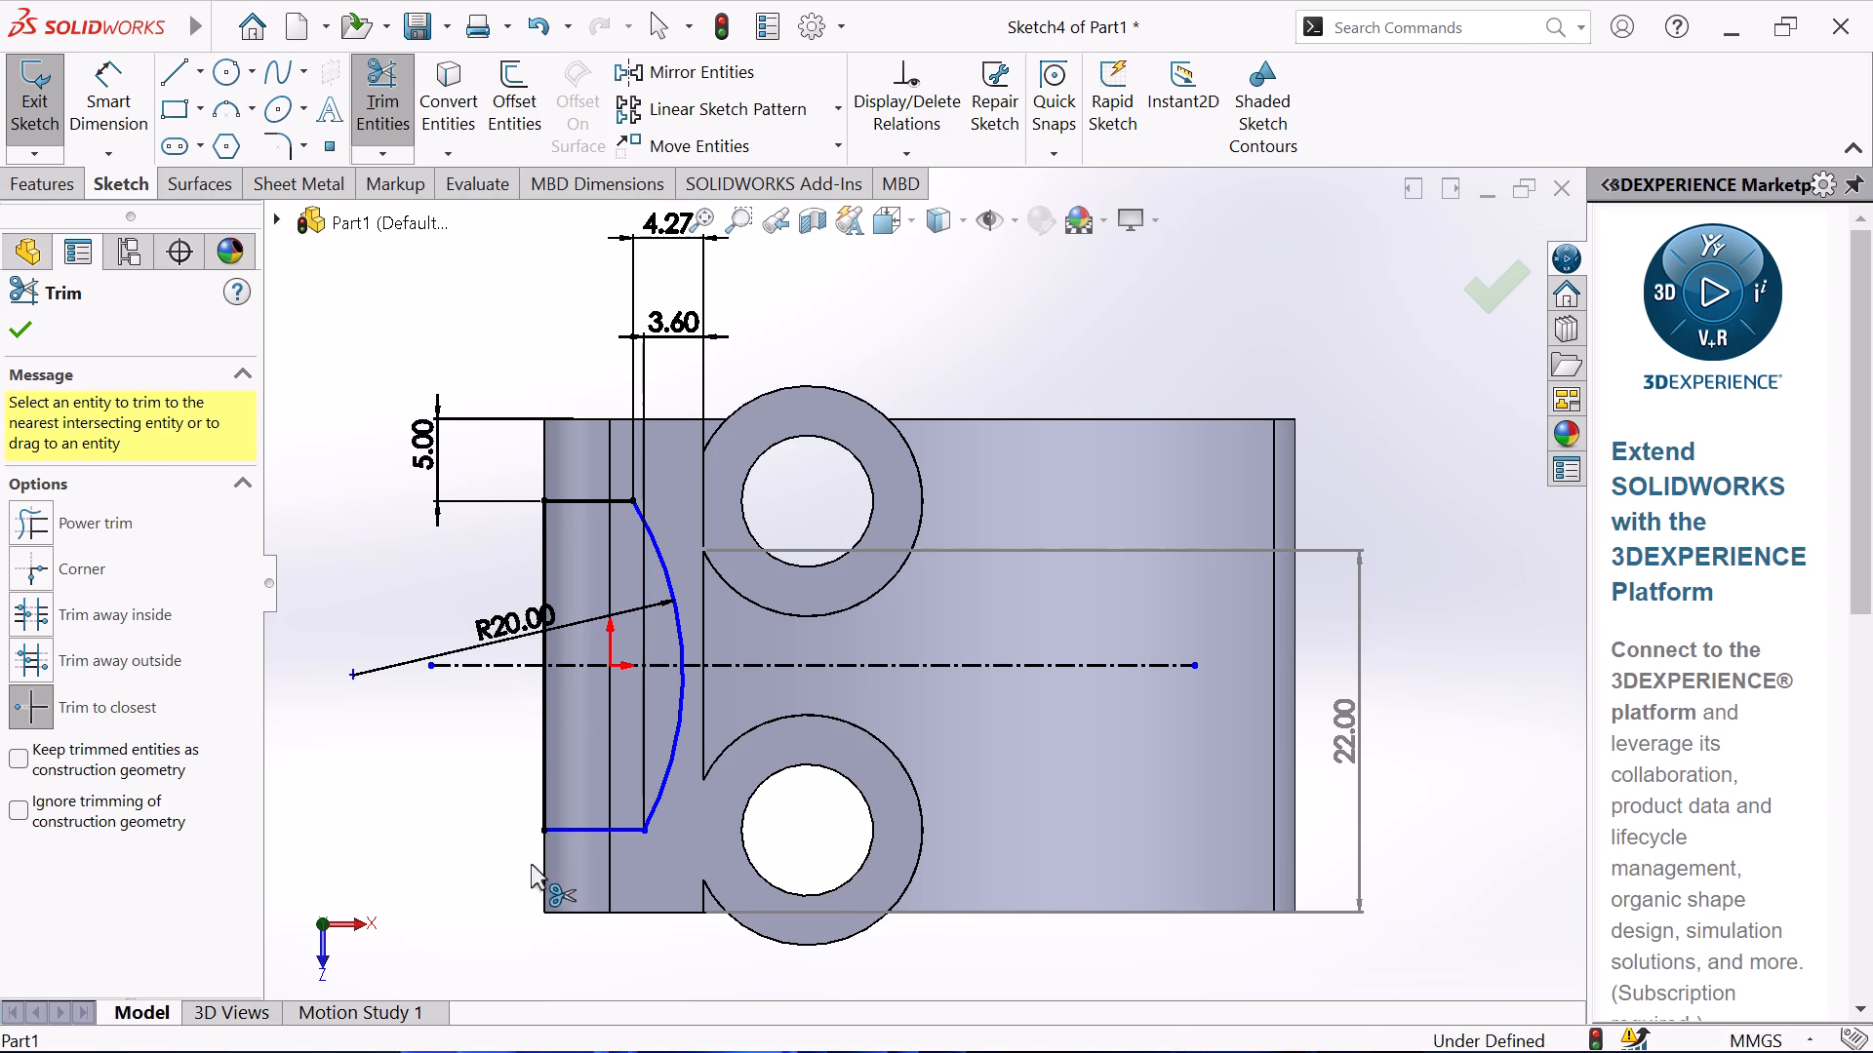
right_click(386, 767)
click(459, 737)
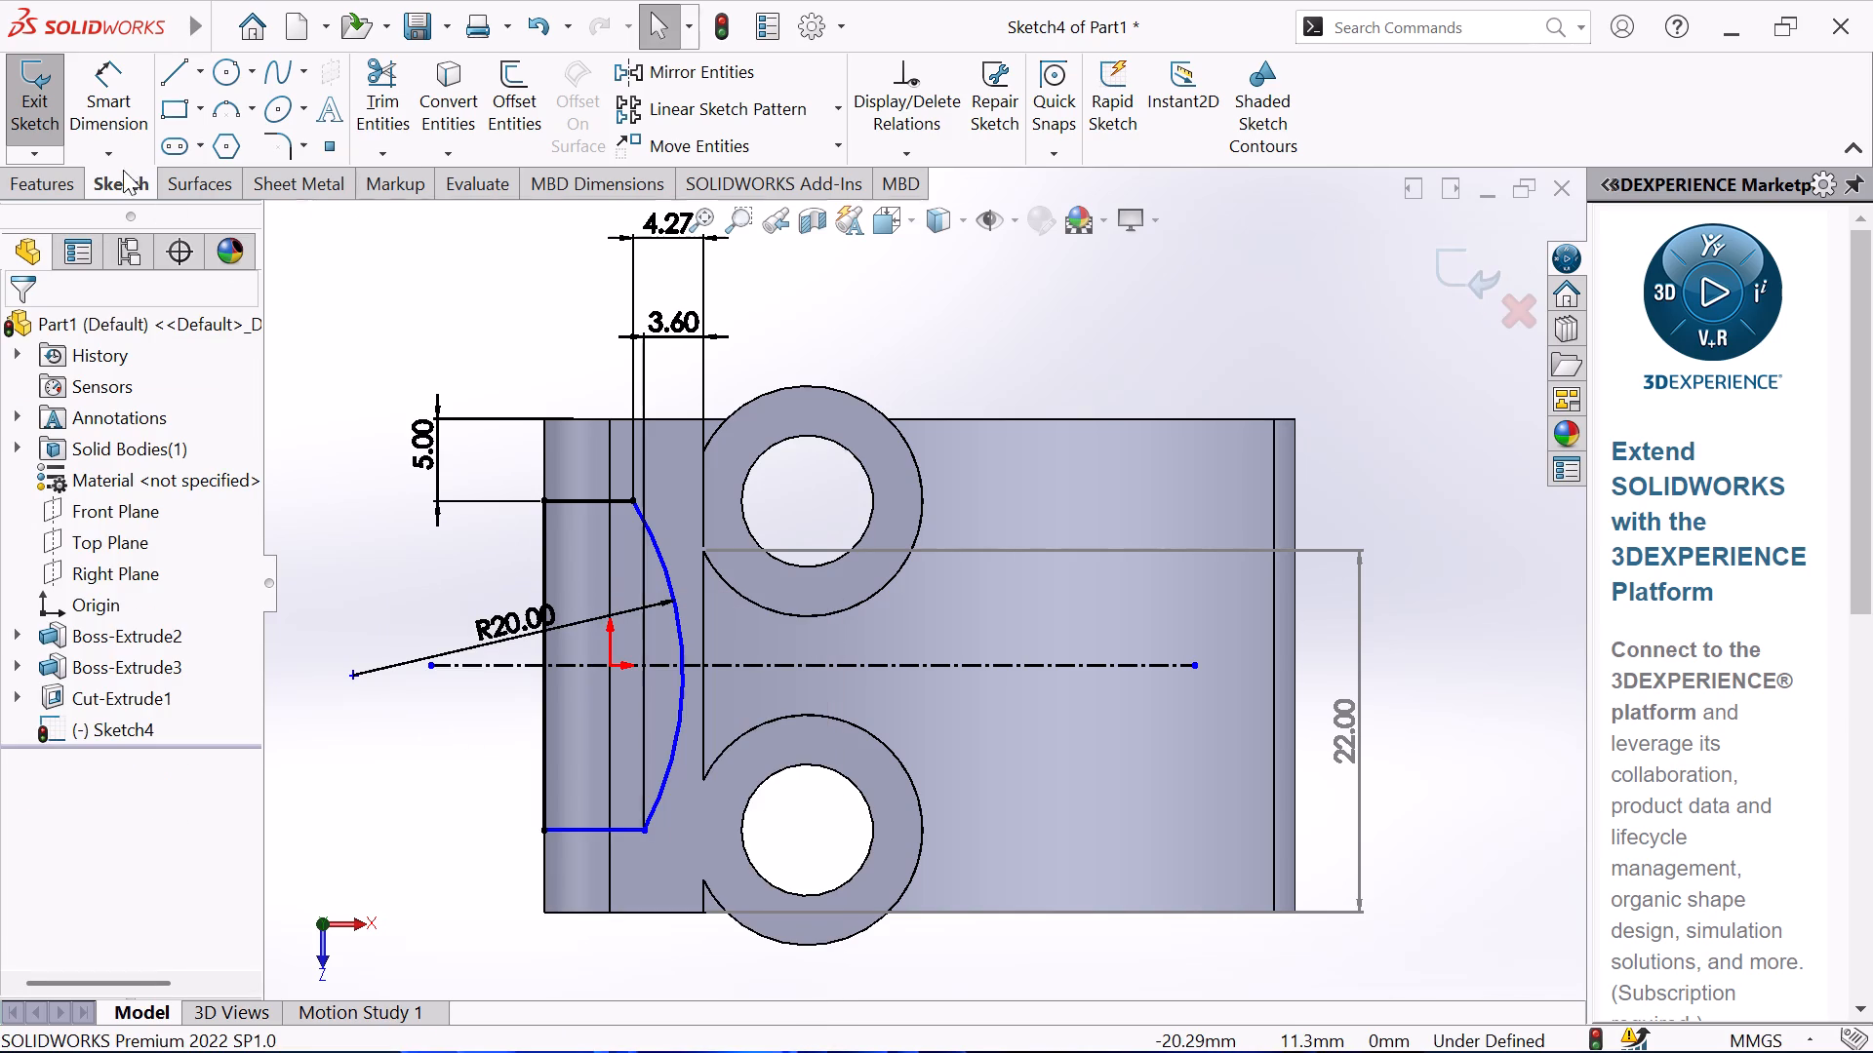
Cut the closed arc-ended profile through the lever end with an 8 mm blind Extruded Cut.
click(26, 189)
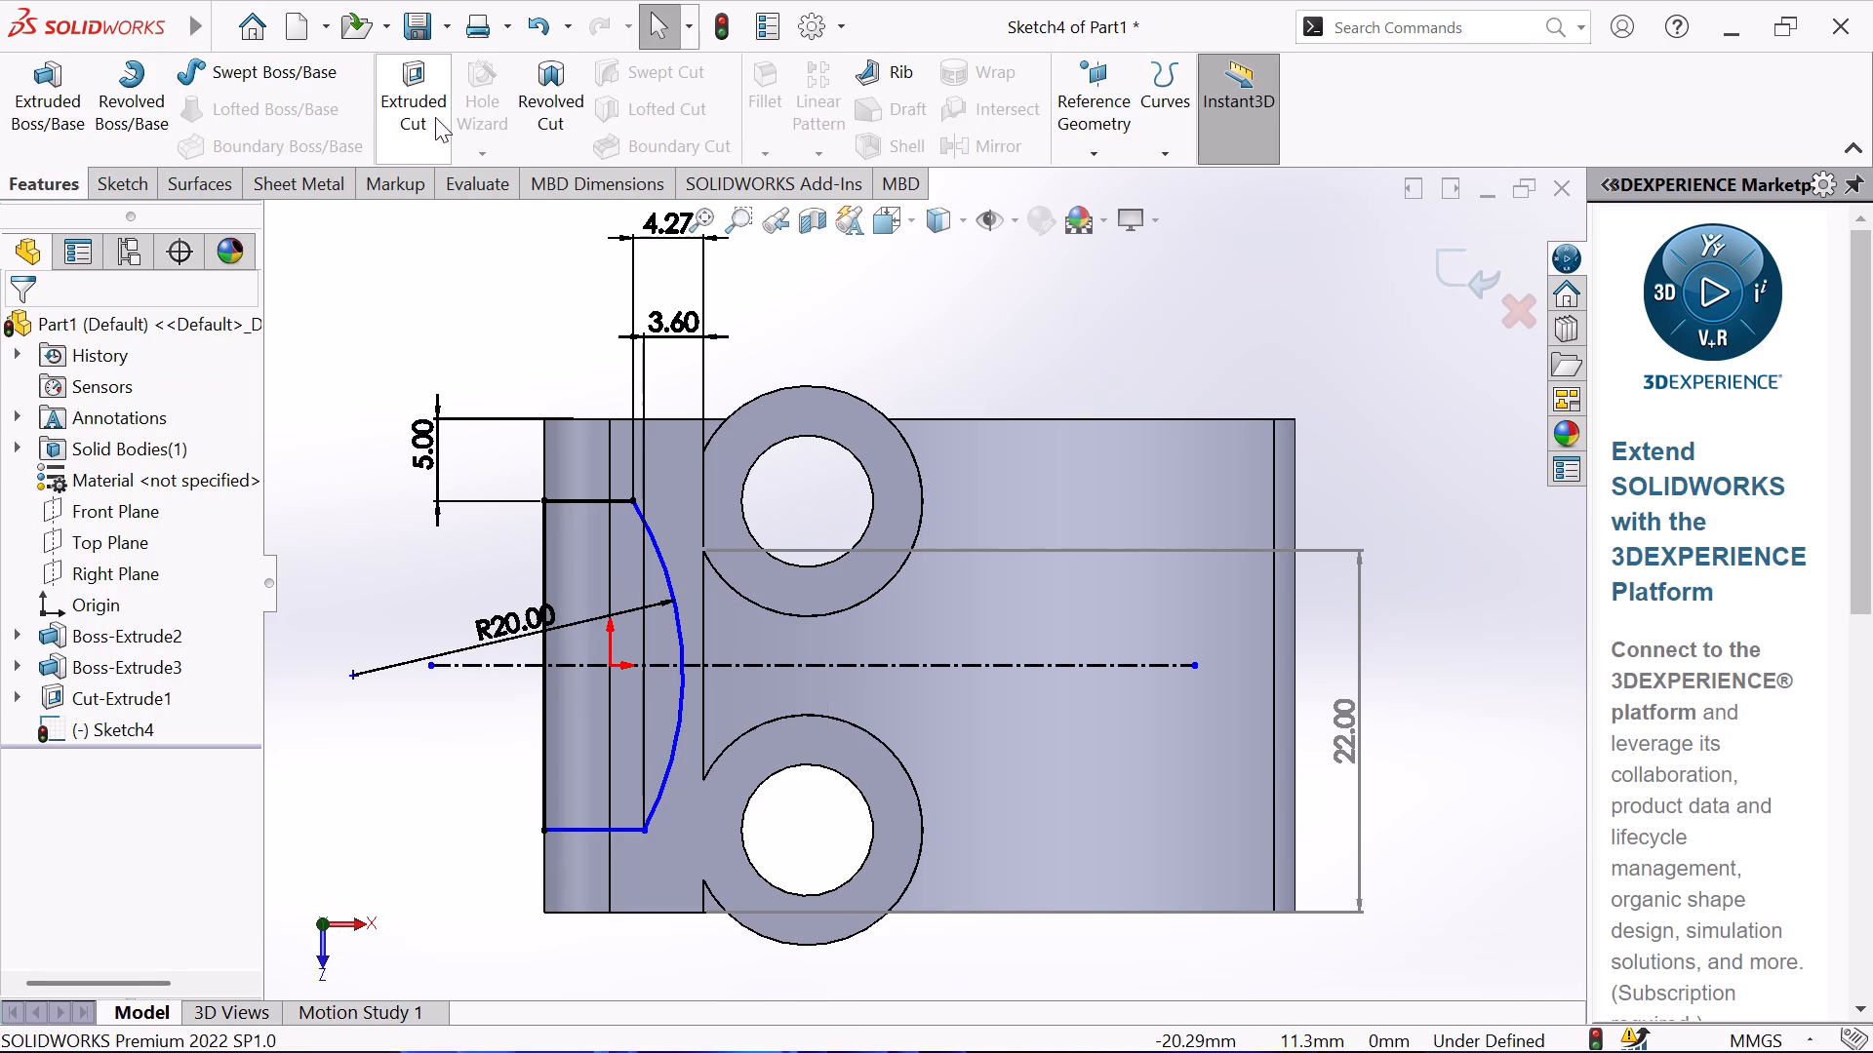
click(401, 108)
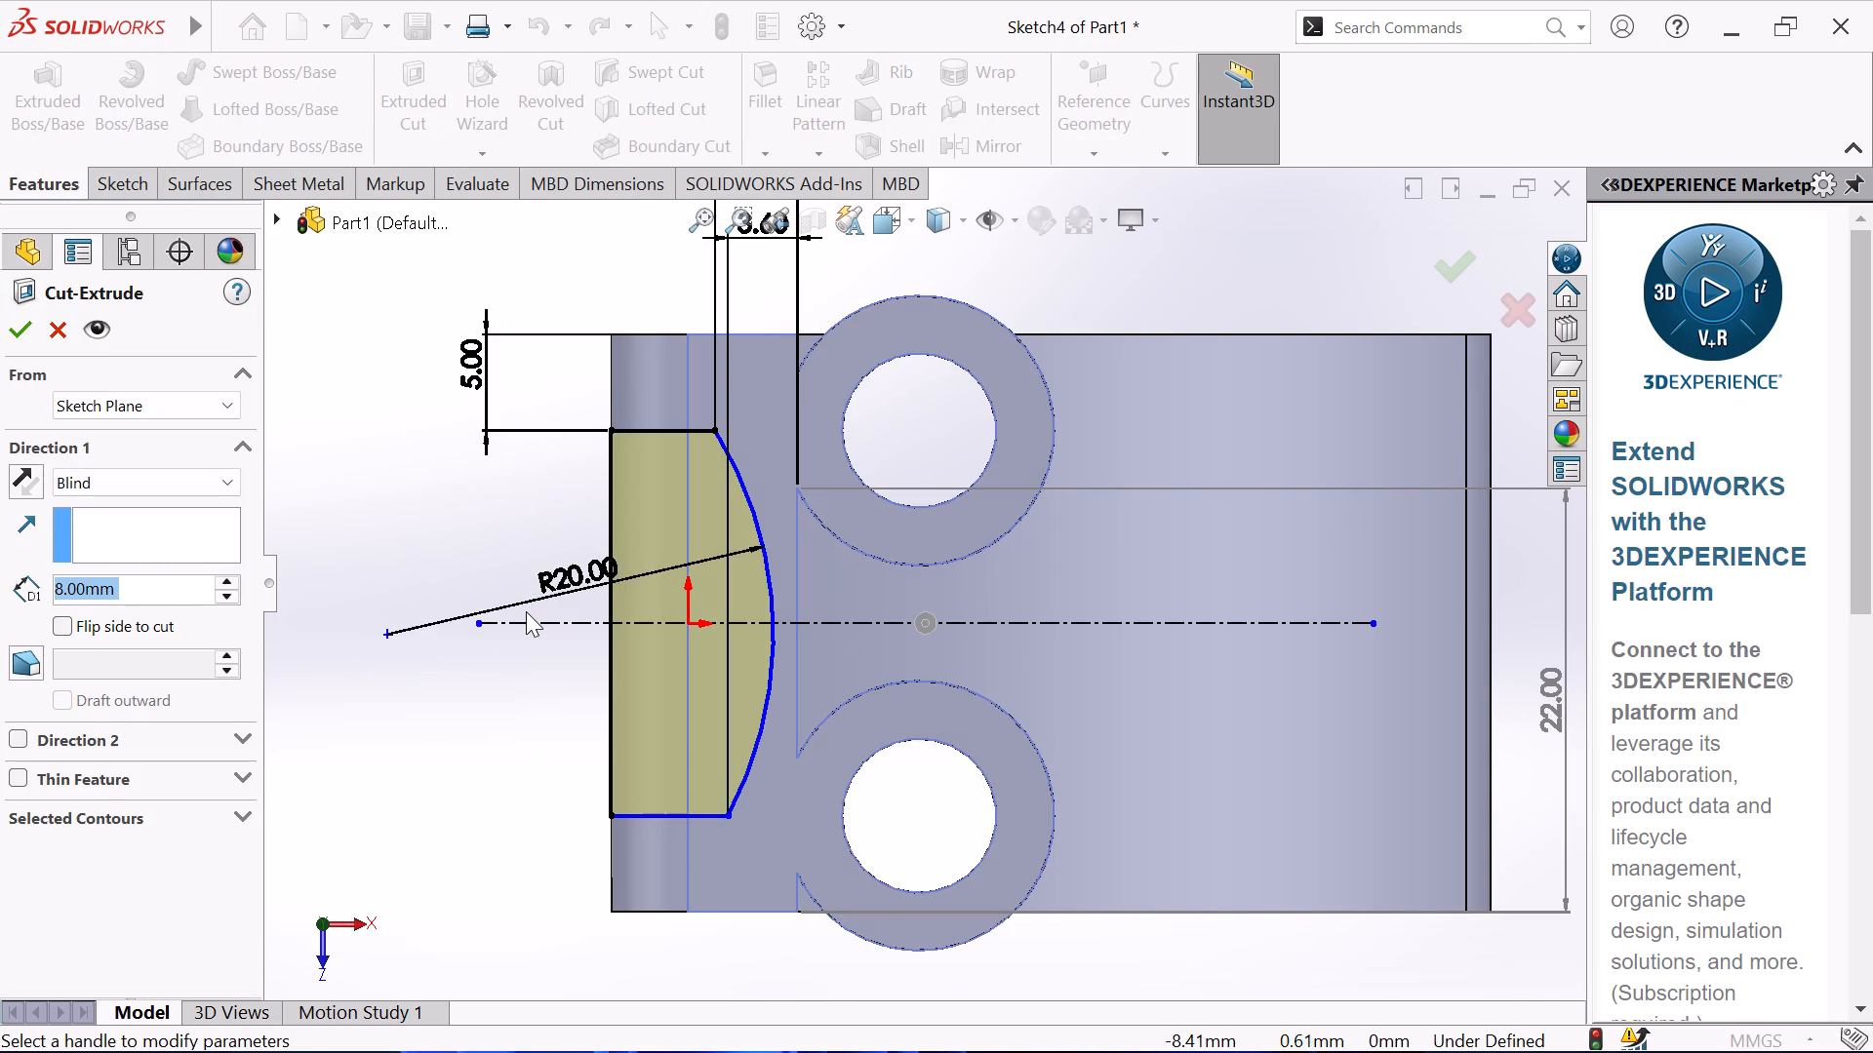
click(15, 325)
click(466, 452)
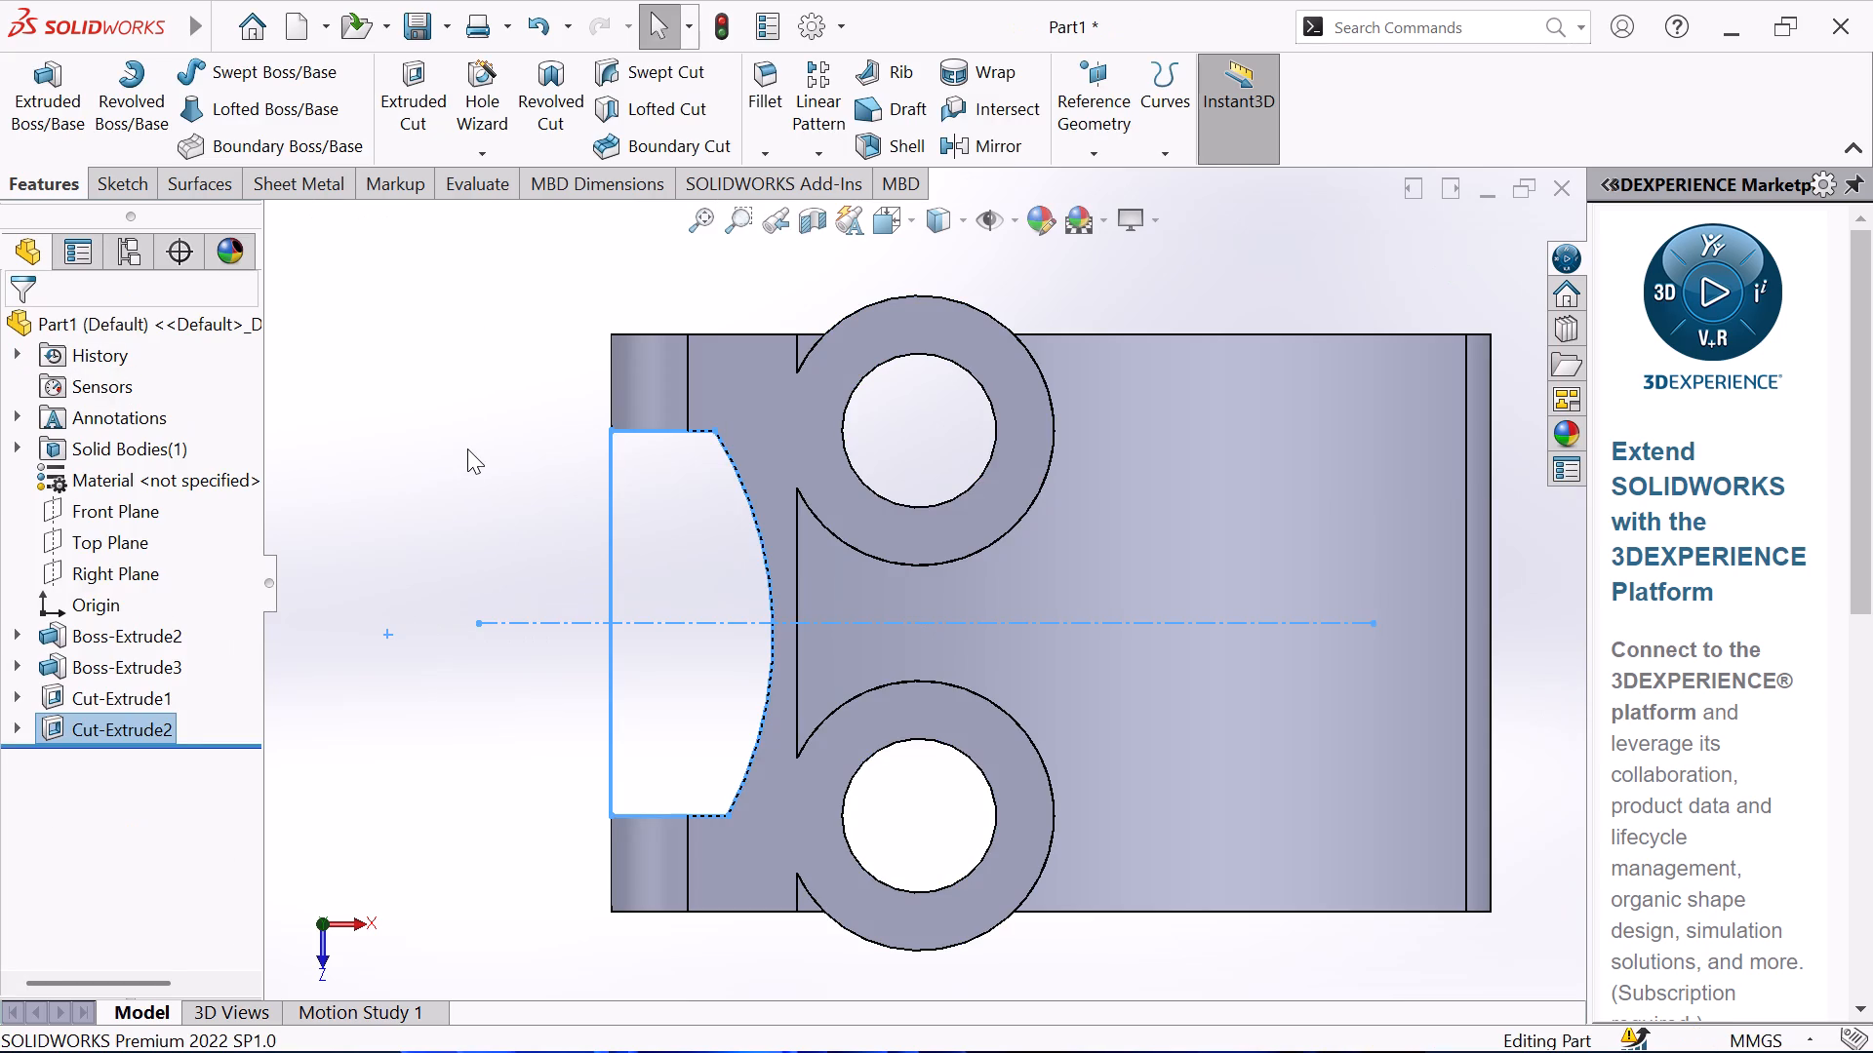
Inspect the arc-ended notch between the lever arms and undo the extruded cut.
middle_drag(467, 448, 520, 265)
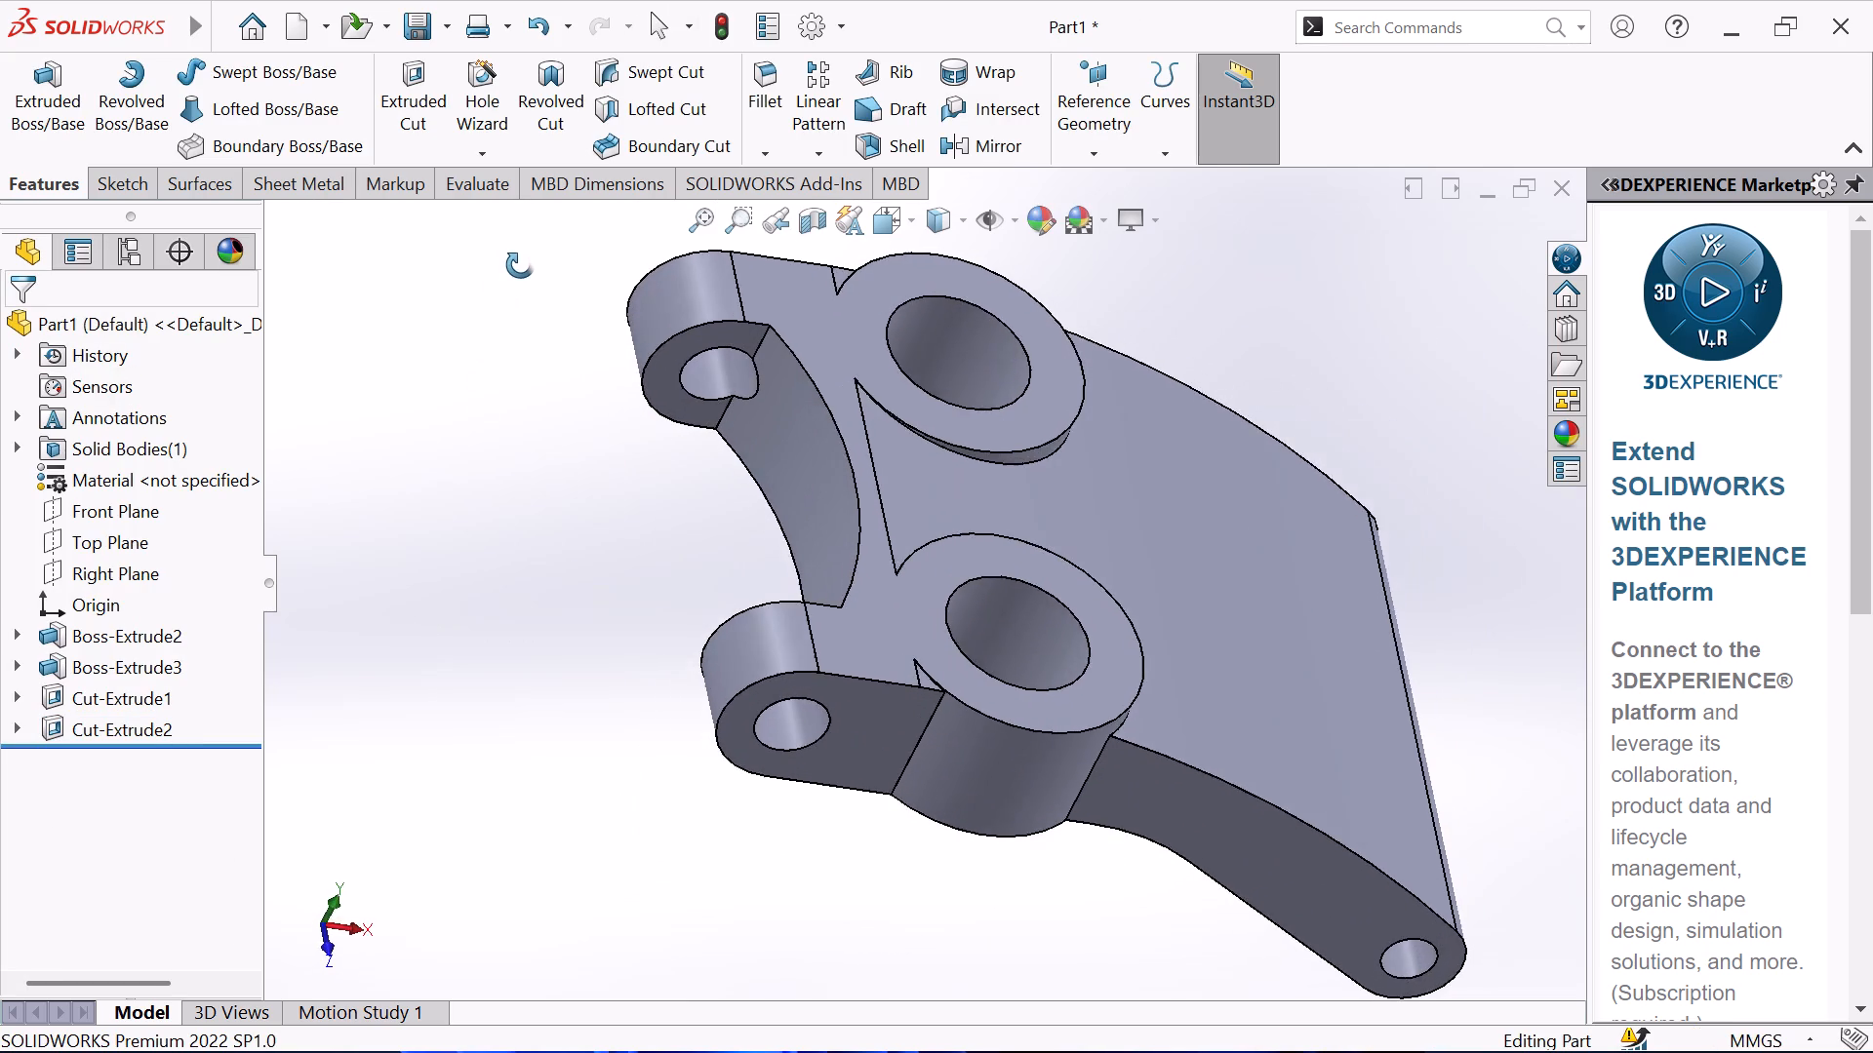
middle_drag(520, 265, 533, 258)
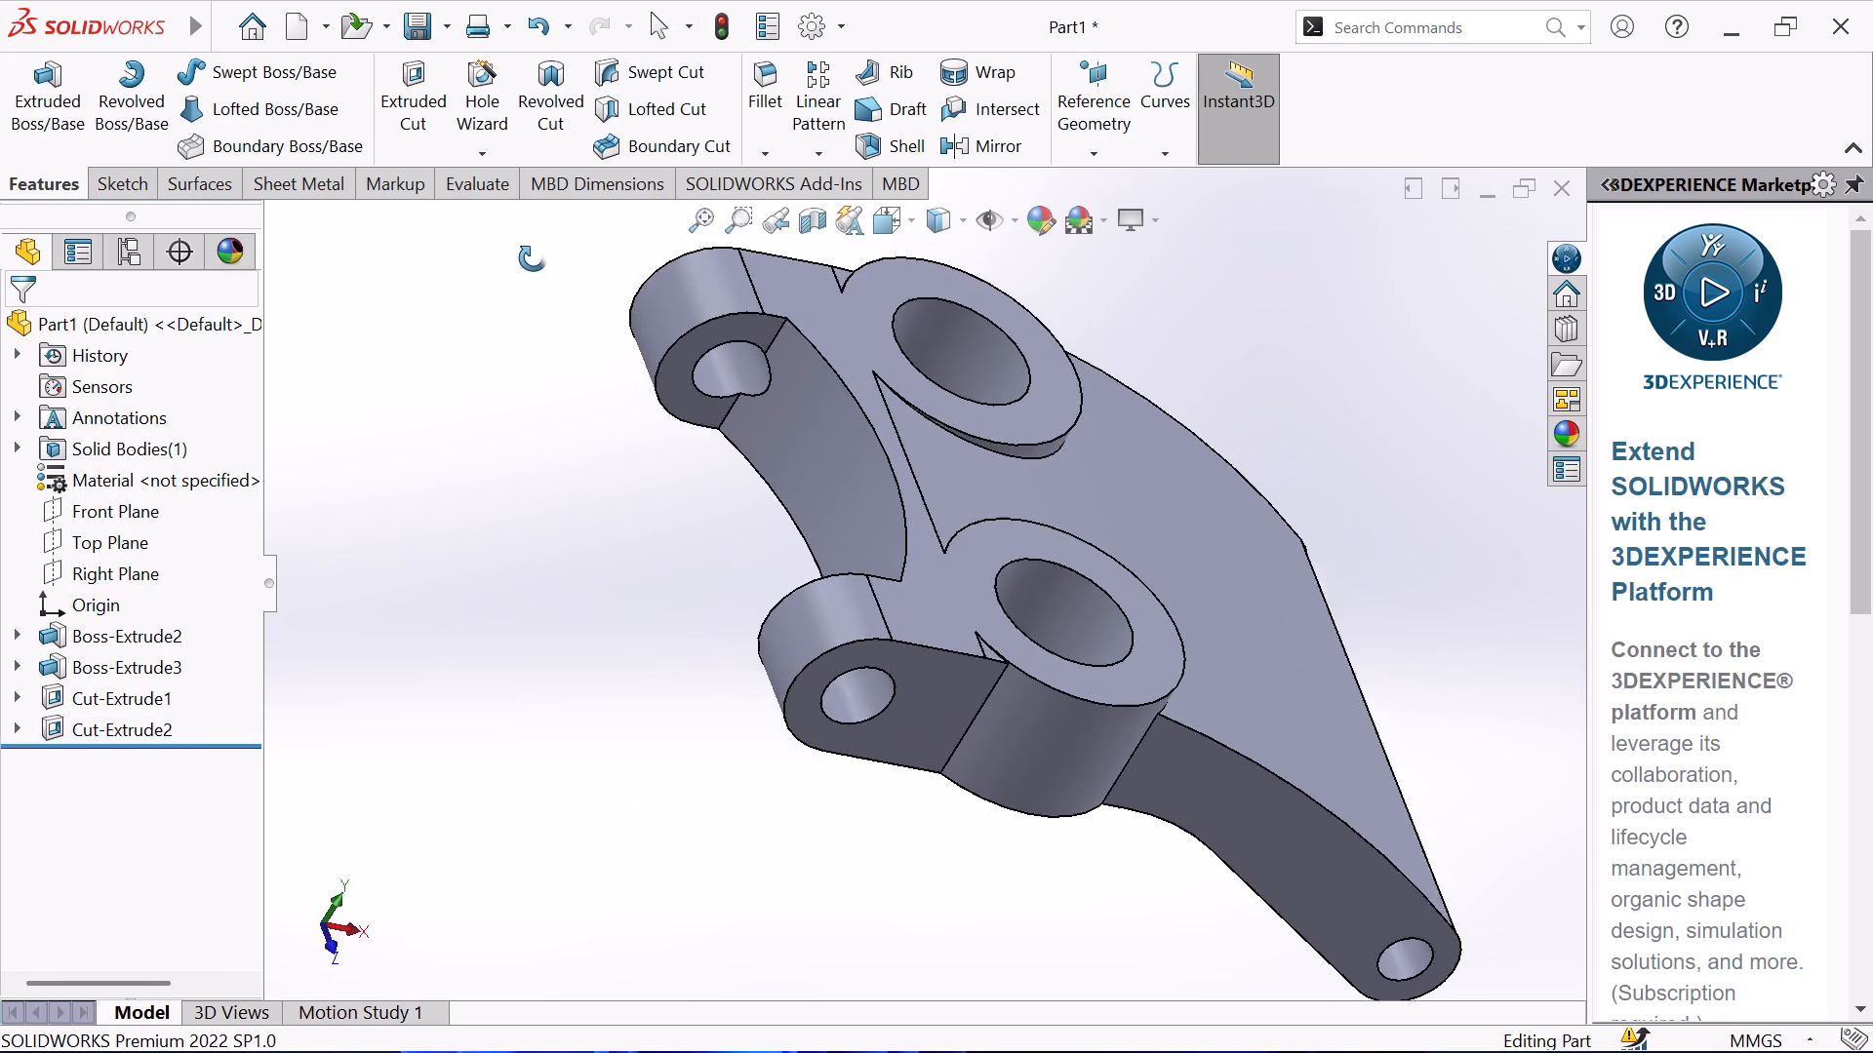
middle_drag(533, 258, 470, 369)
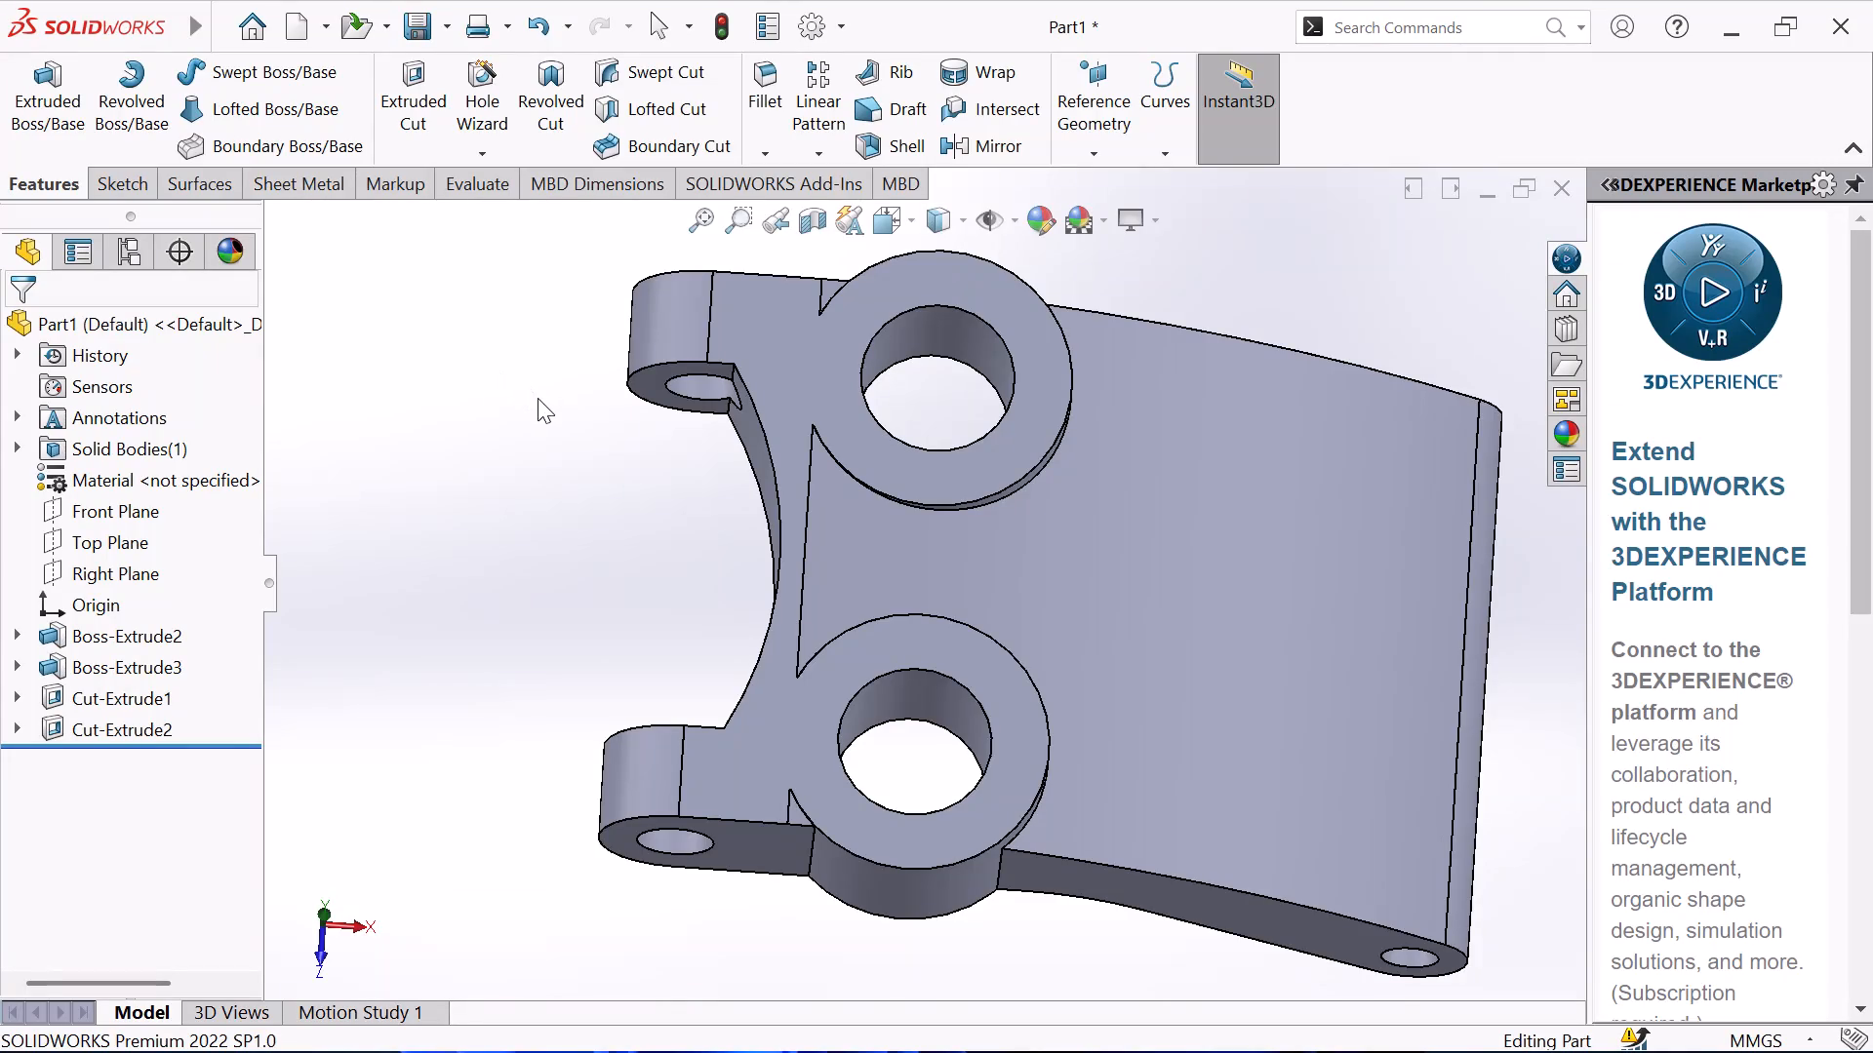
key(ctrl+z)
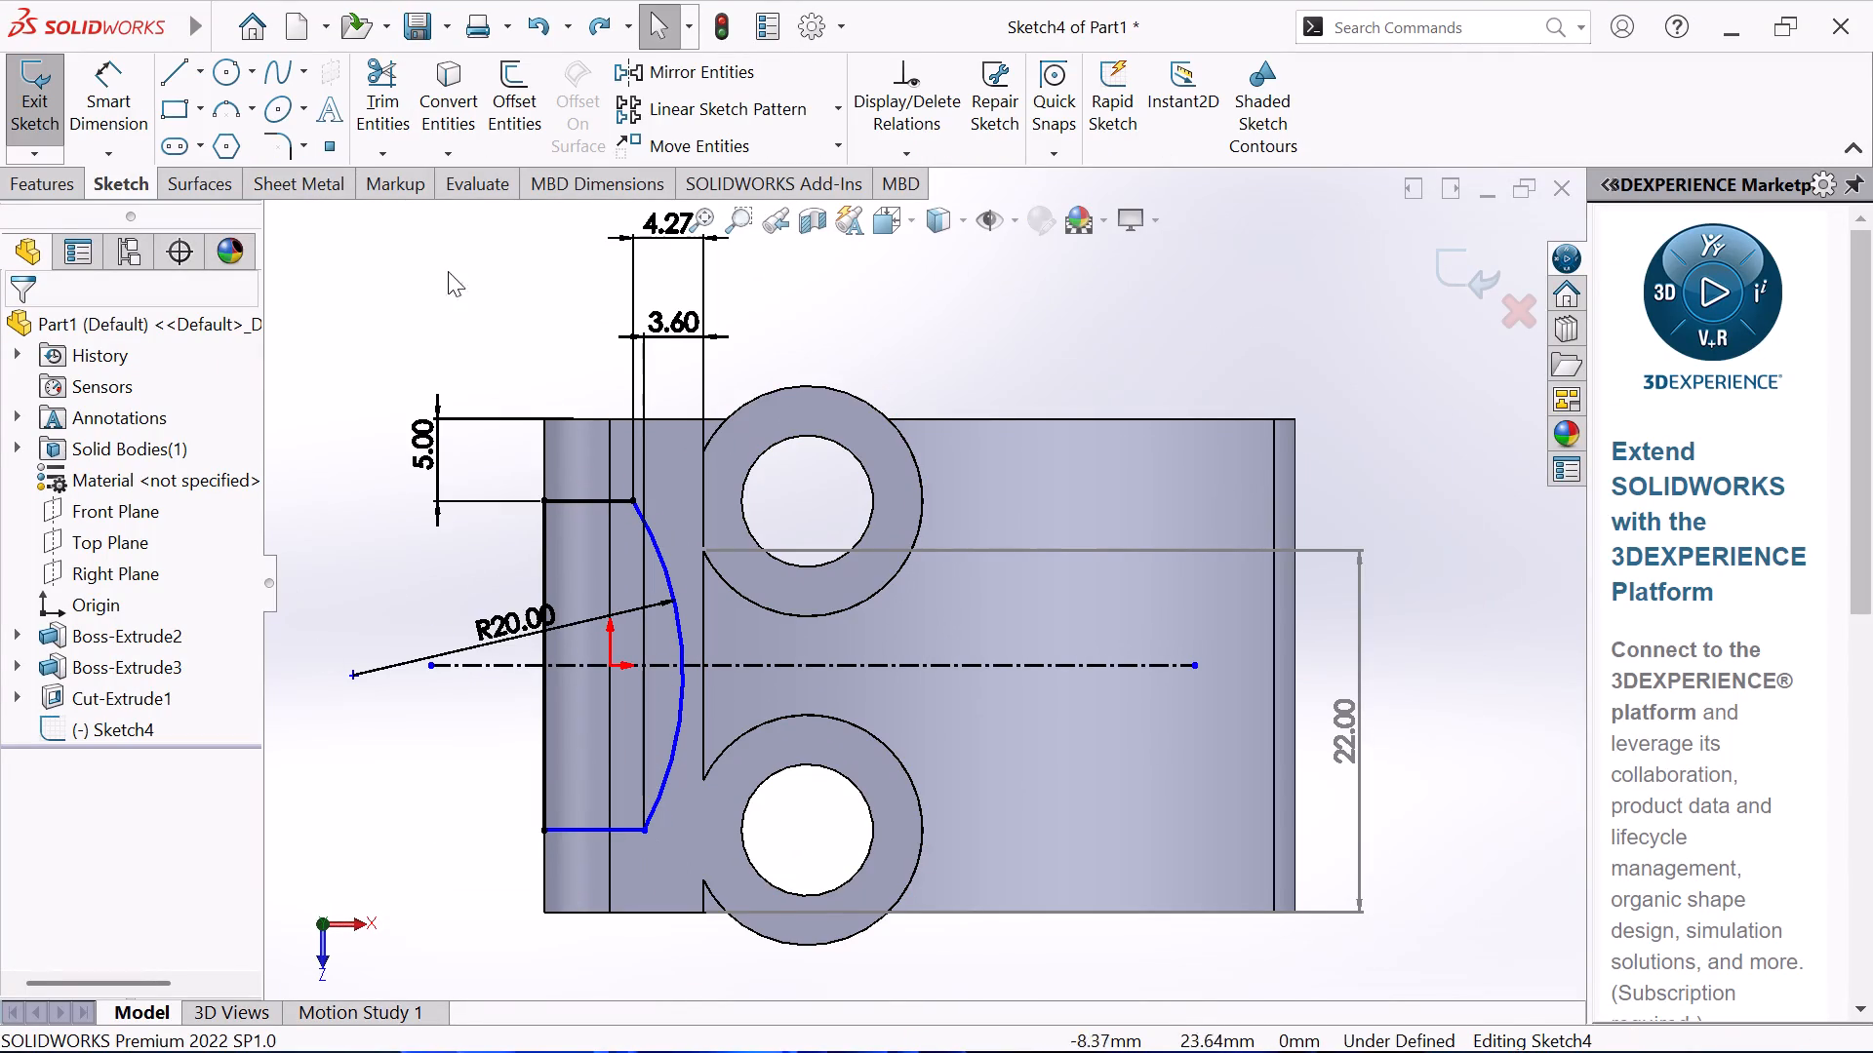
Dimension the arc horizontally from the origin and set the distance to 7 mm.
click(118, 82)
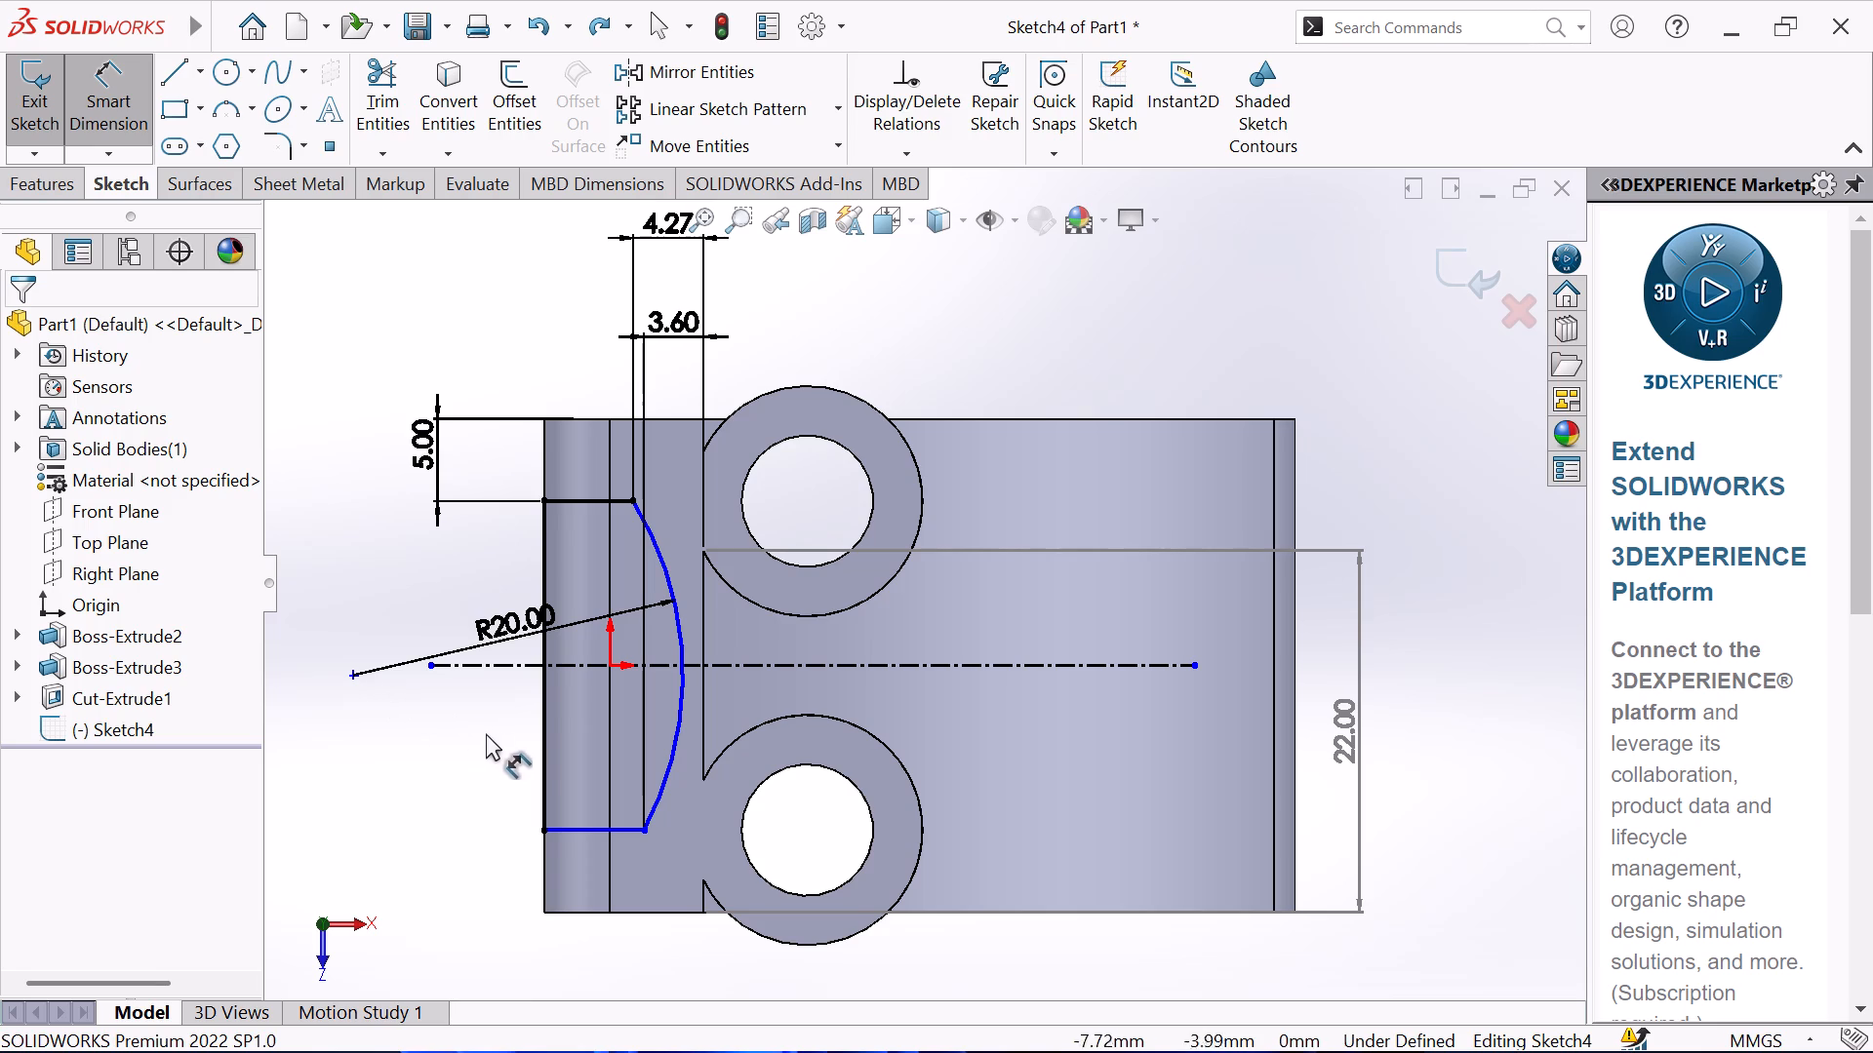
click(609, 667)
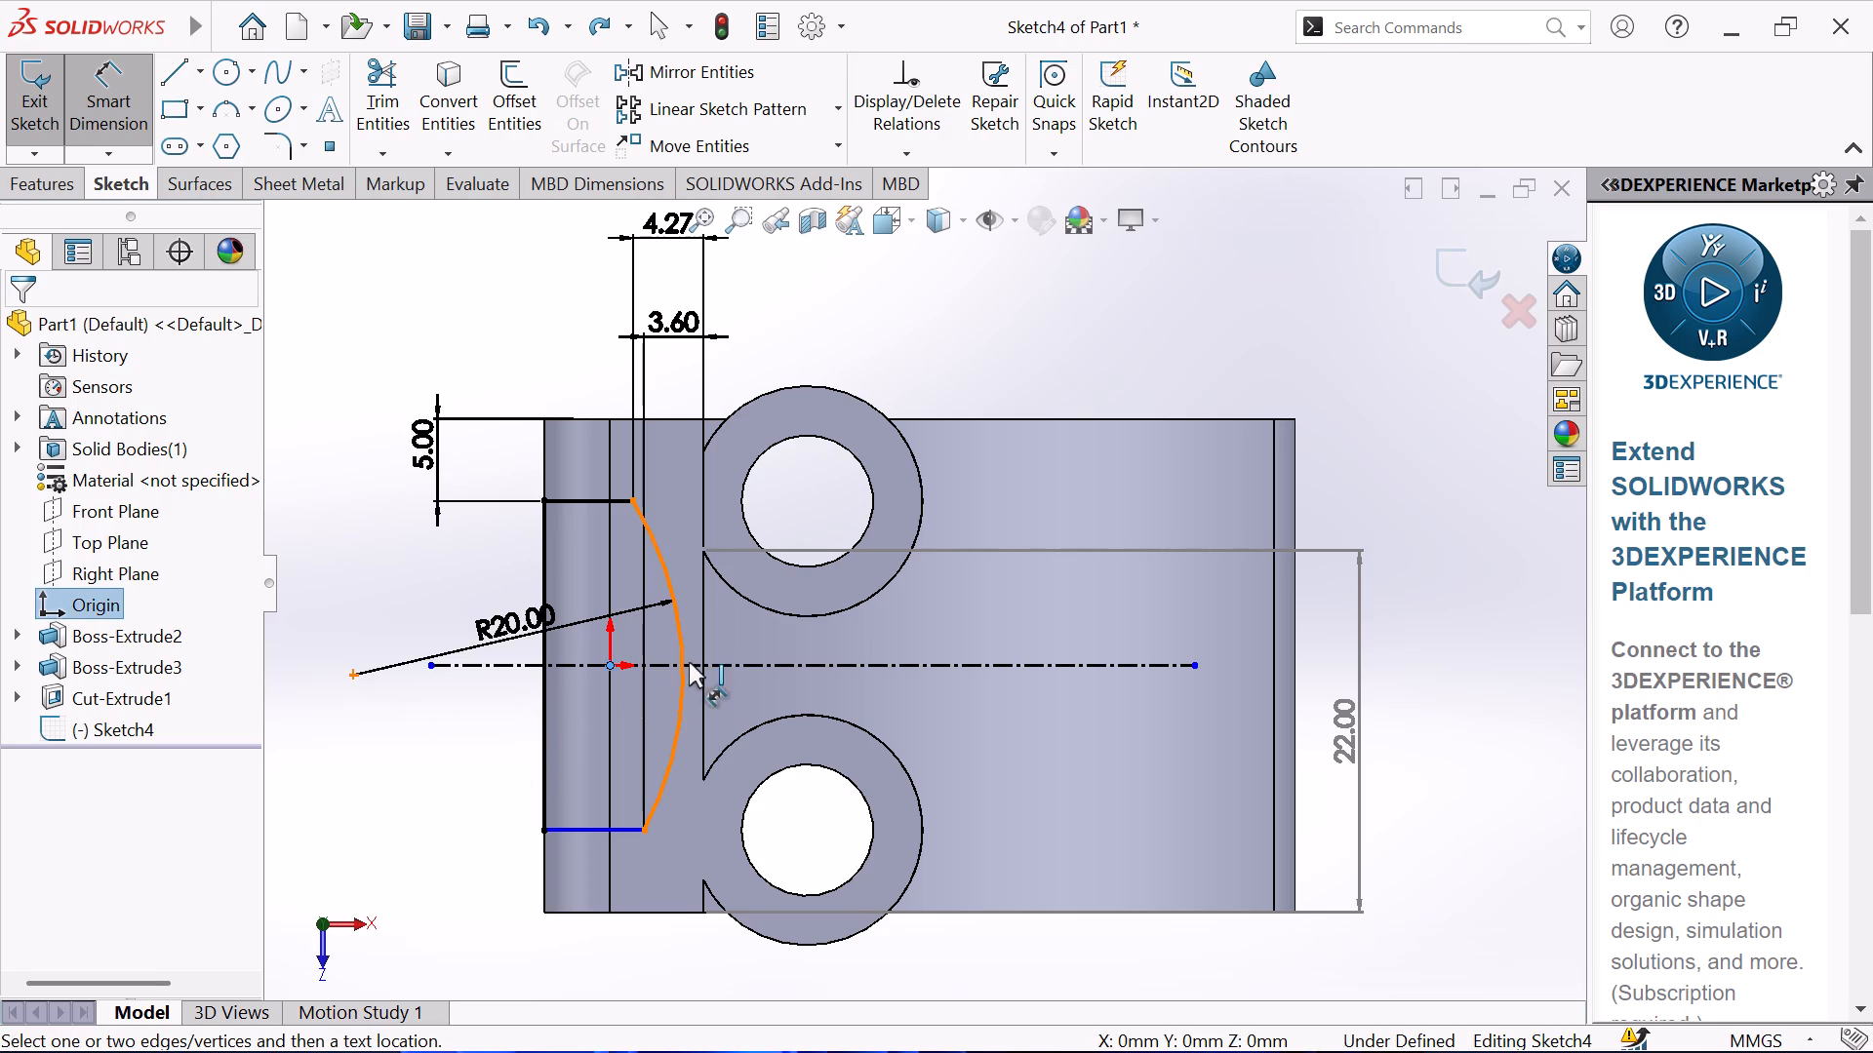
click(683, 662)
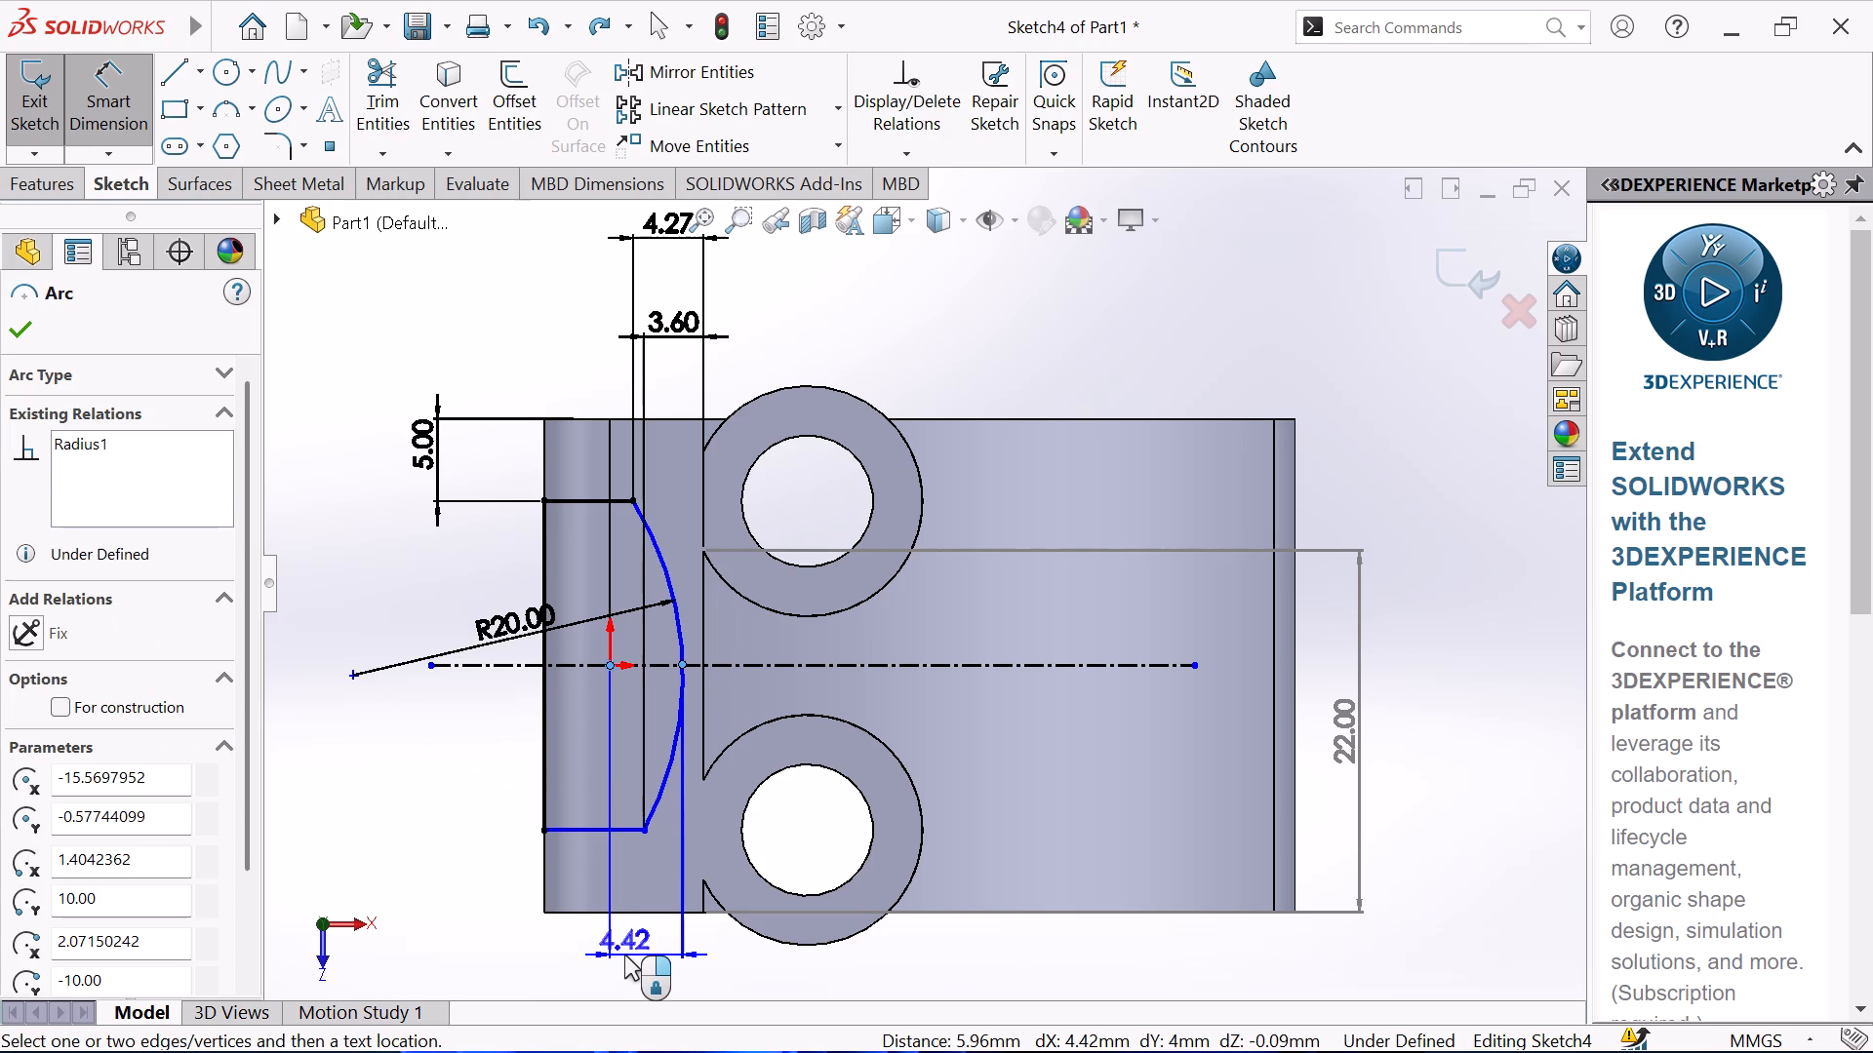
click(624, 955)
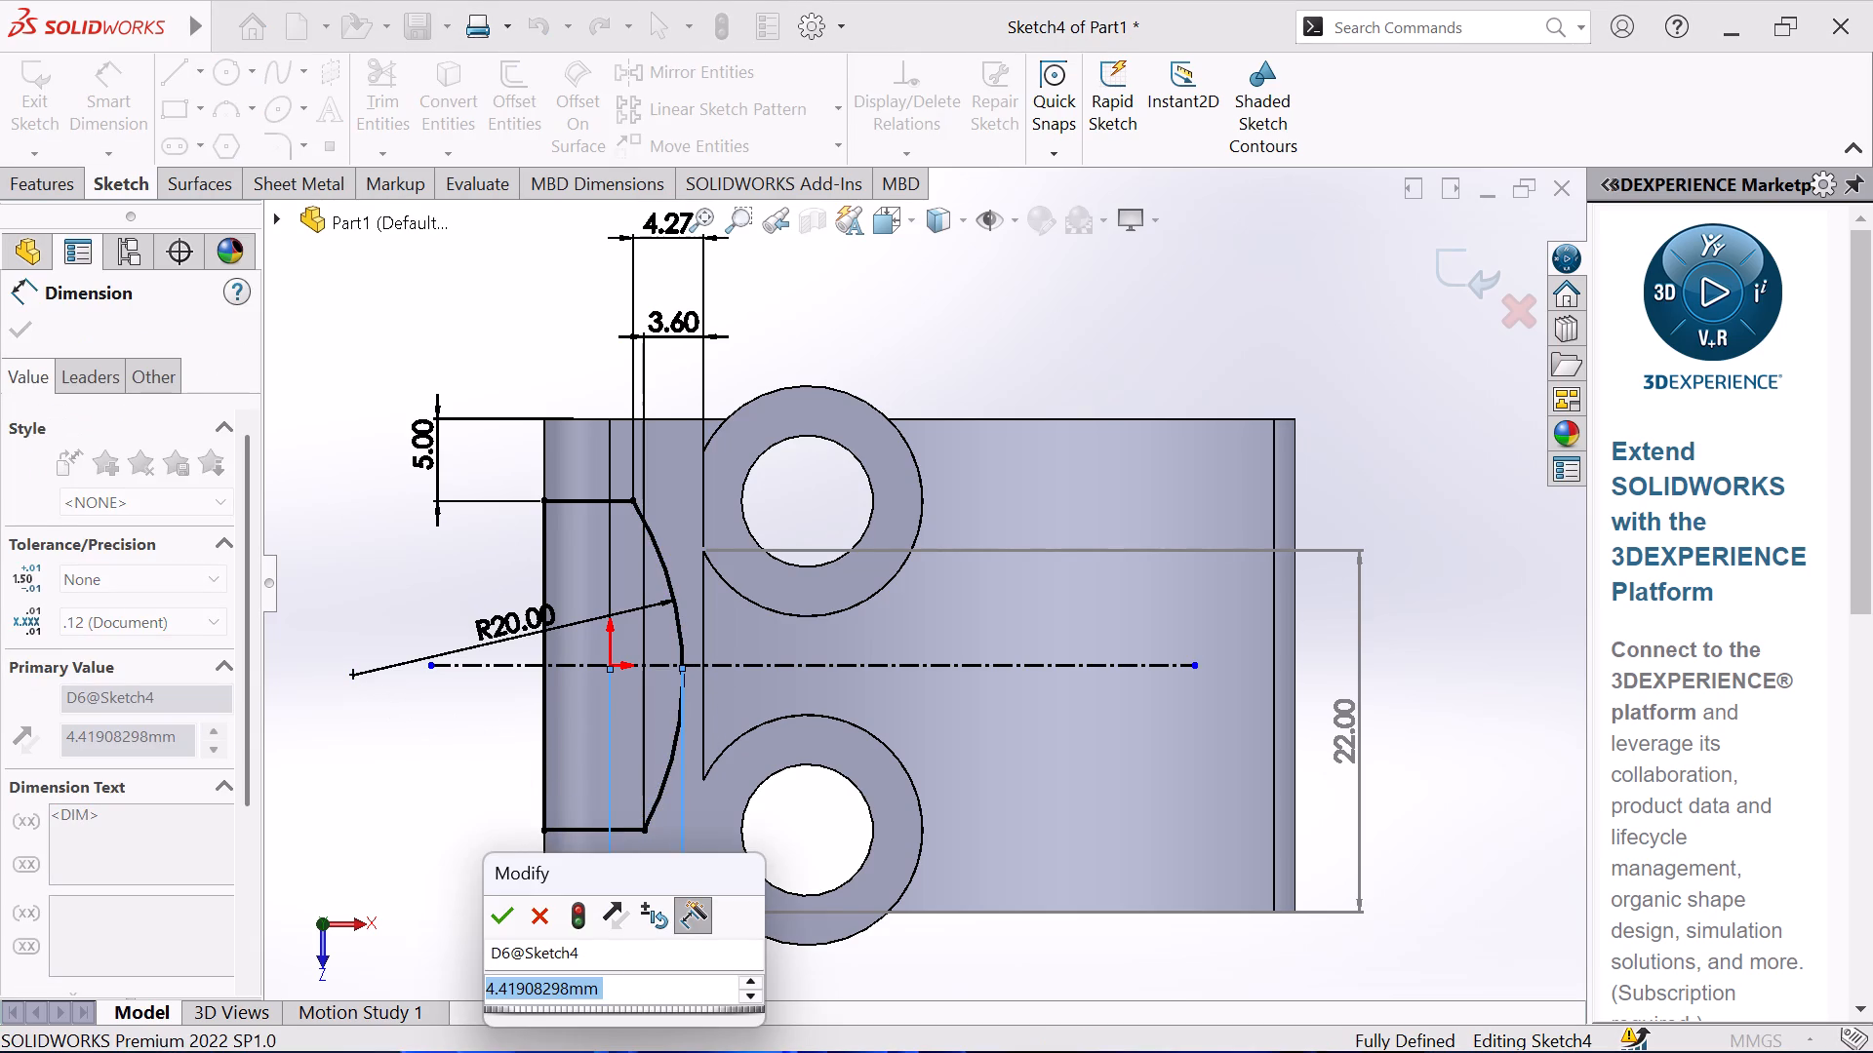
key(7)
key(Return)
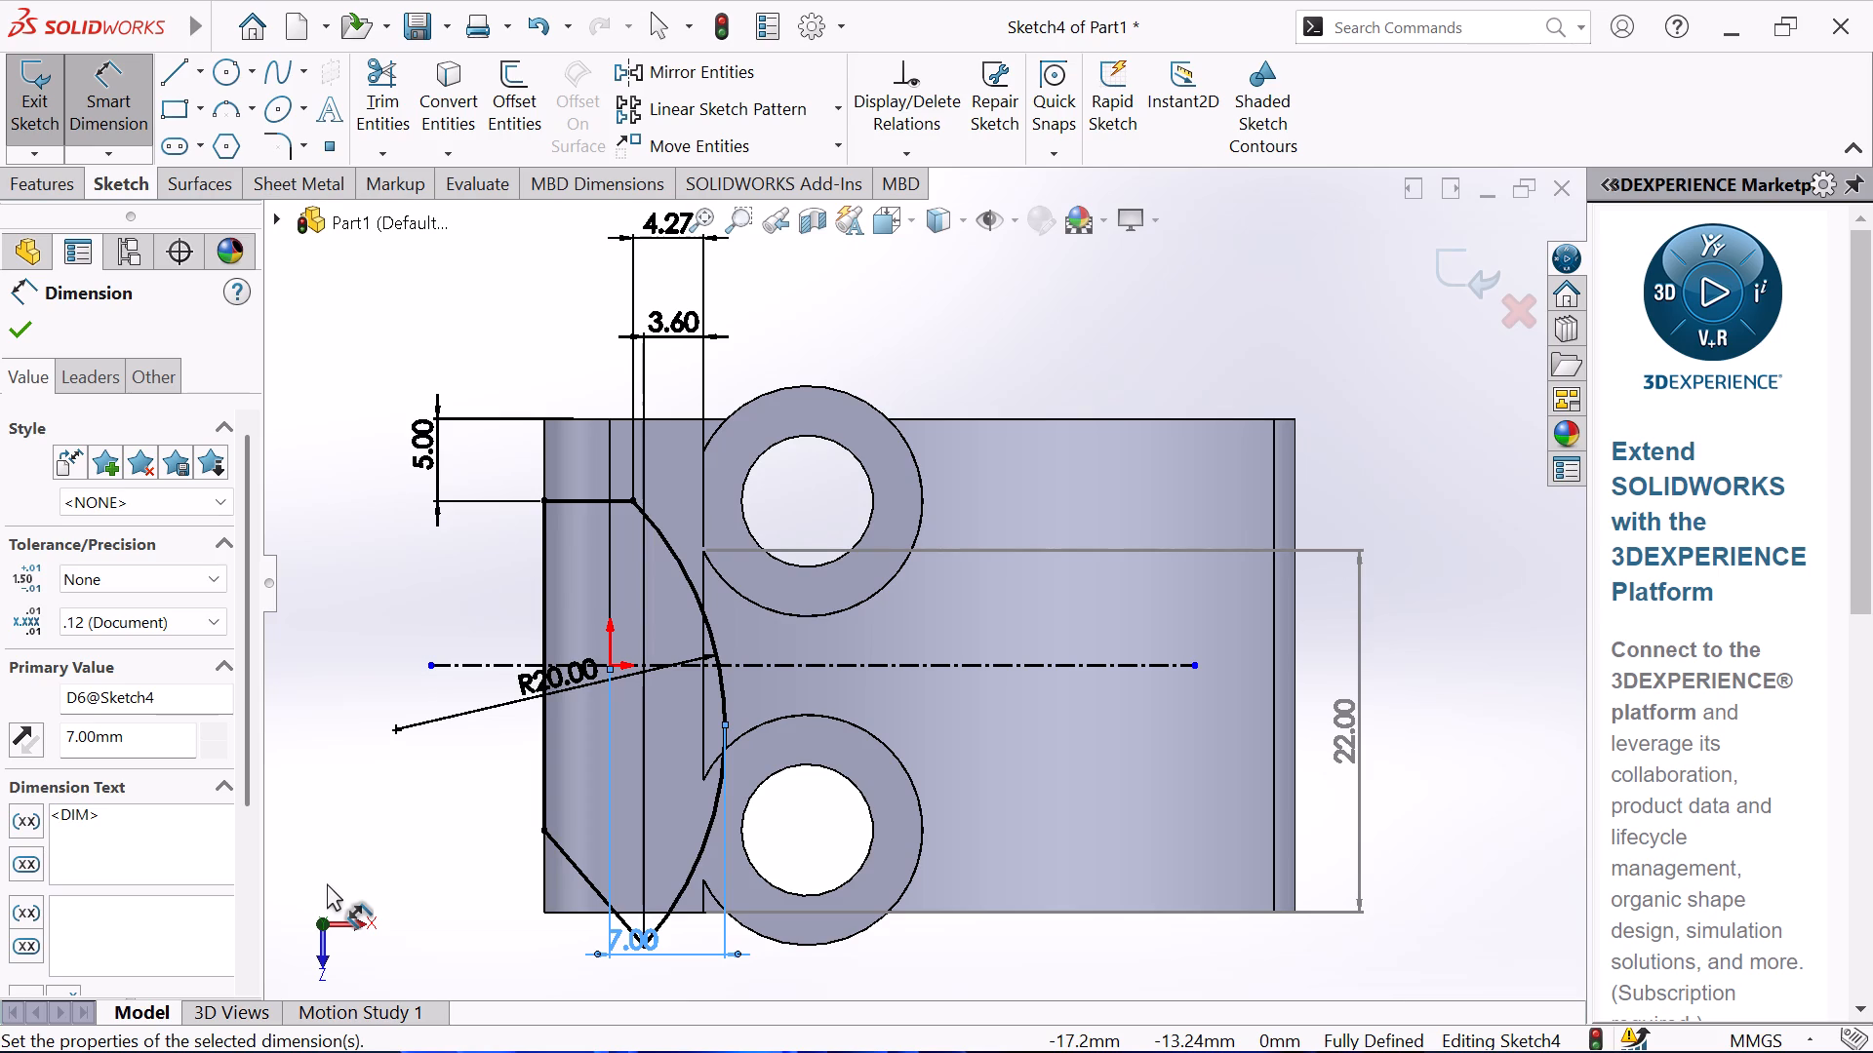
right_click(445, 898)
click(514, 857)
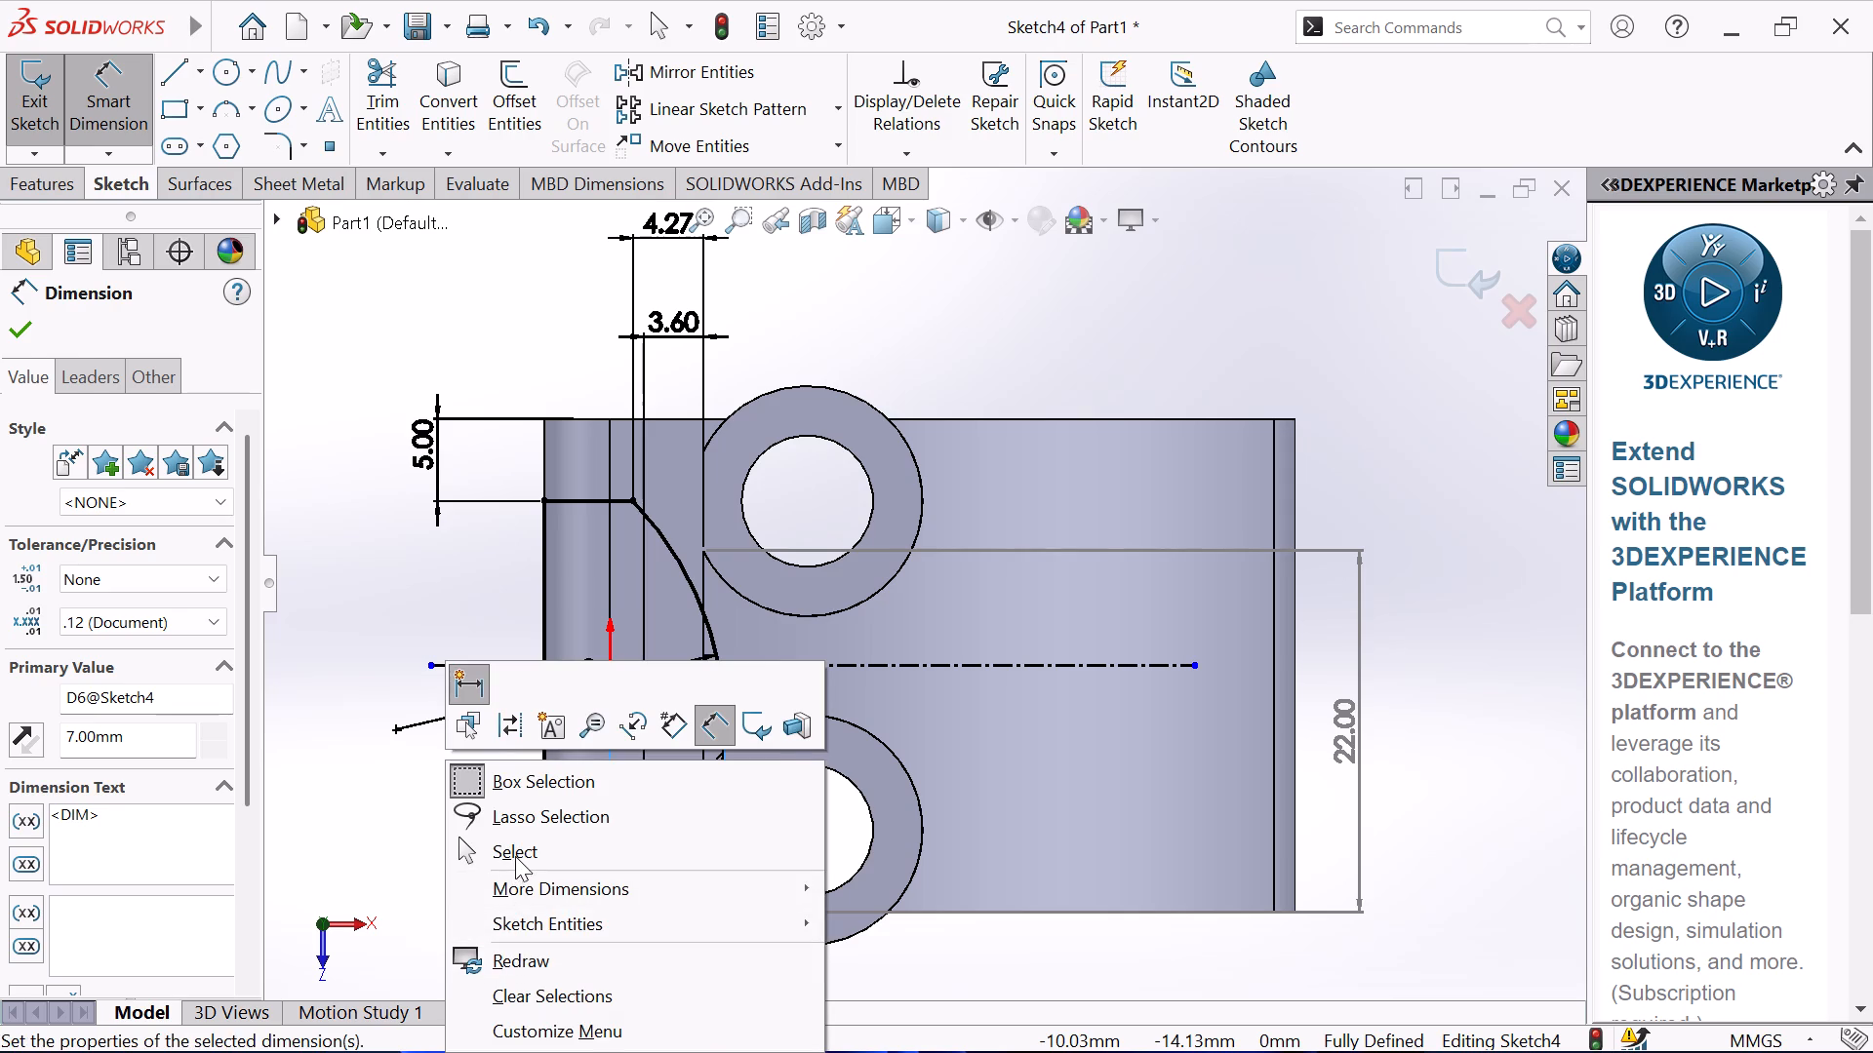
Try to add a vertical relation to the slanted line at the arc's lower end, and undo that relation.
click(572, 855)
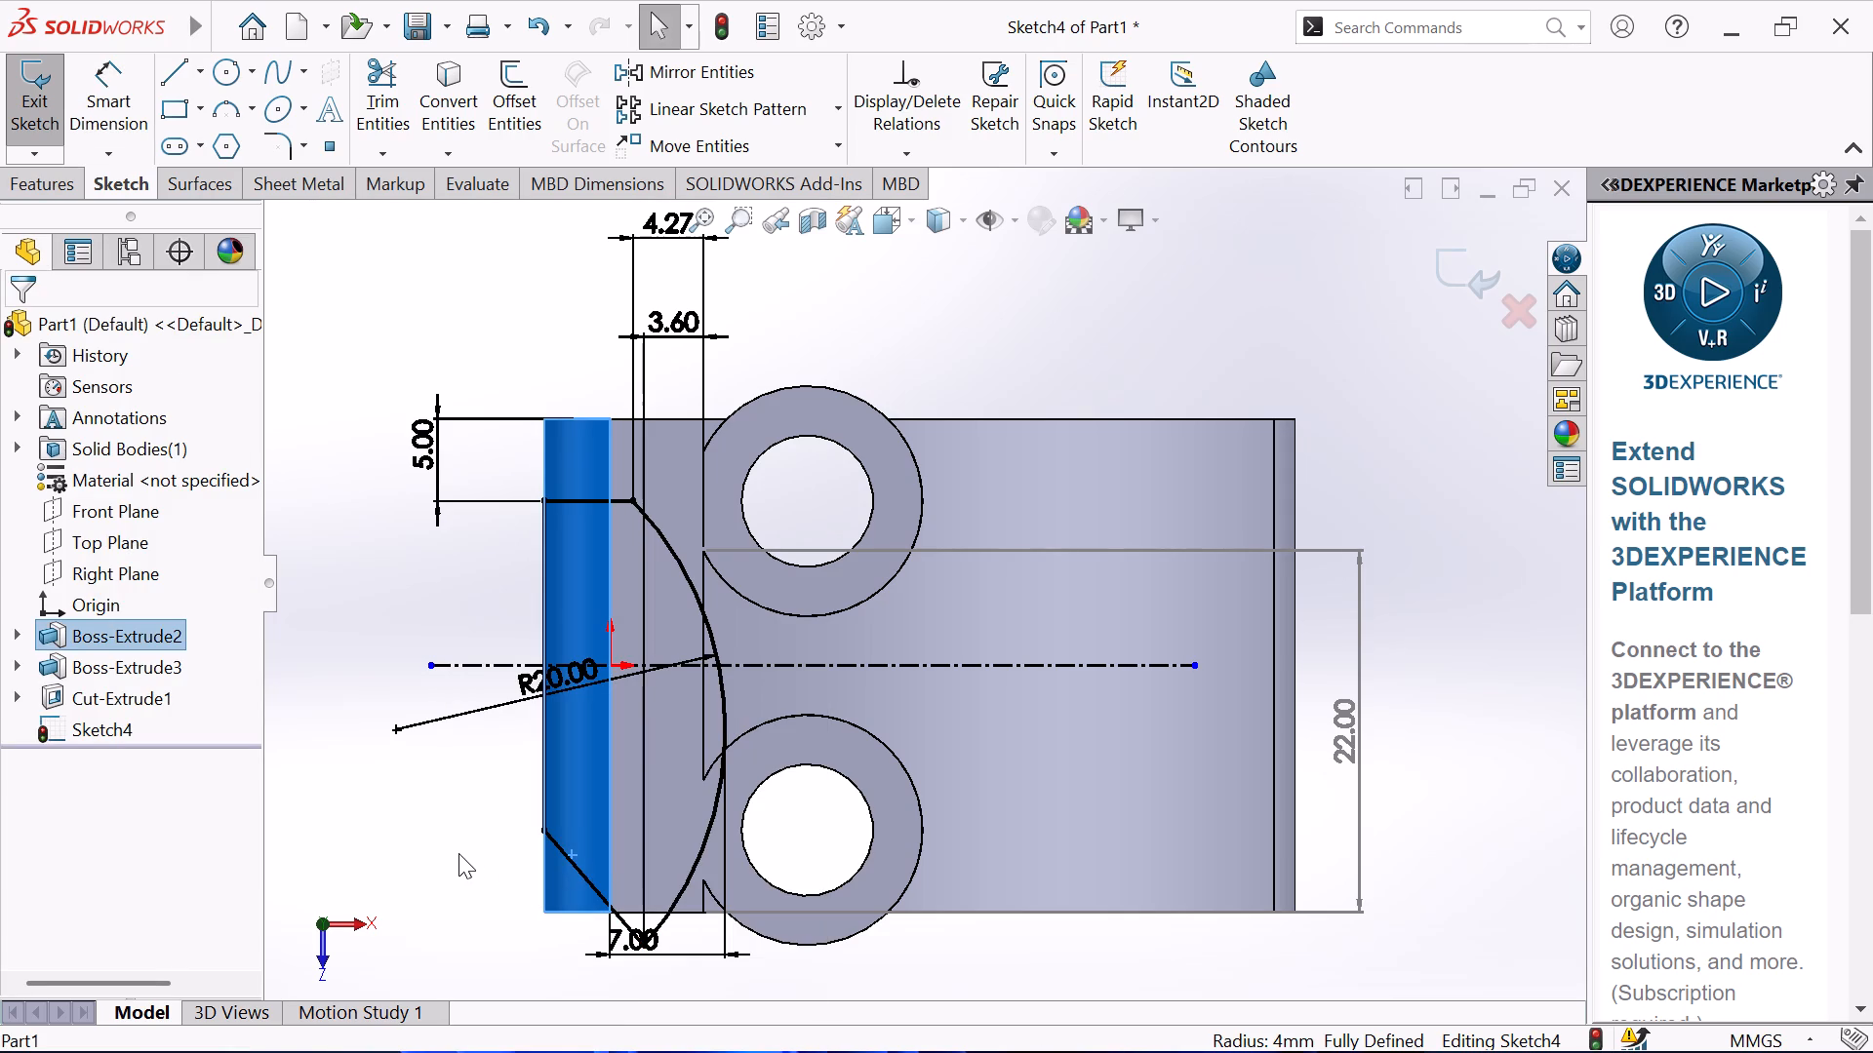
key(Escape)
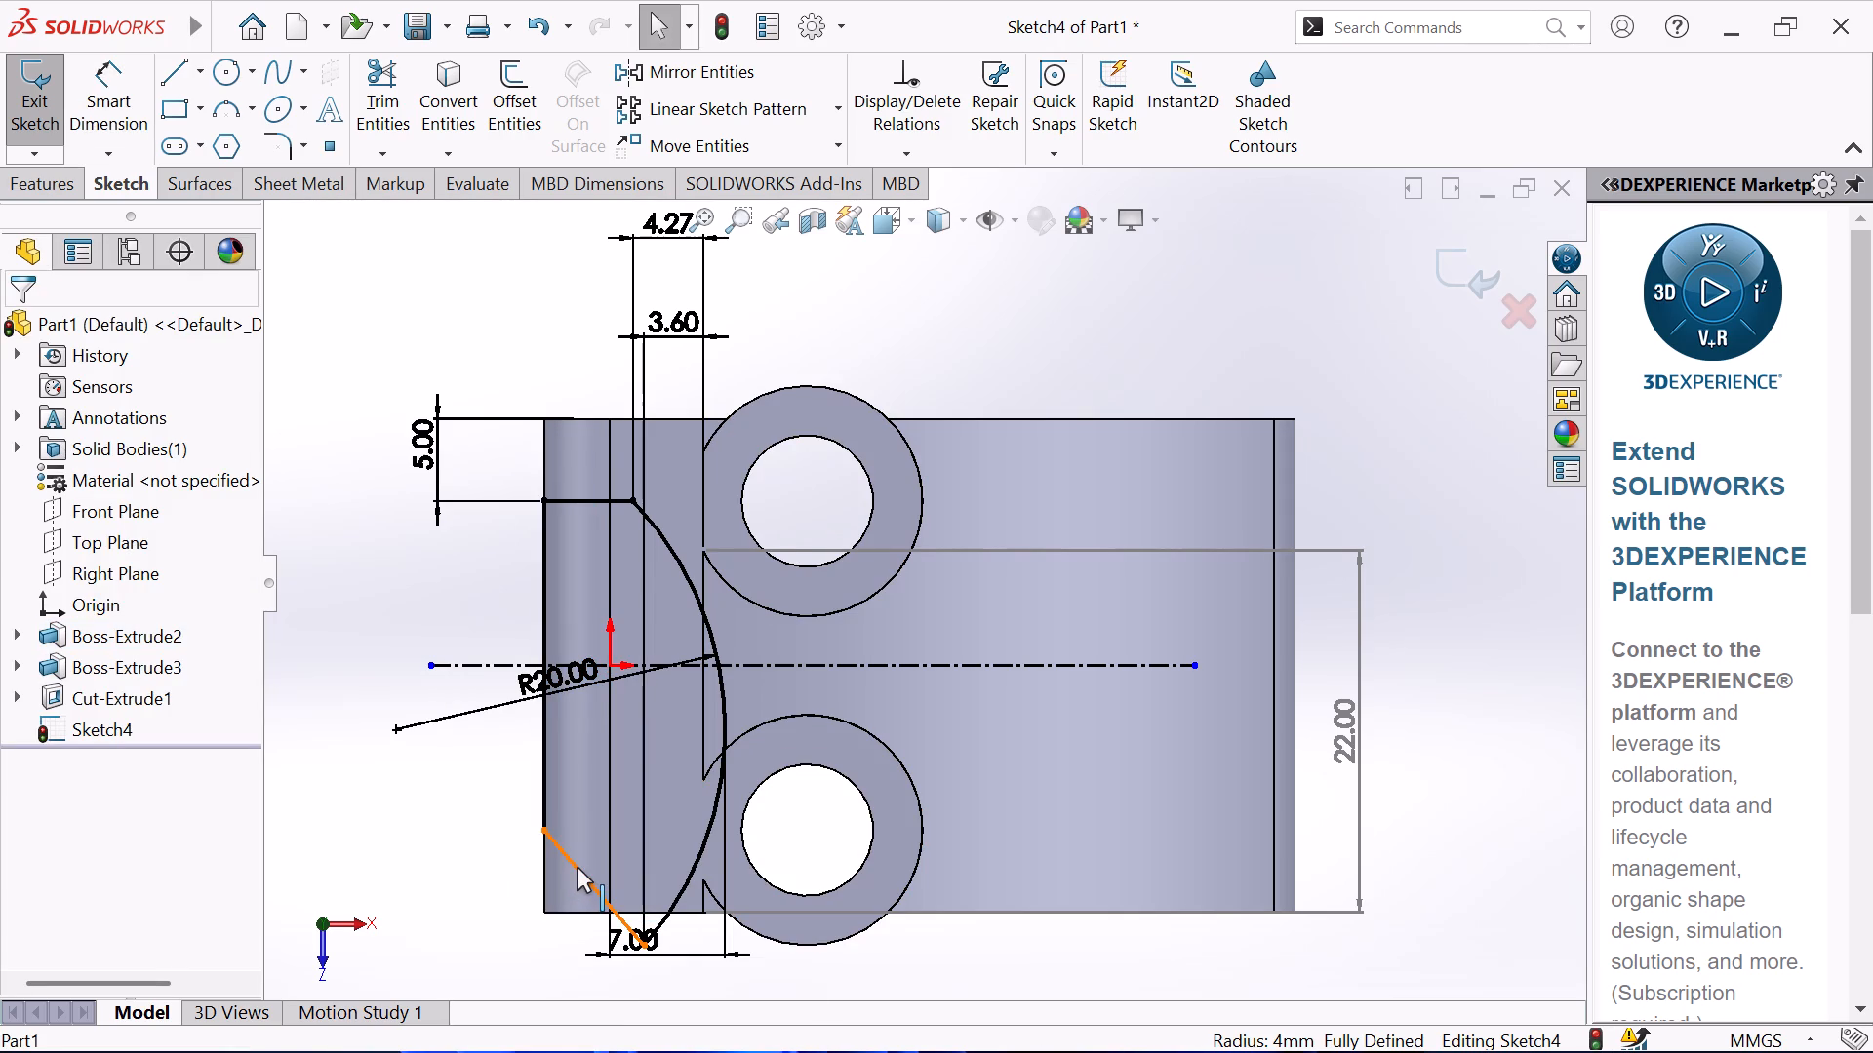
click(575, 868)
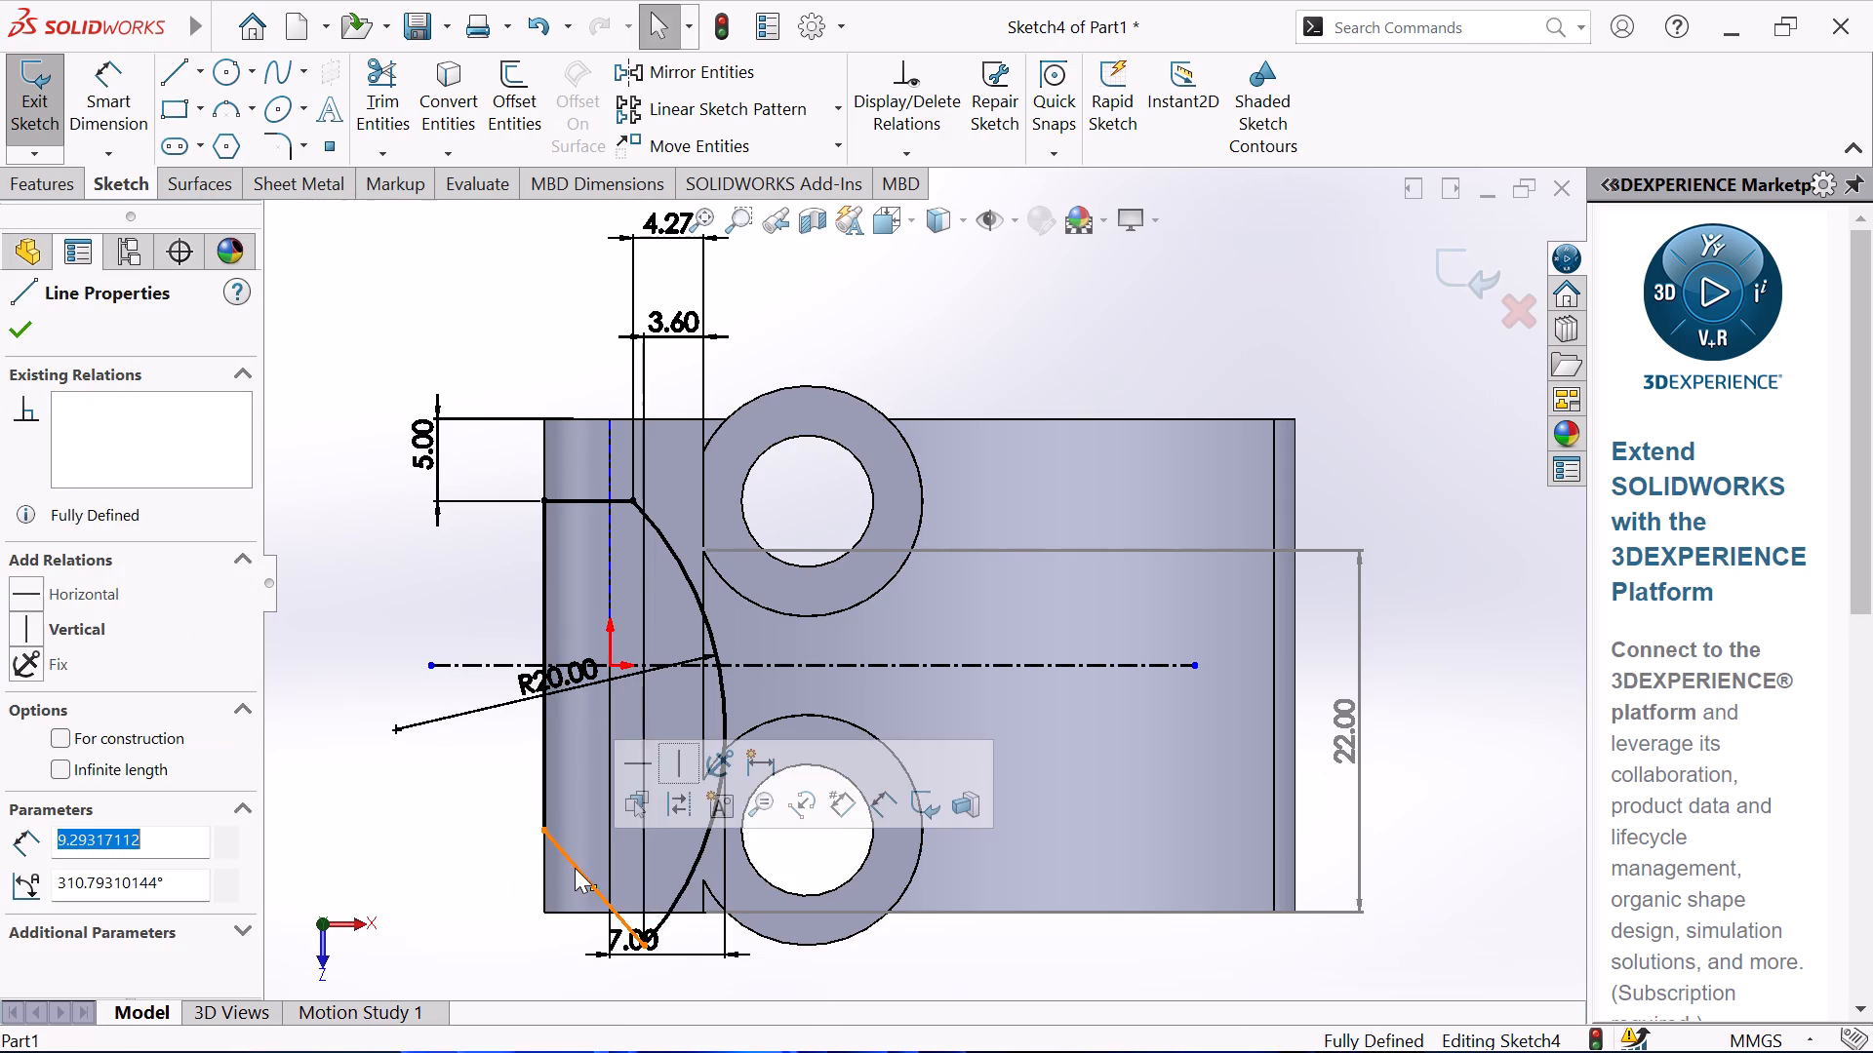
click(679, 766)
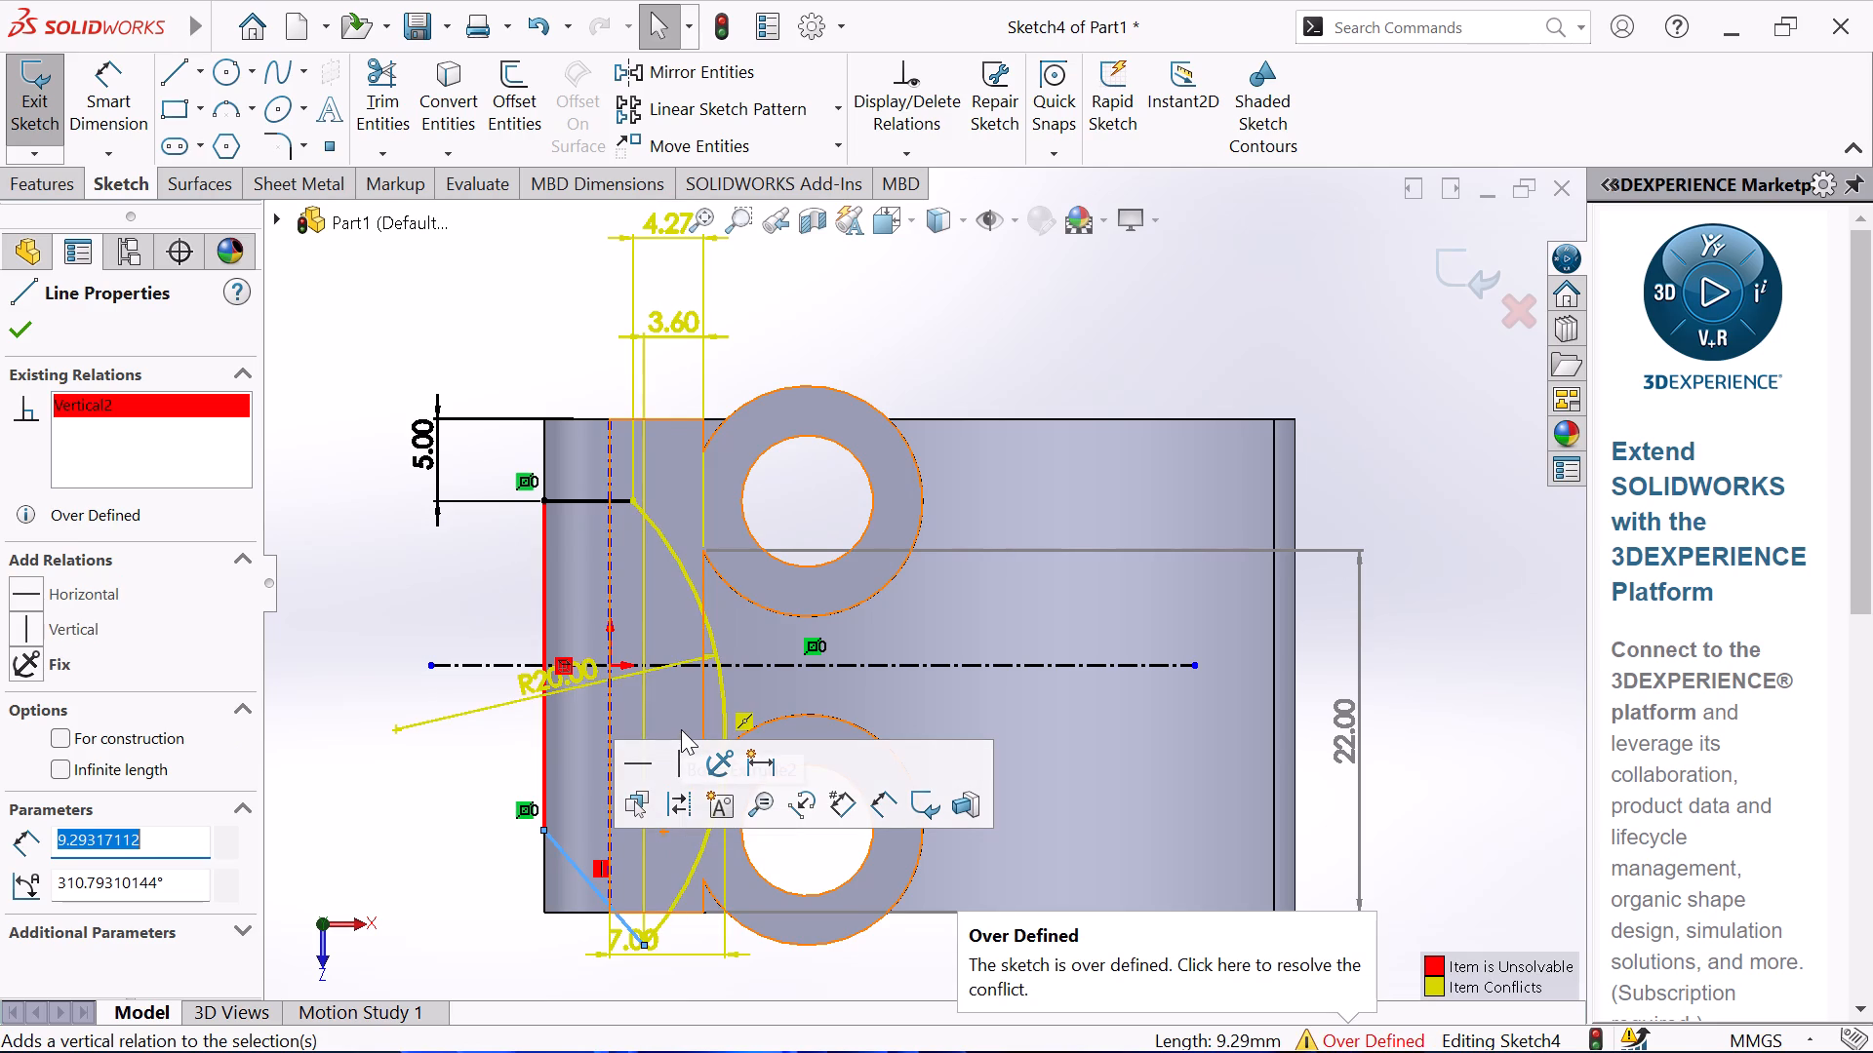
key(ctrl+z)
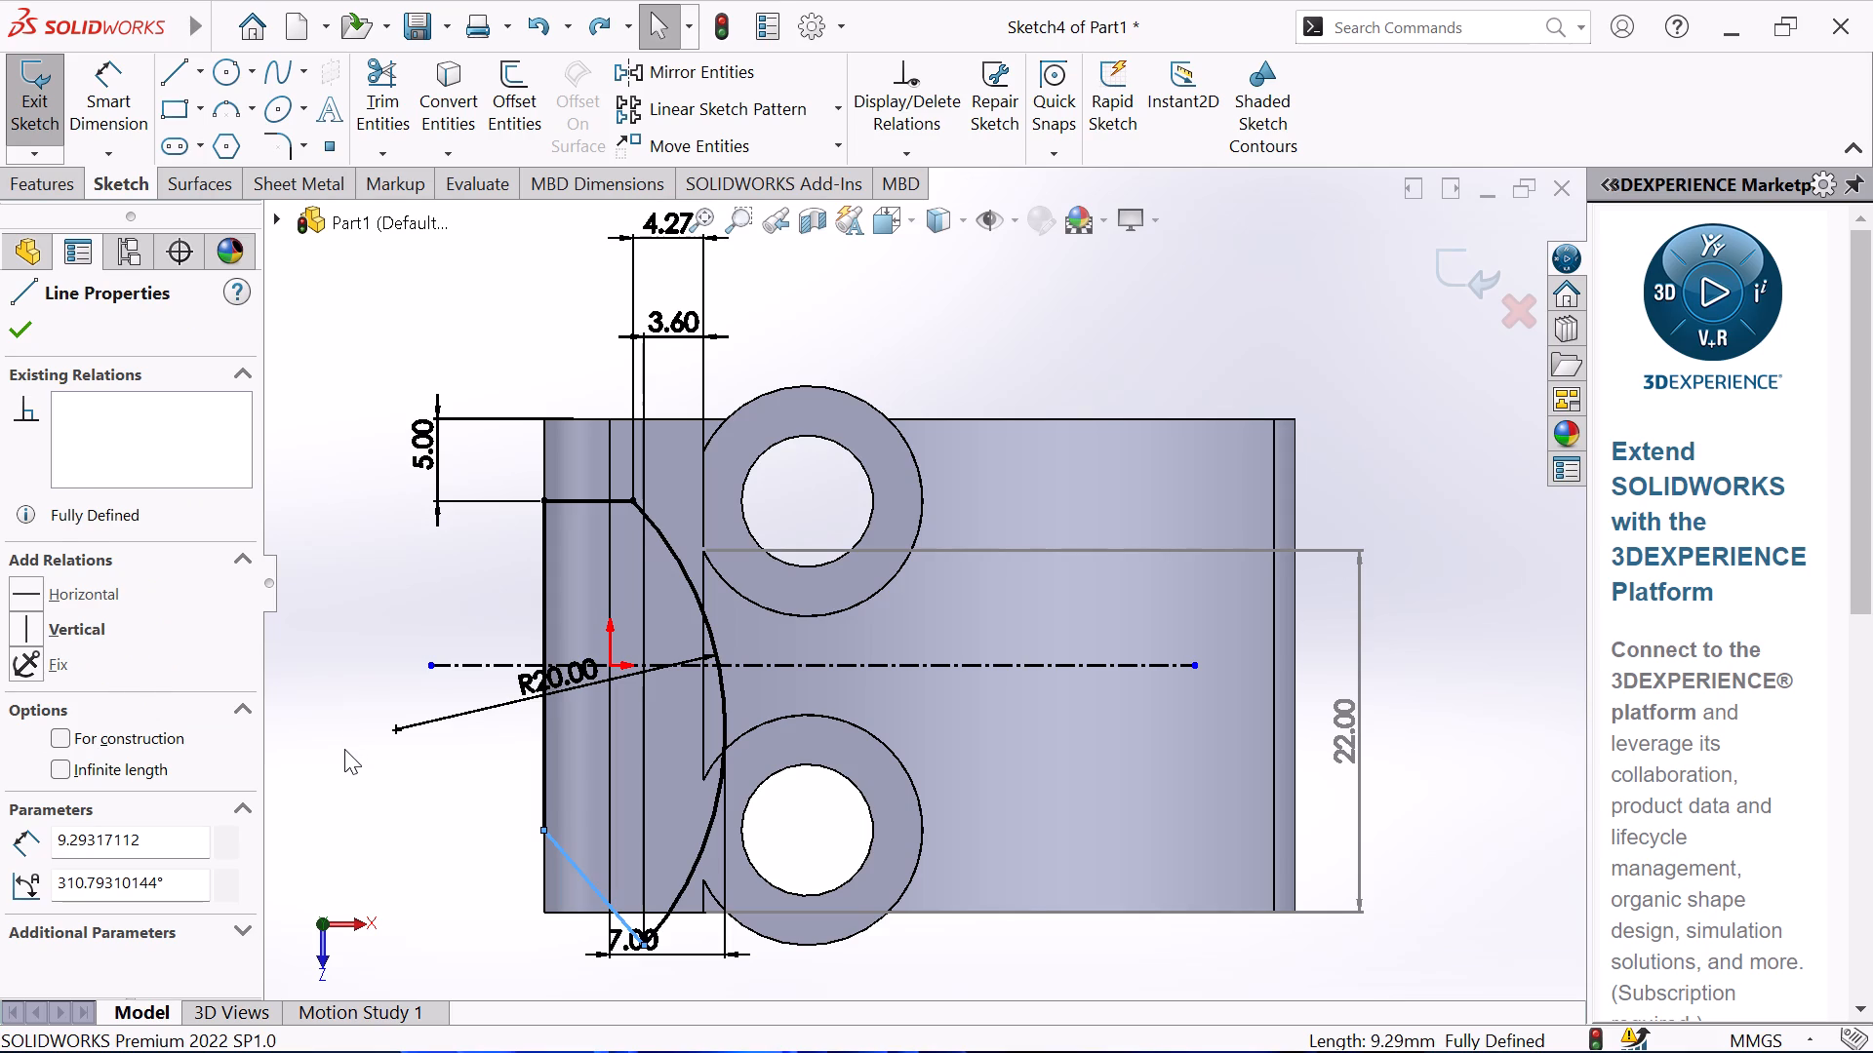
Undo the 7 mm value of the dimension between the origin and the arc.
key(ctrl+z)
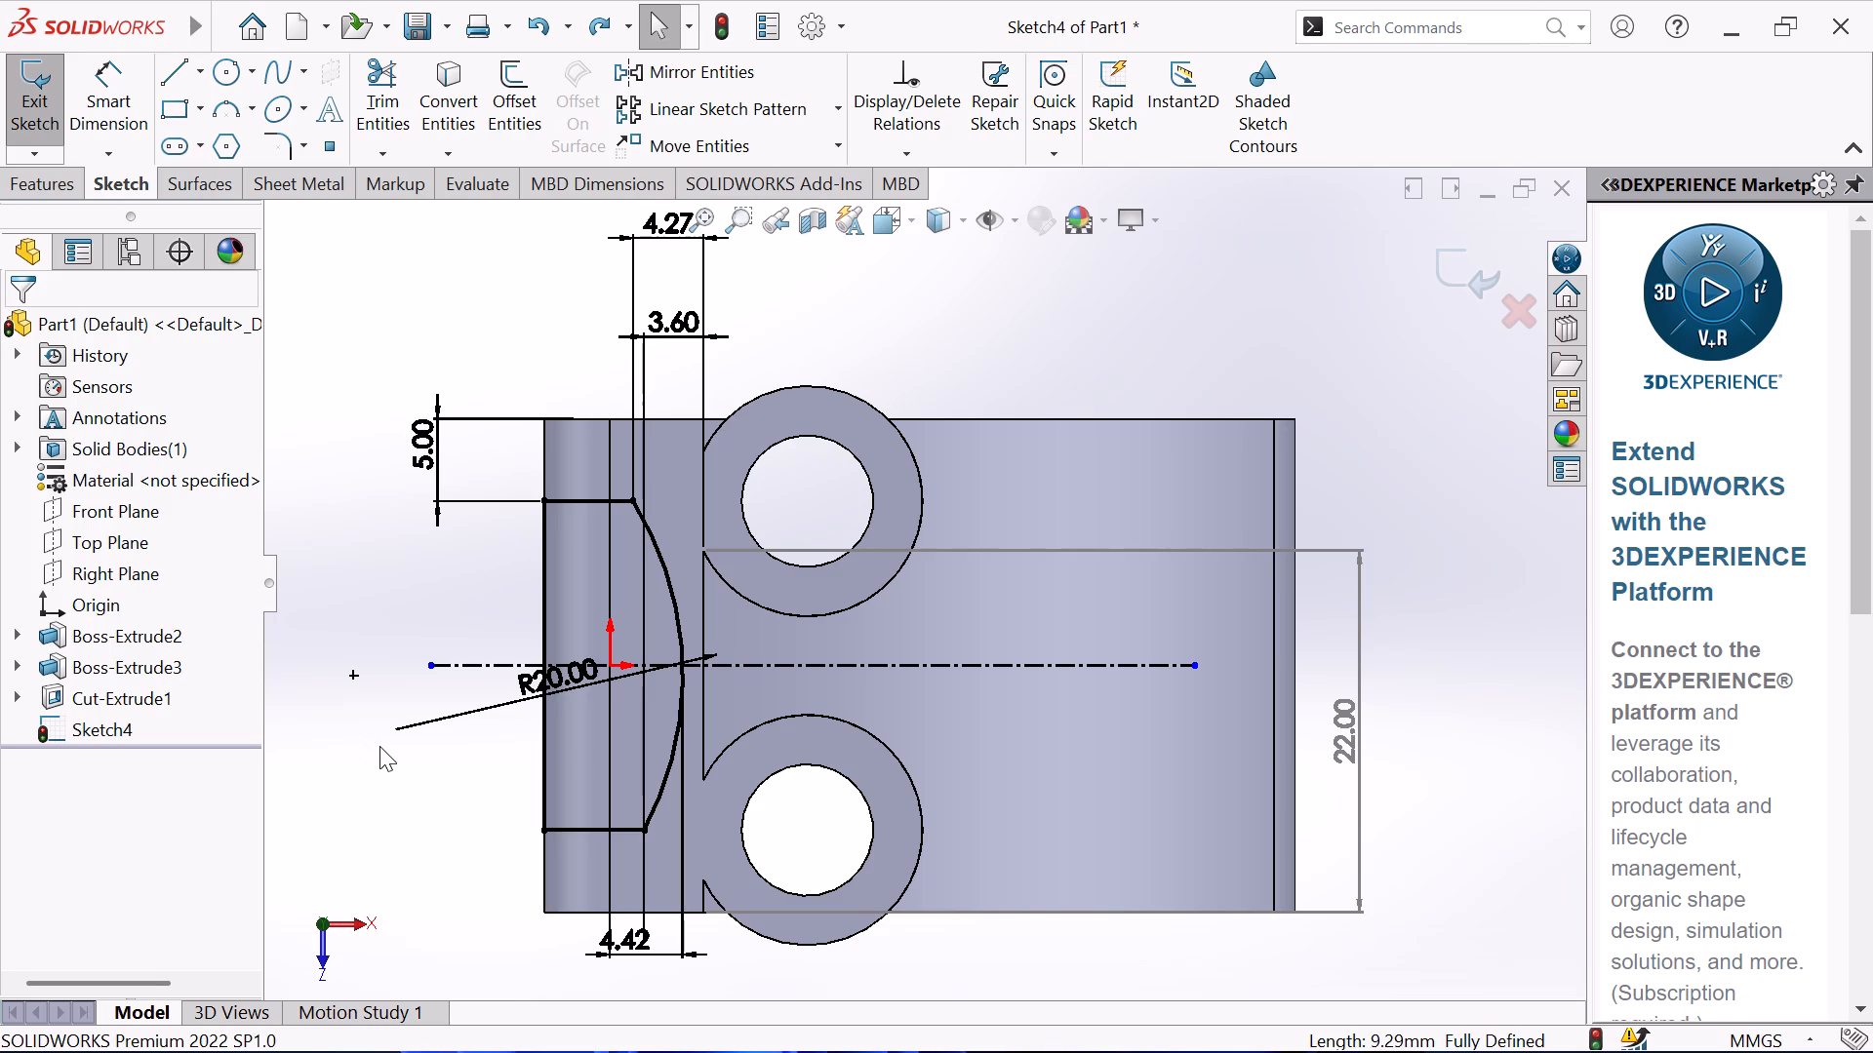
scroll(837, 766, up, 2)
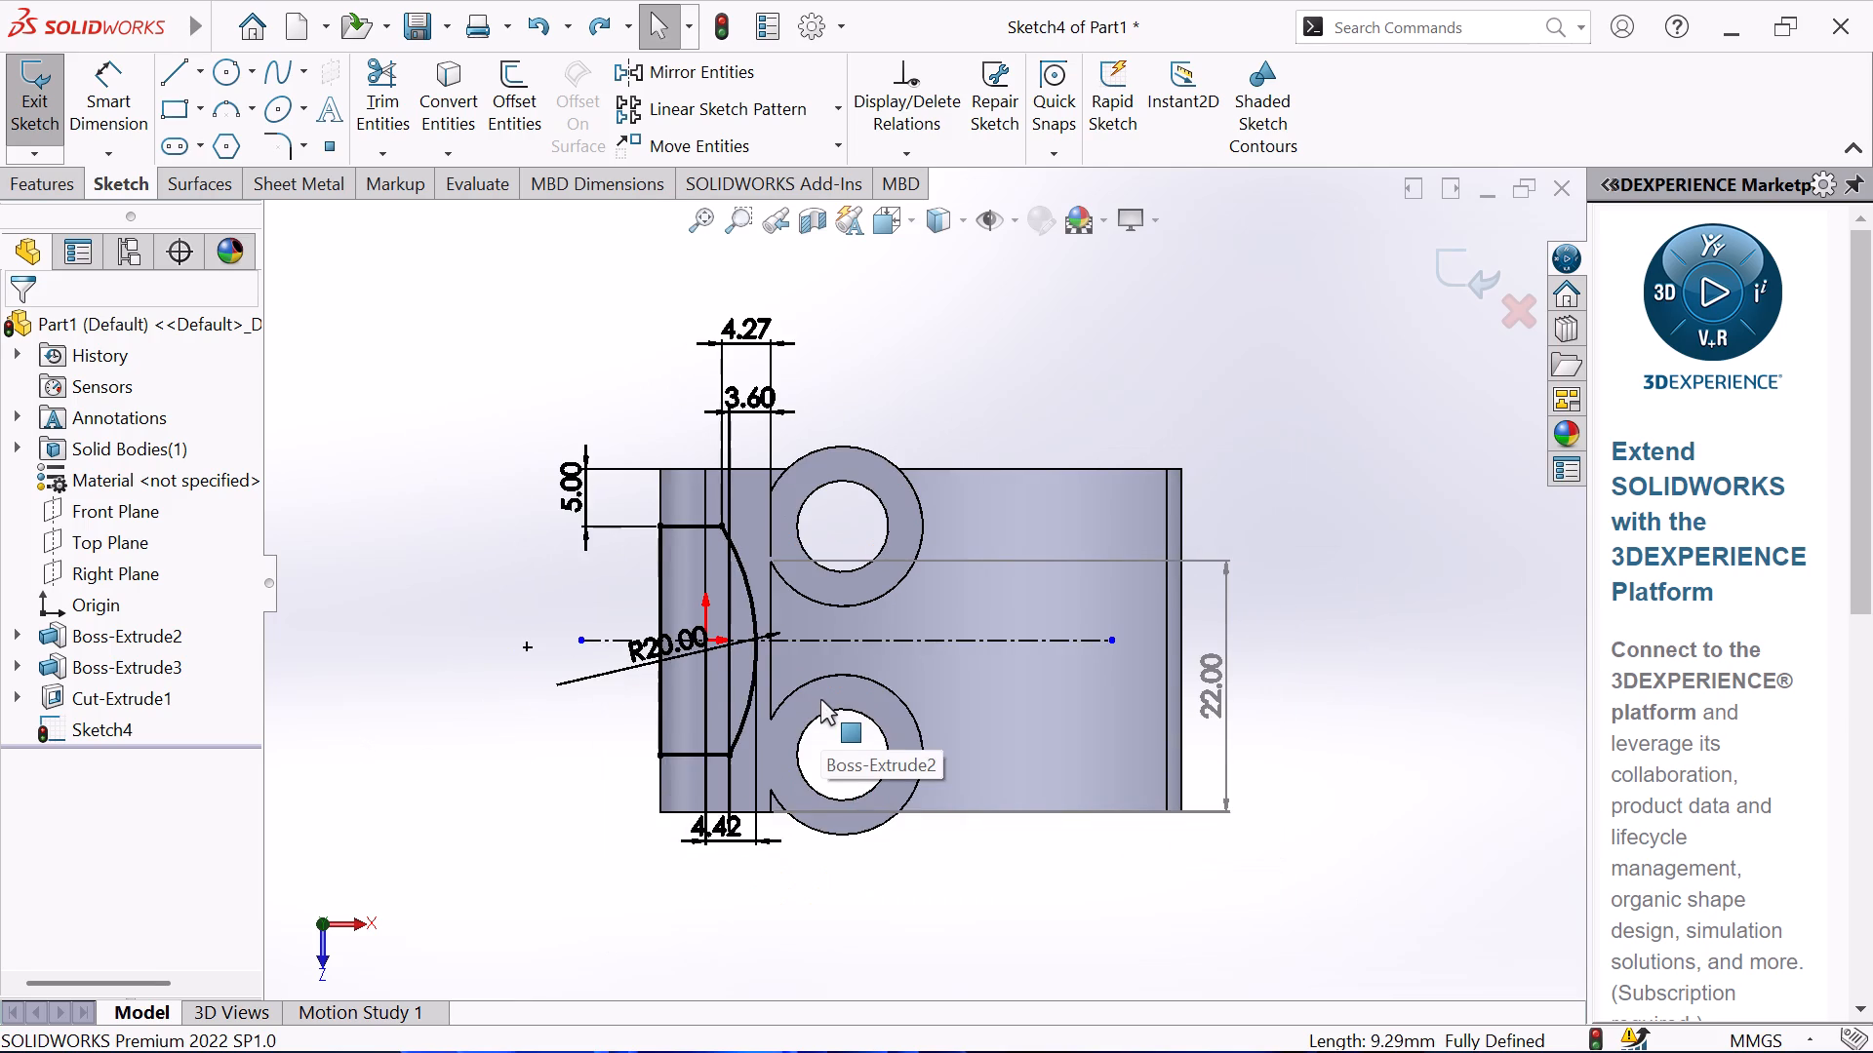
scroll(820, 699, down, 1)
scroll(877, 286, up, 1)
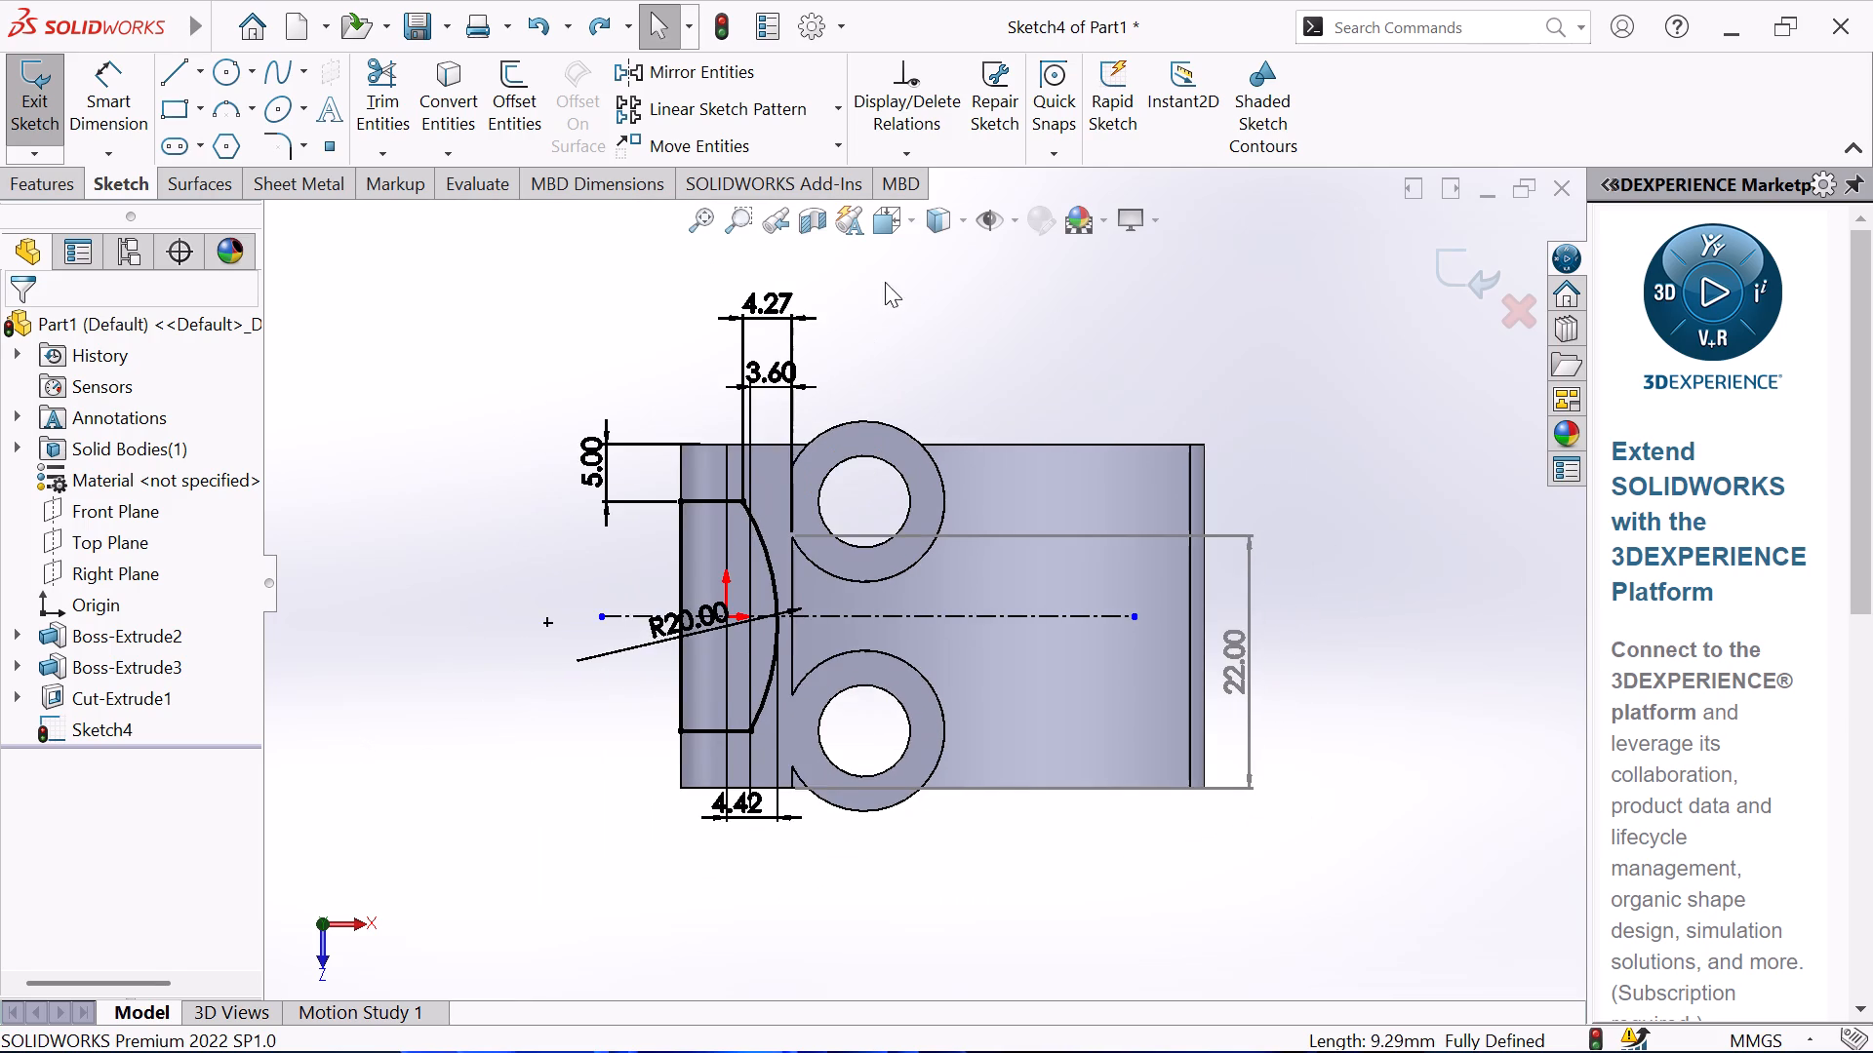
Delete the 4.27 and 3.60 horizontal dimensions locating the arc's two ends.
scroll(885, 282, down, 1)
click(771, 331)
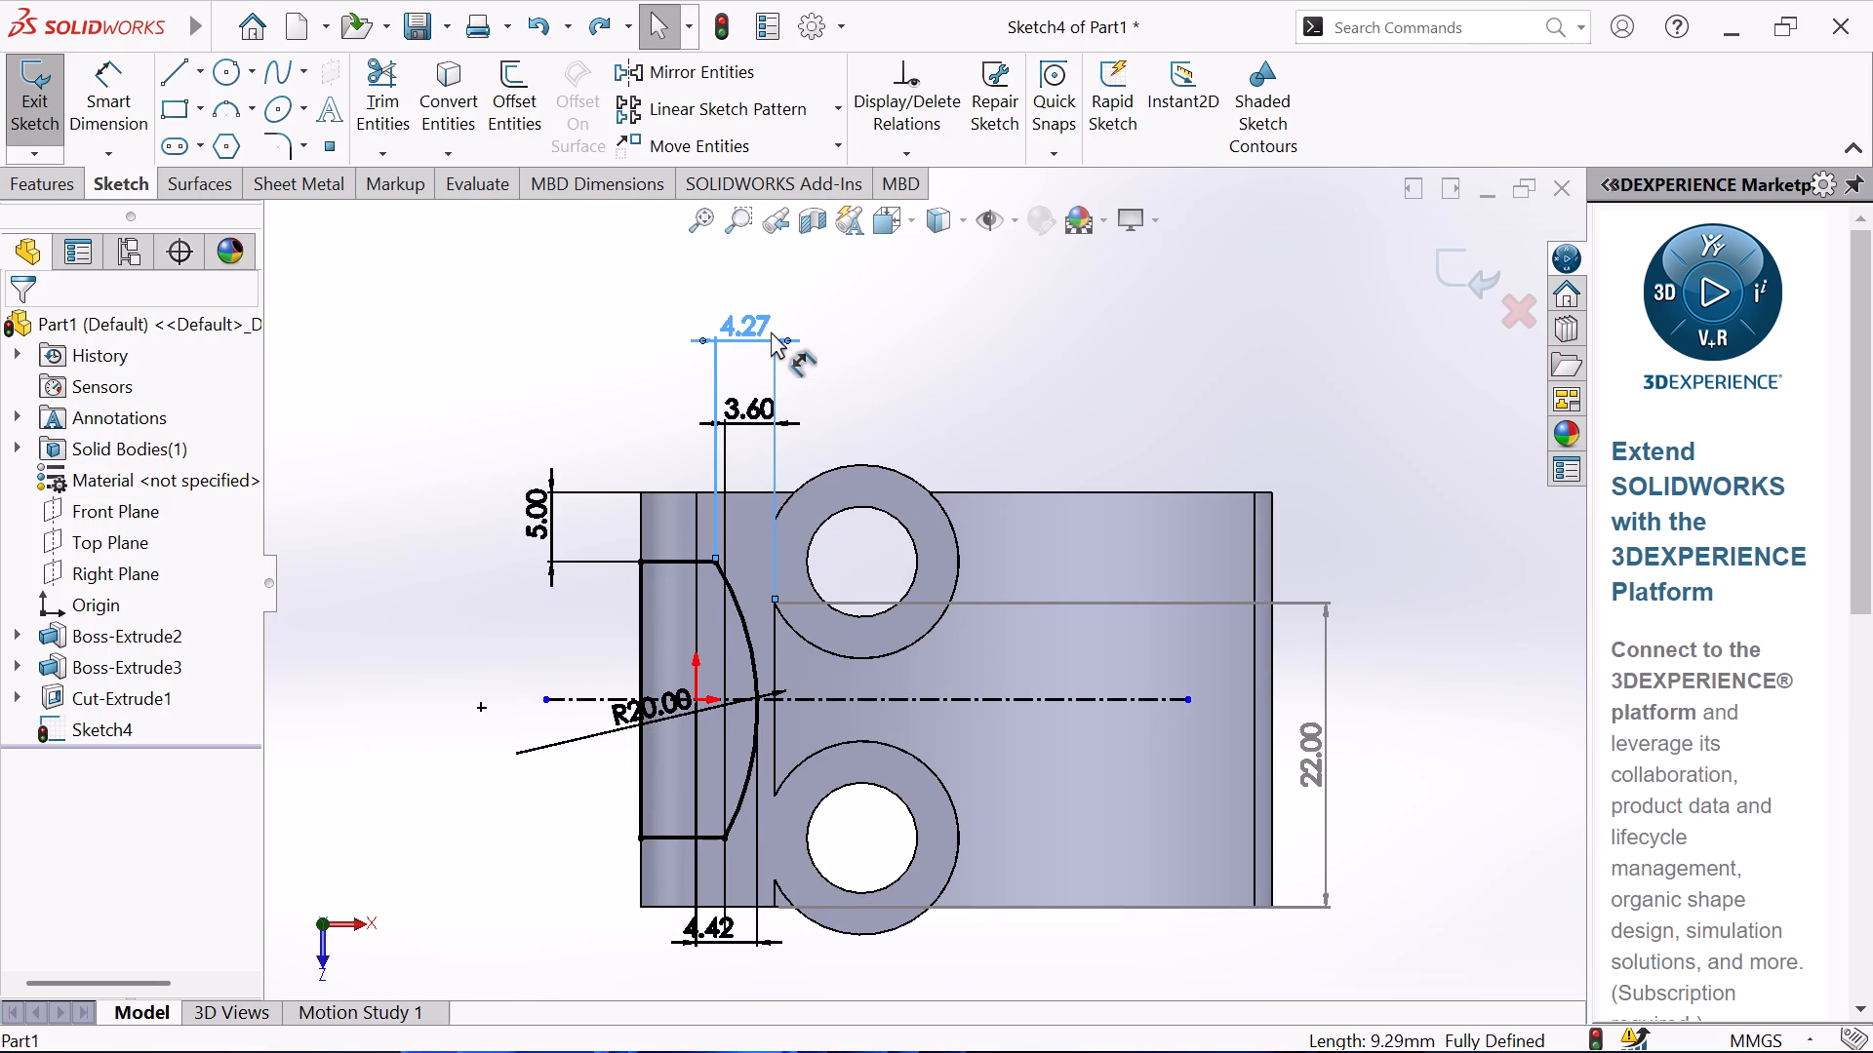
key(Delete)
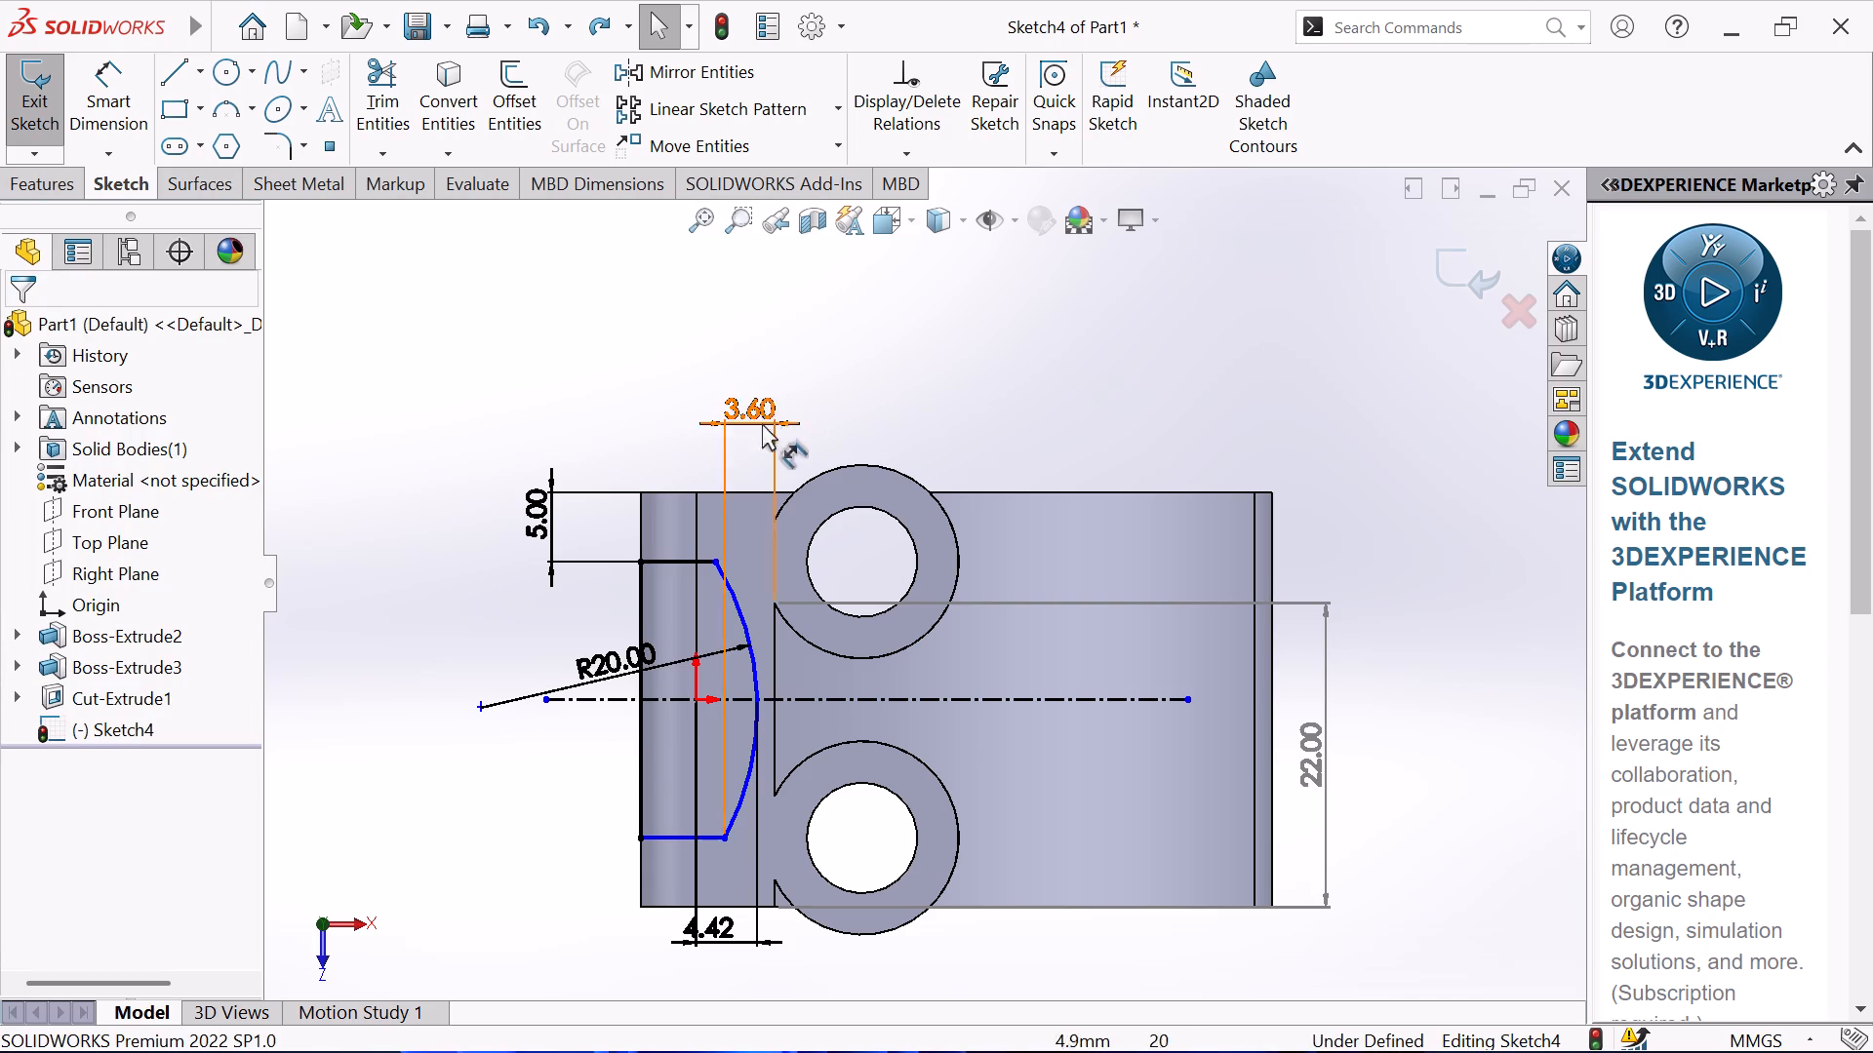
click(756, 415)
key(Delete)
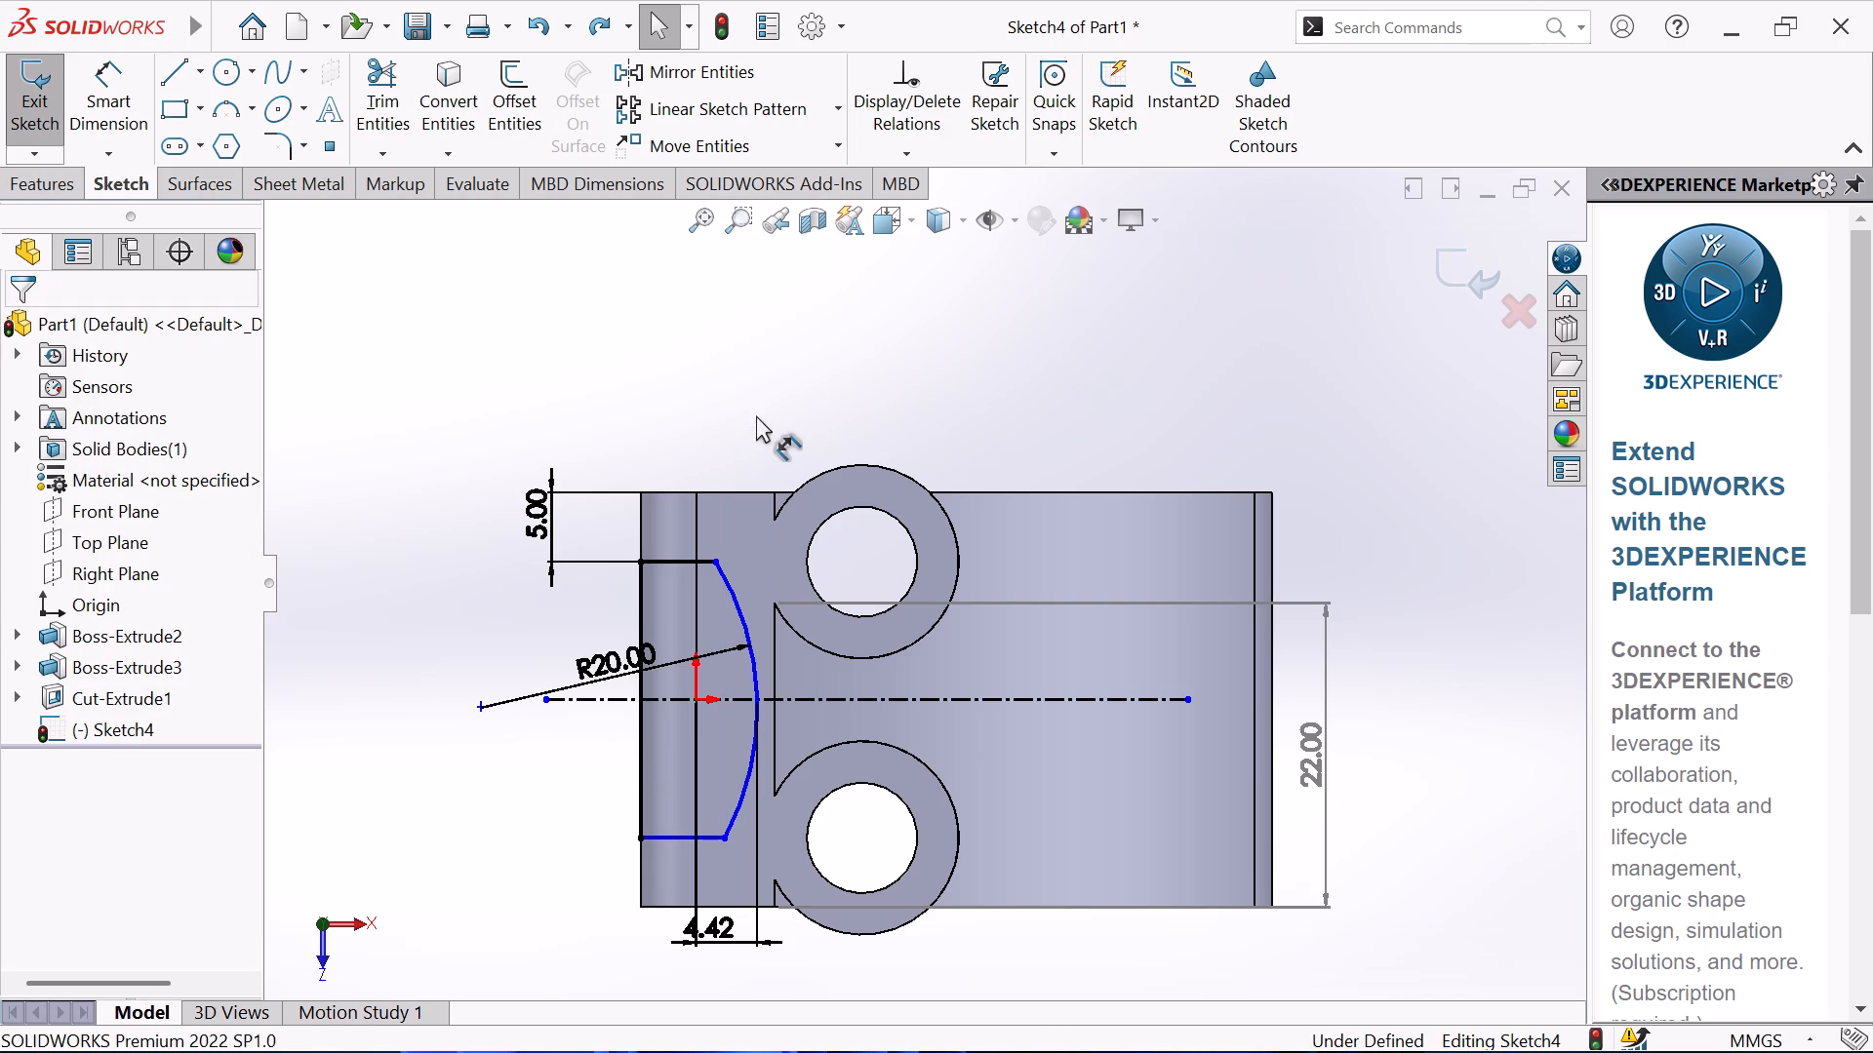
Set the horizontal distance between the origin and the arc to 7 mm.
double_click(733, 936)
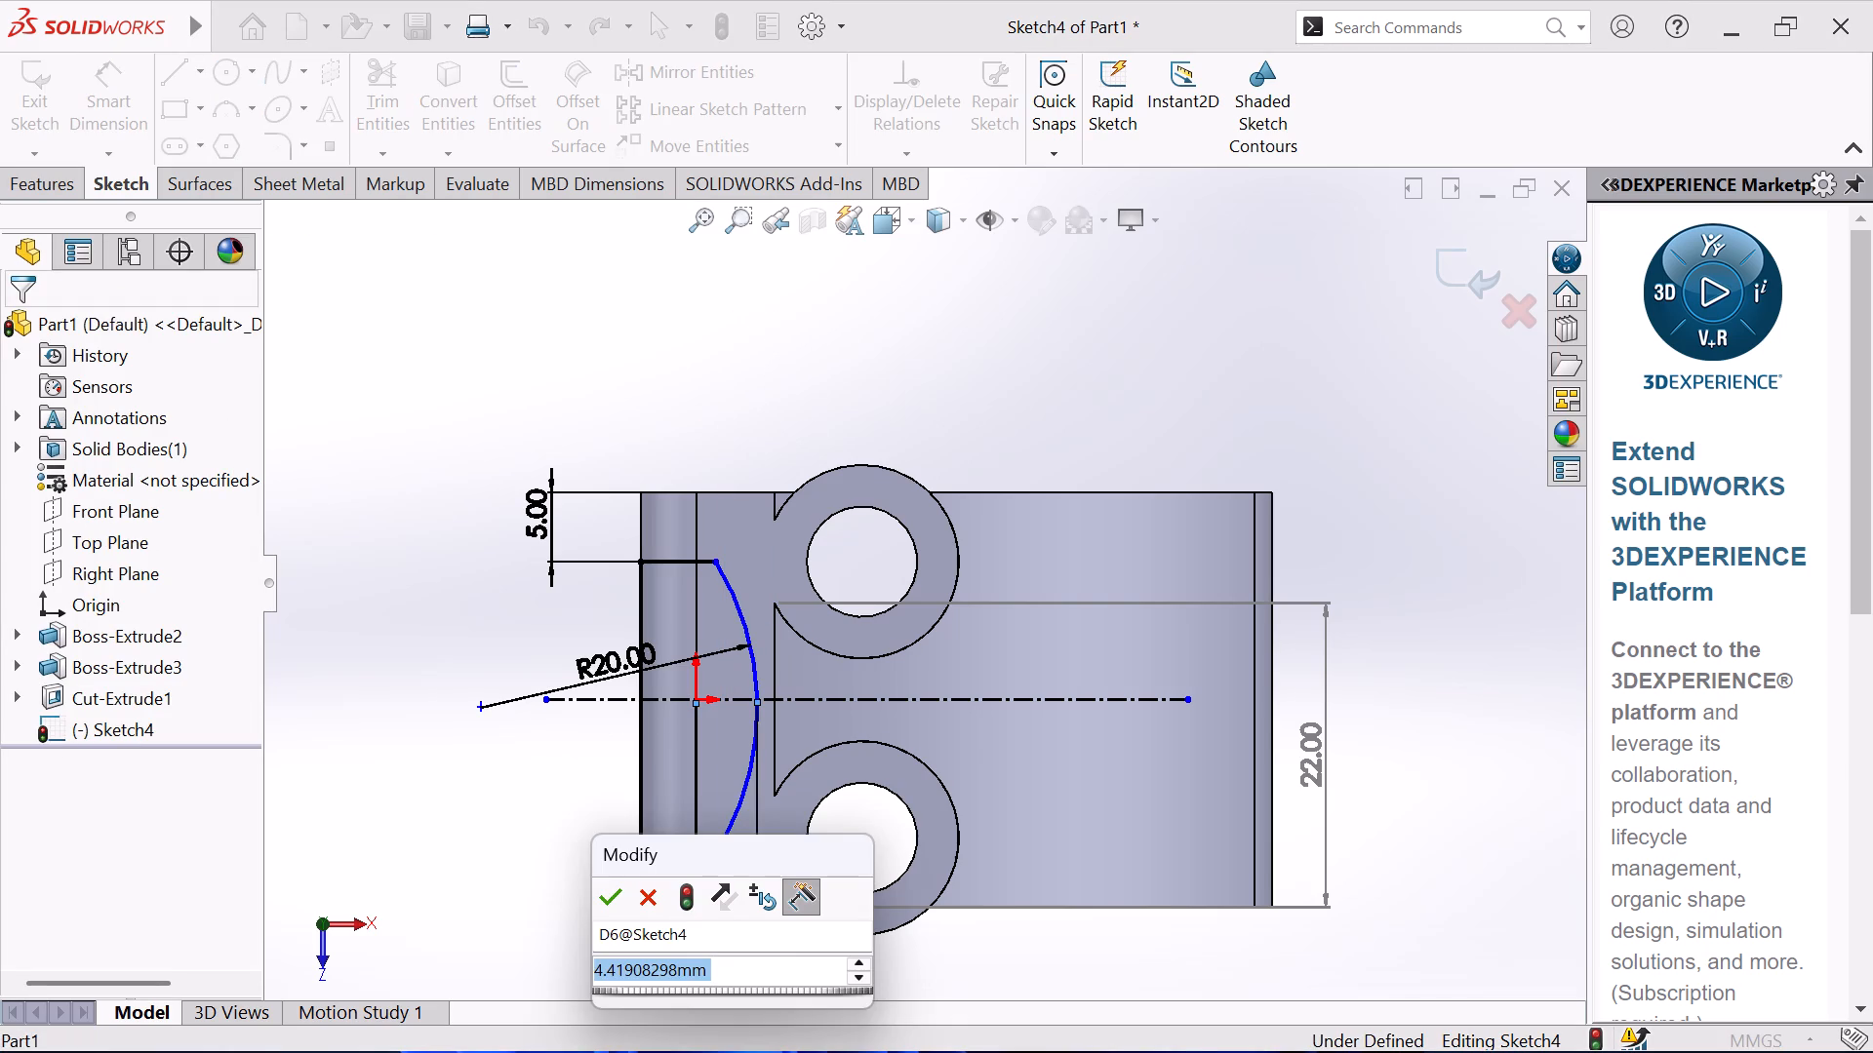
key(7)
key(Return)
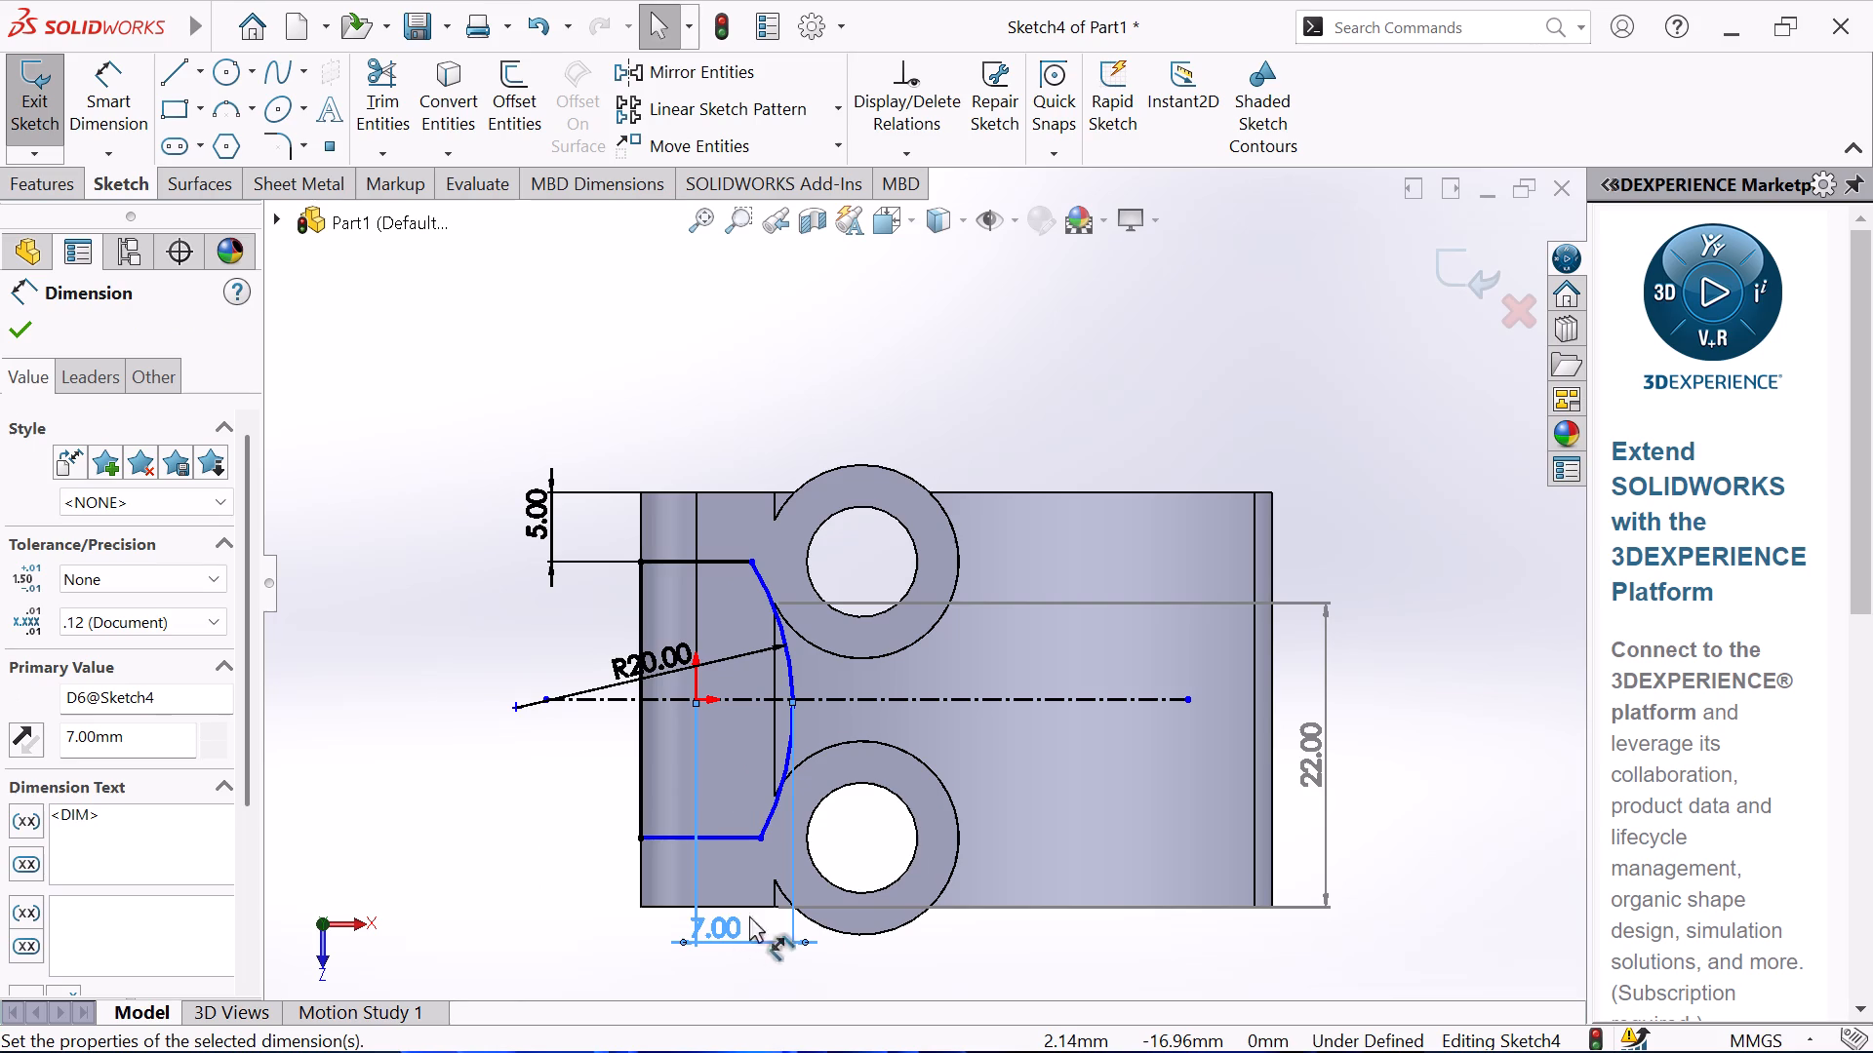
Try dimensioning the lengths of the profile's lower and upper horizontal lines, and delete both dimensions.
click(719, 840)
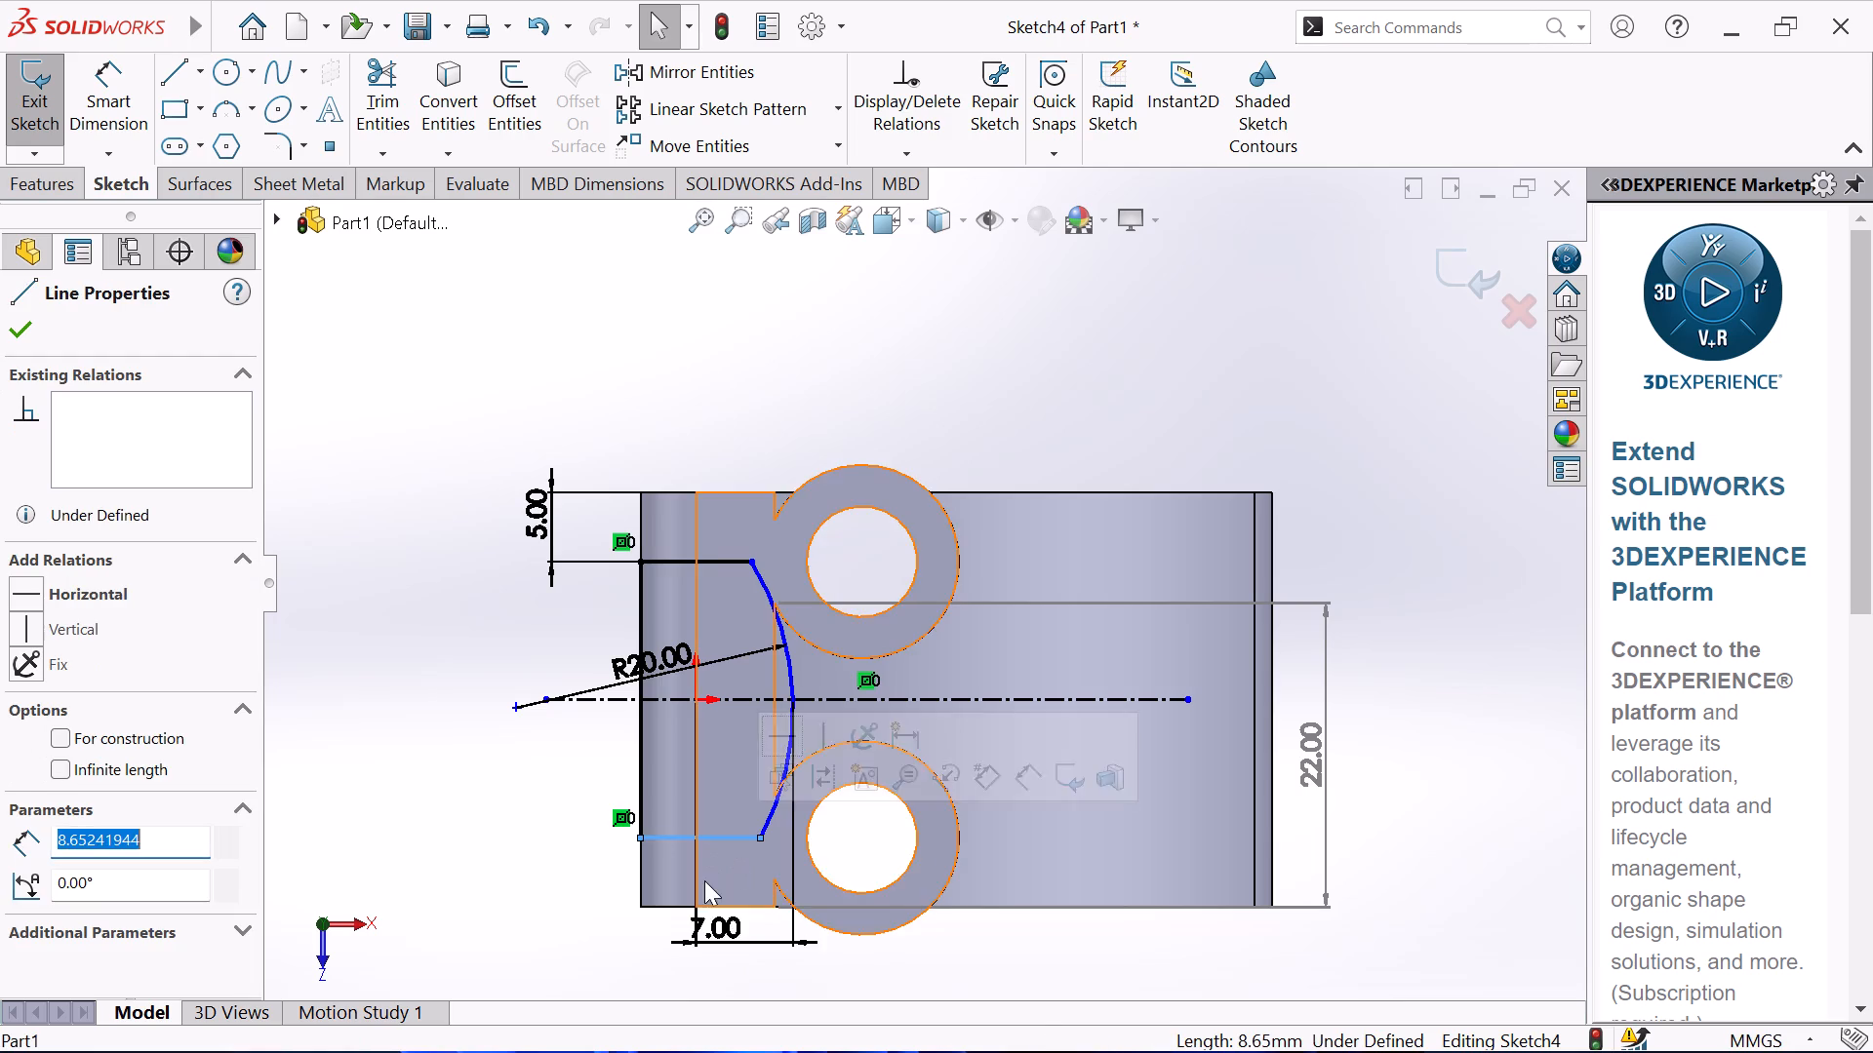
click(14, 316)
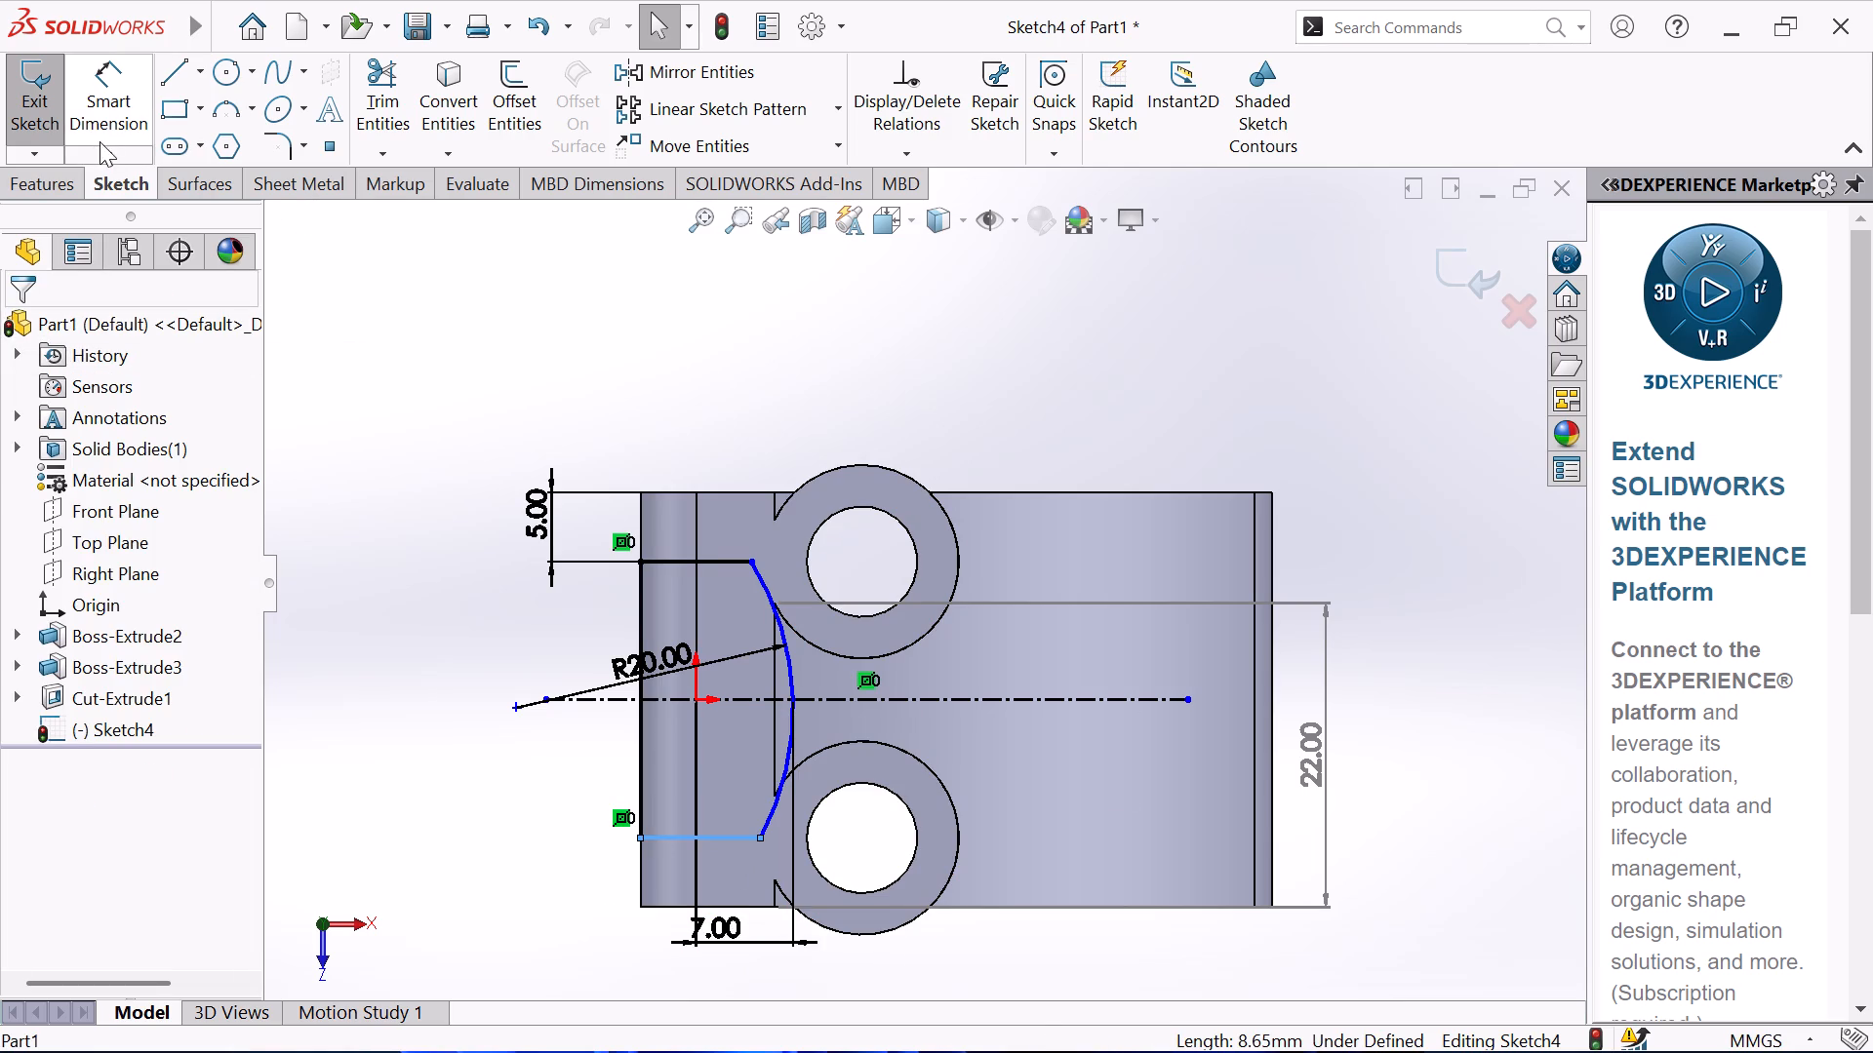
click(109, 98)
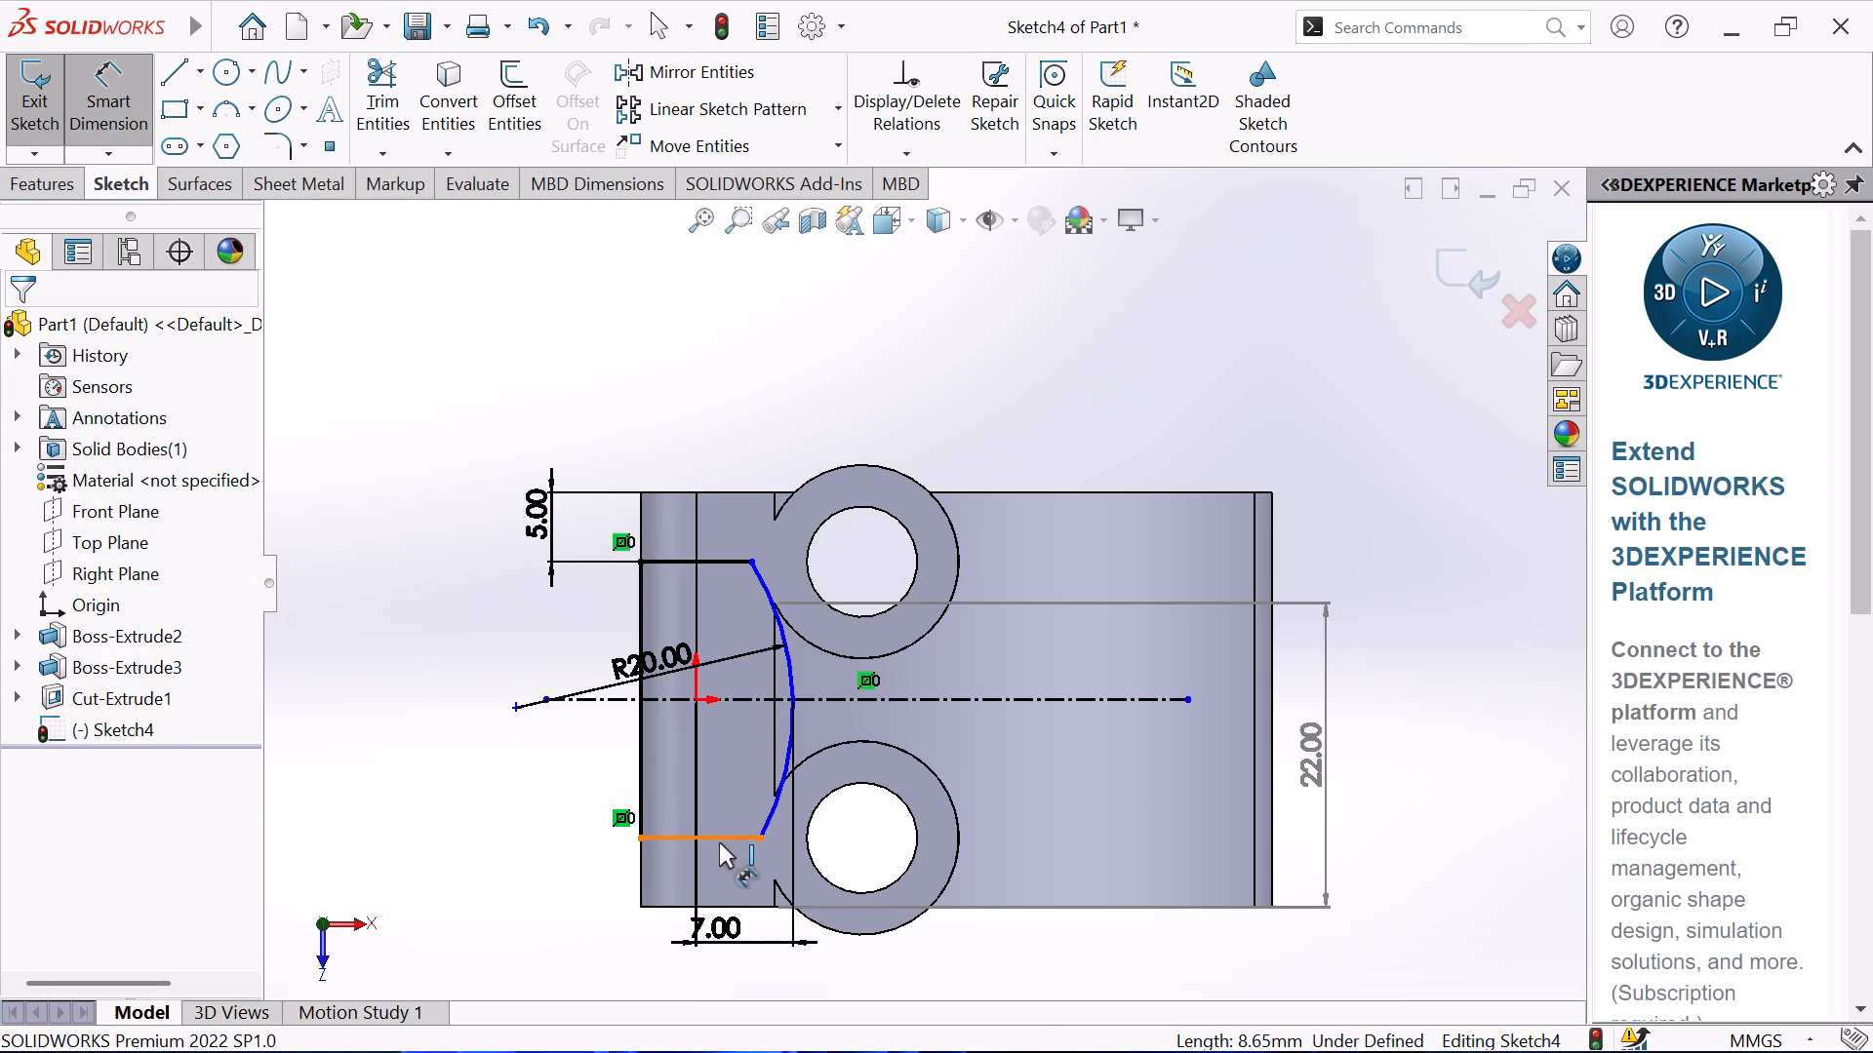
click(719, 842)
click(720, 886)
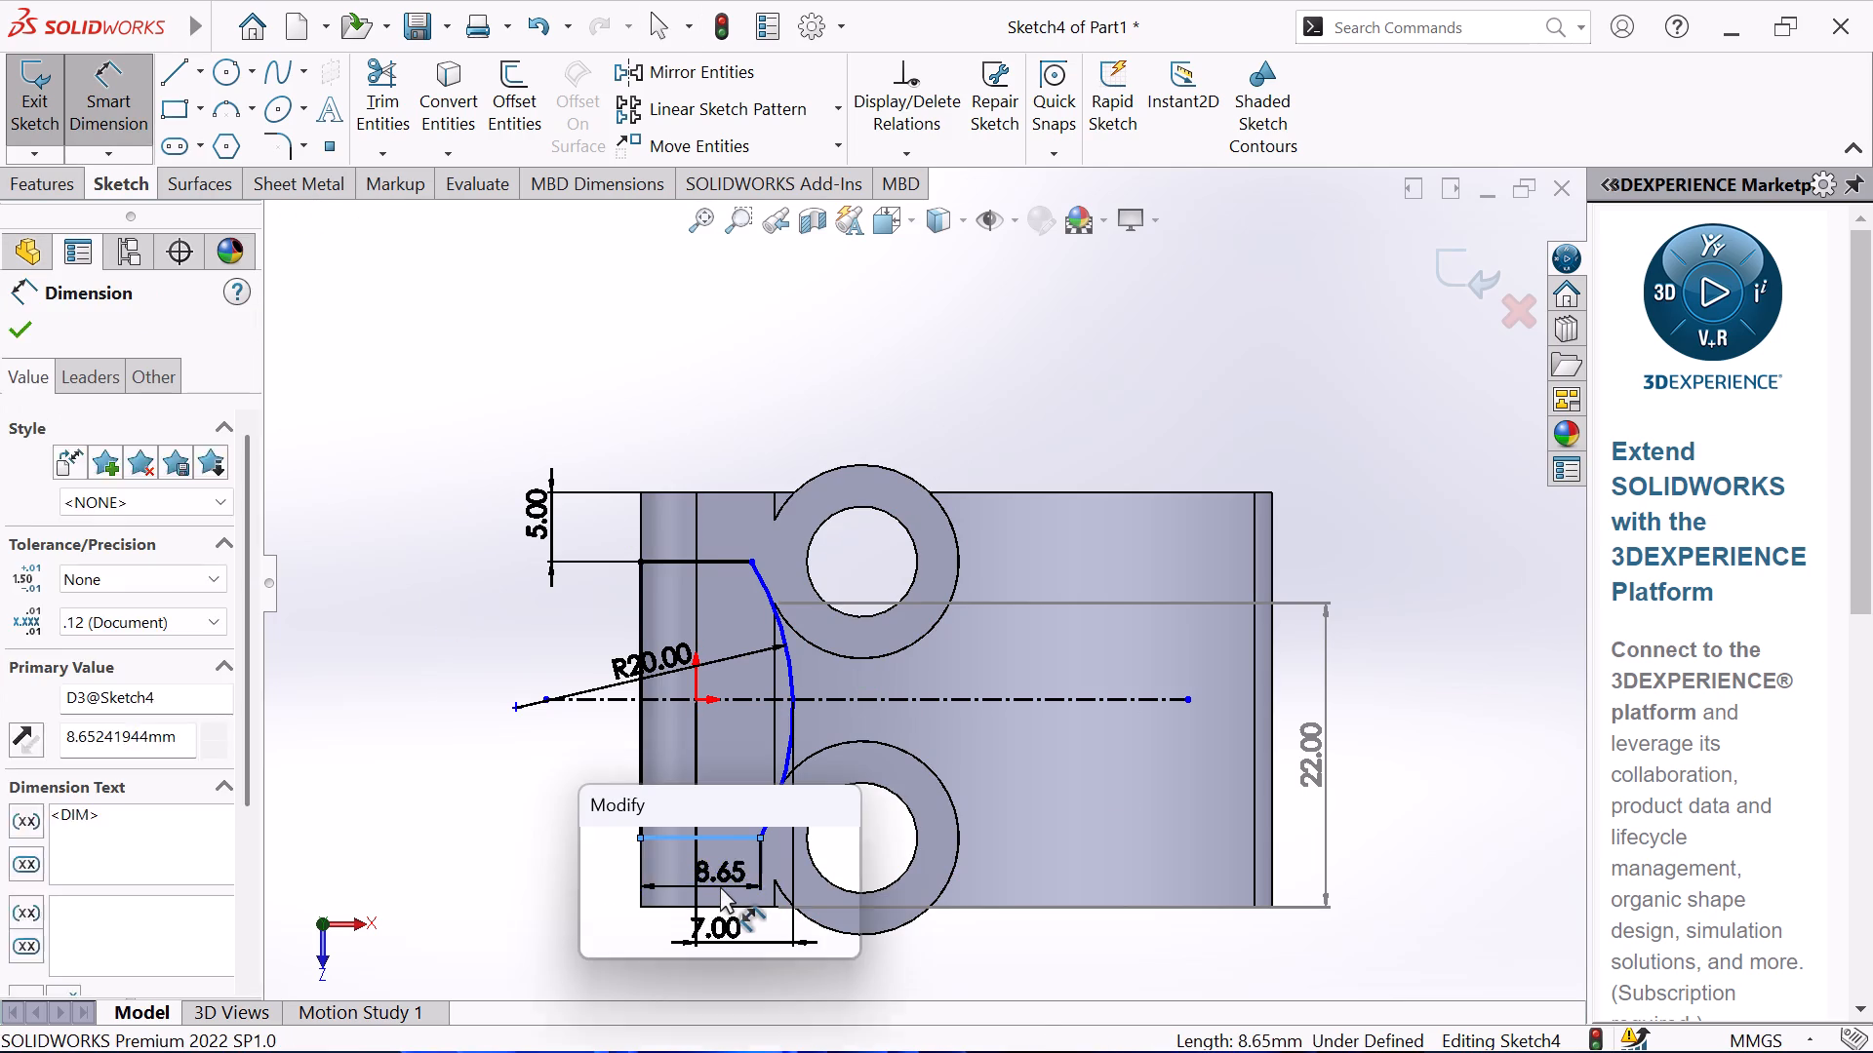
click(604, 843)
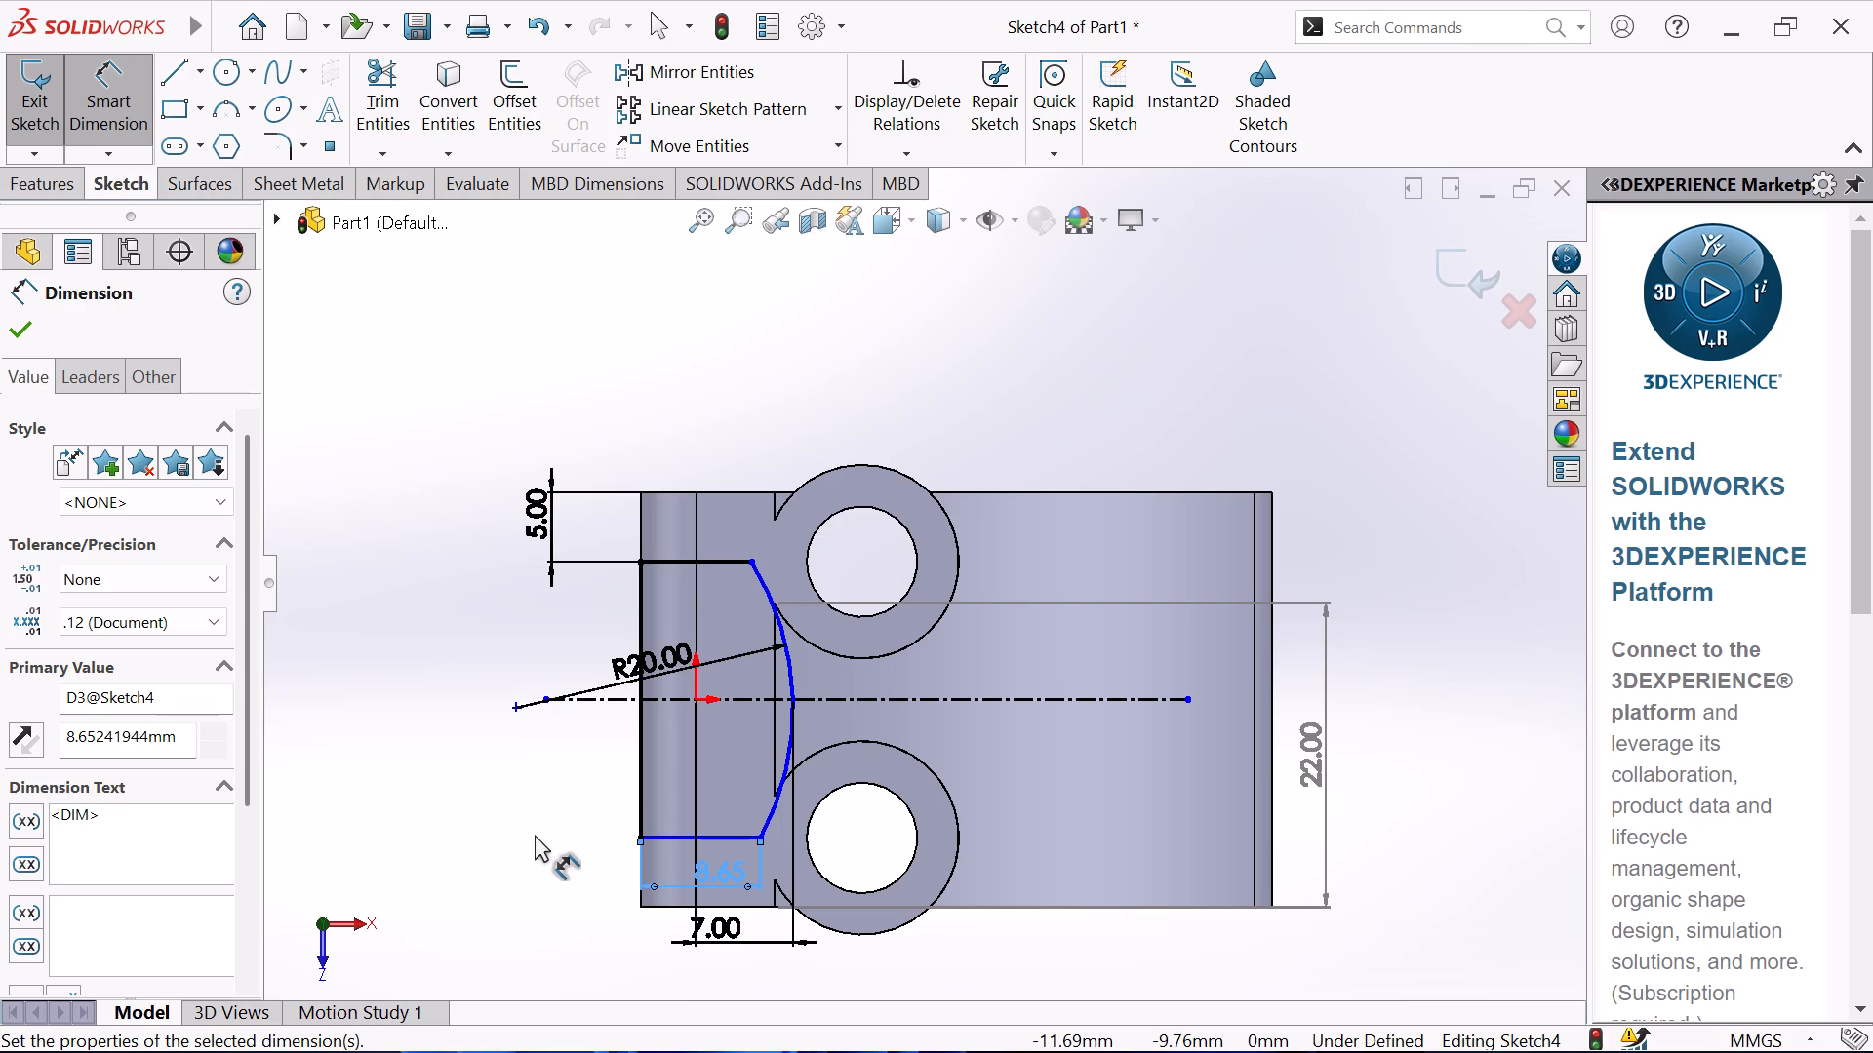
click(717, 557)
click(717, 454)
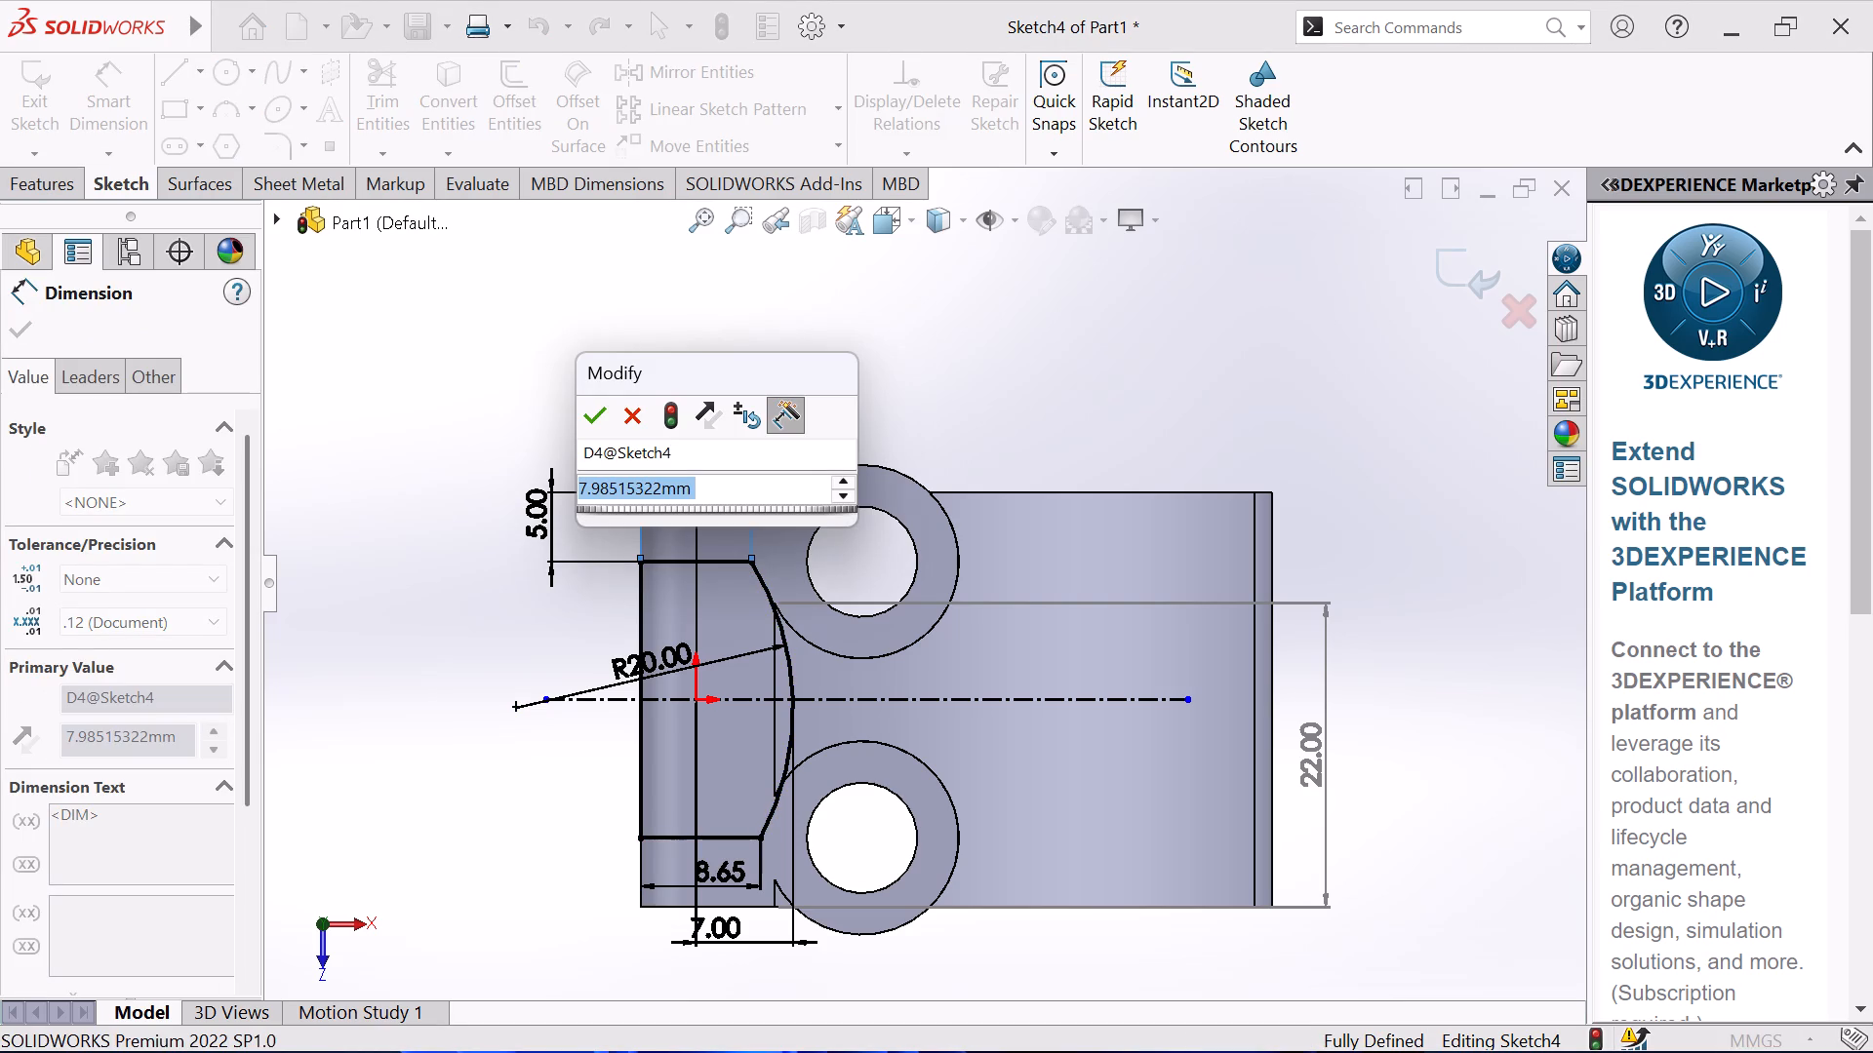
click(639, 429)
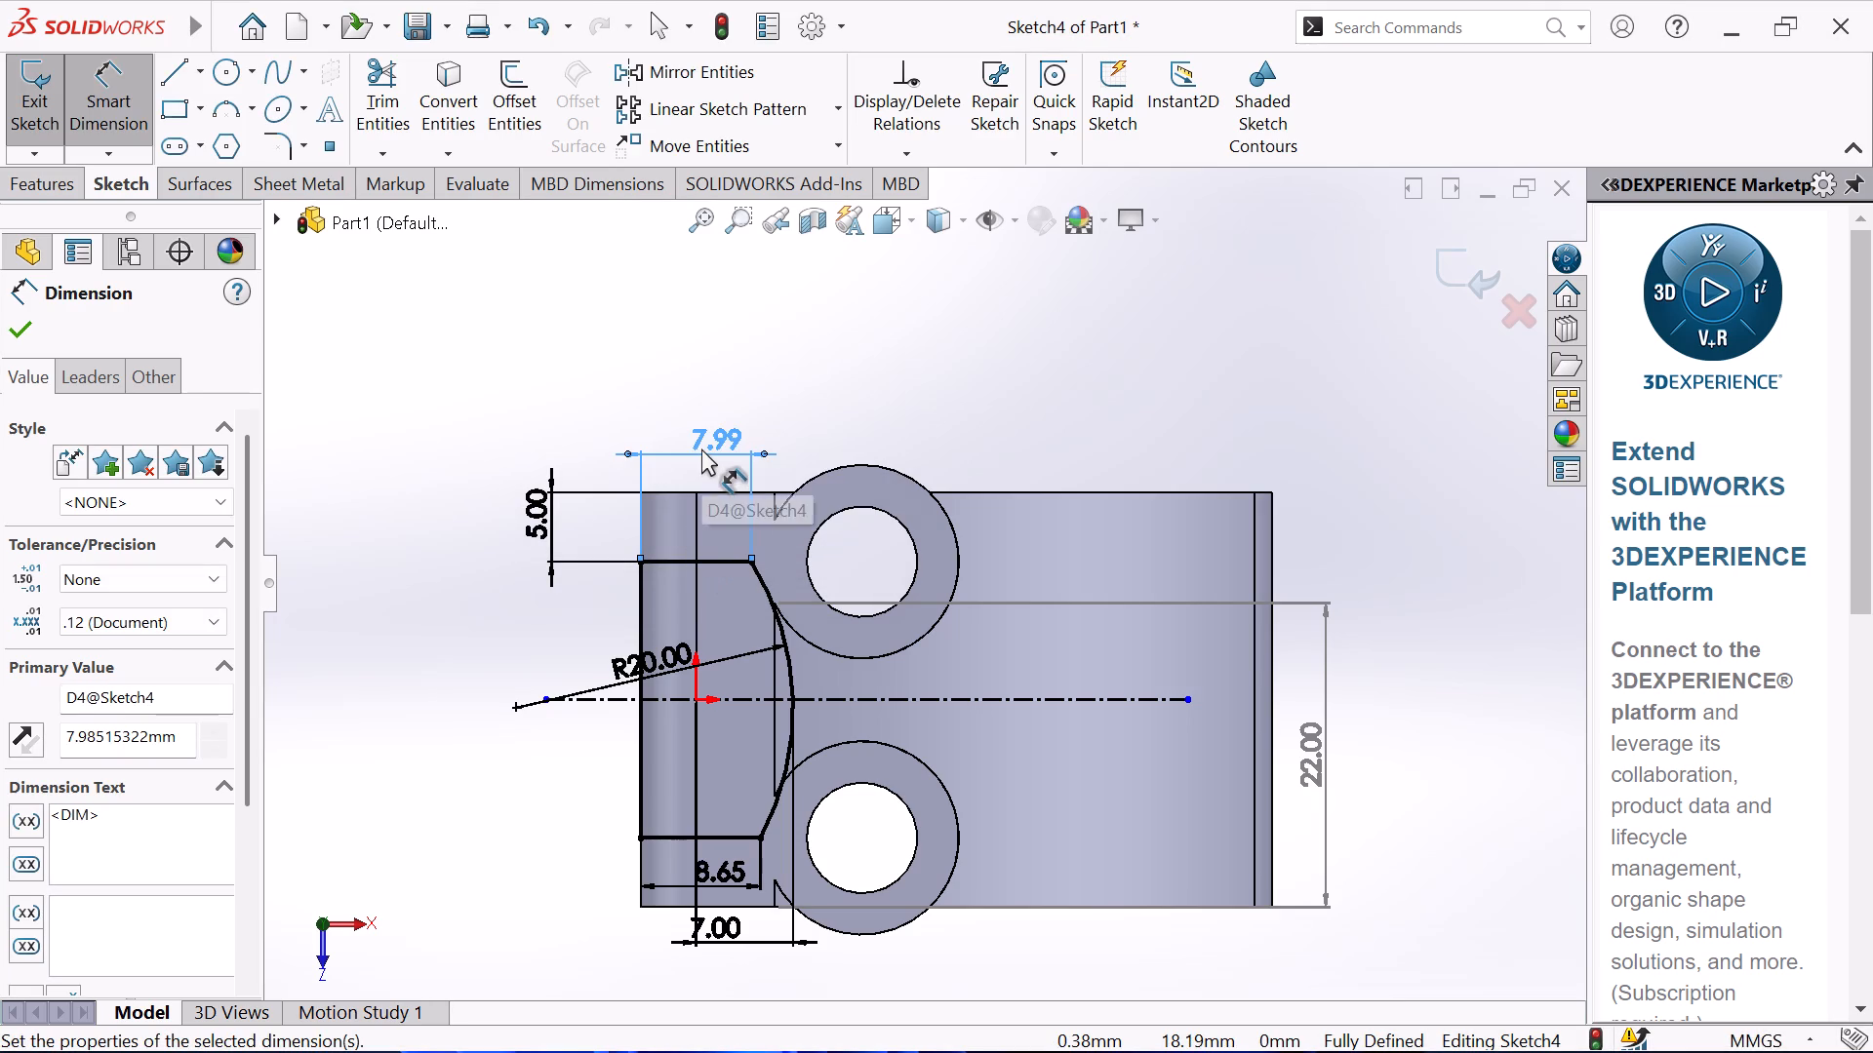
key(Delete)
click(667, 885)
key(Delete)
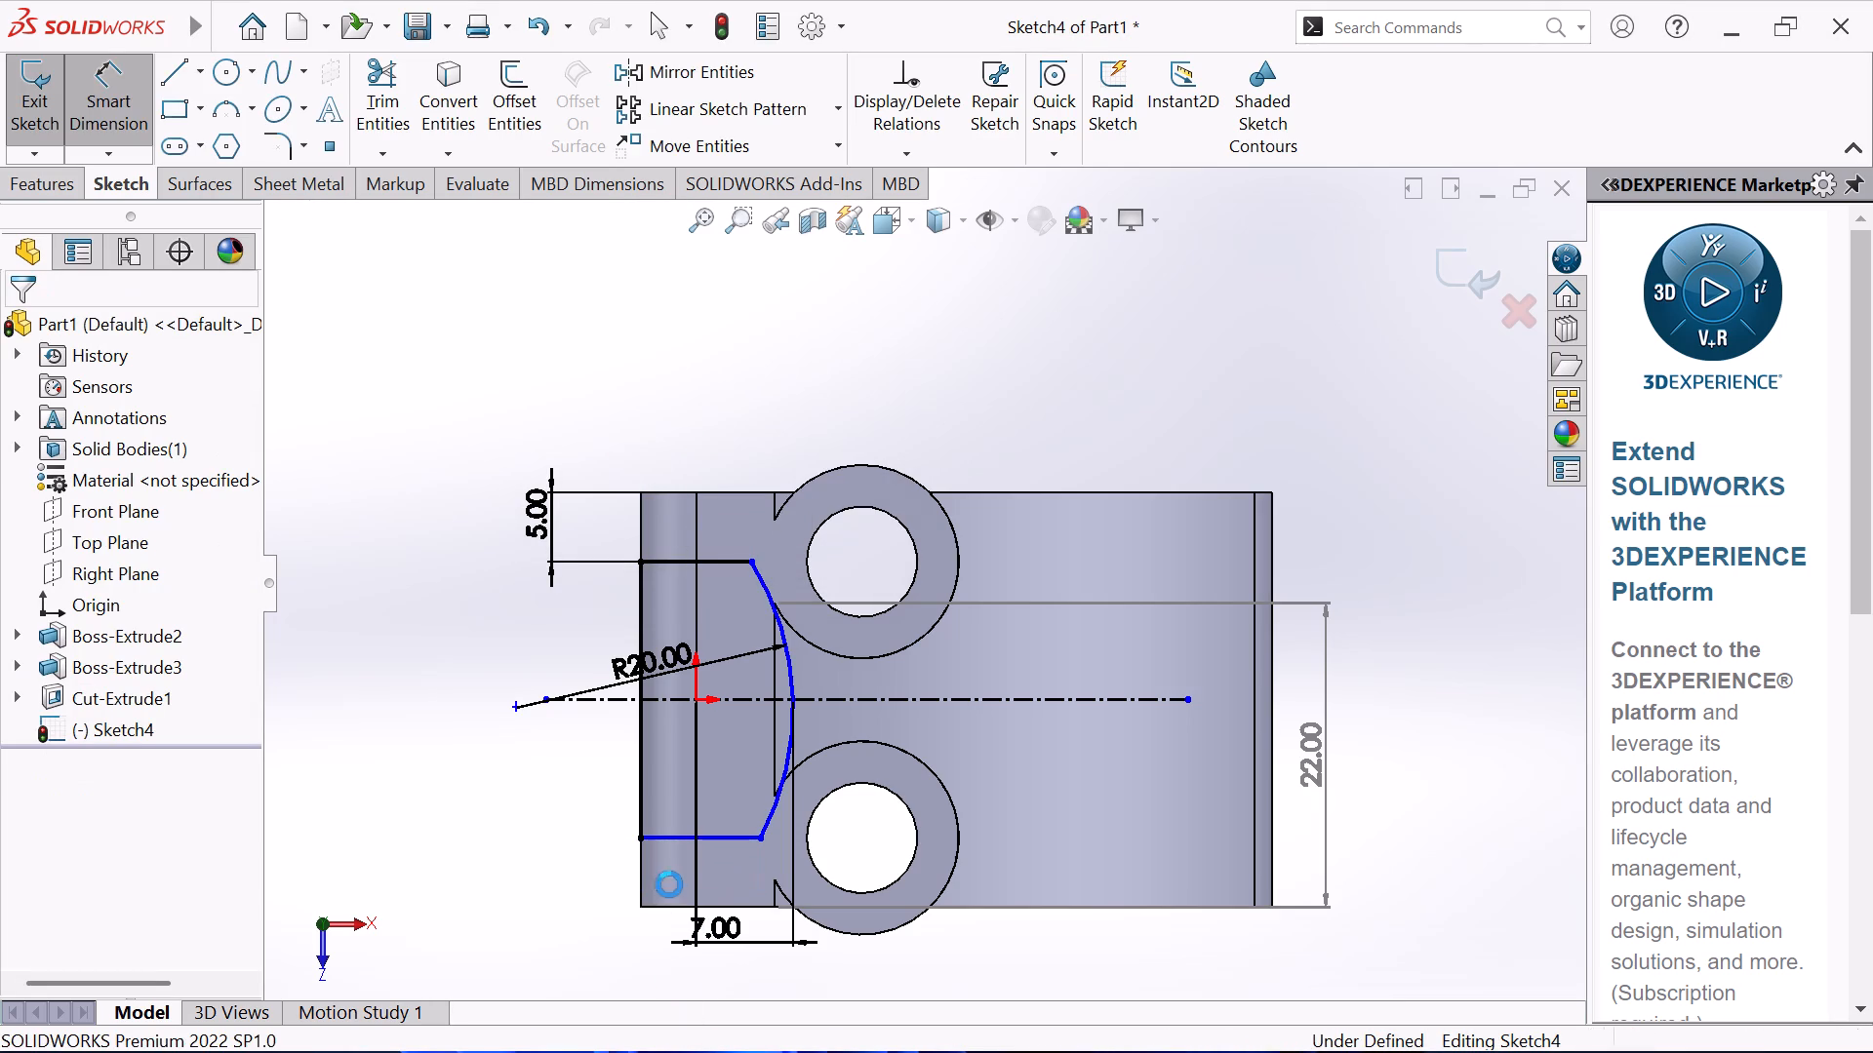
Delete the R20 arc joining the ends of the profile's two horizontal lines.
right_click(655, 422)
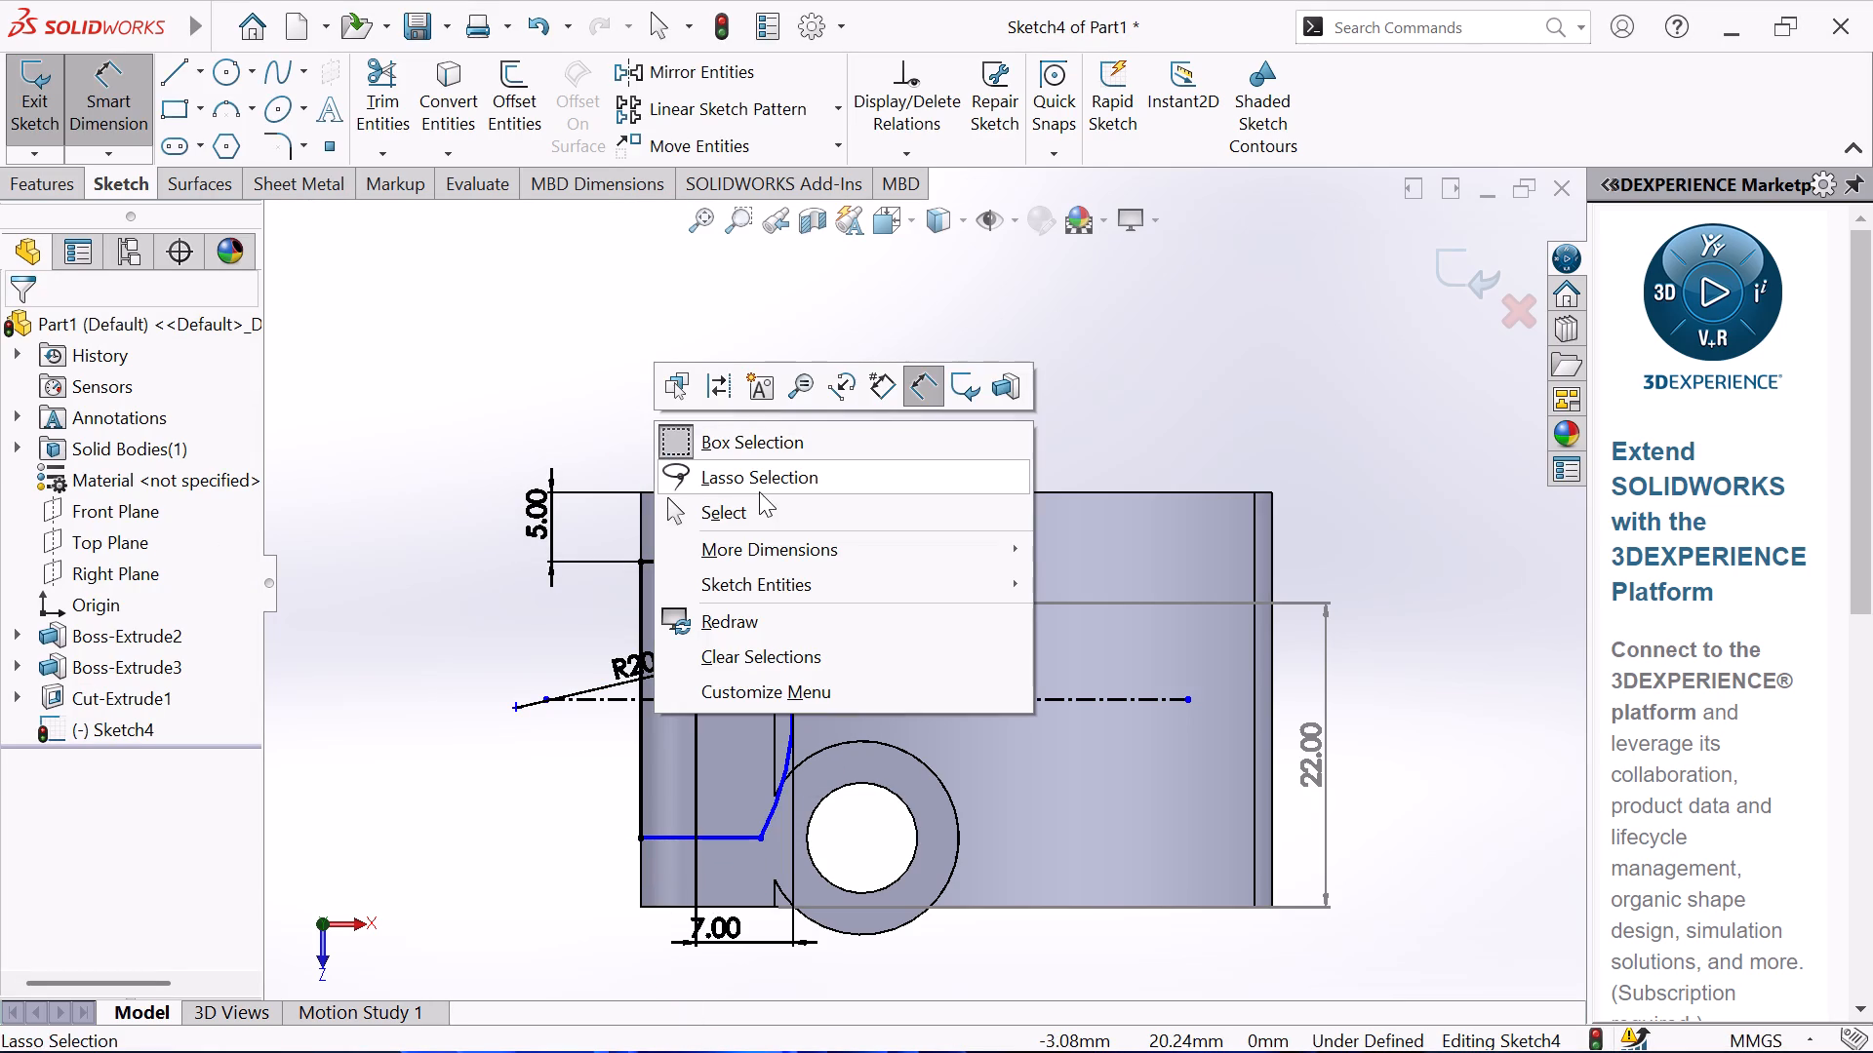
click(733, 511)
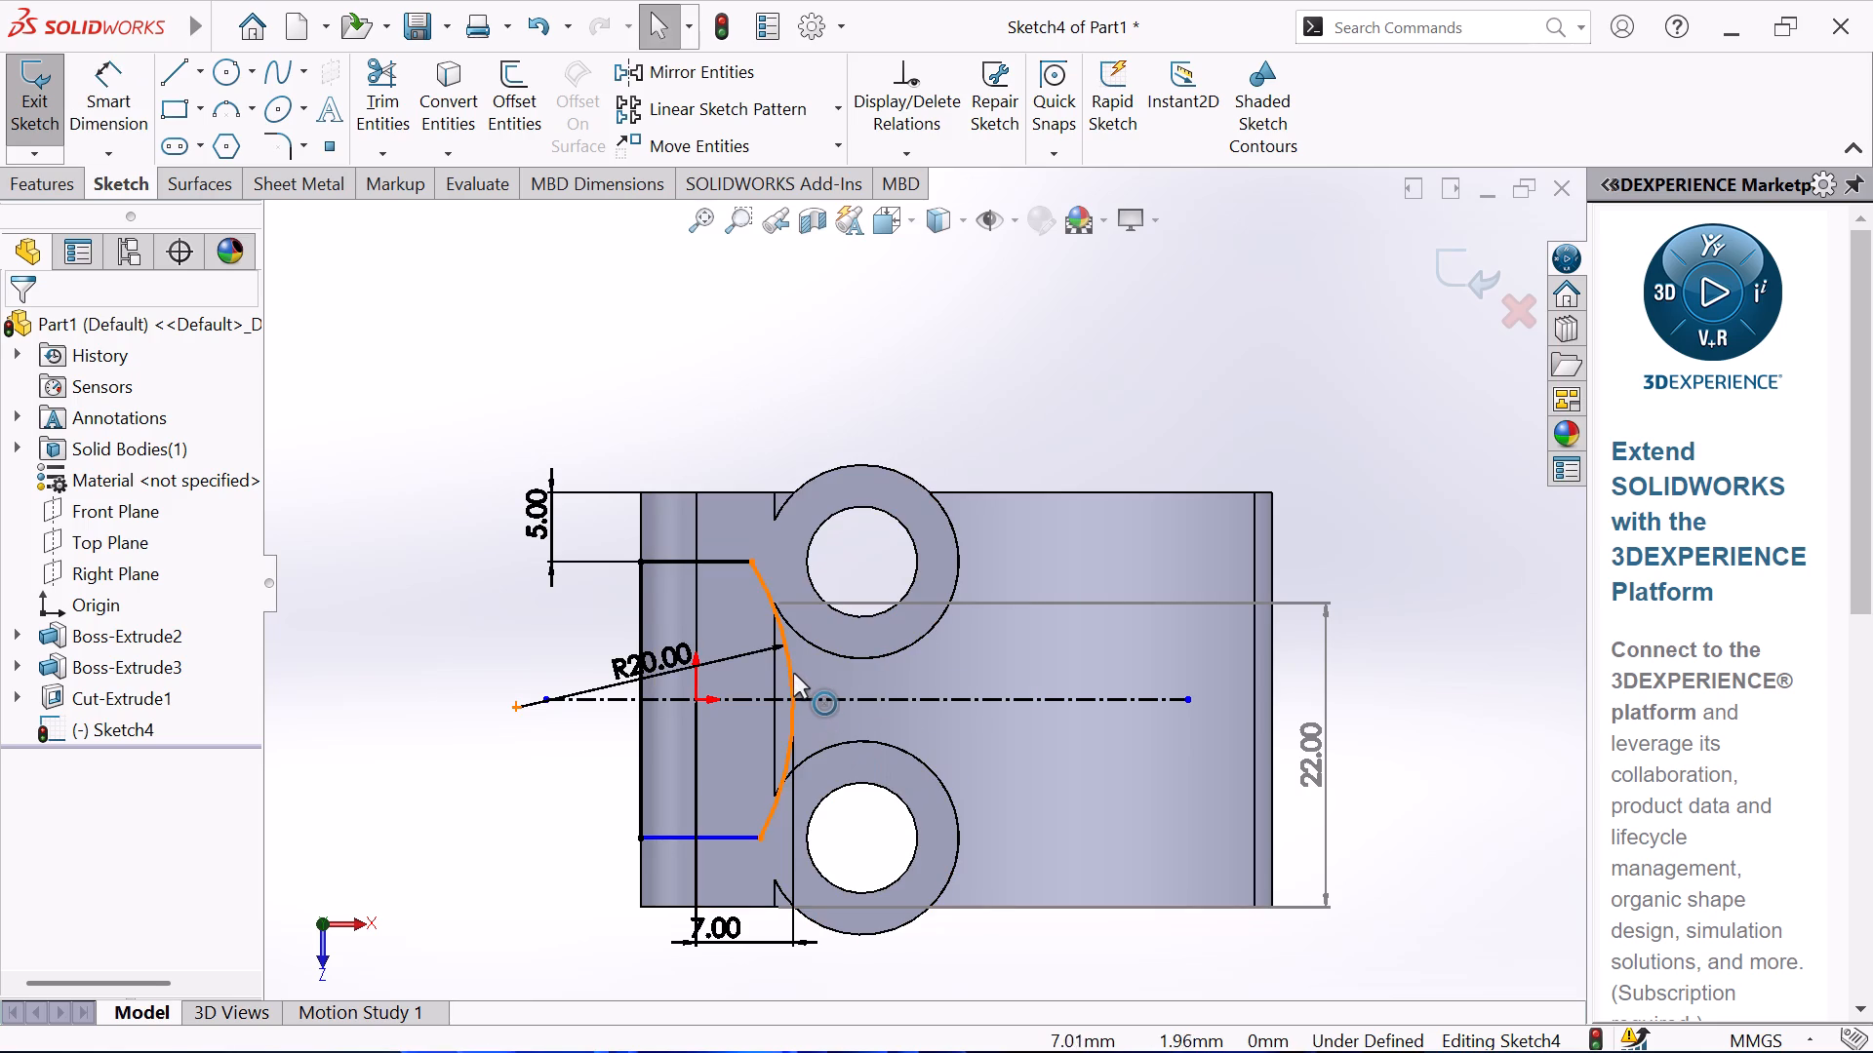
click(793, 672)
key(Delete)
click(762, 509)
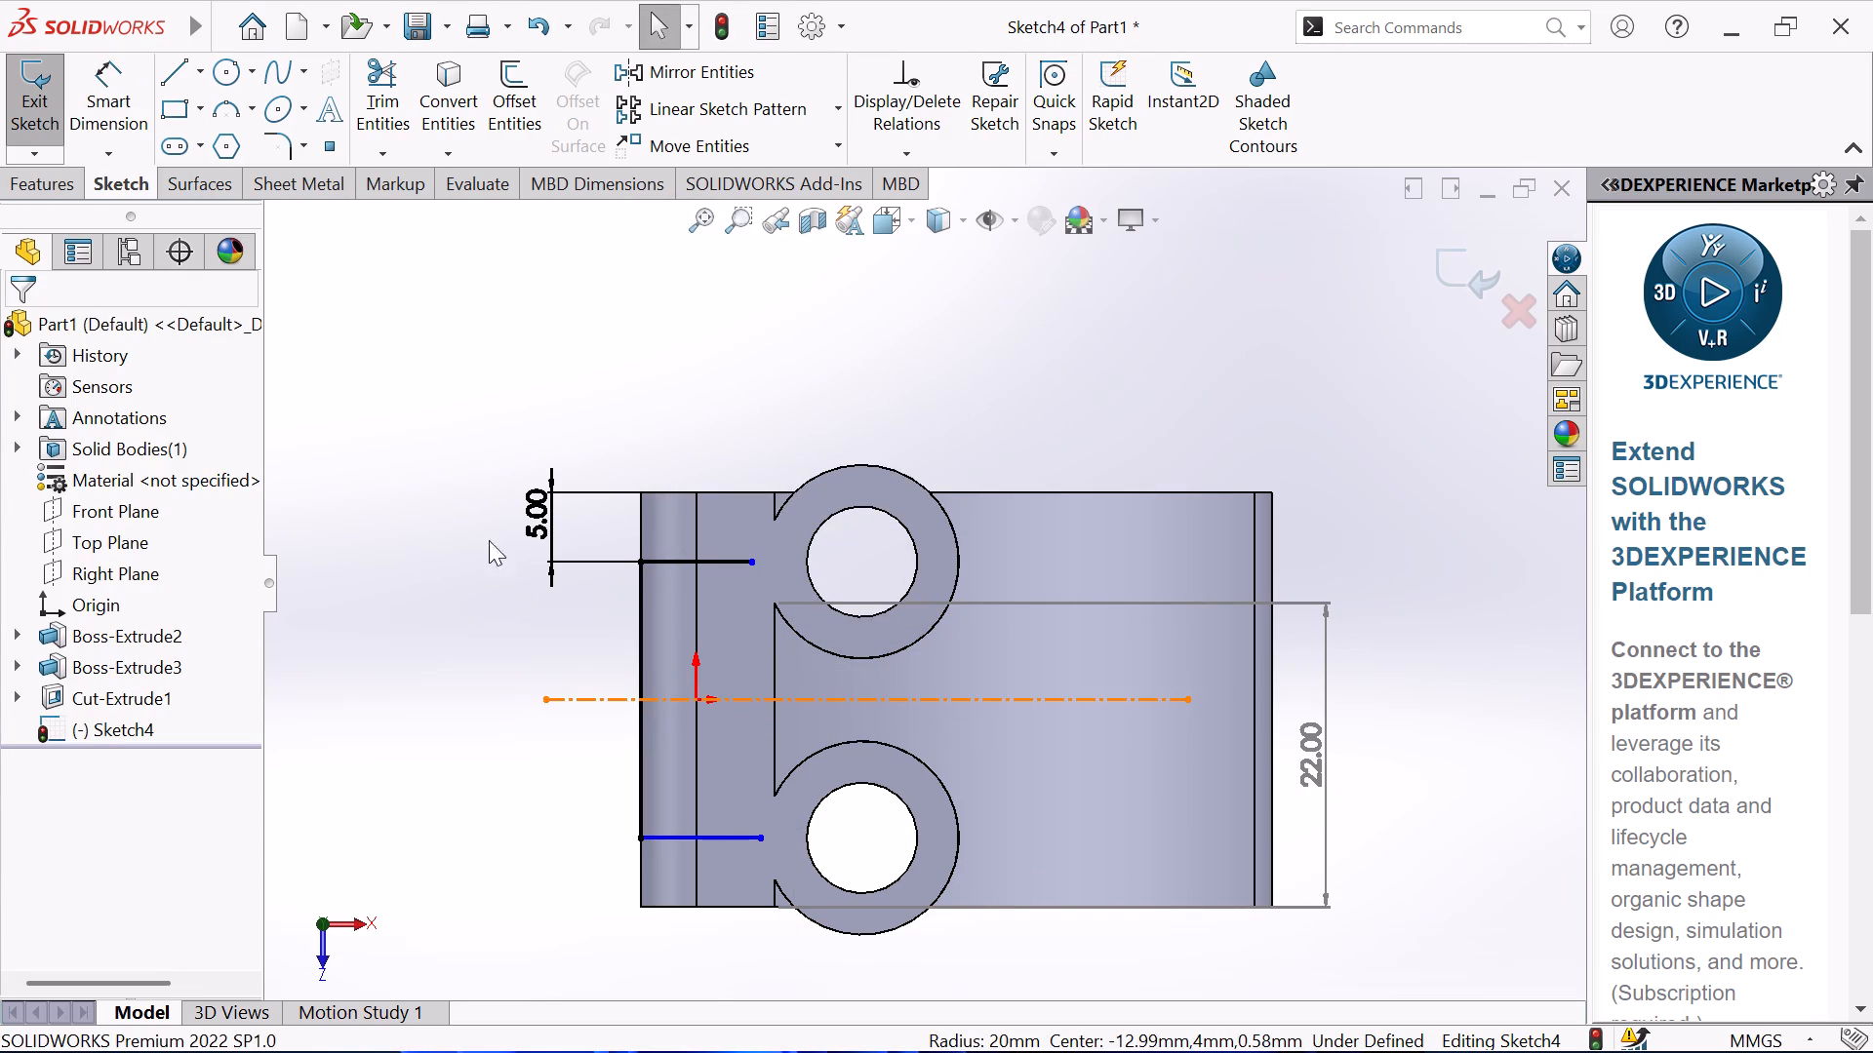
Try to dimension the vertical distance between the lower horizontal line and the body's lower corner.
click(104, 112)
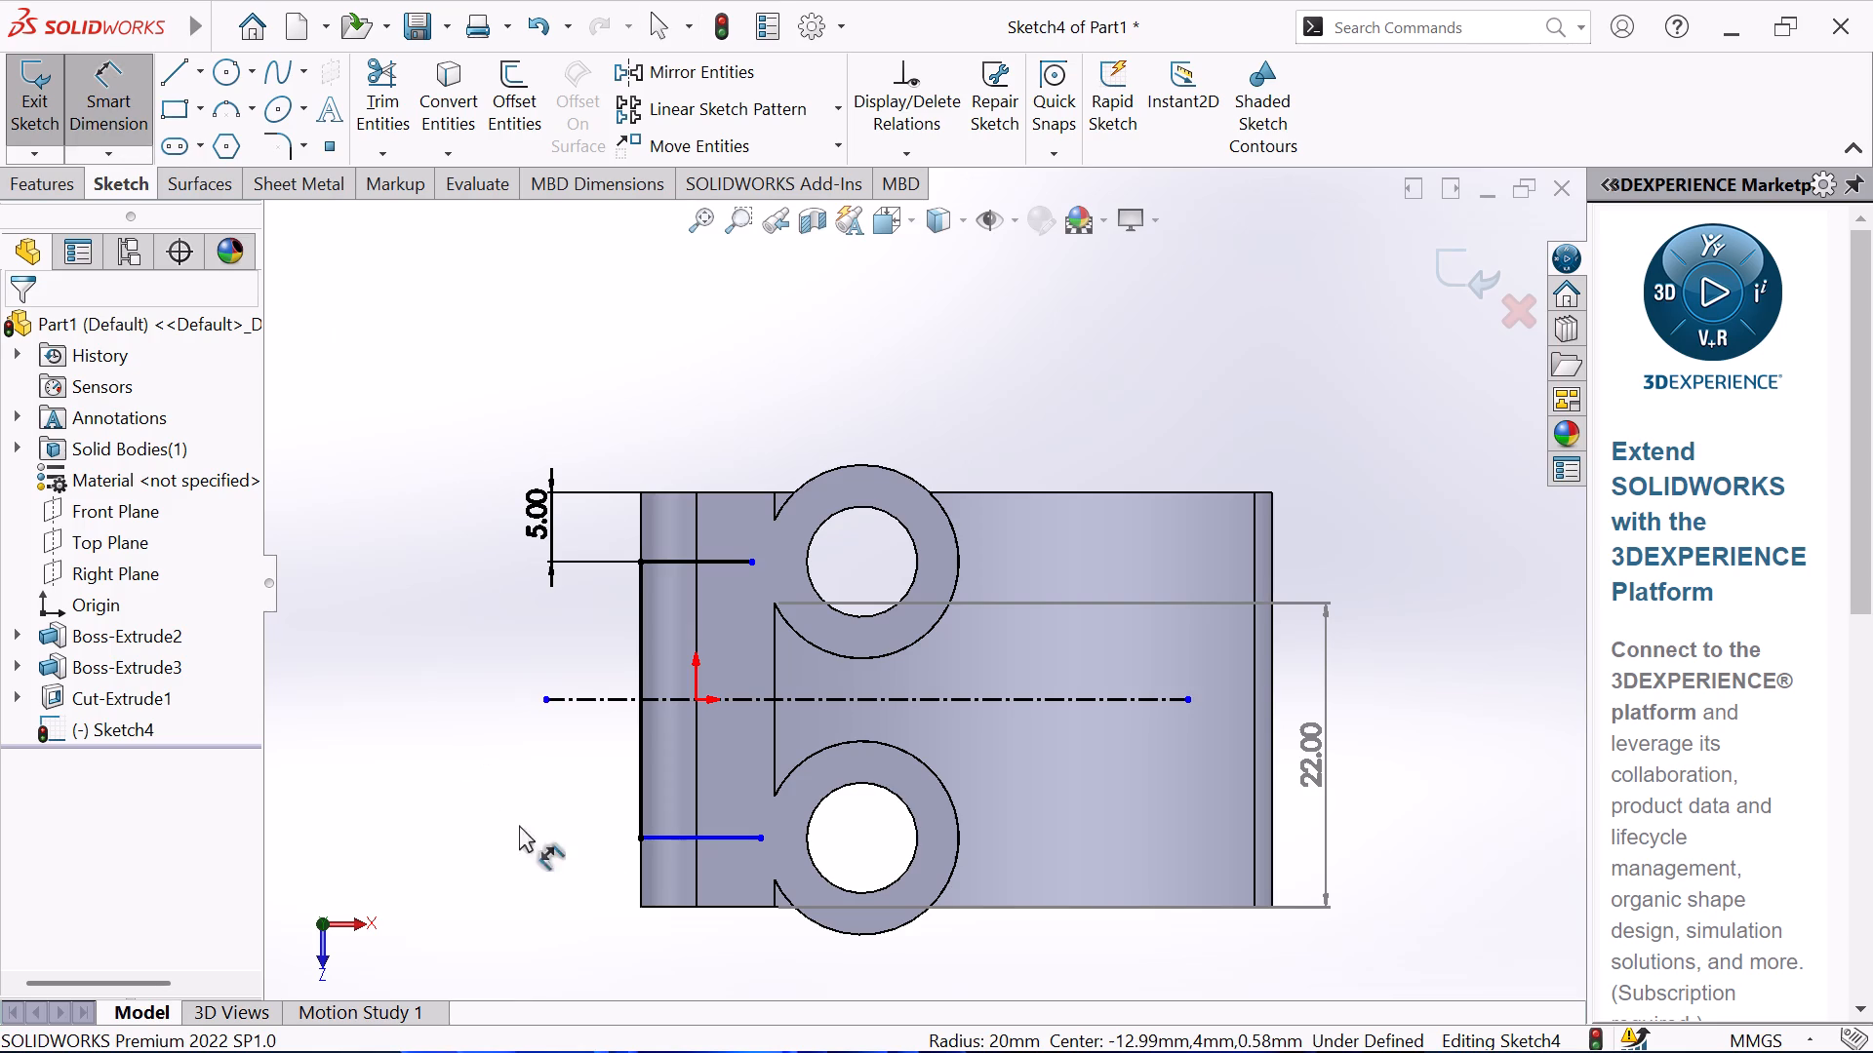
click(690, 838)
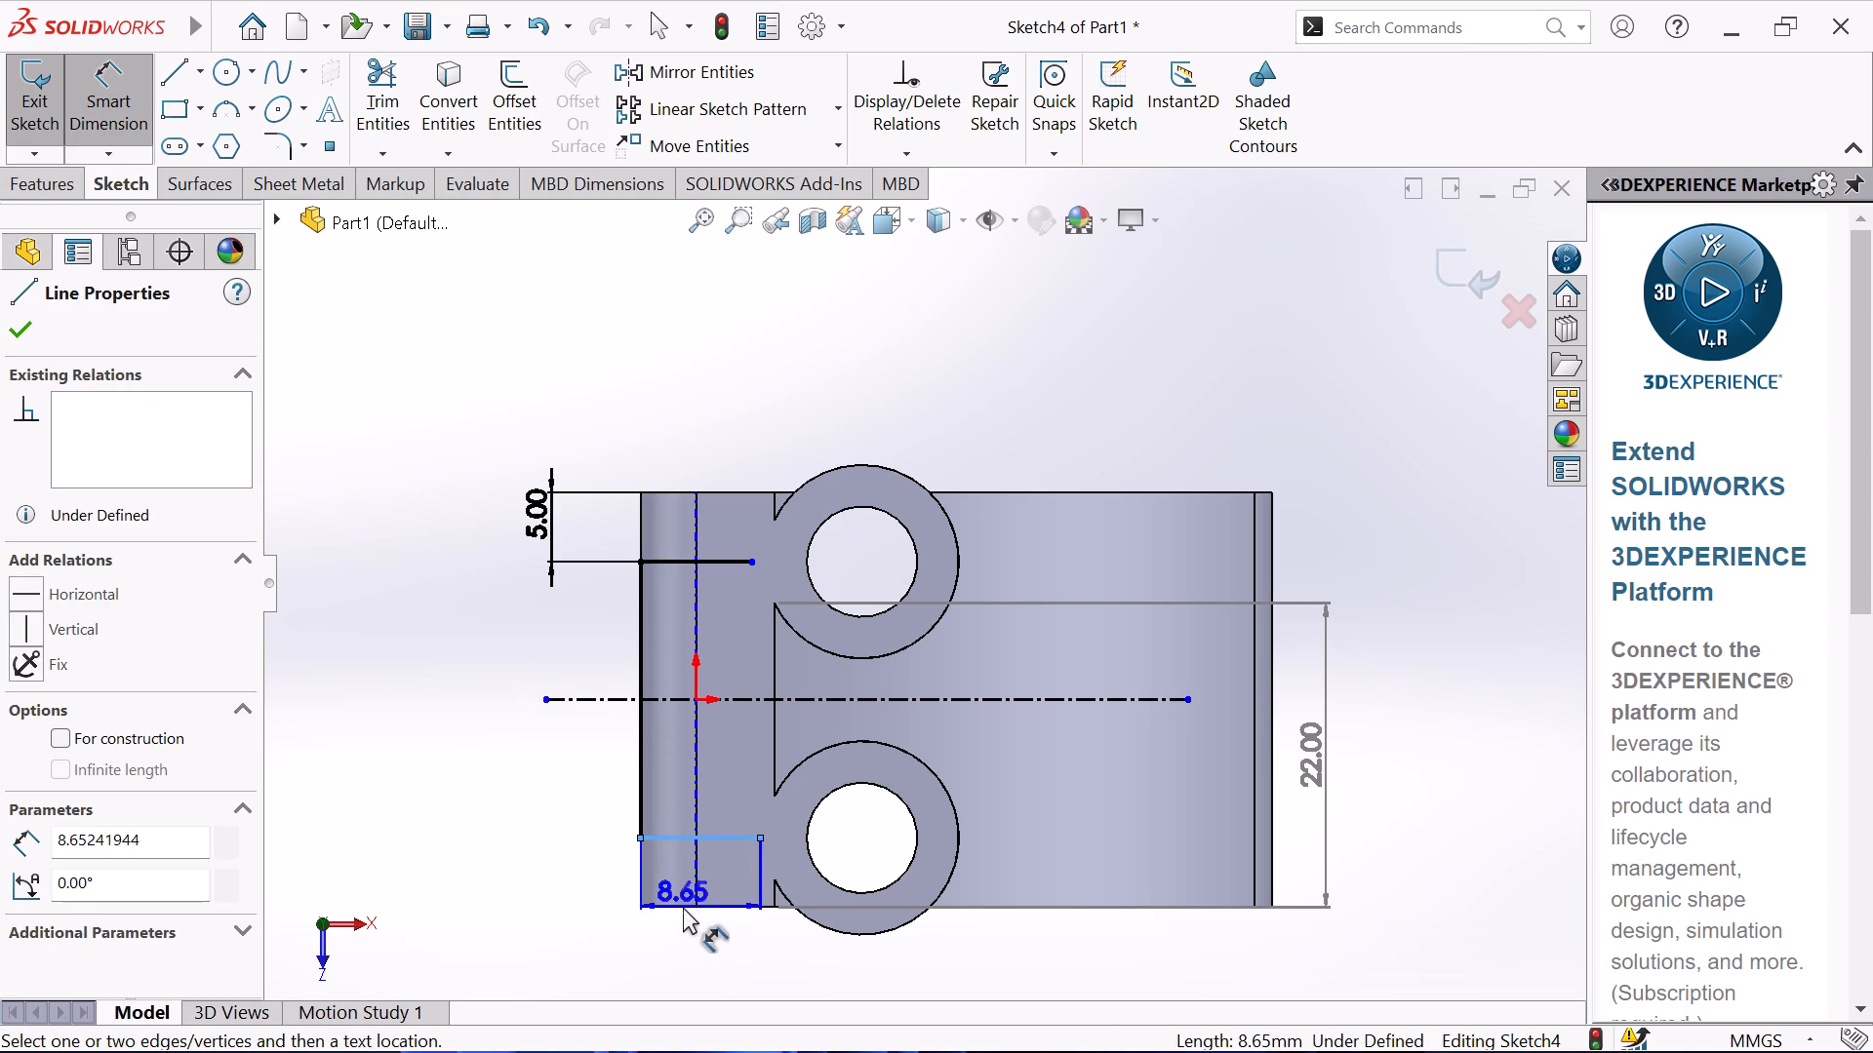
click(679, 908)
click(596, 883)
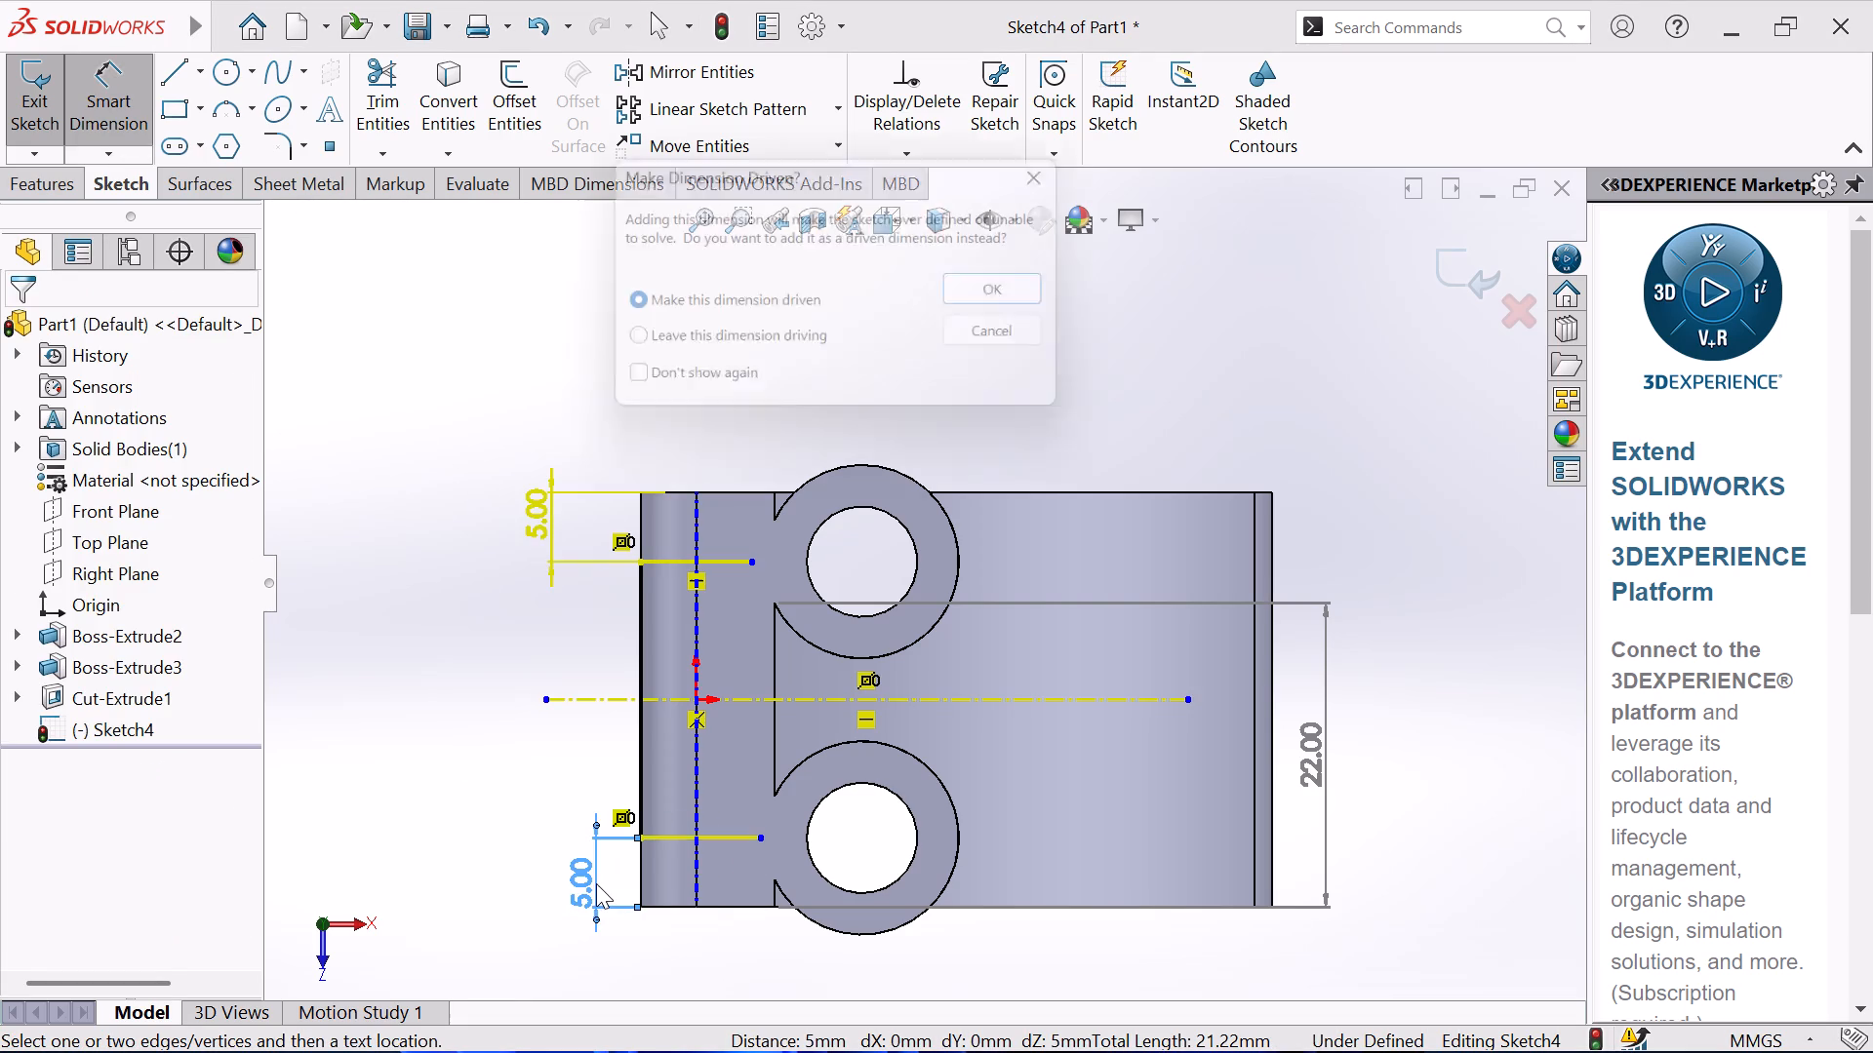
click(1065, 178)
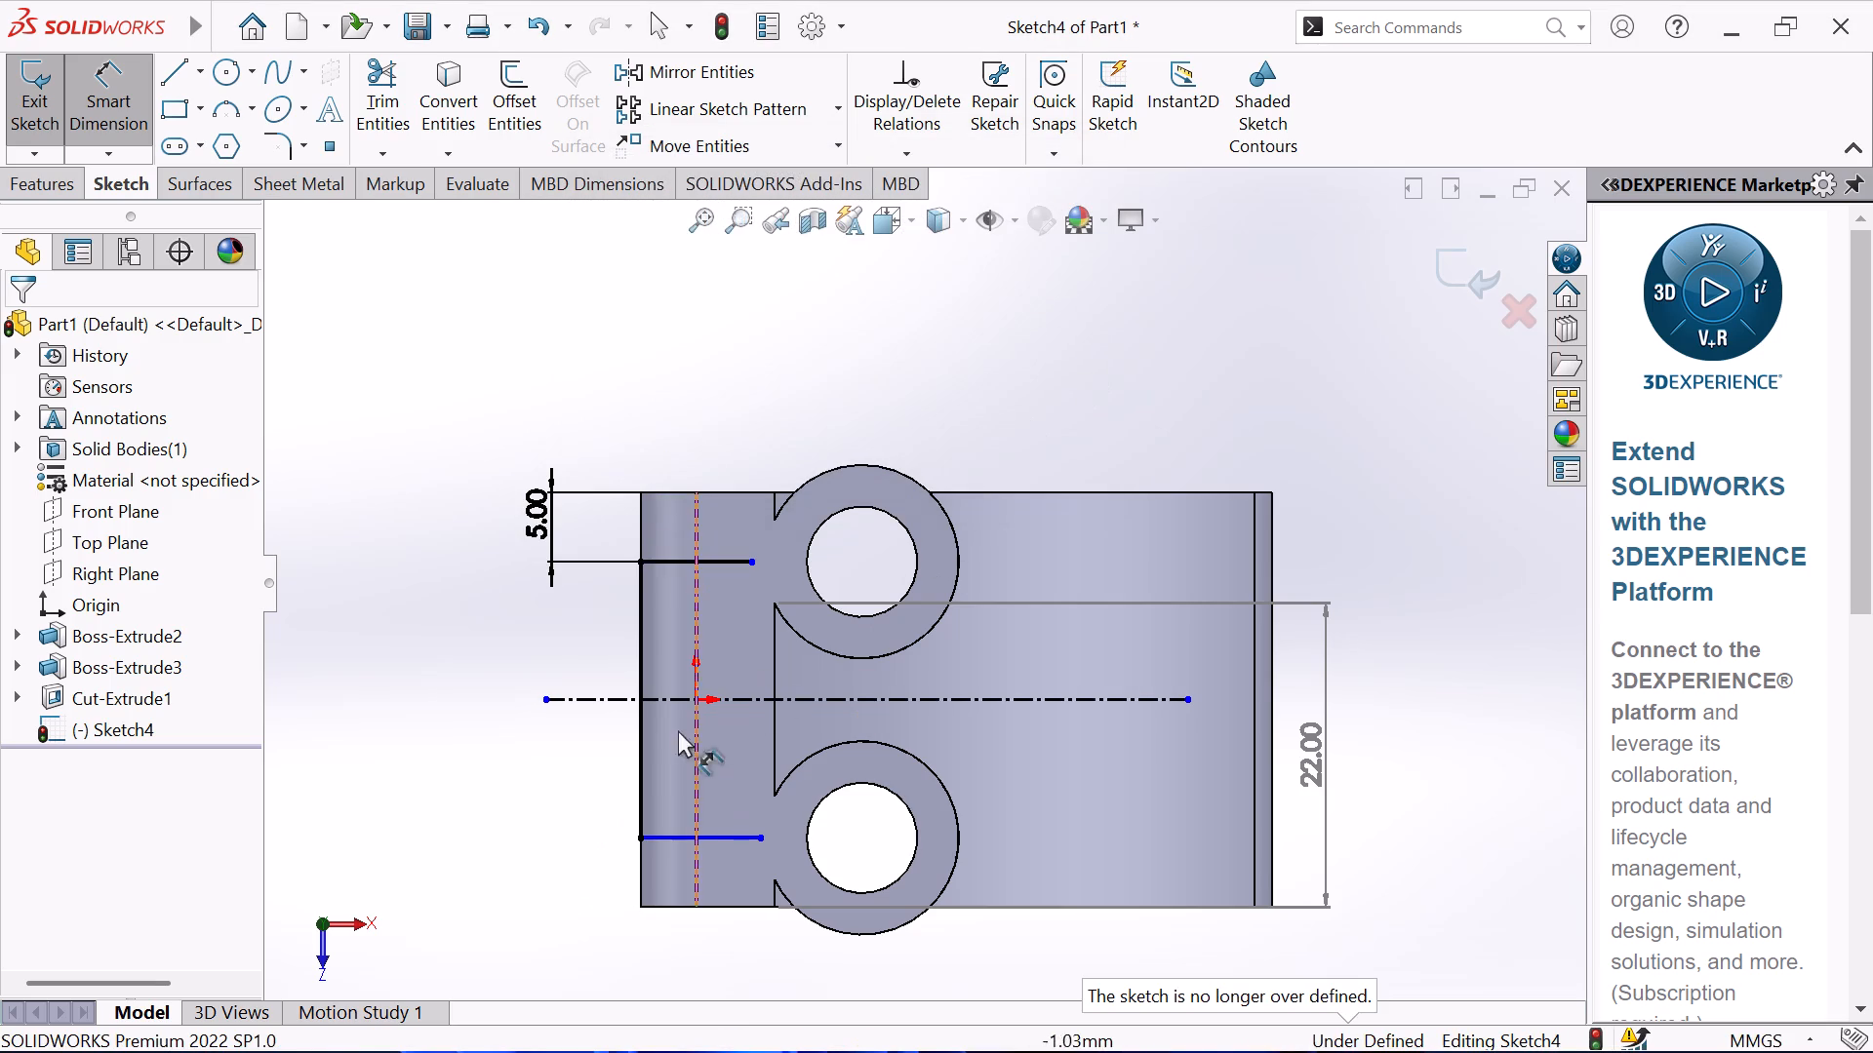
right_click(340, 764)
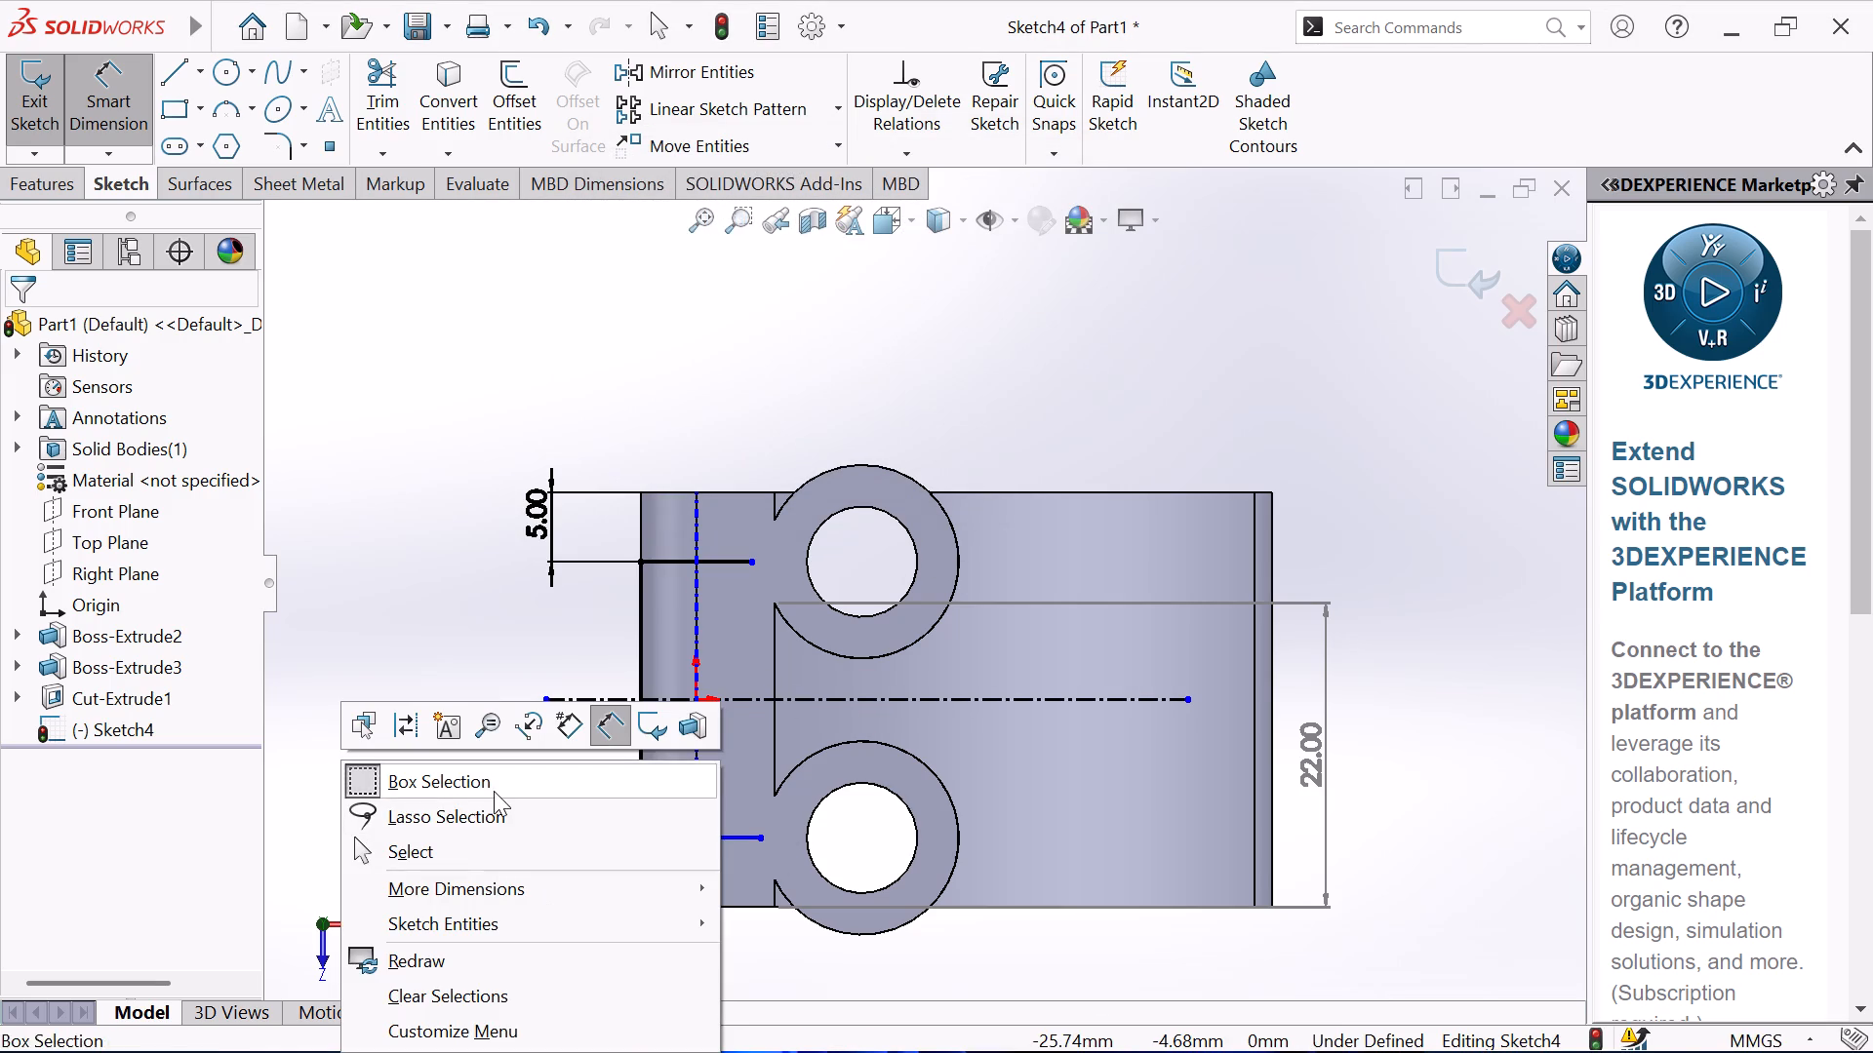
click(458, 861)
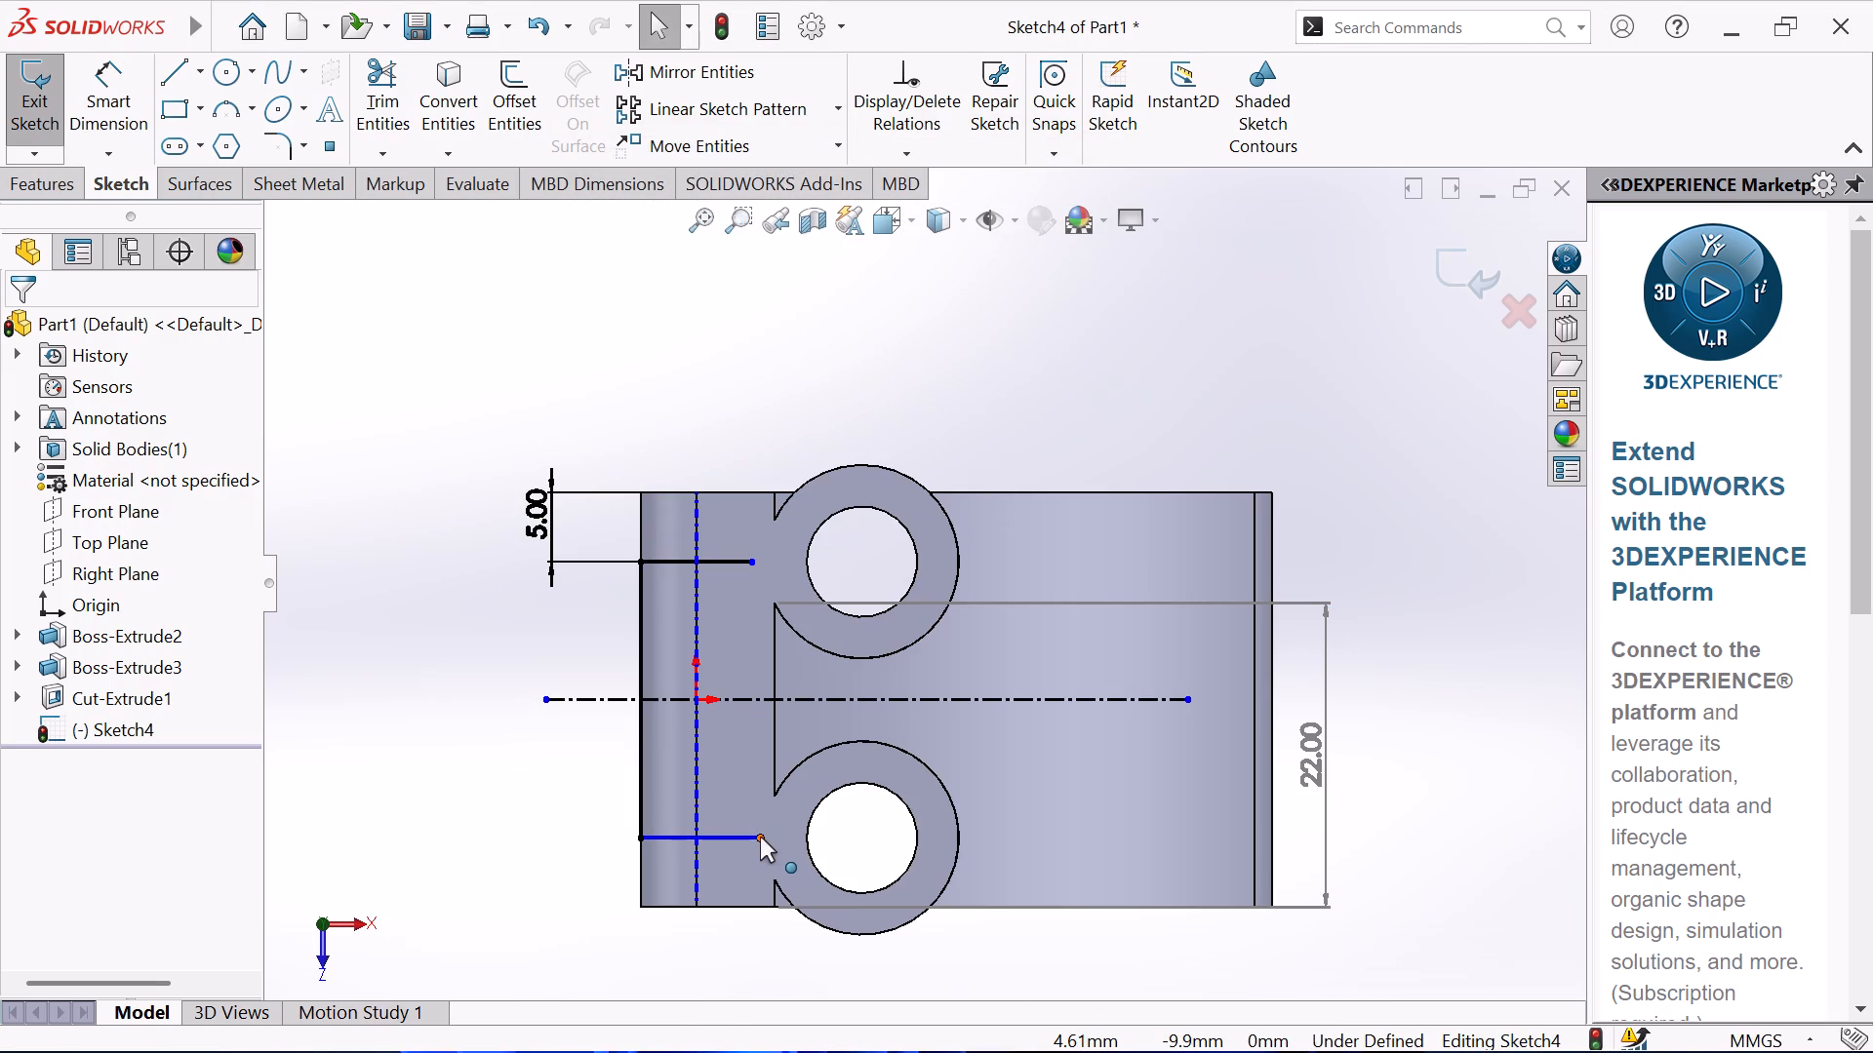
Stretch the free ends of the horizontal lines across the bosses, the lower to X about 18 mm and the upper to about 21 mm.
drag(760, 837, 942, 839)
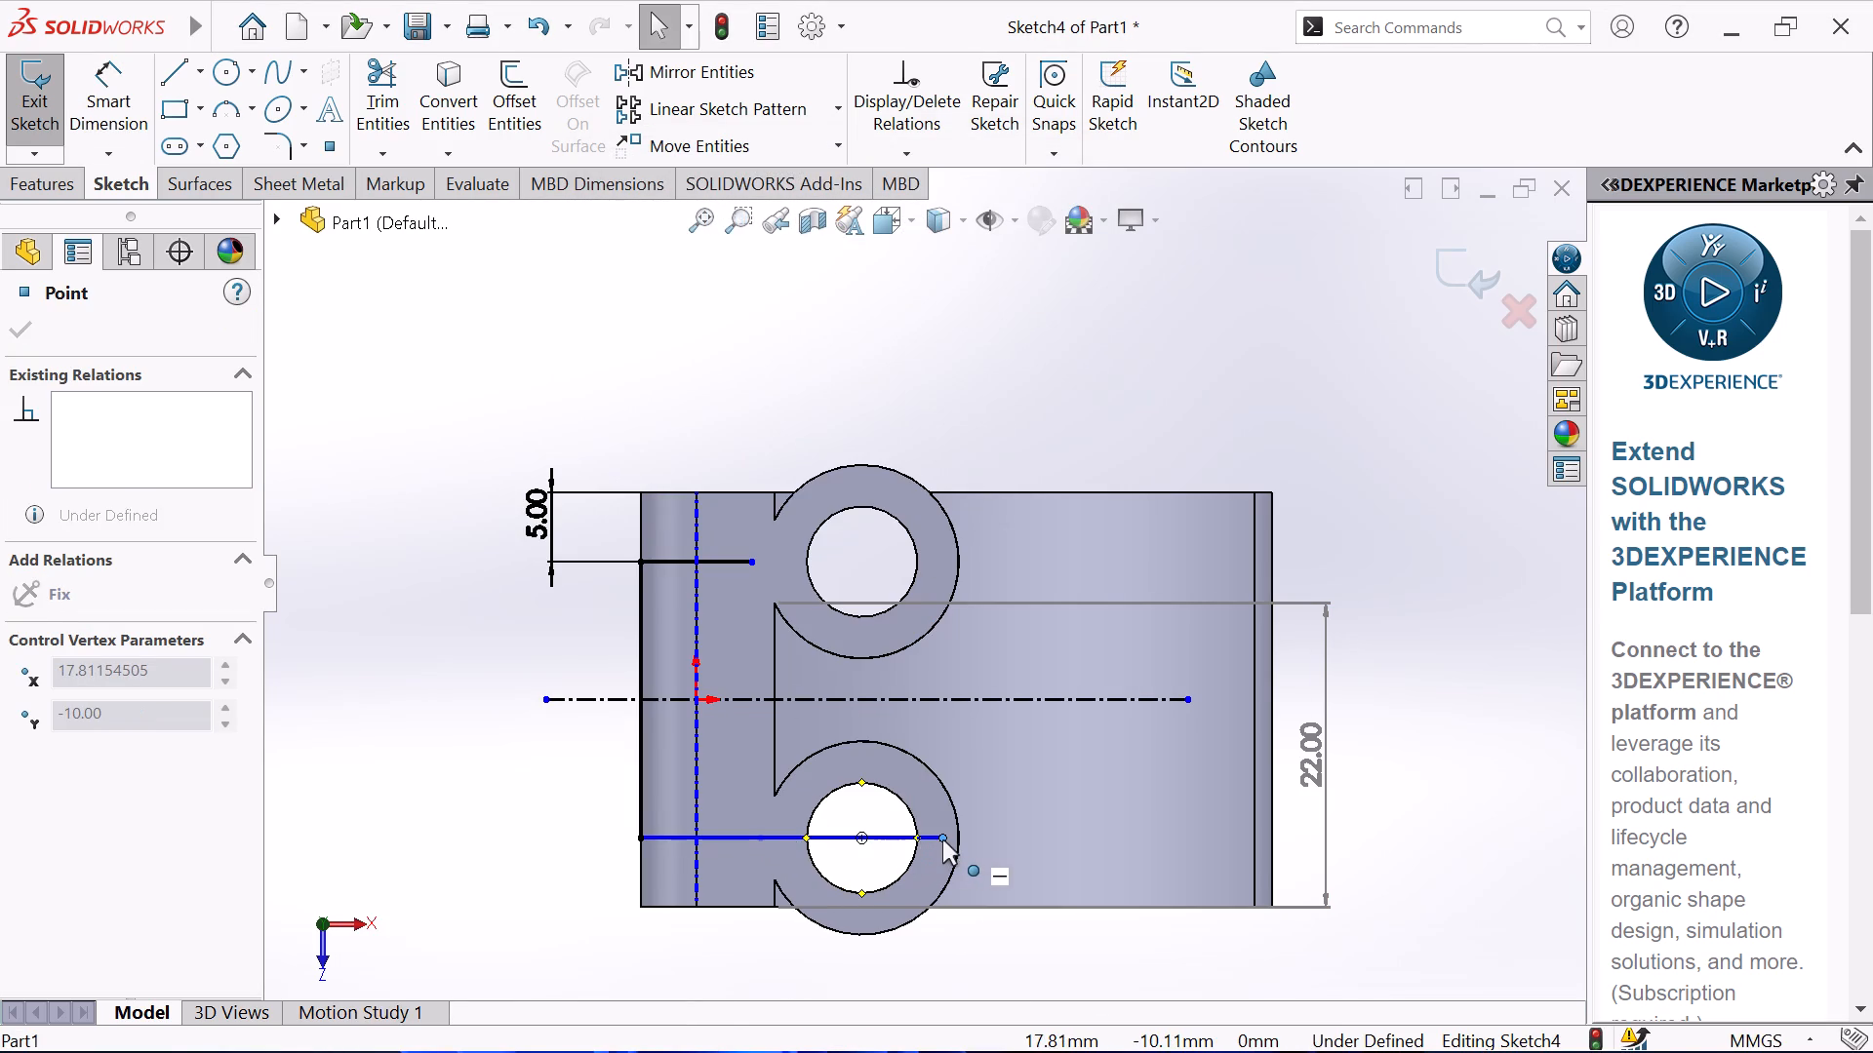
drag(942, 839, 945, 841)
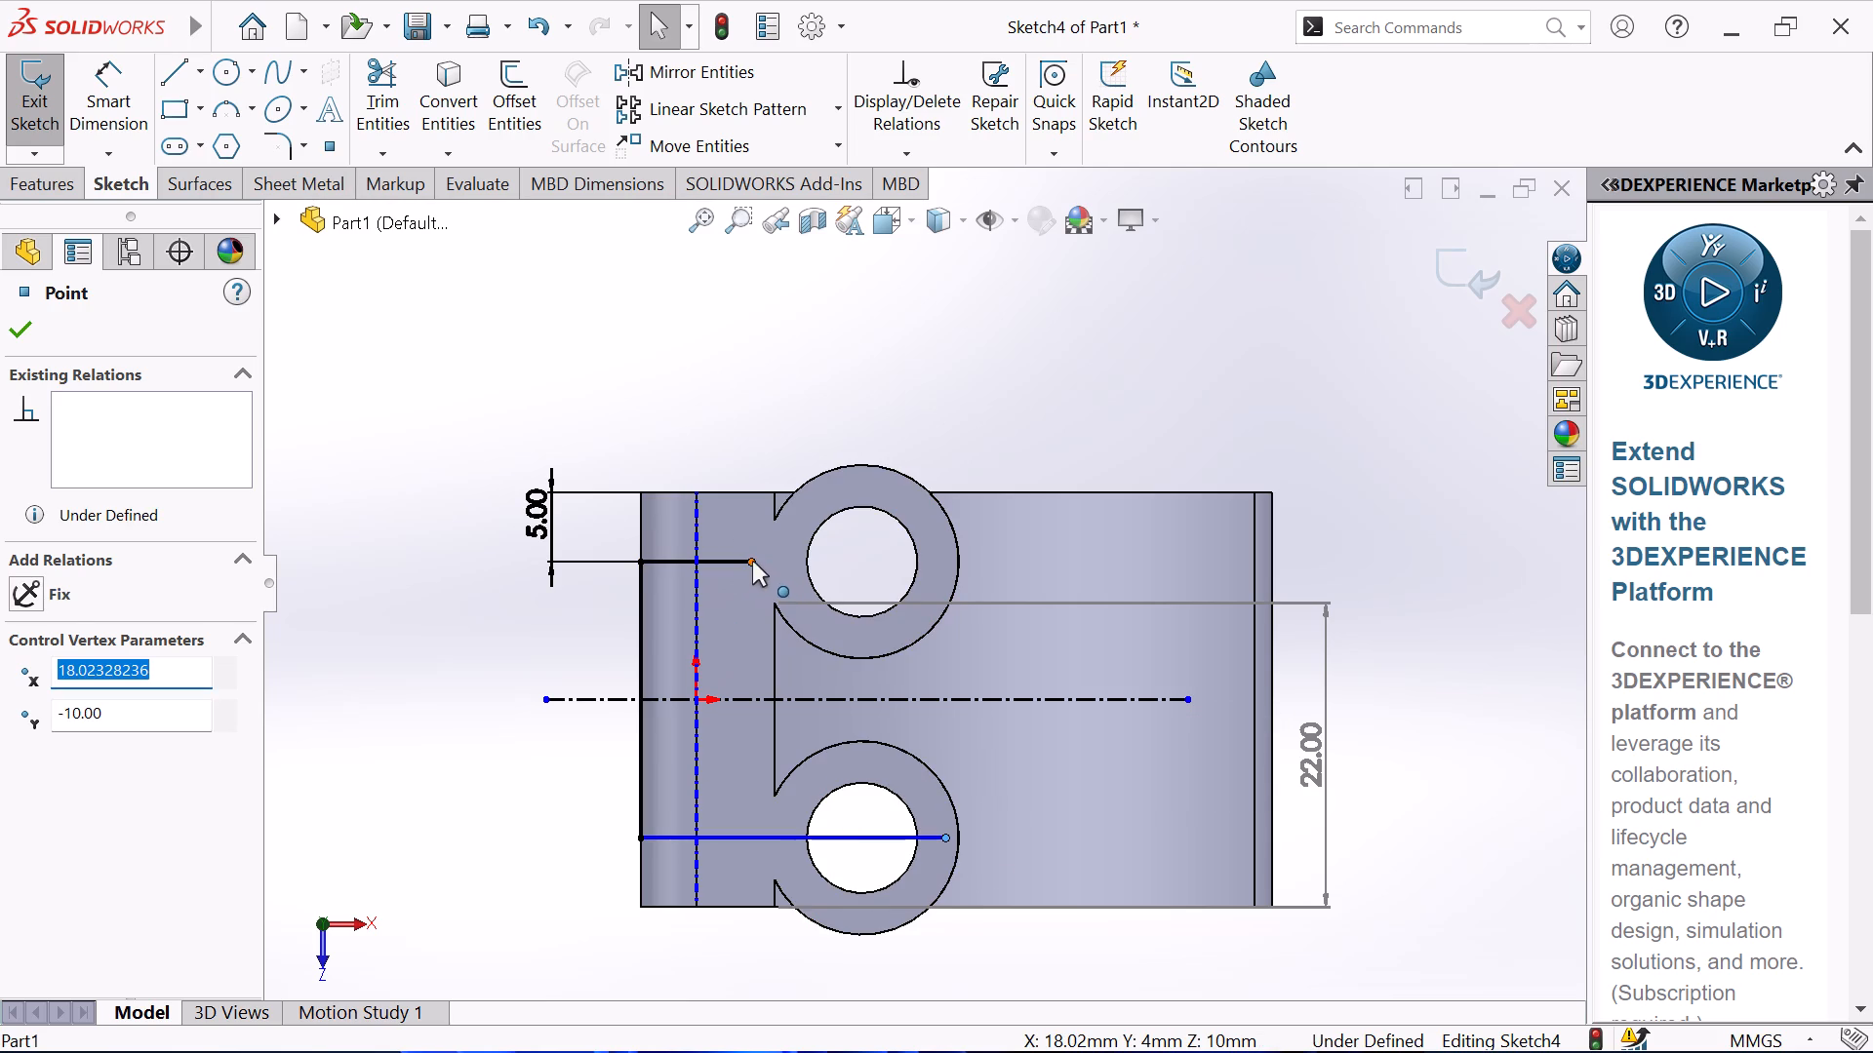
drag(753, 560, 990, 579)
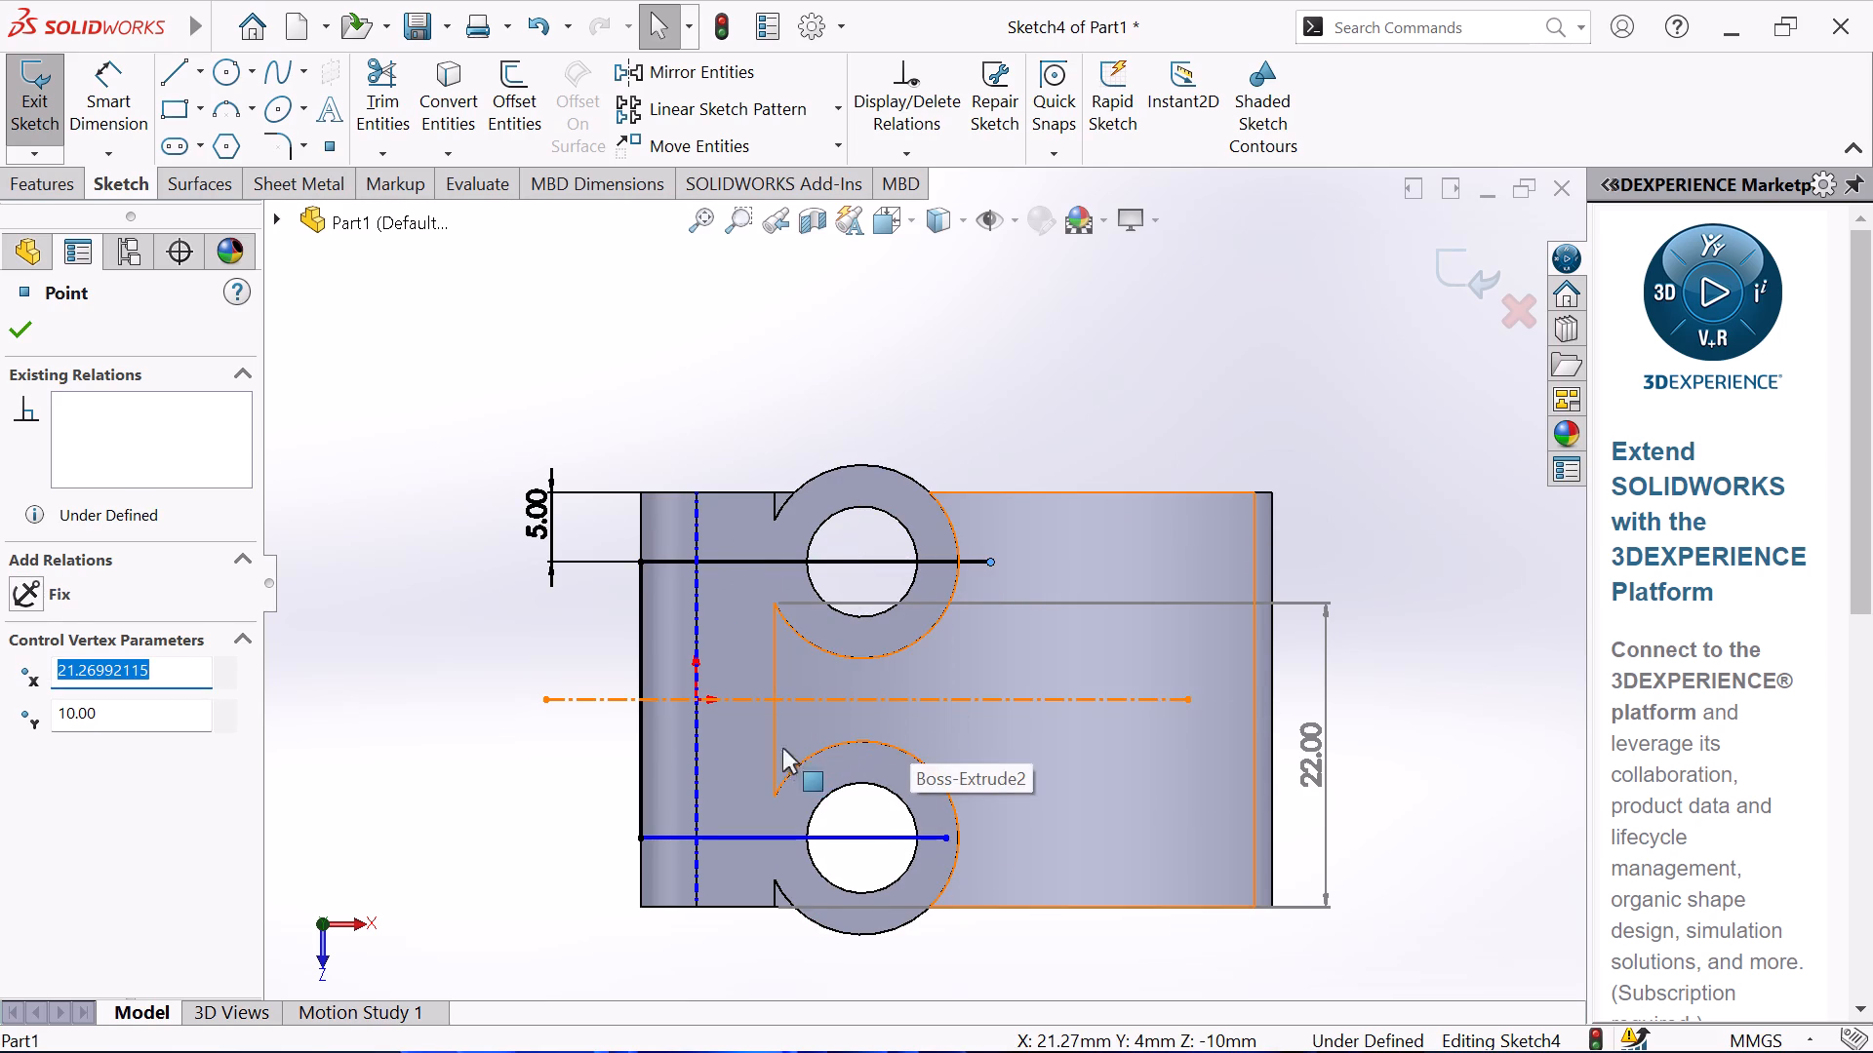
click(11, 327)
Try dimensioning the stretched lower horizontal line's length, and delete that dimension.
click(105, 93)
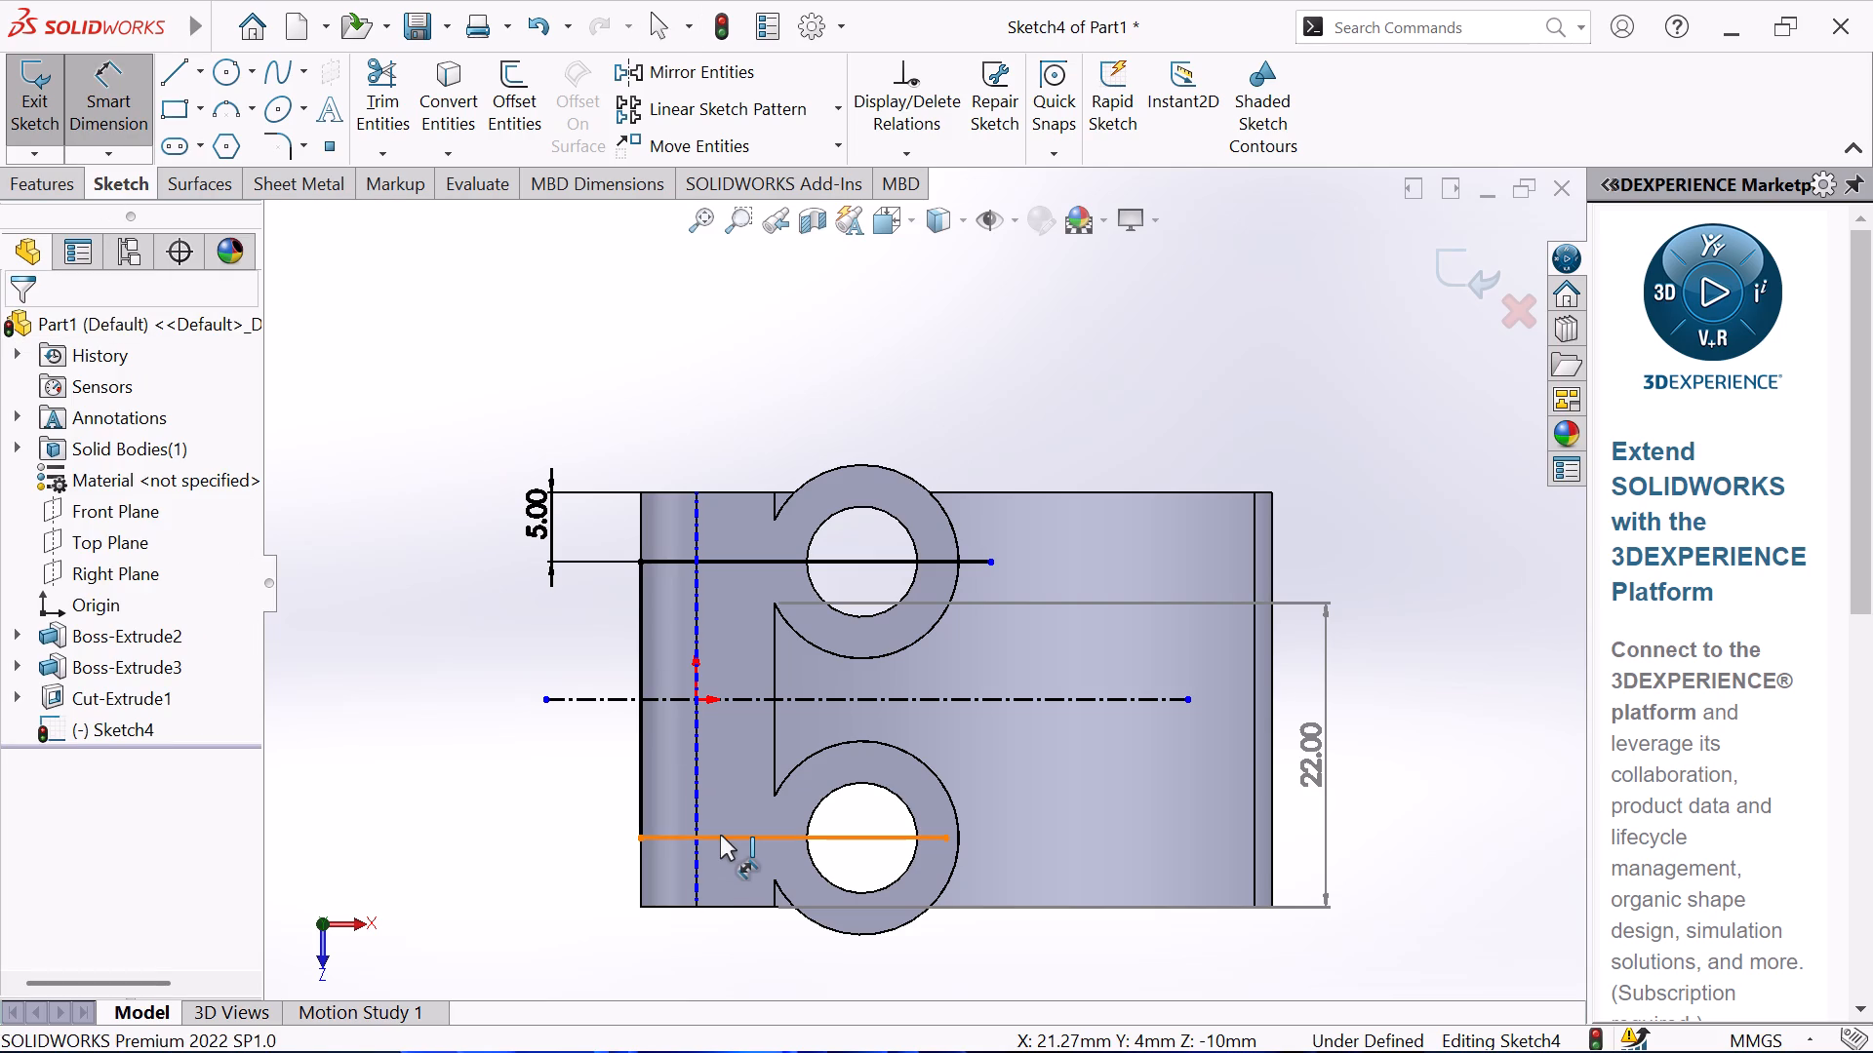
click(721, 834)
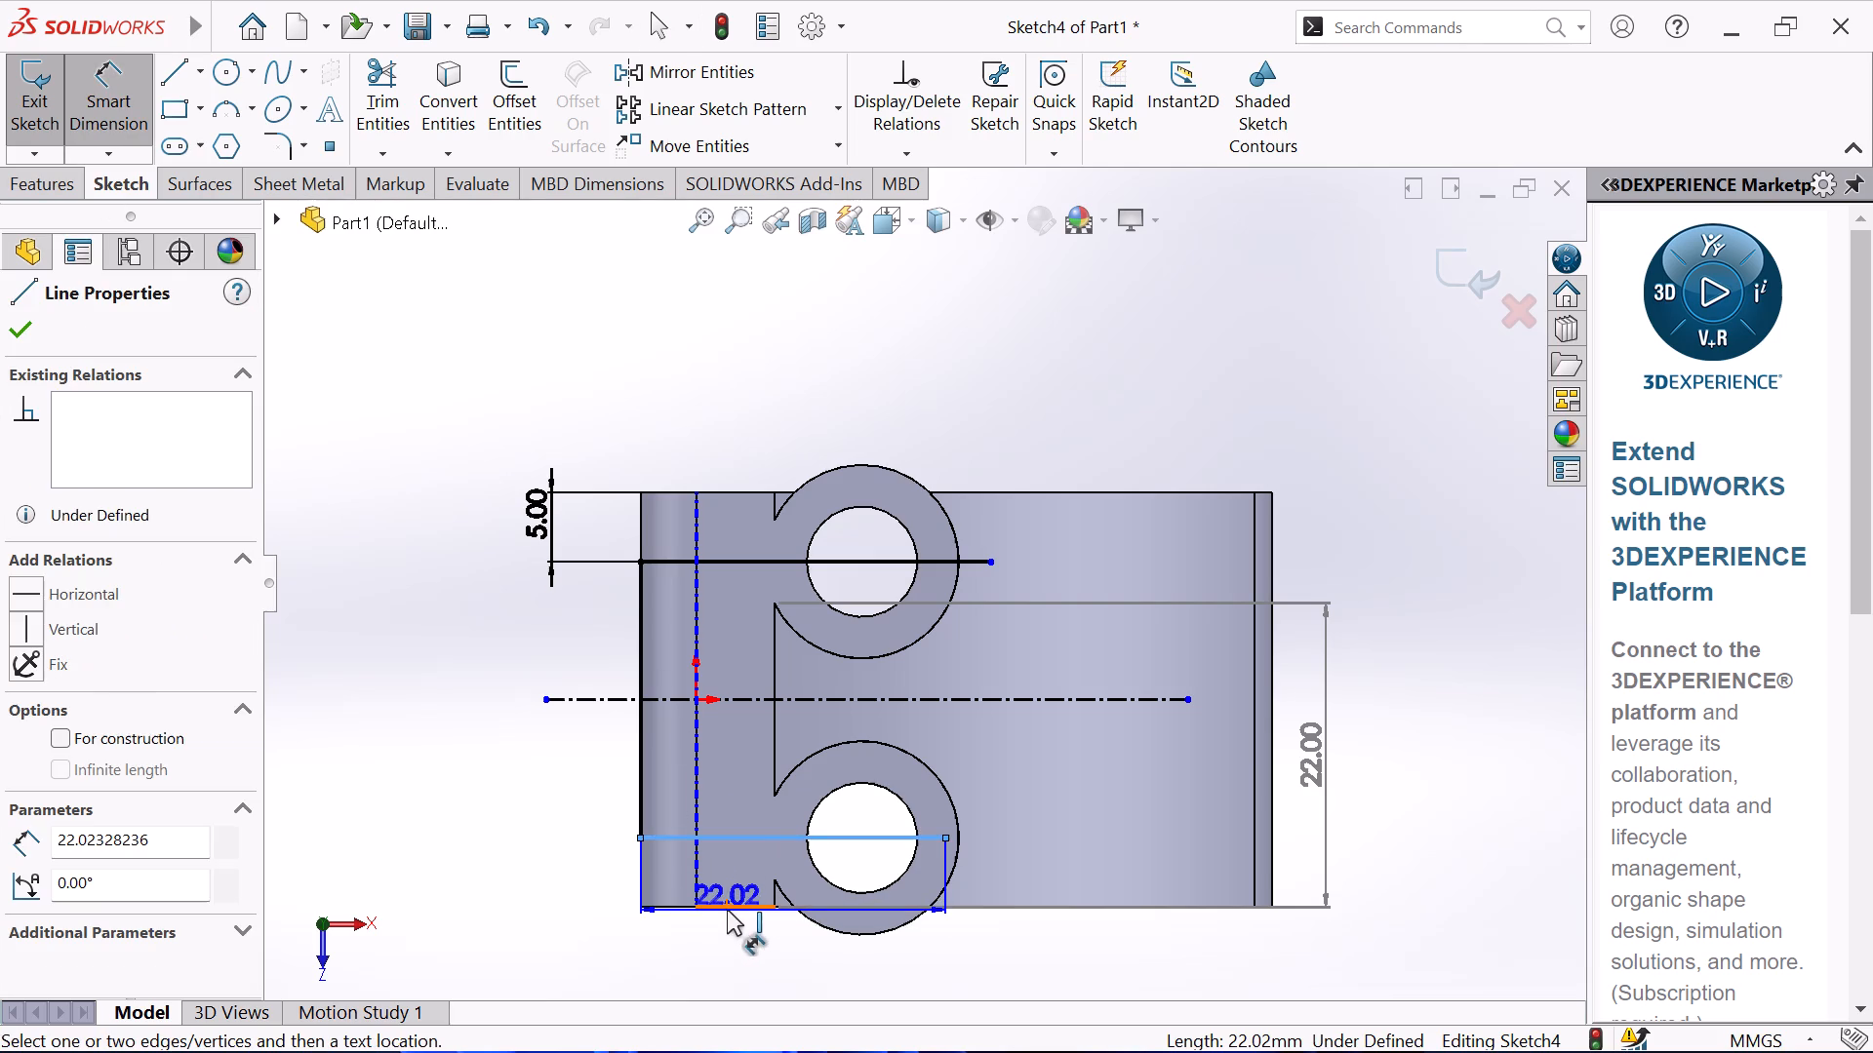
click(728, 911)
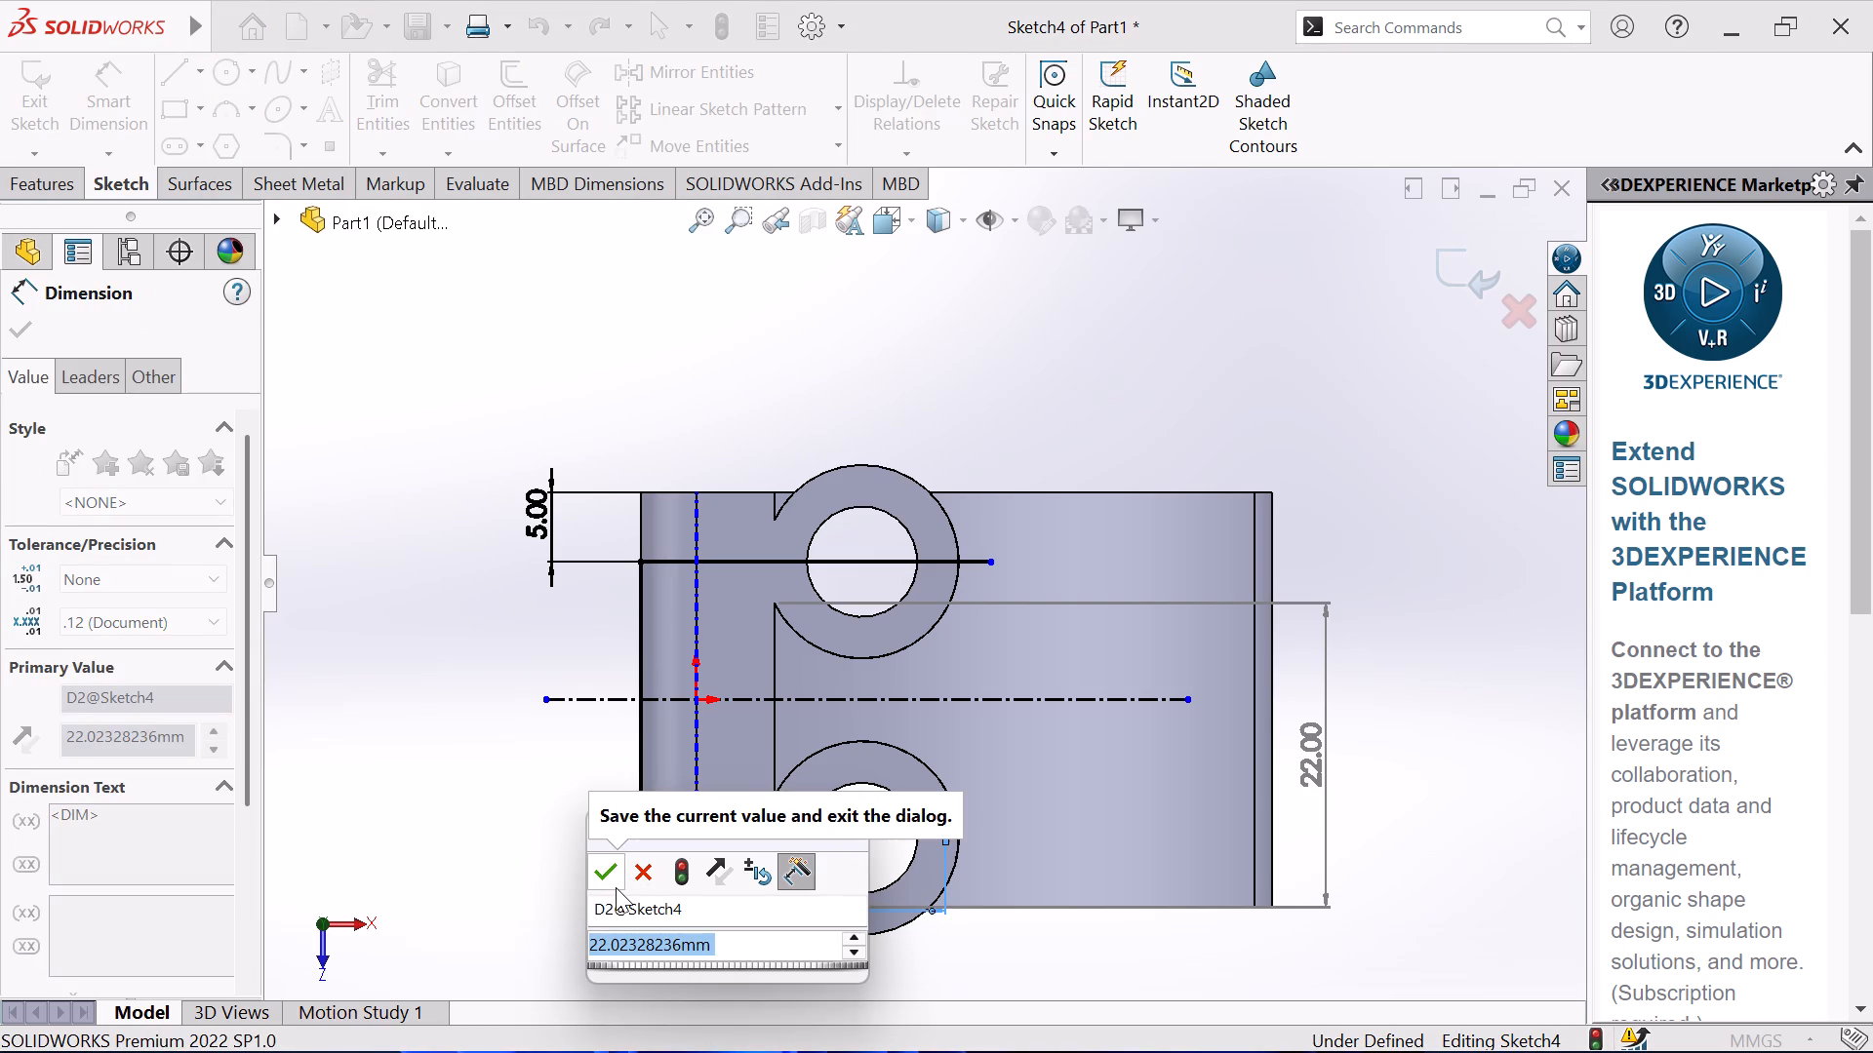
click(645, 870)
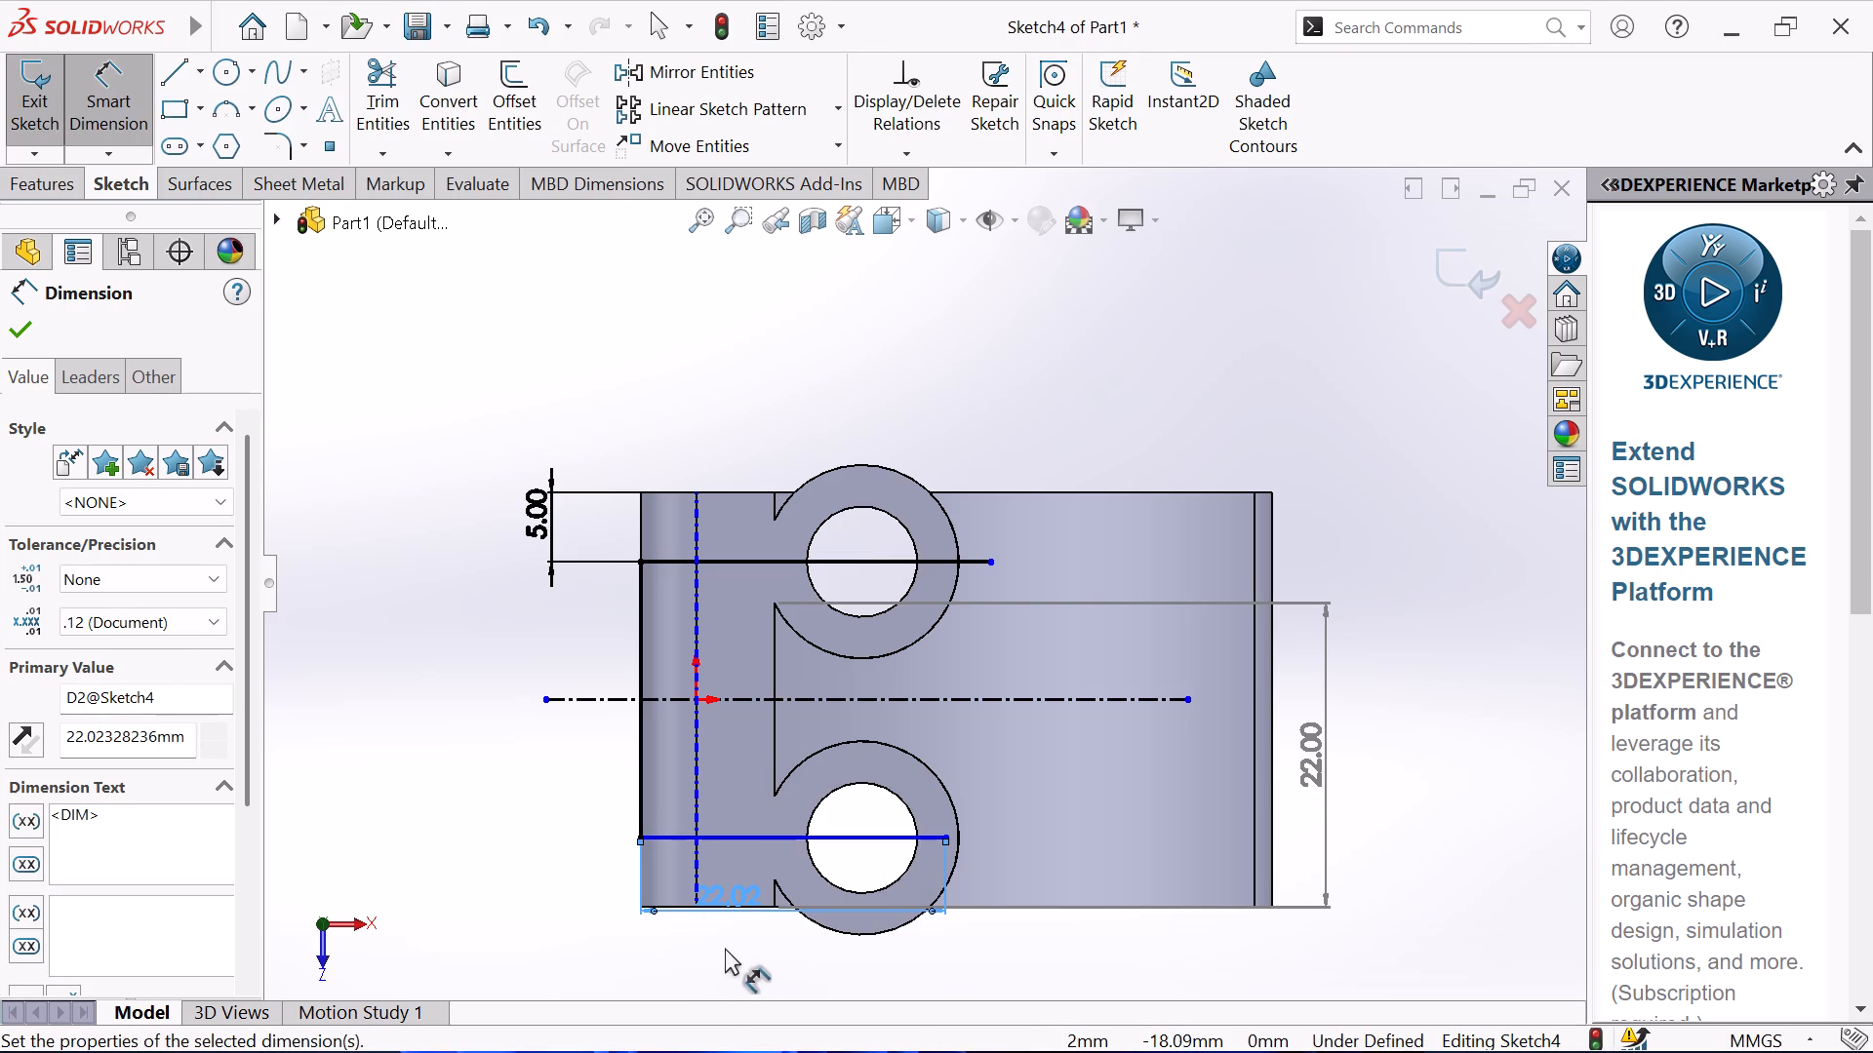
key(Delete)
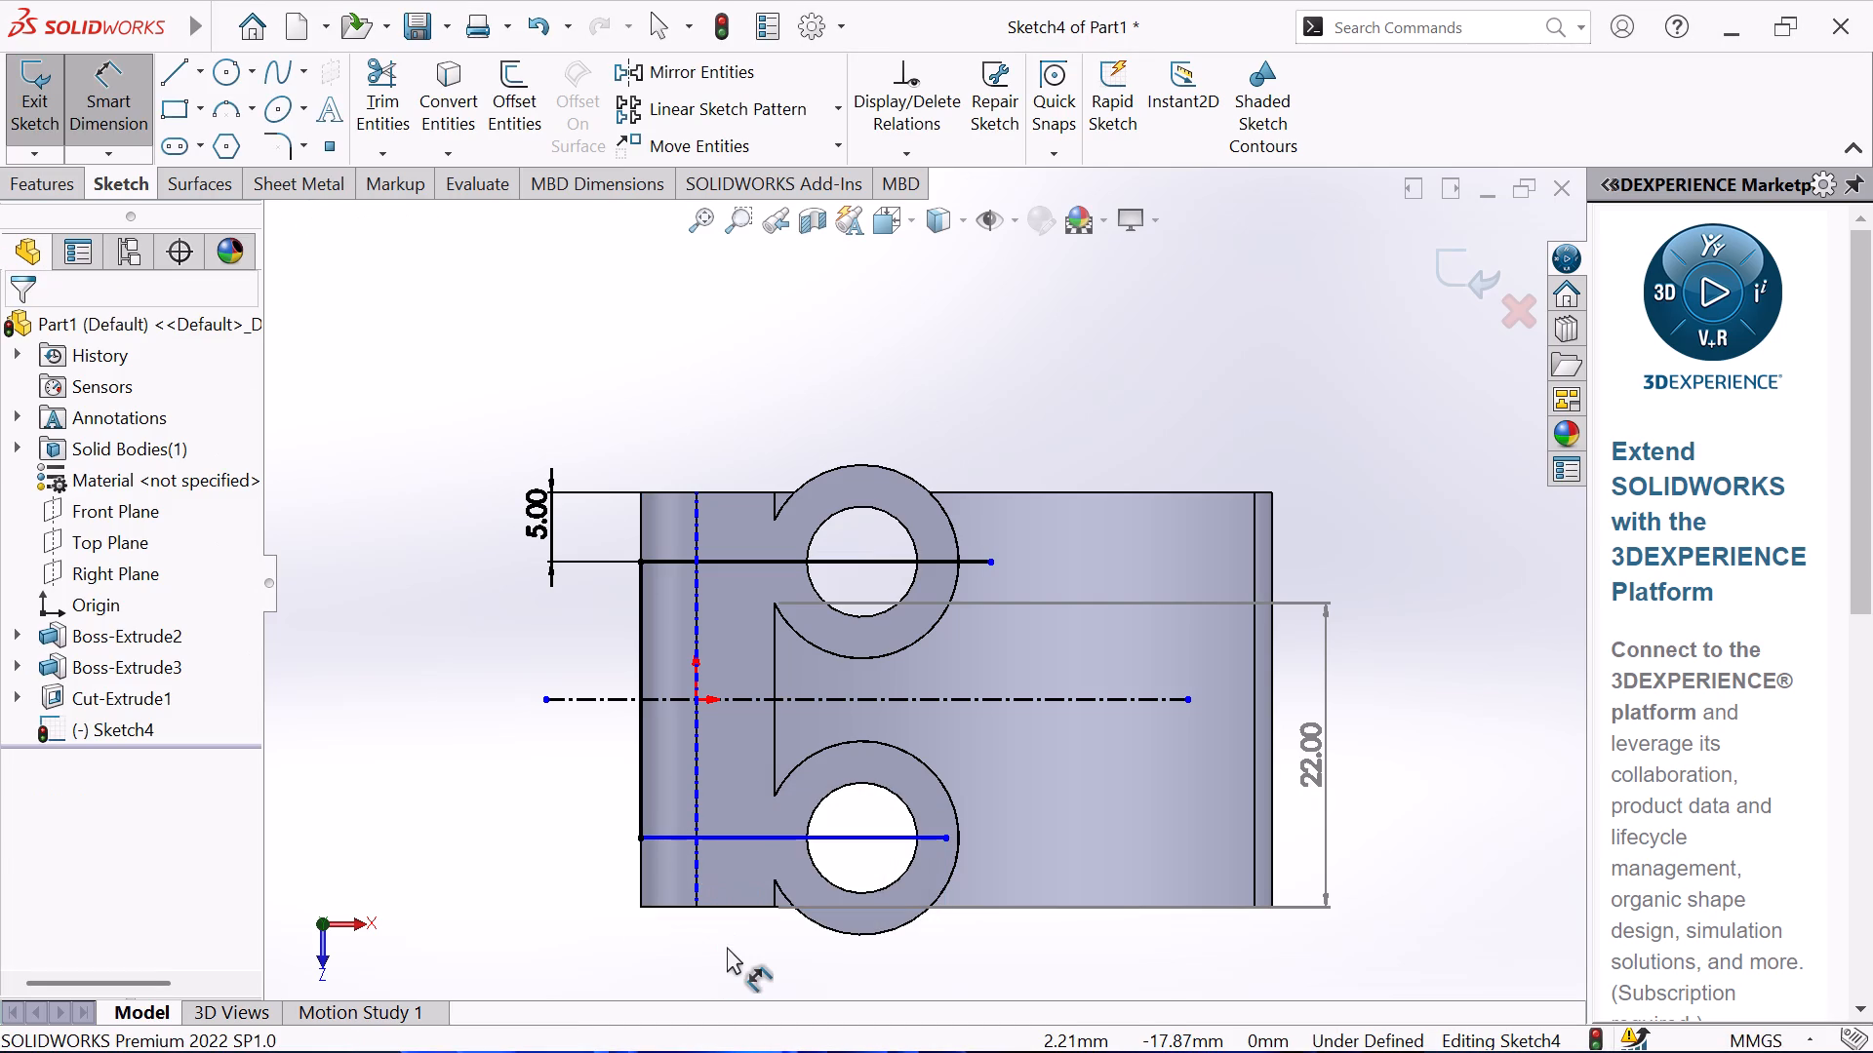
Dimension the vertical distance between the lower horizontal line and the body's lower corner.
click(660, 834)
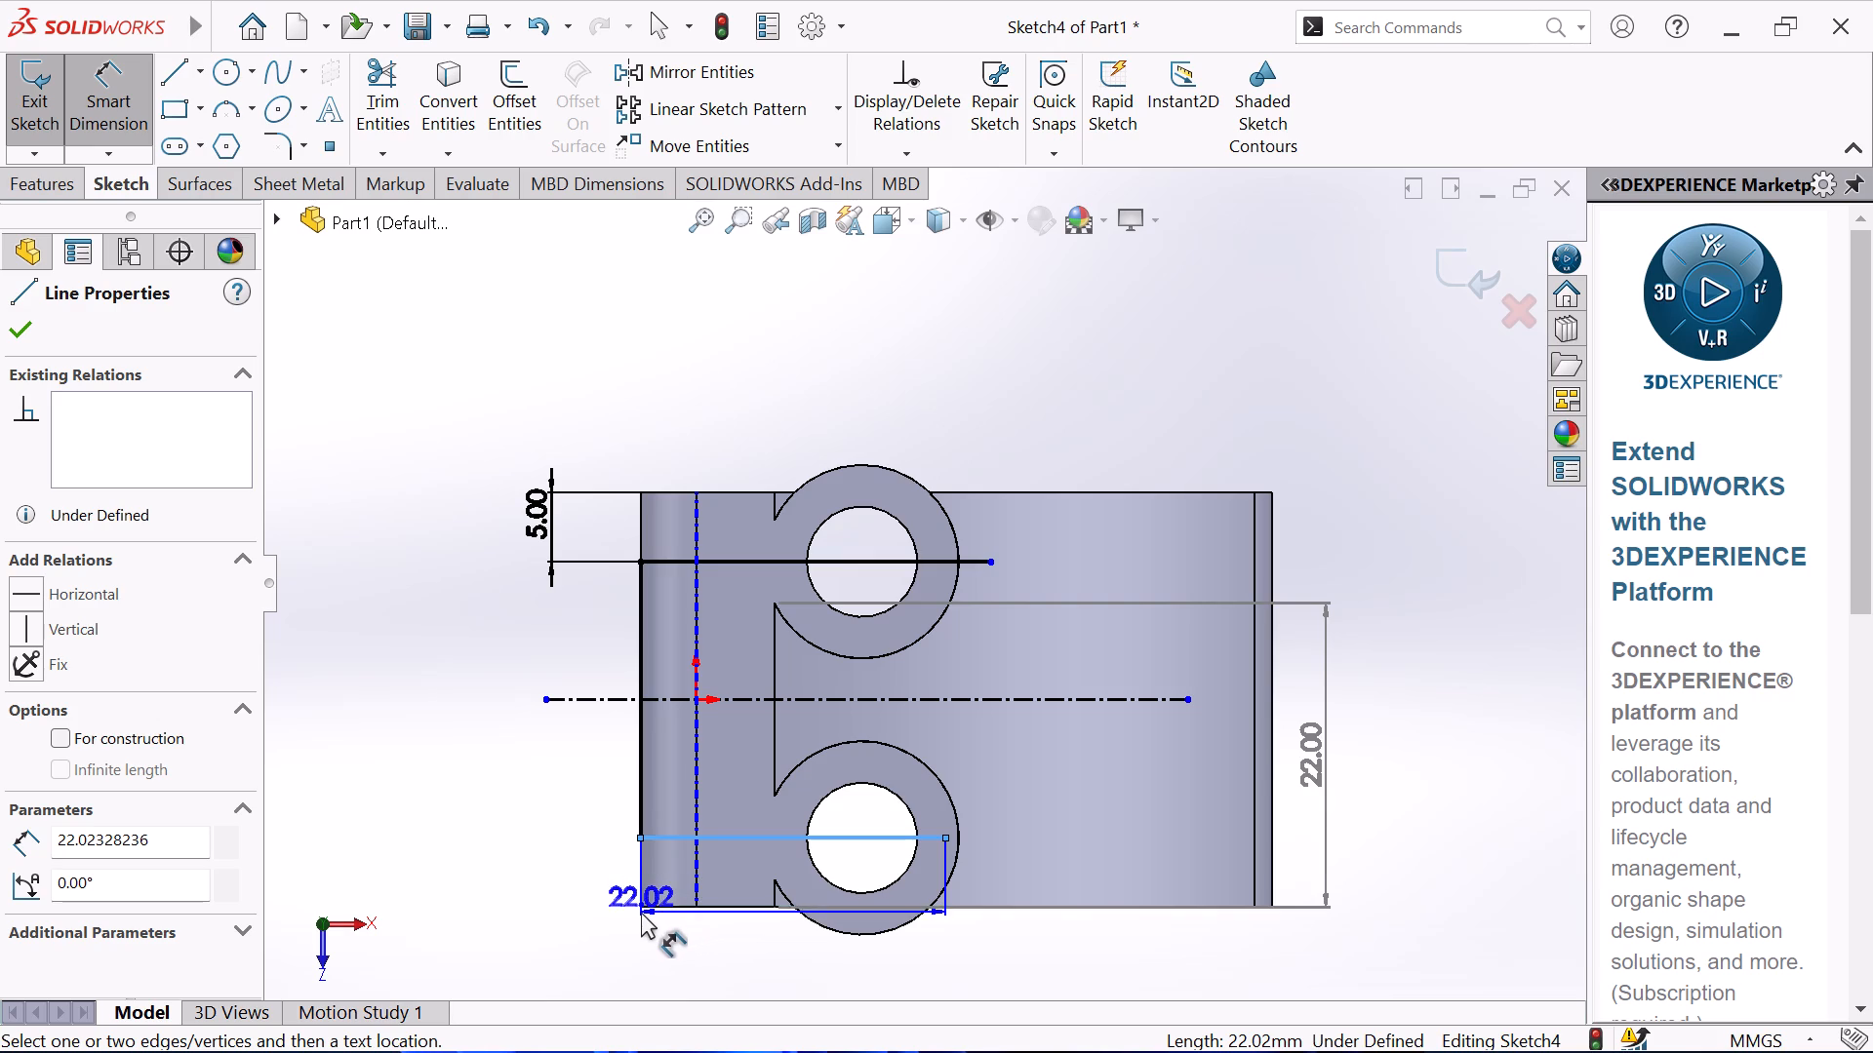
click(641, 910)
click(582, 862)
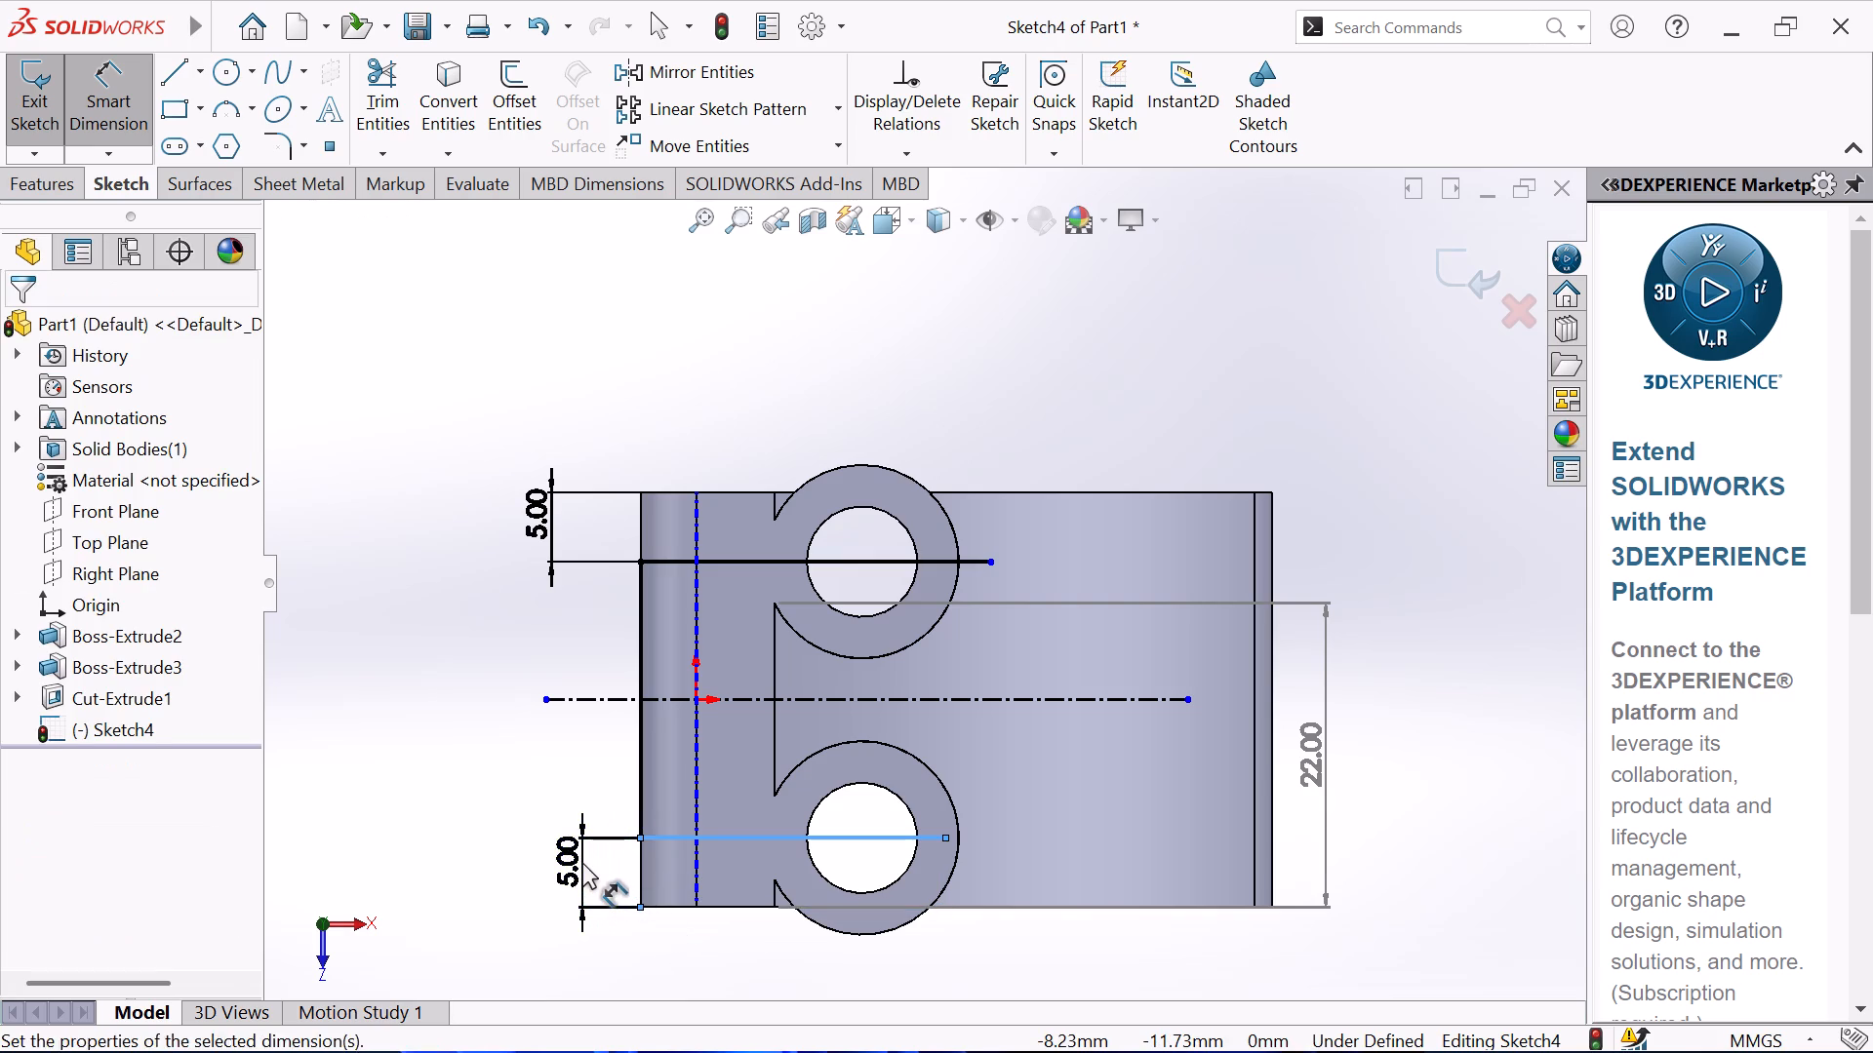
click(453, 822)
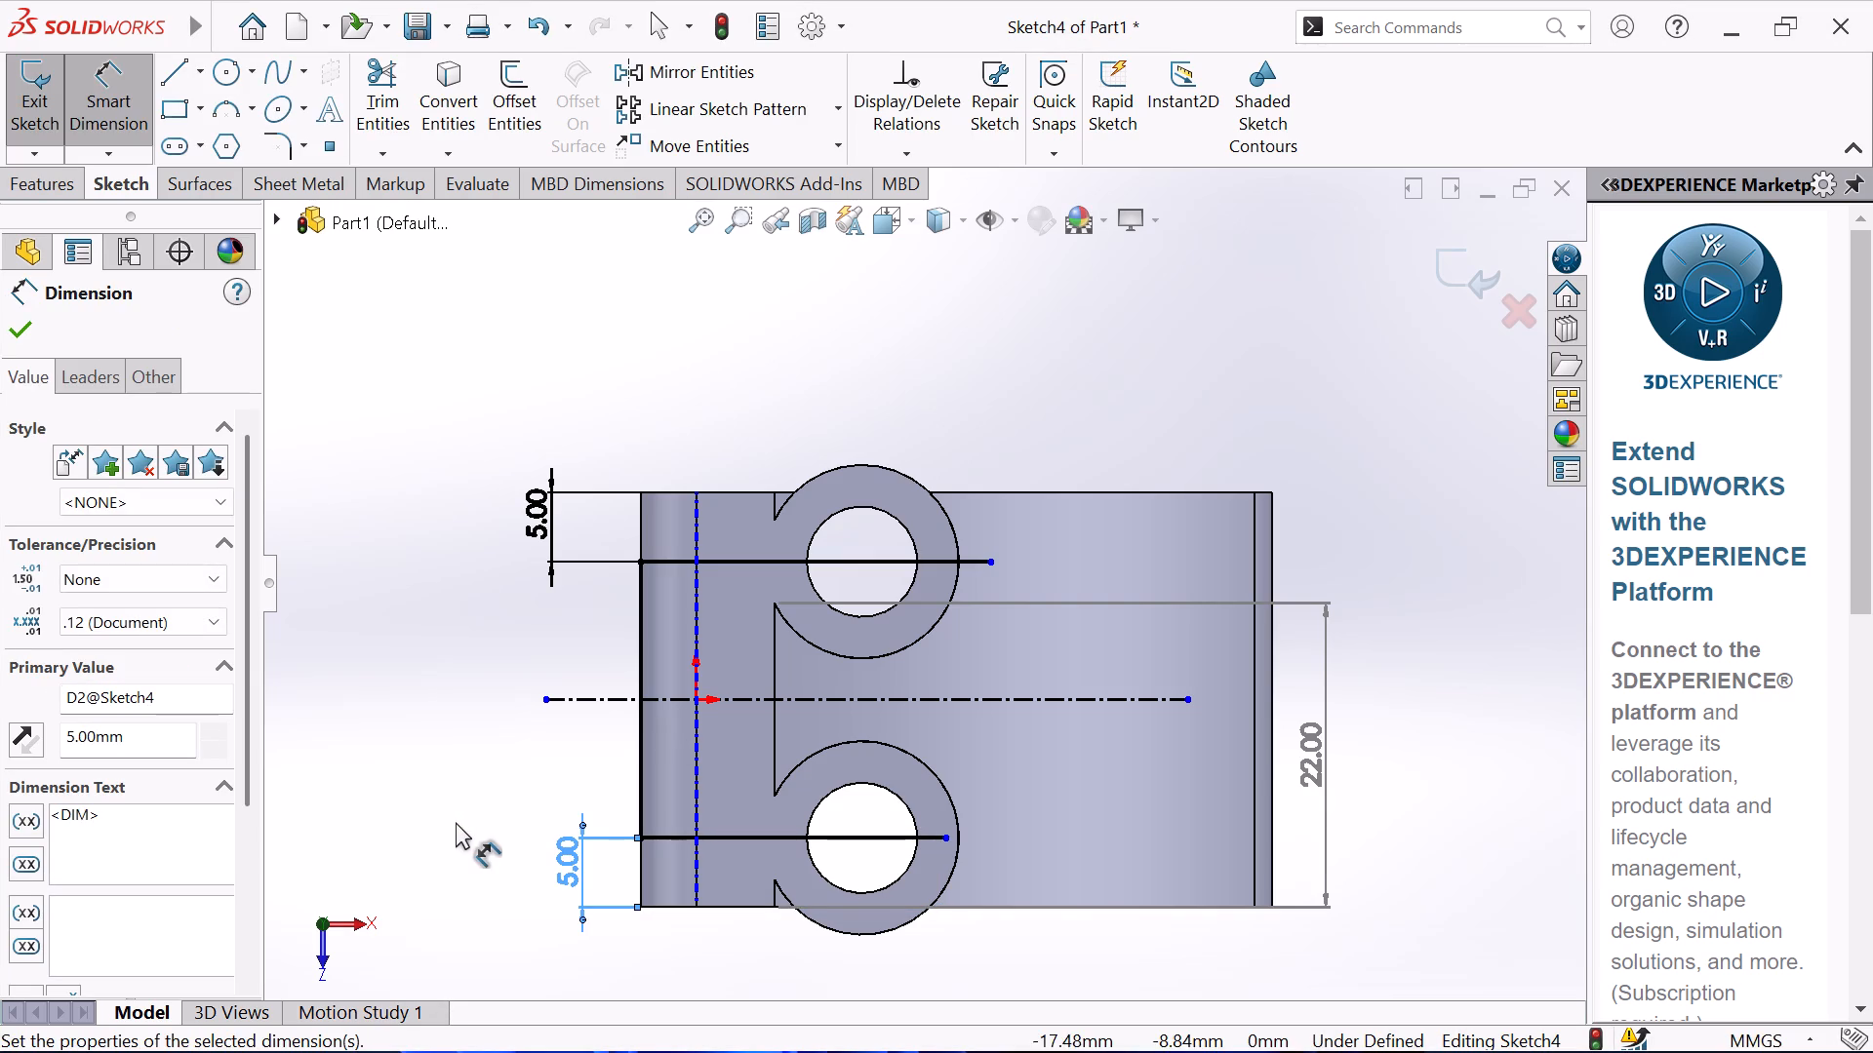
right_click(455, 710)
click(529, 789)
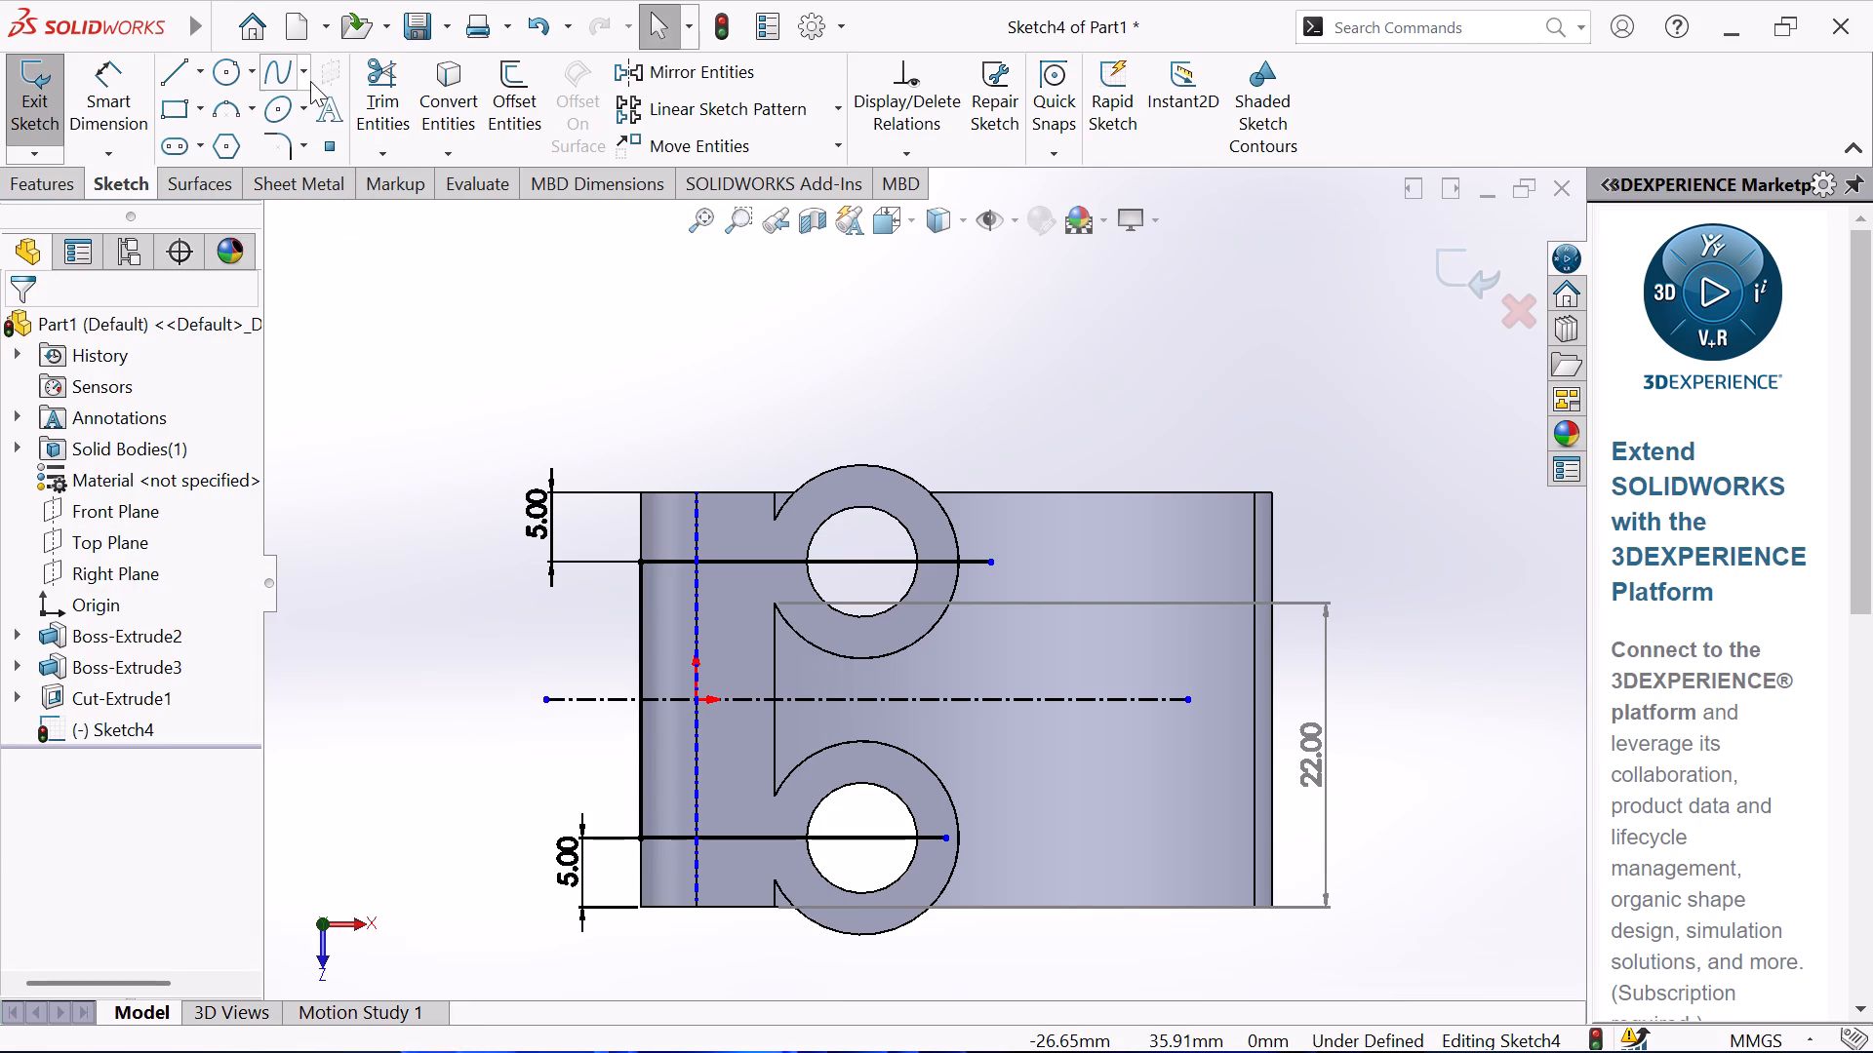
Draw a three-point arc of about 17 mm radius between the upper and lower horizontal lines, bulging toward the bosses.
click(218, 109)
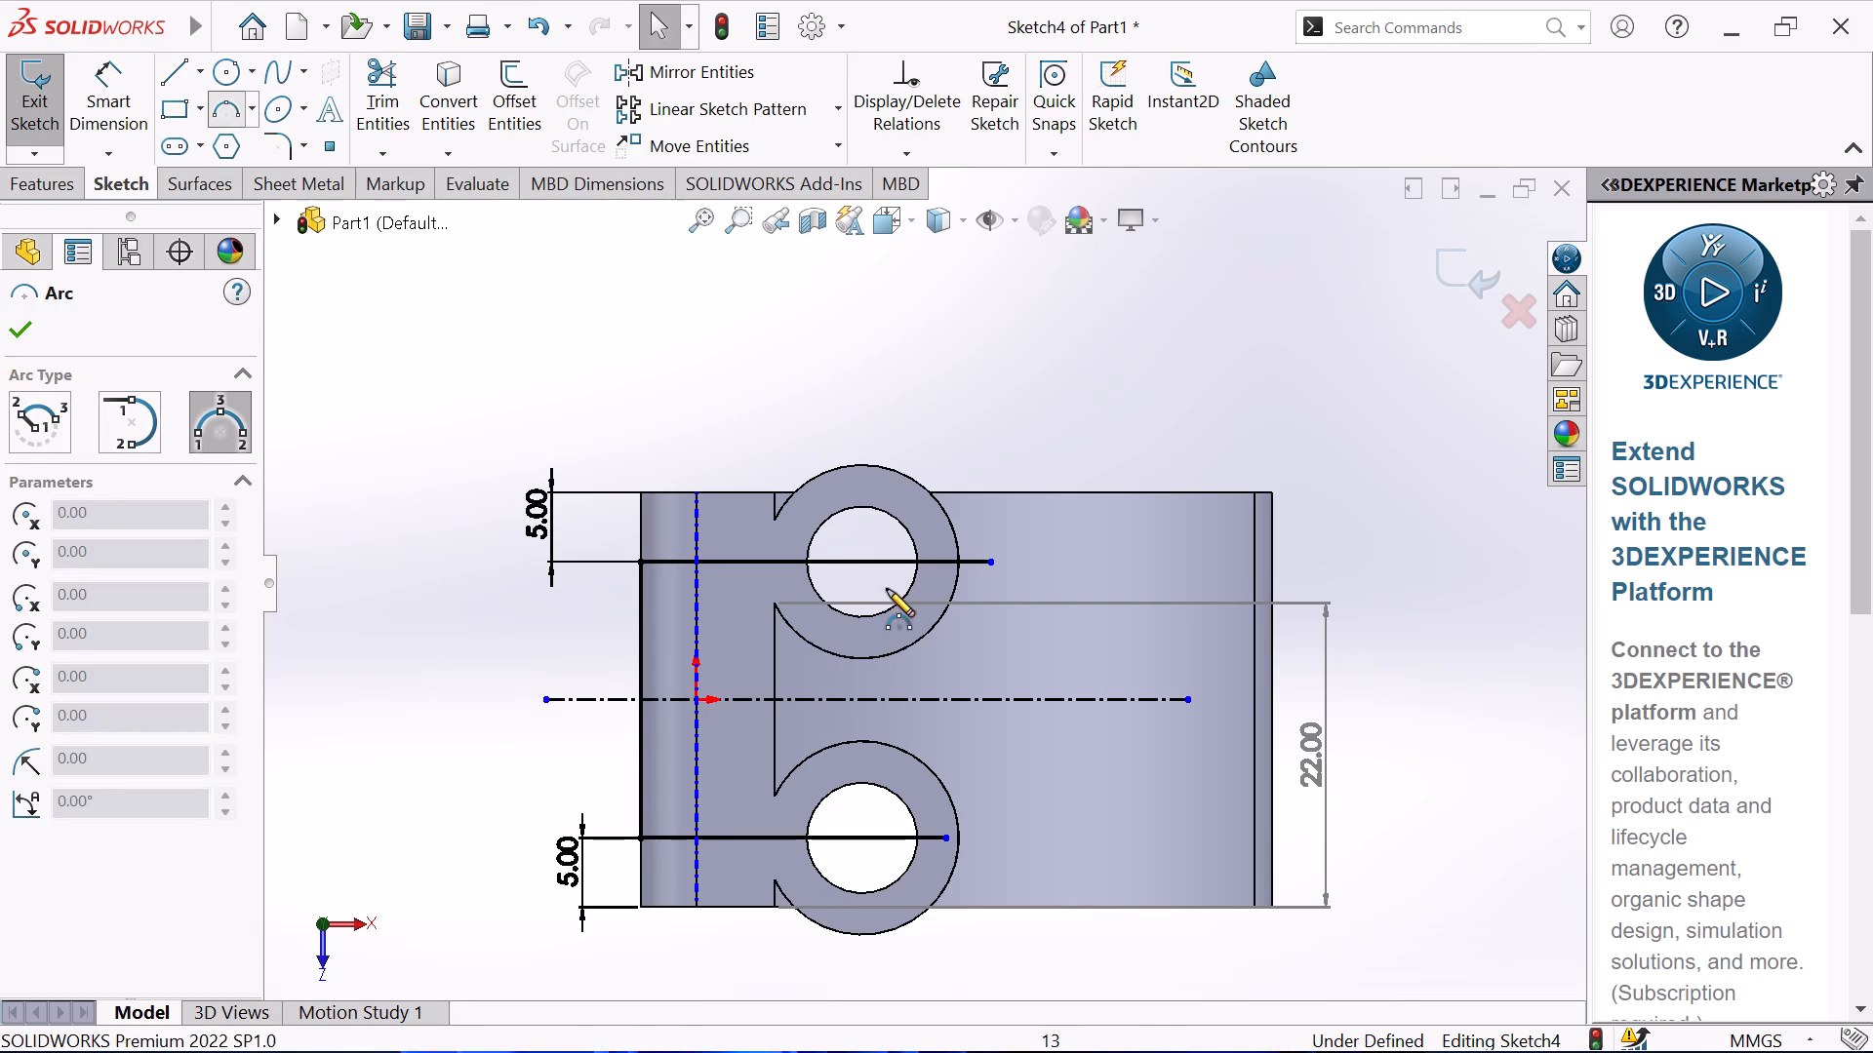
click(752, 564)
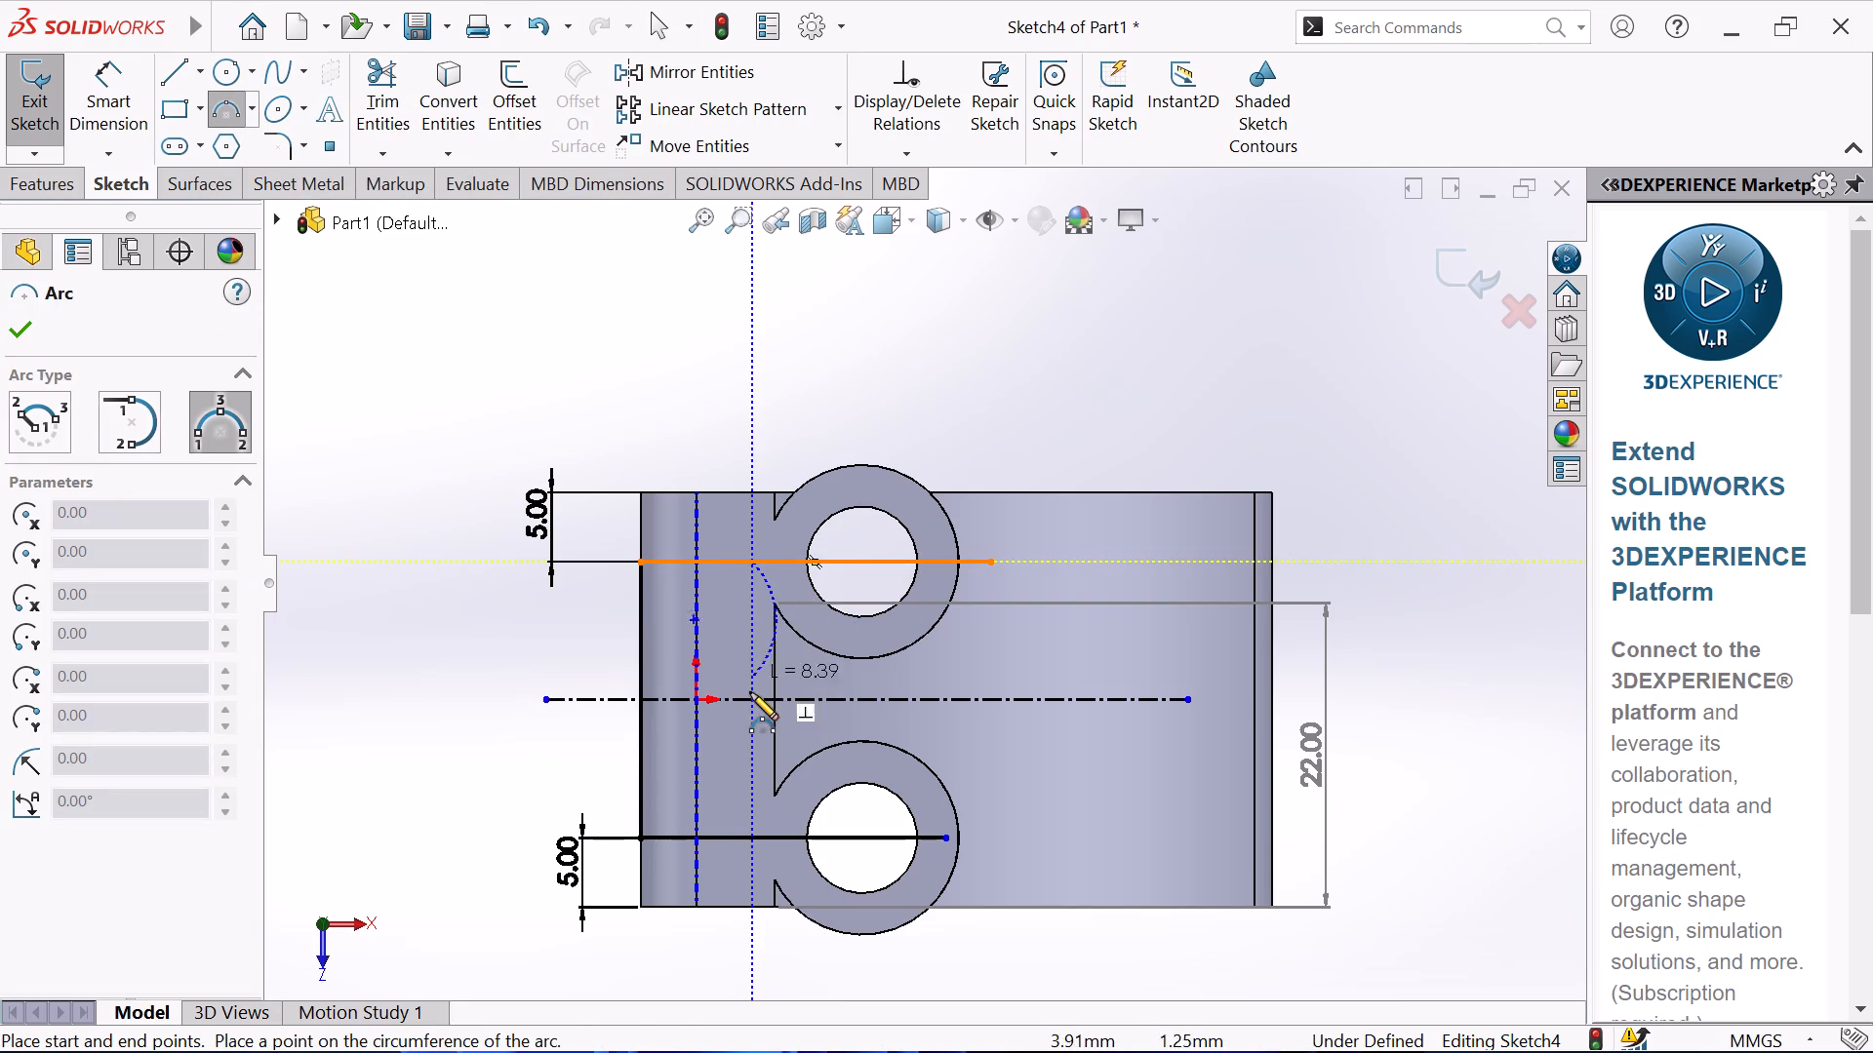
click(747, 838)
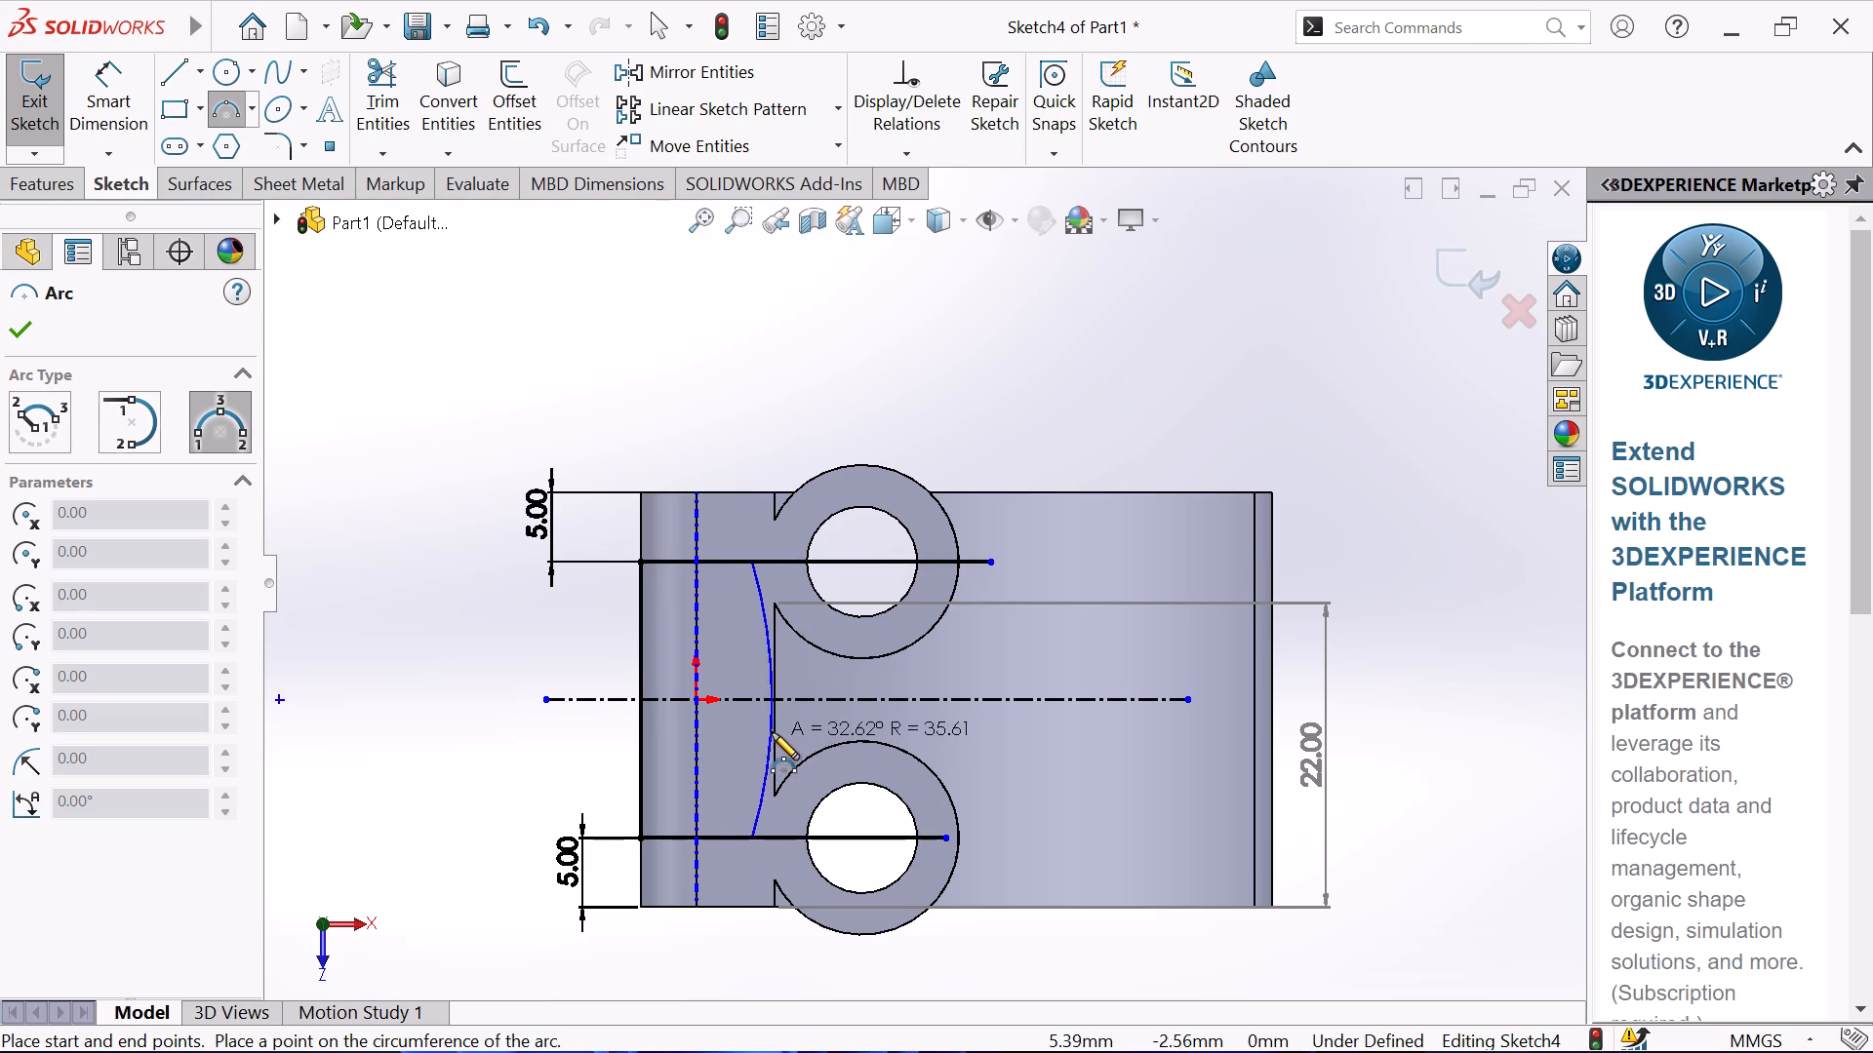
click(795, 679)
right_click(401, 667)
click(509, 696)
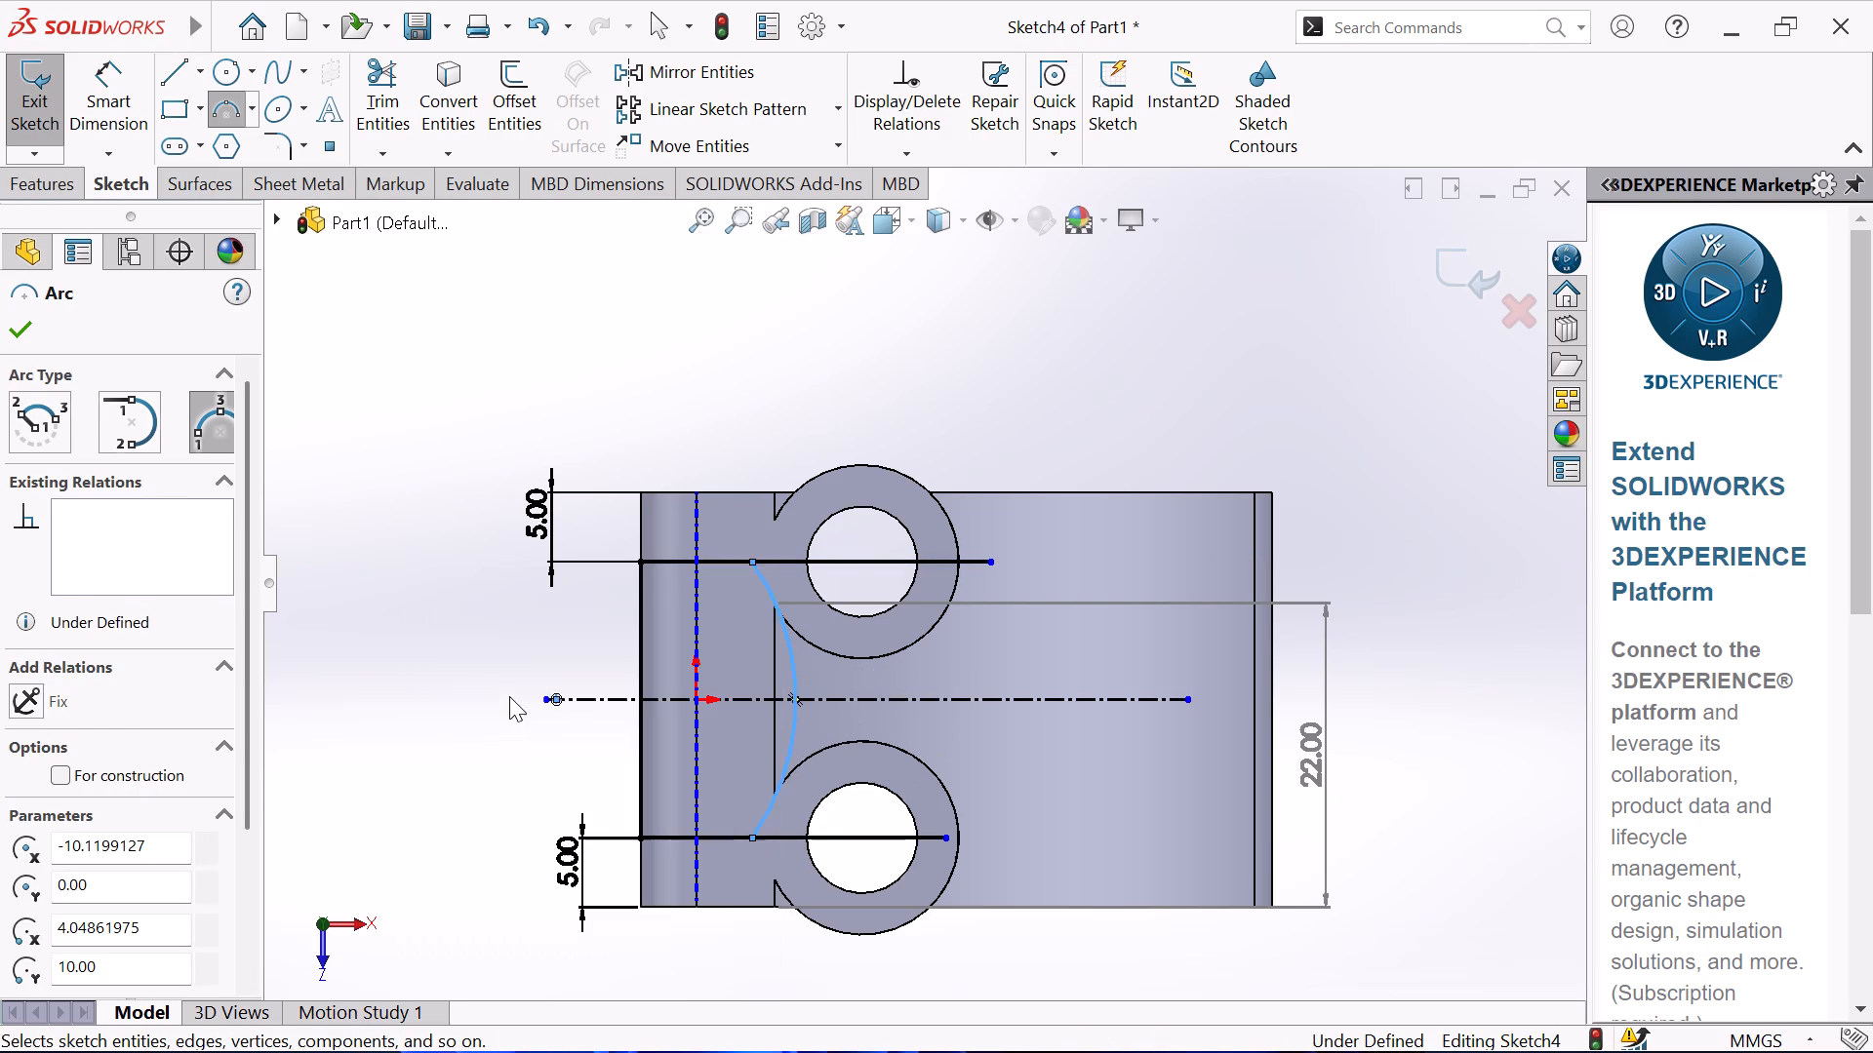
Dimension the arc's radius as 20 mm.
click(109, 100)
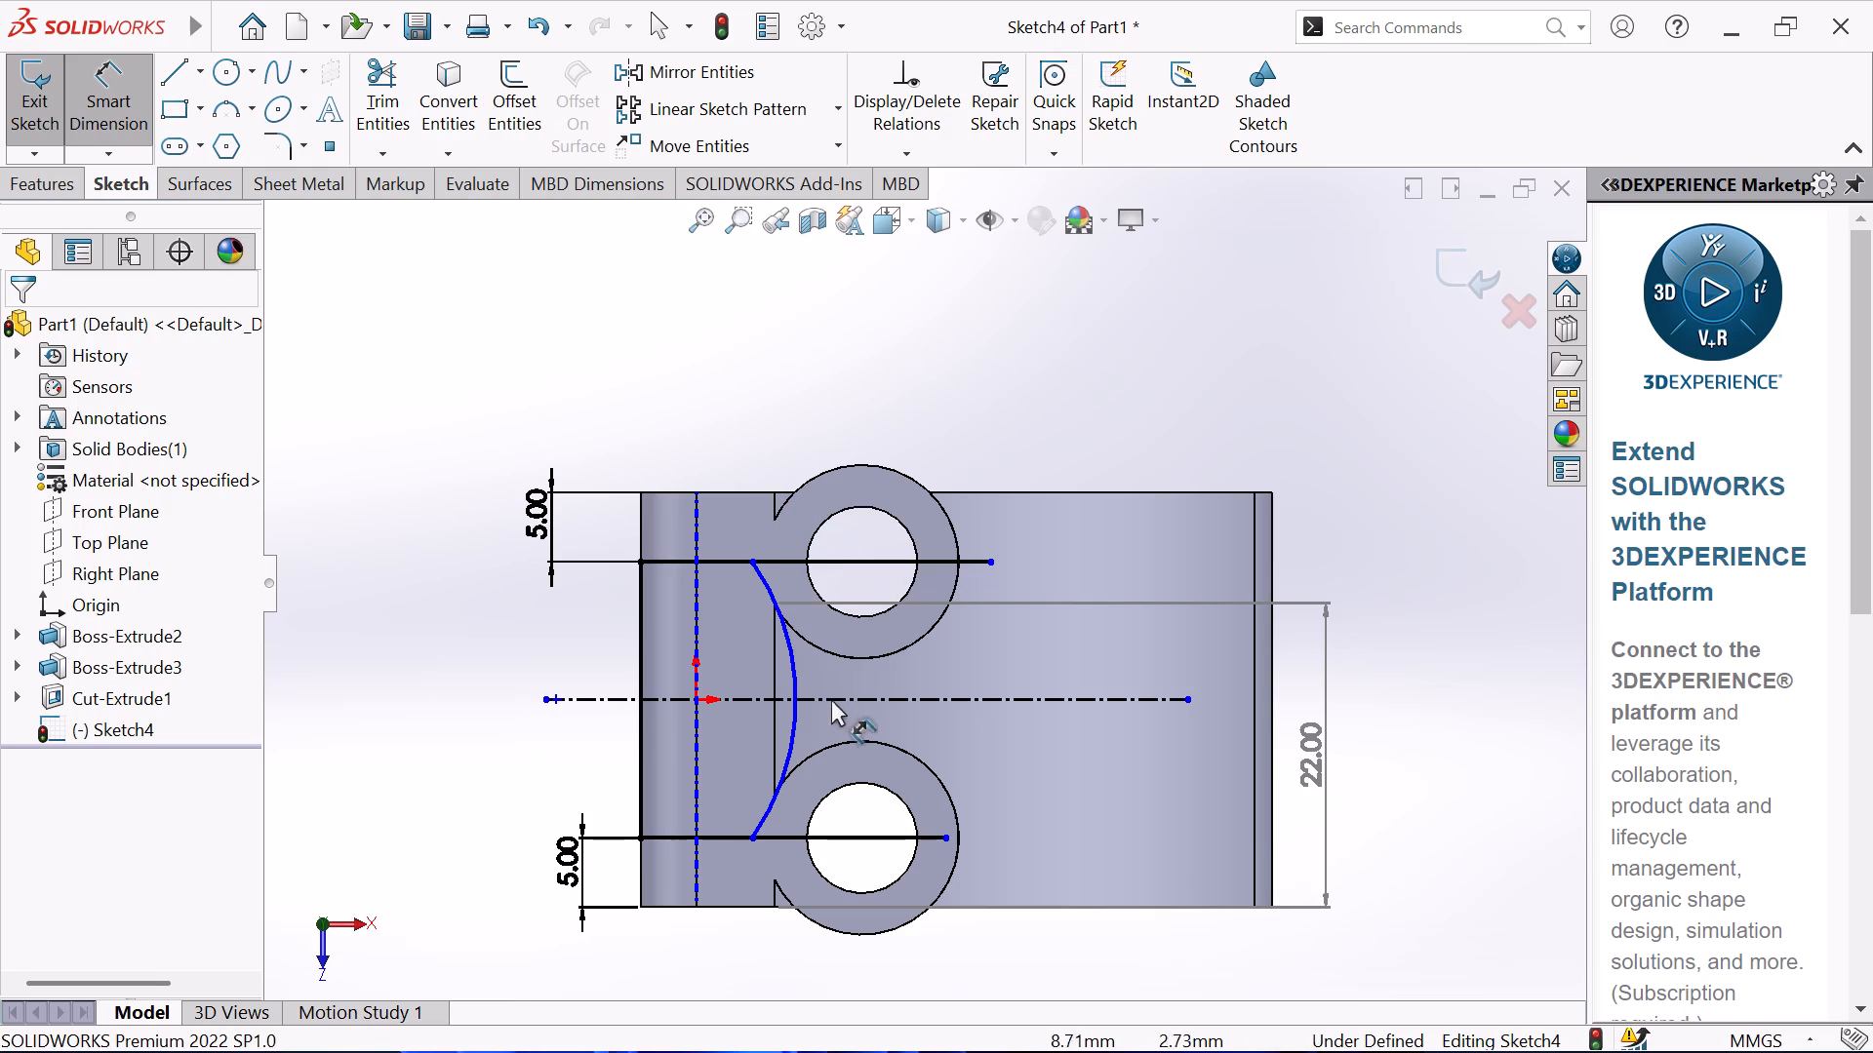
click(788, 661)
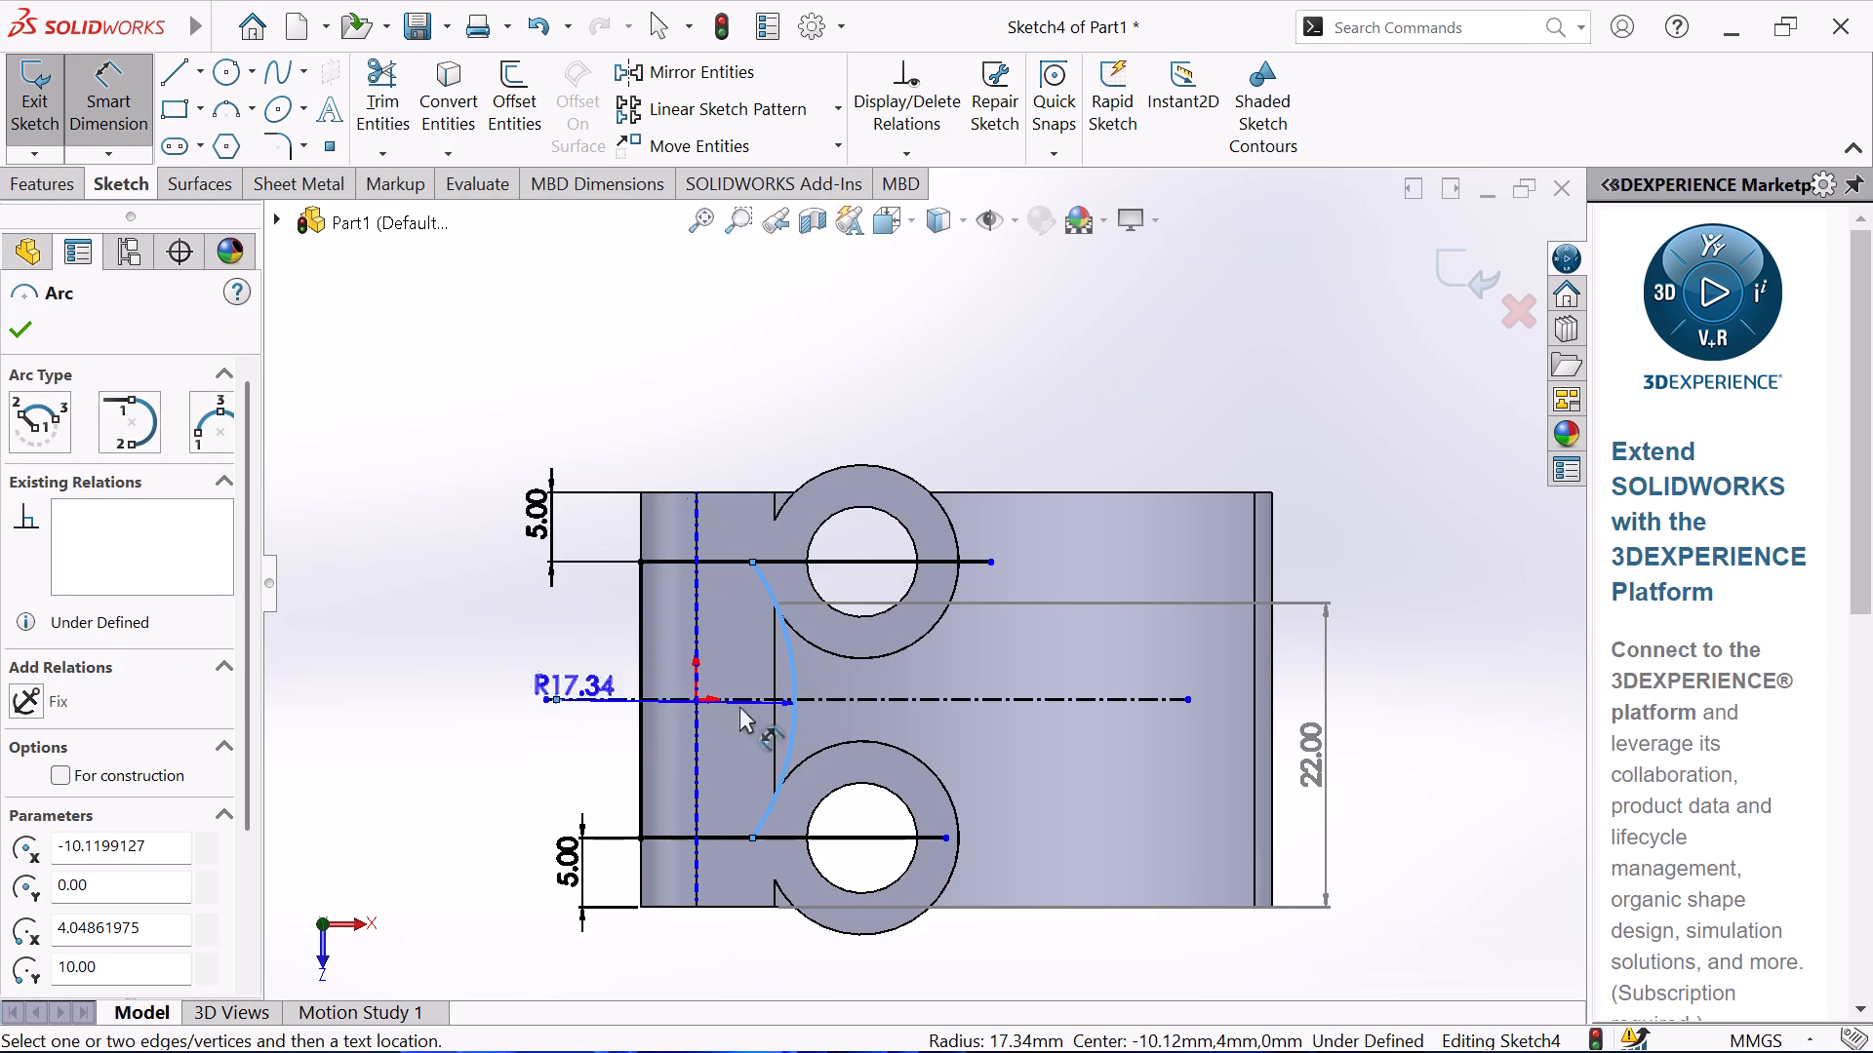
click(746, 718)
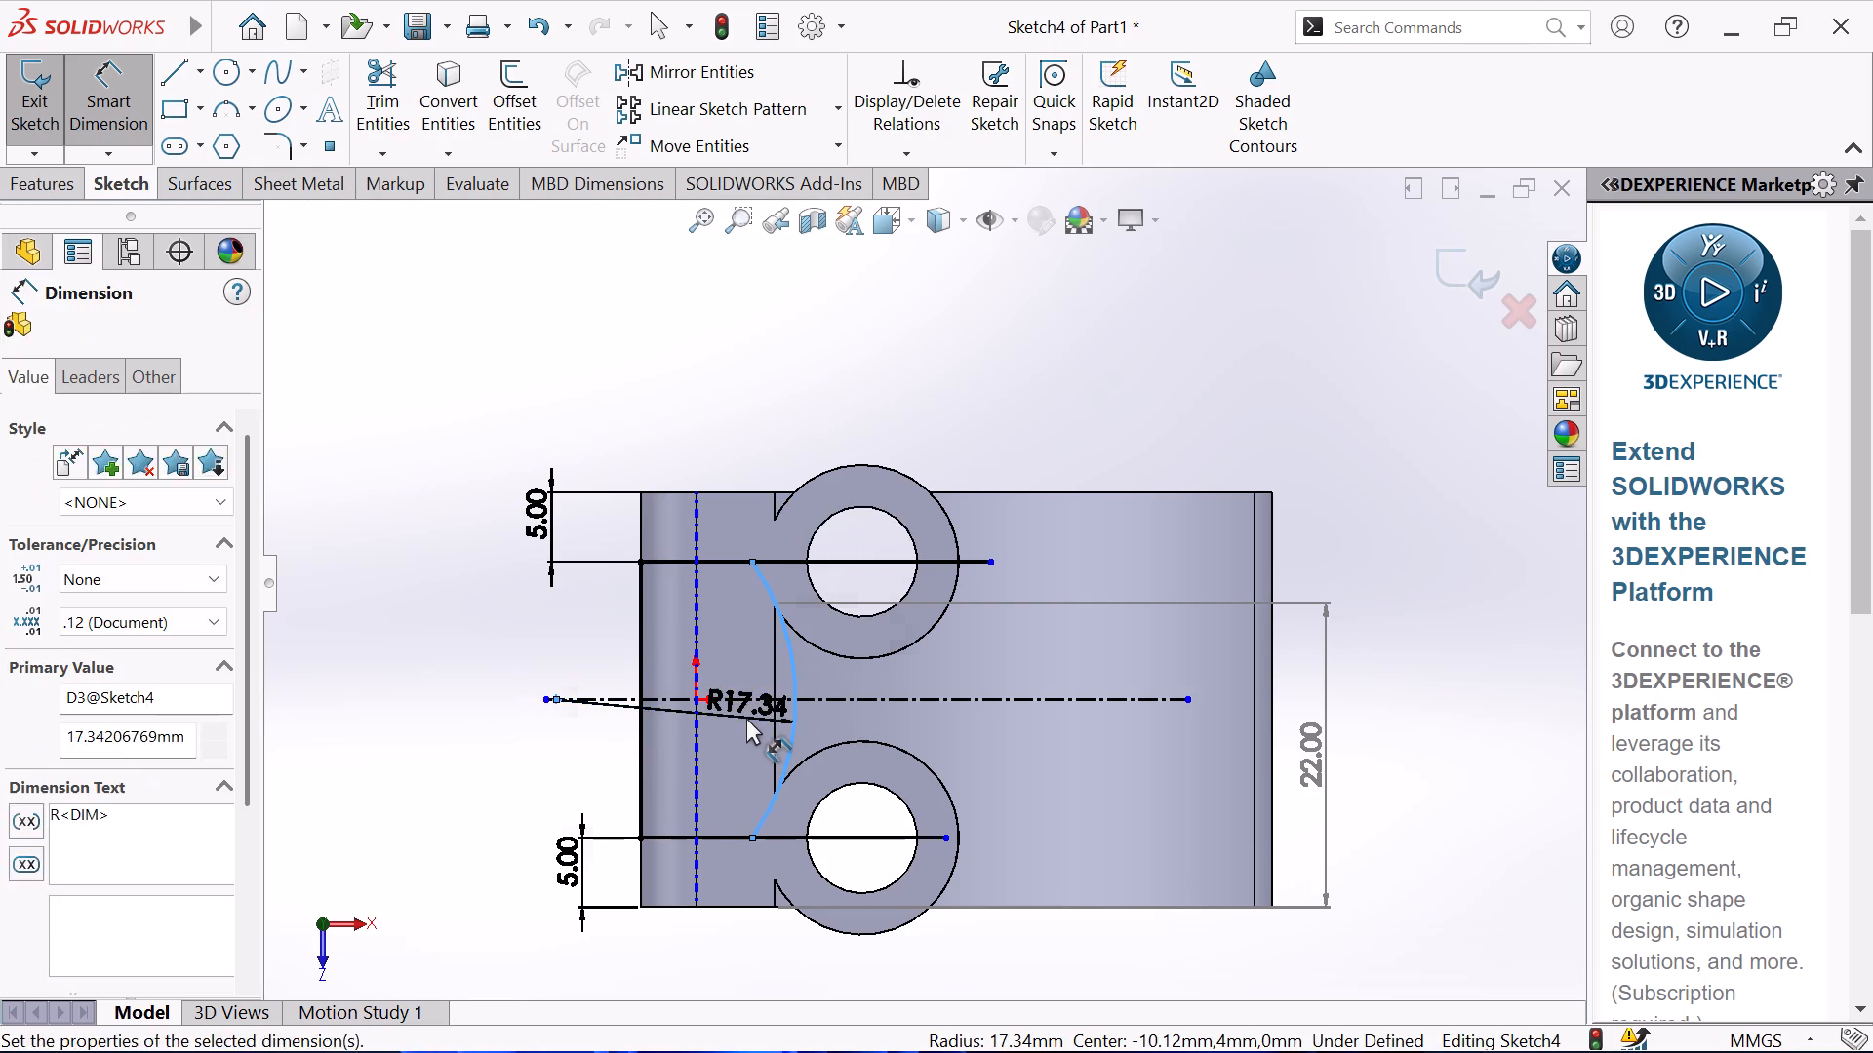
text(20)
key(Return)
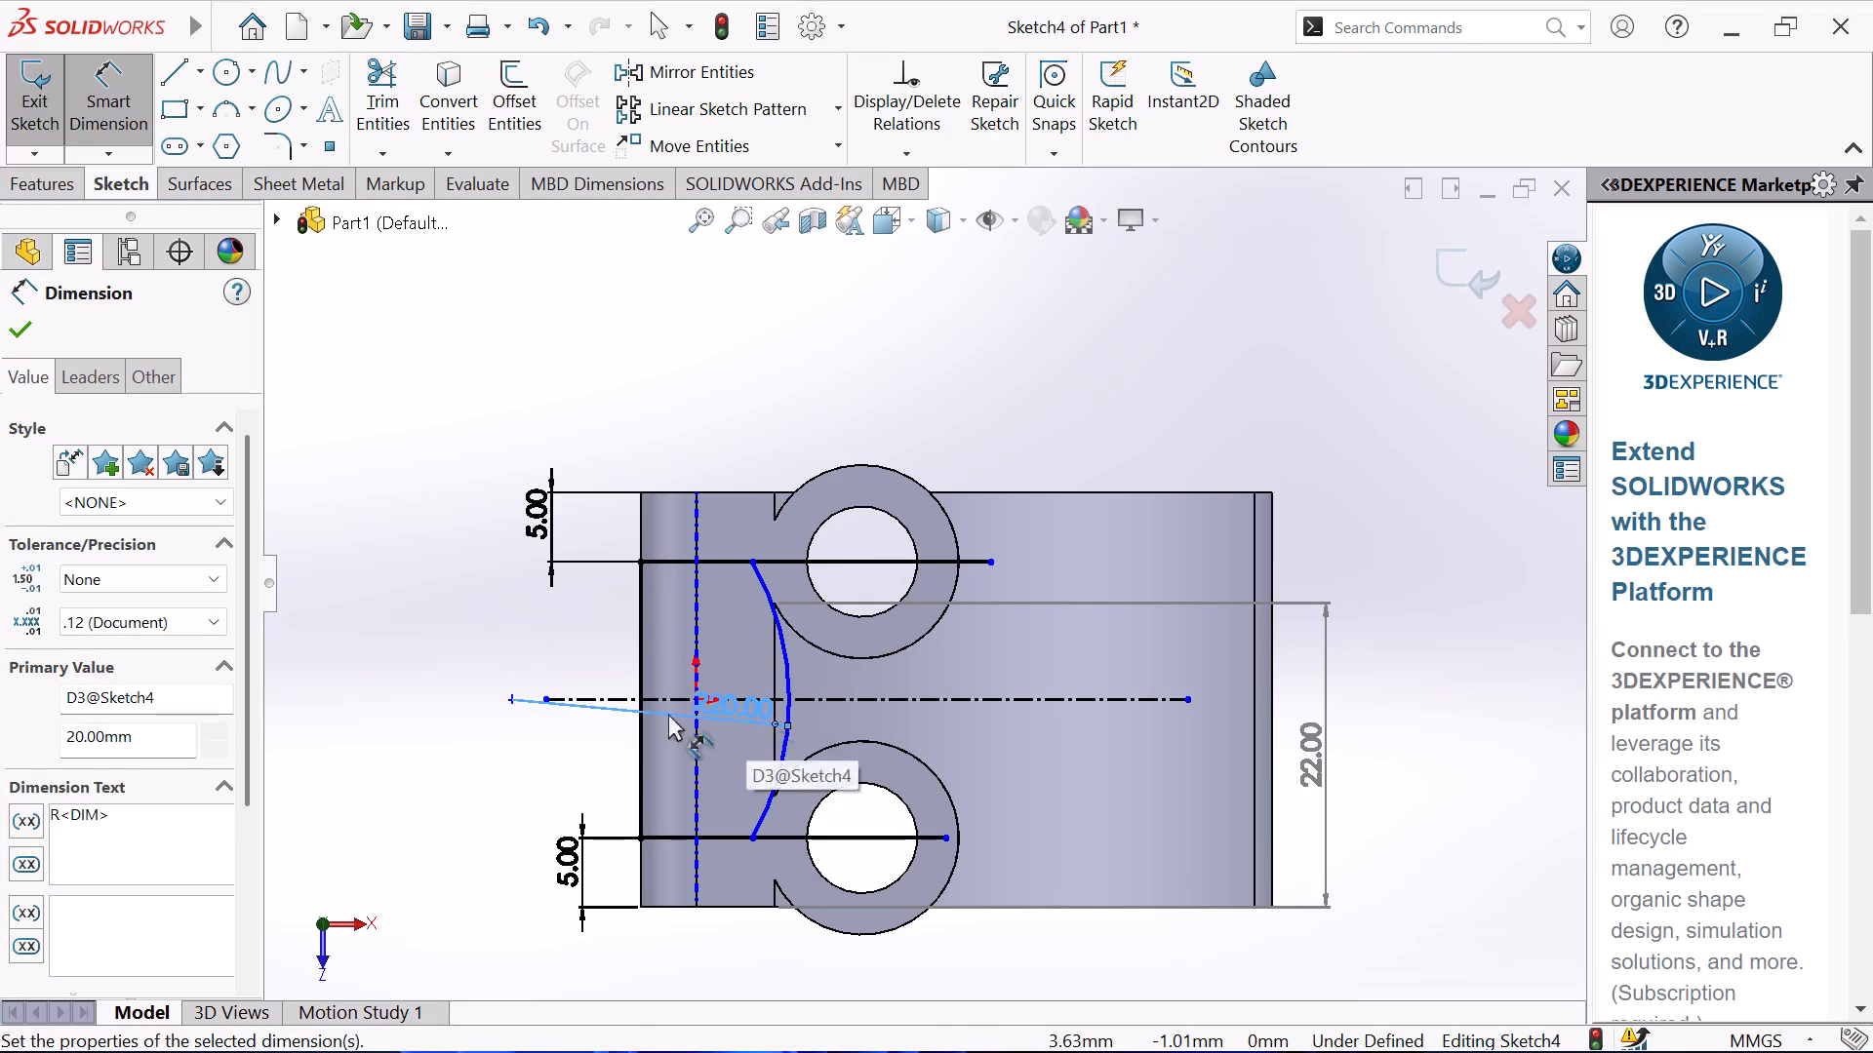
right_click(324, 605)
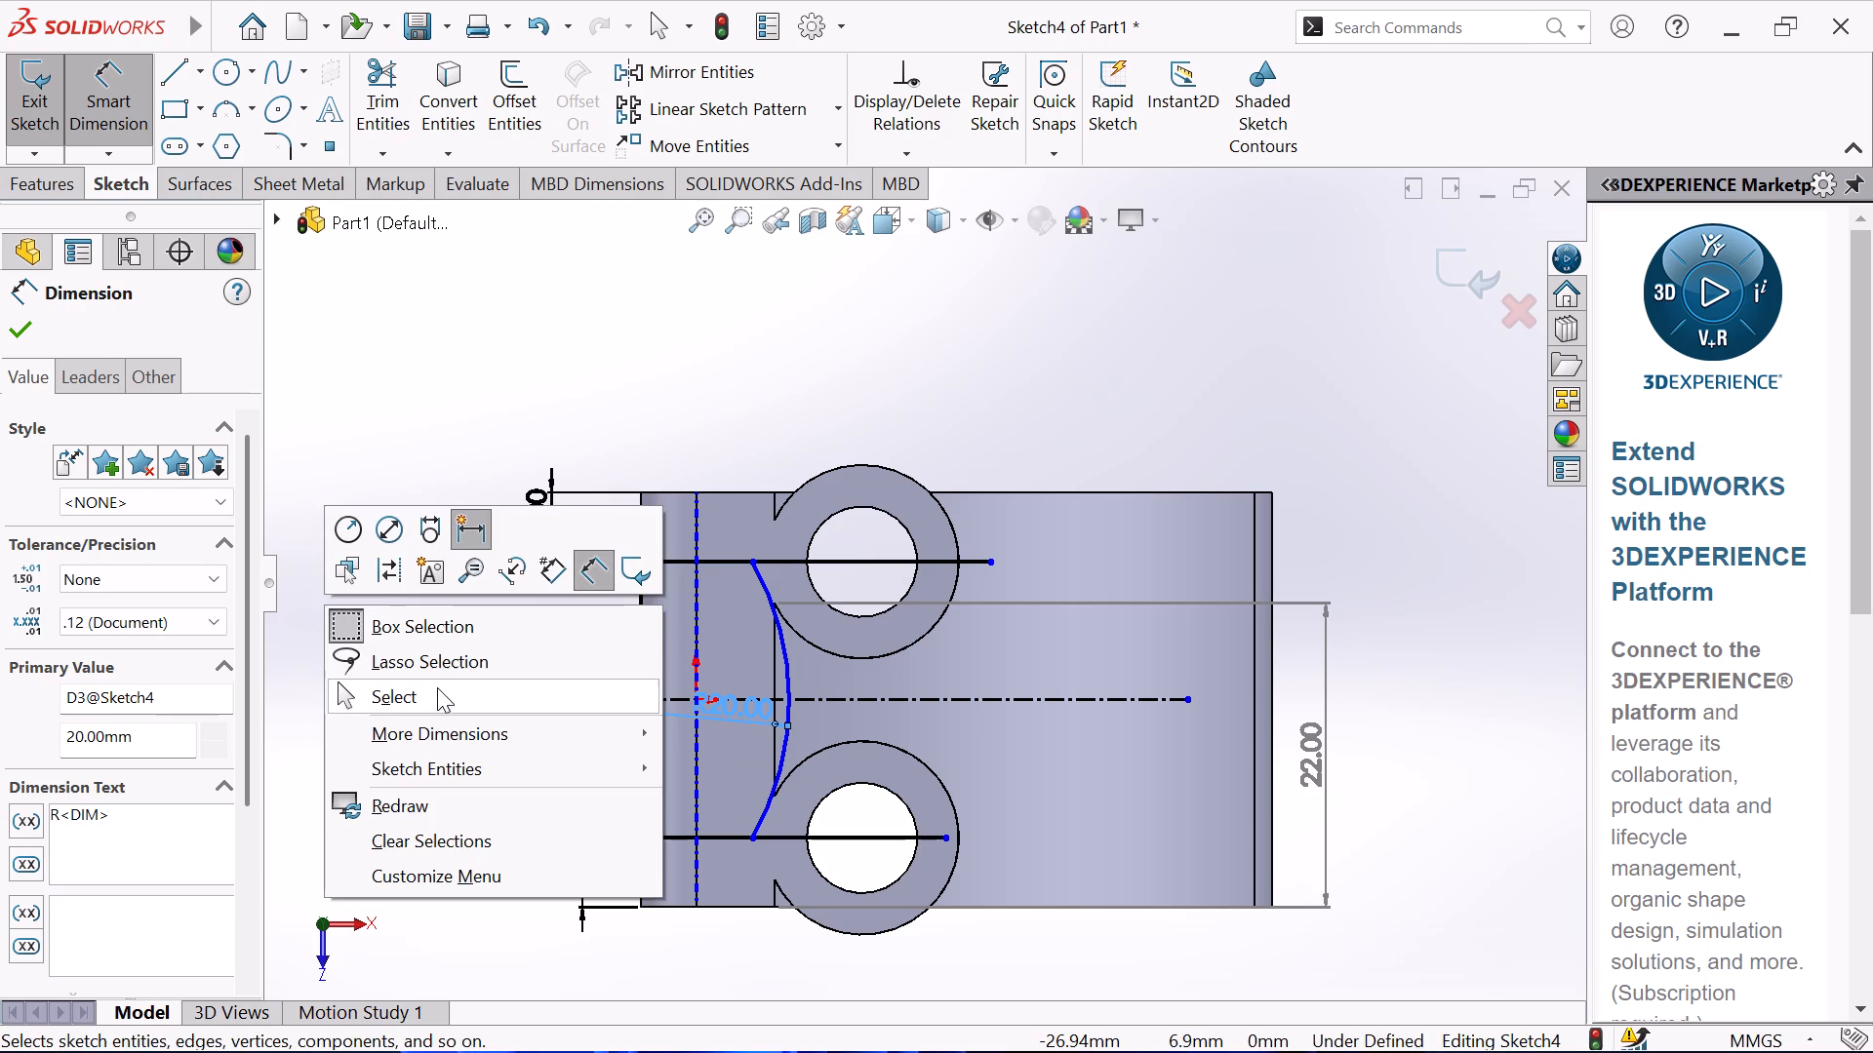
click(435, 689)
Dimension the horizontal distance from the origin to the arc's midpoint as 7 mm.
click(100, 86)
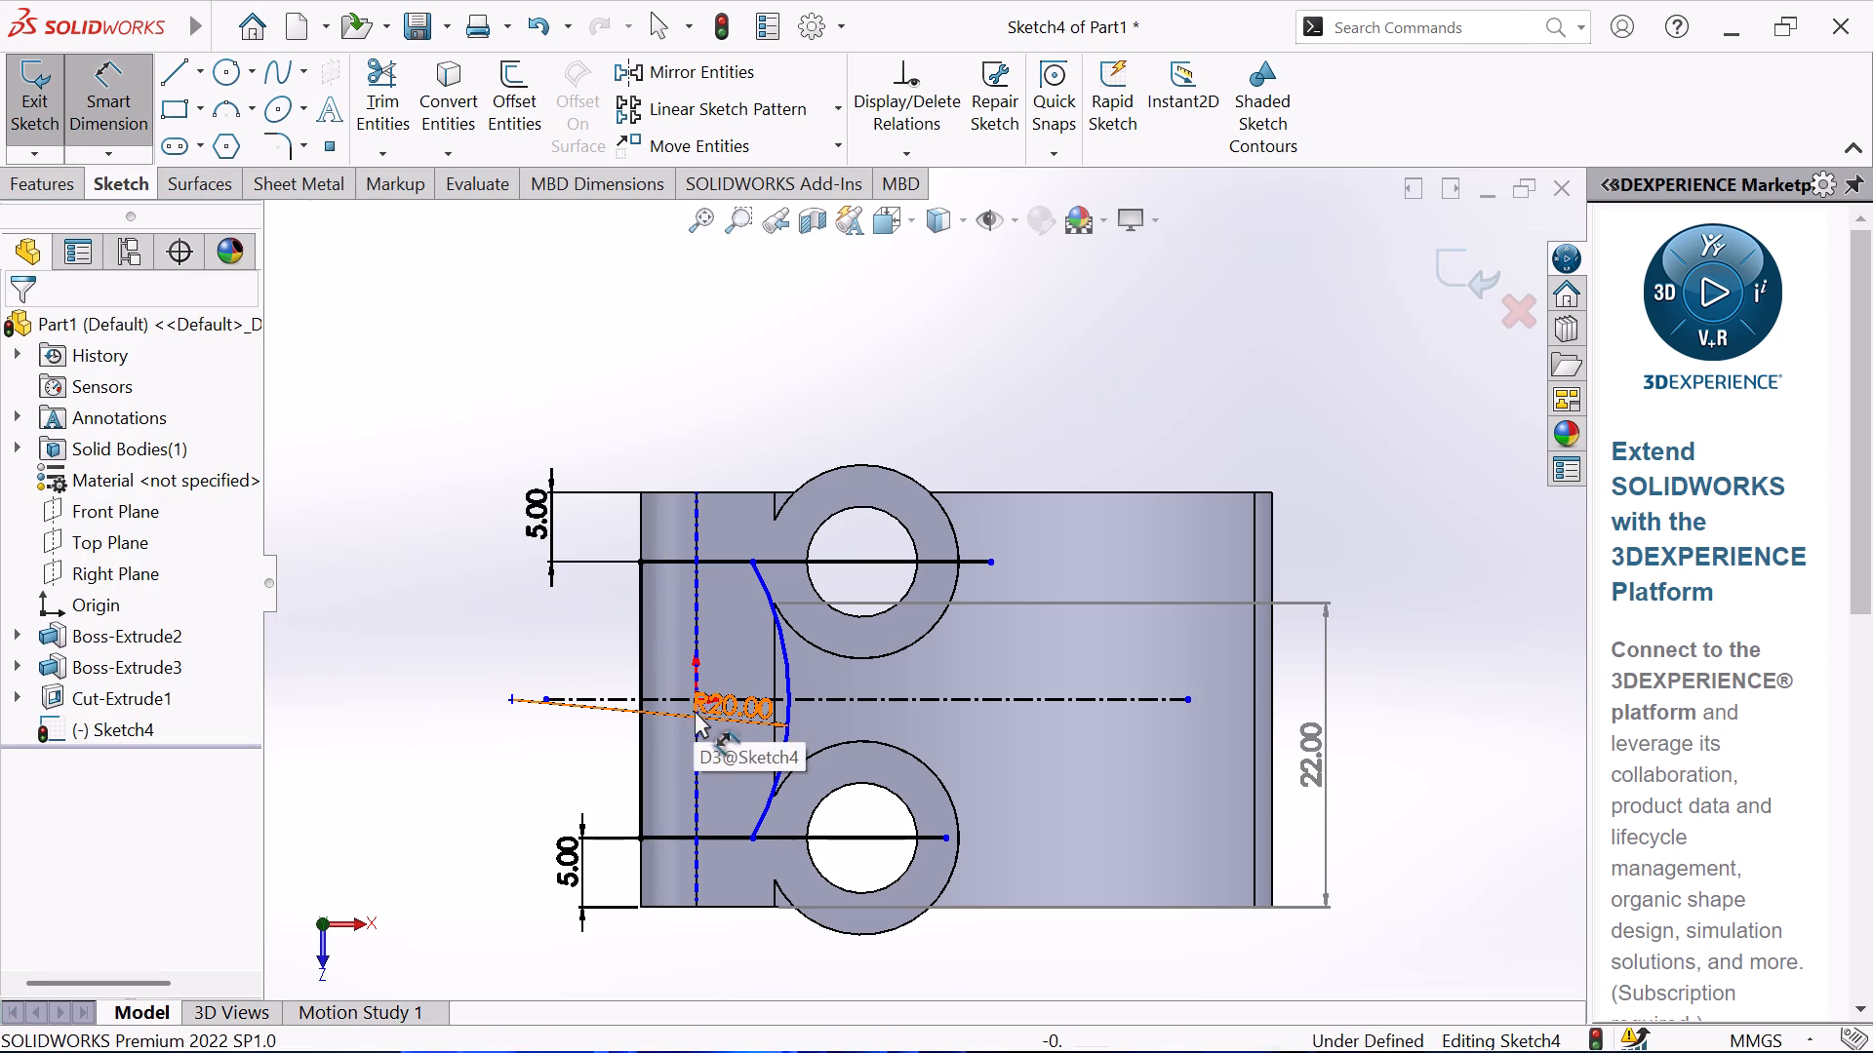
scroll(733, 788, up, 1)
scroll(732, 734, down, 4)
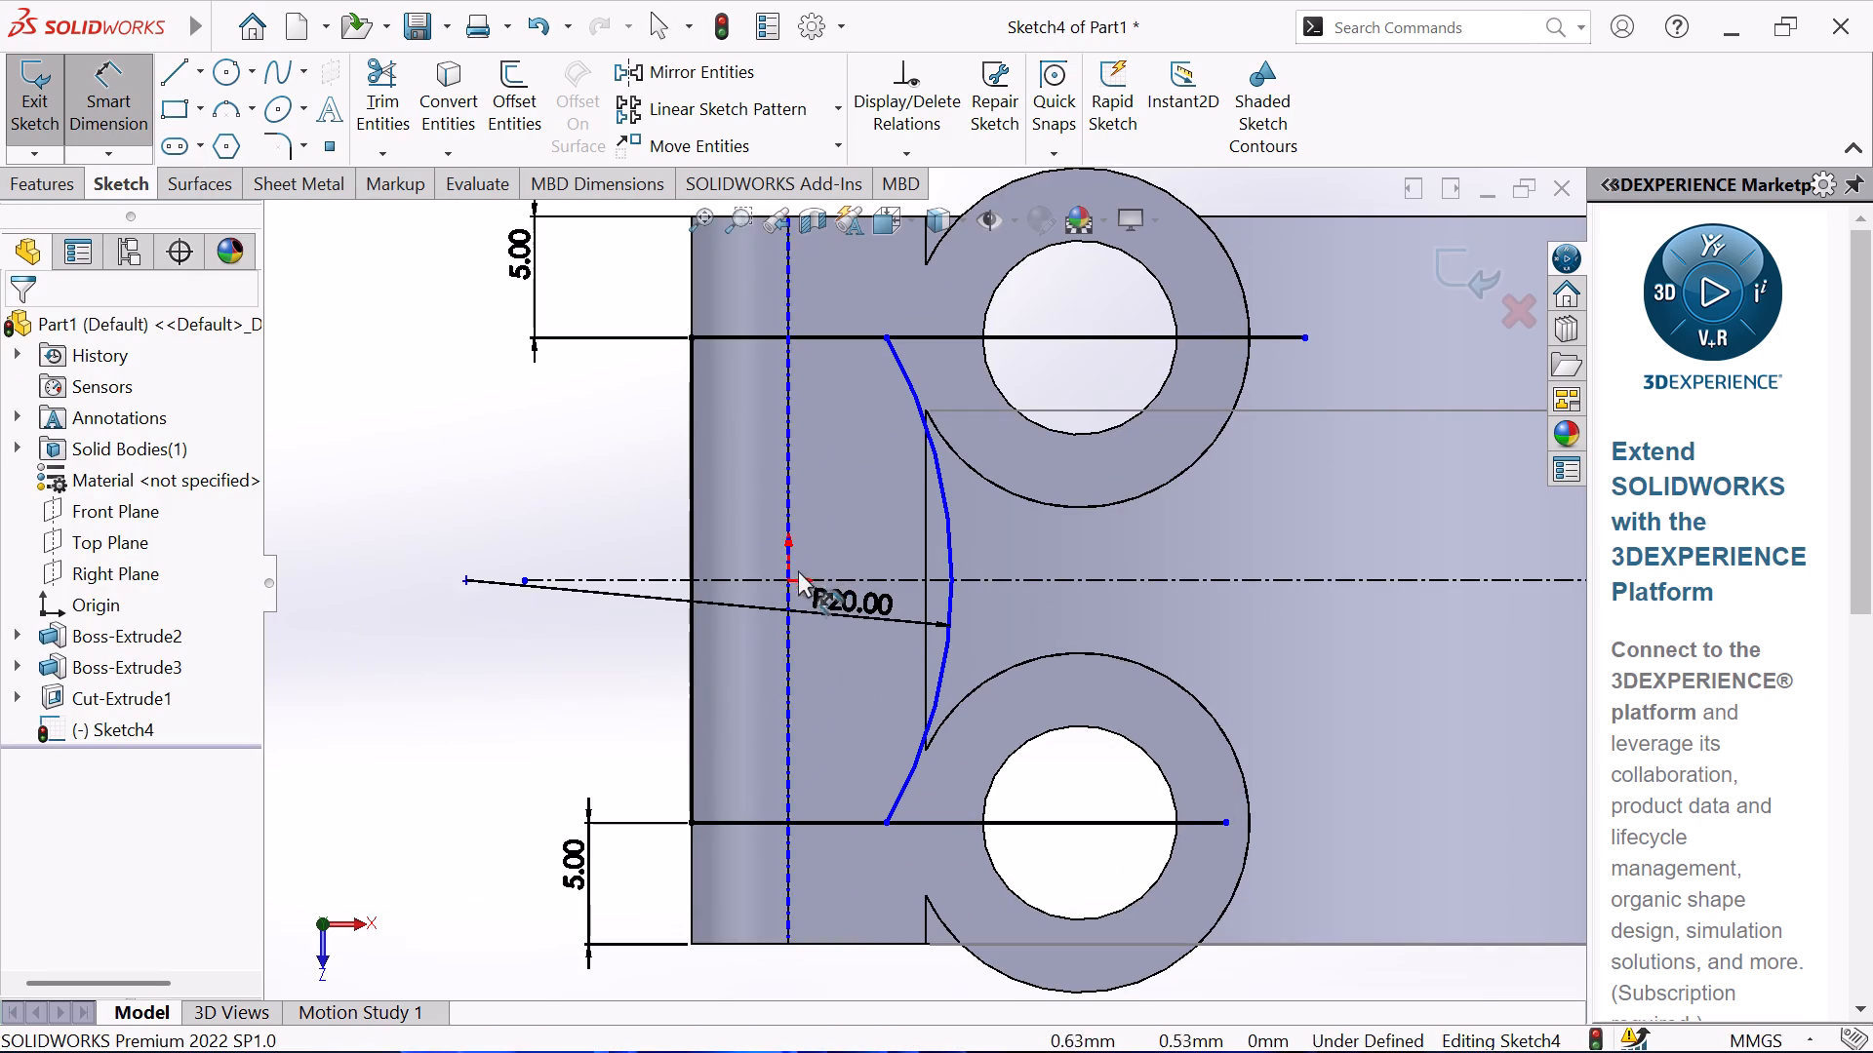
click(791, 580)
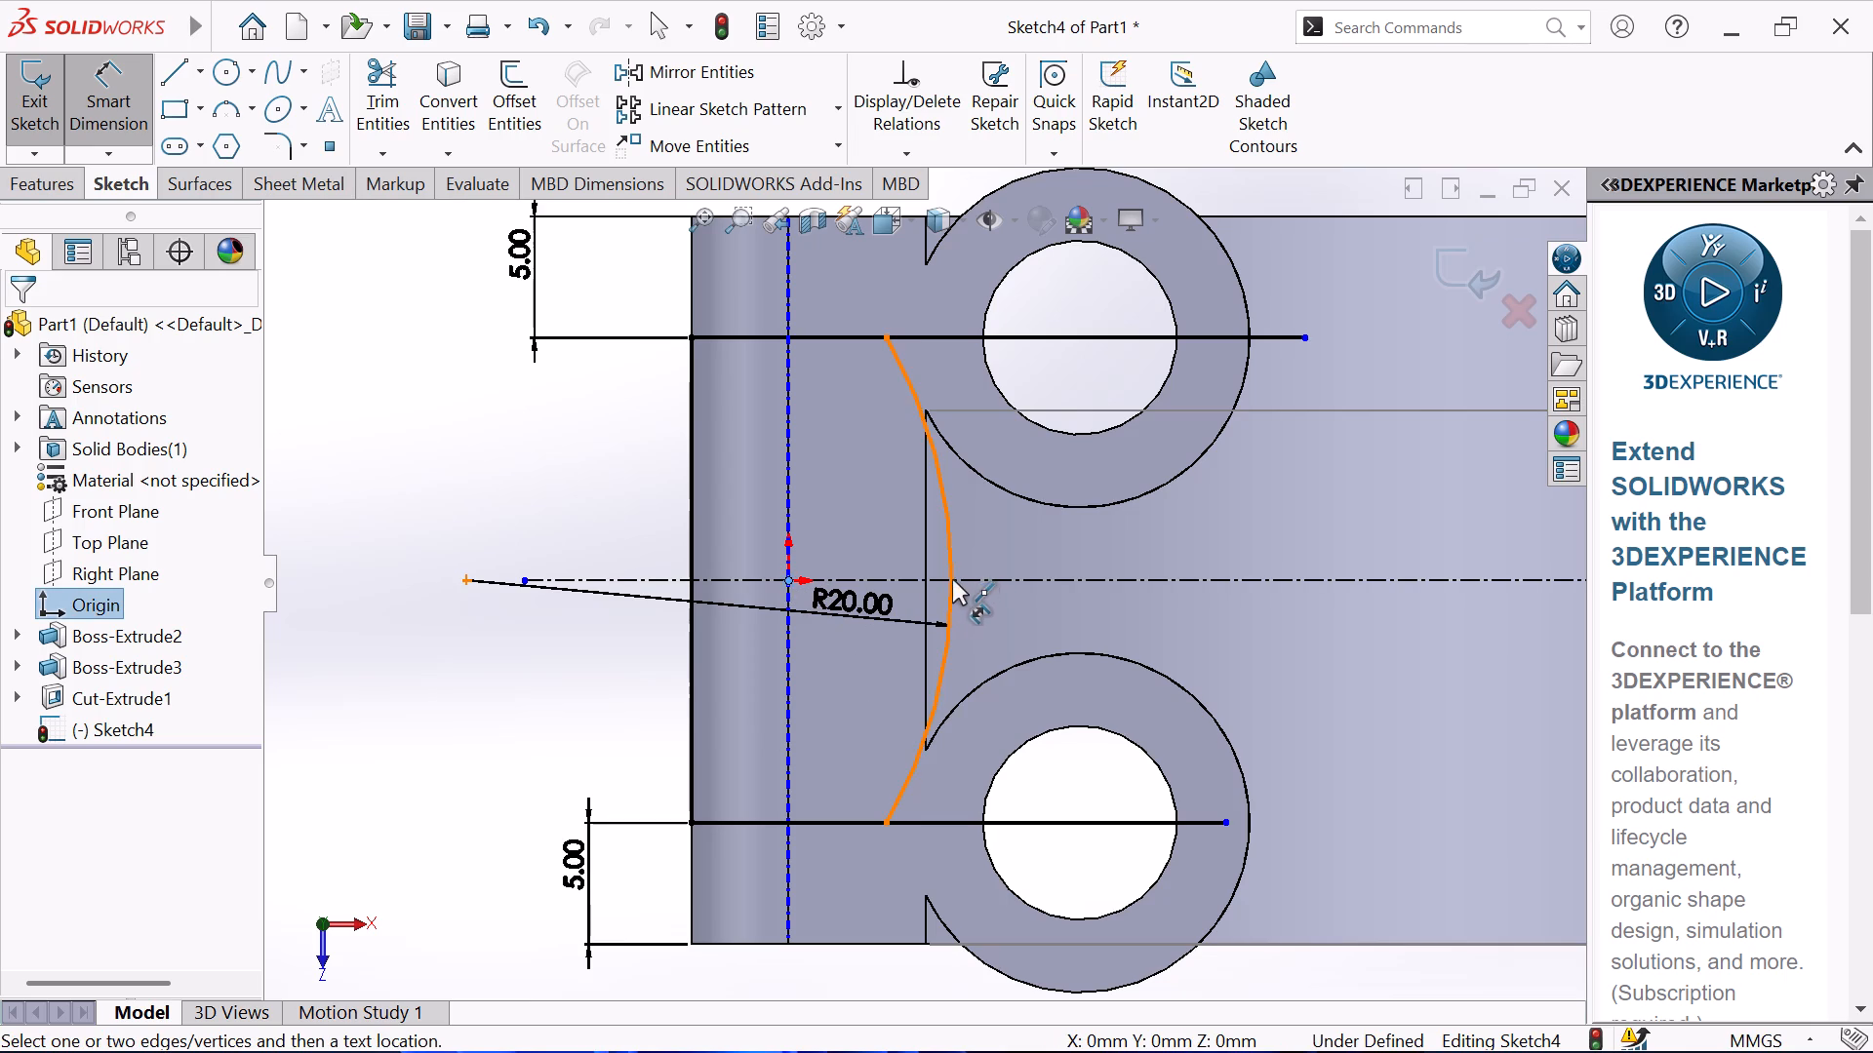
click(953, 578)
click(879, 874)
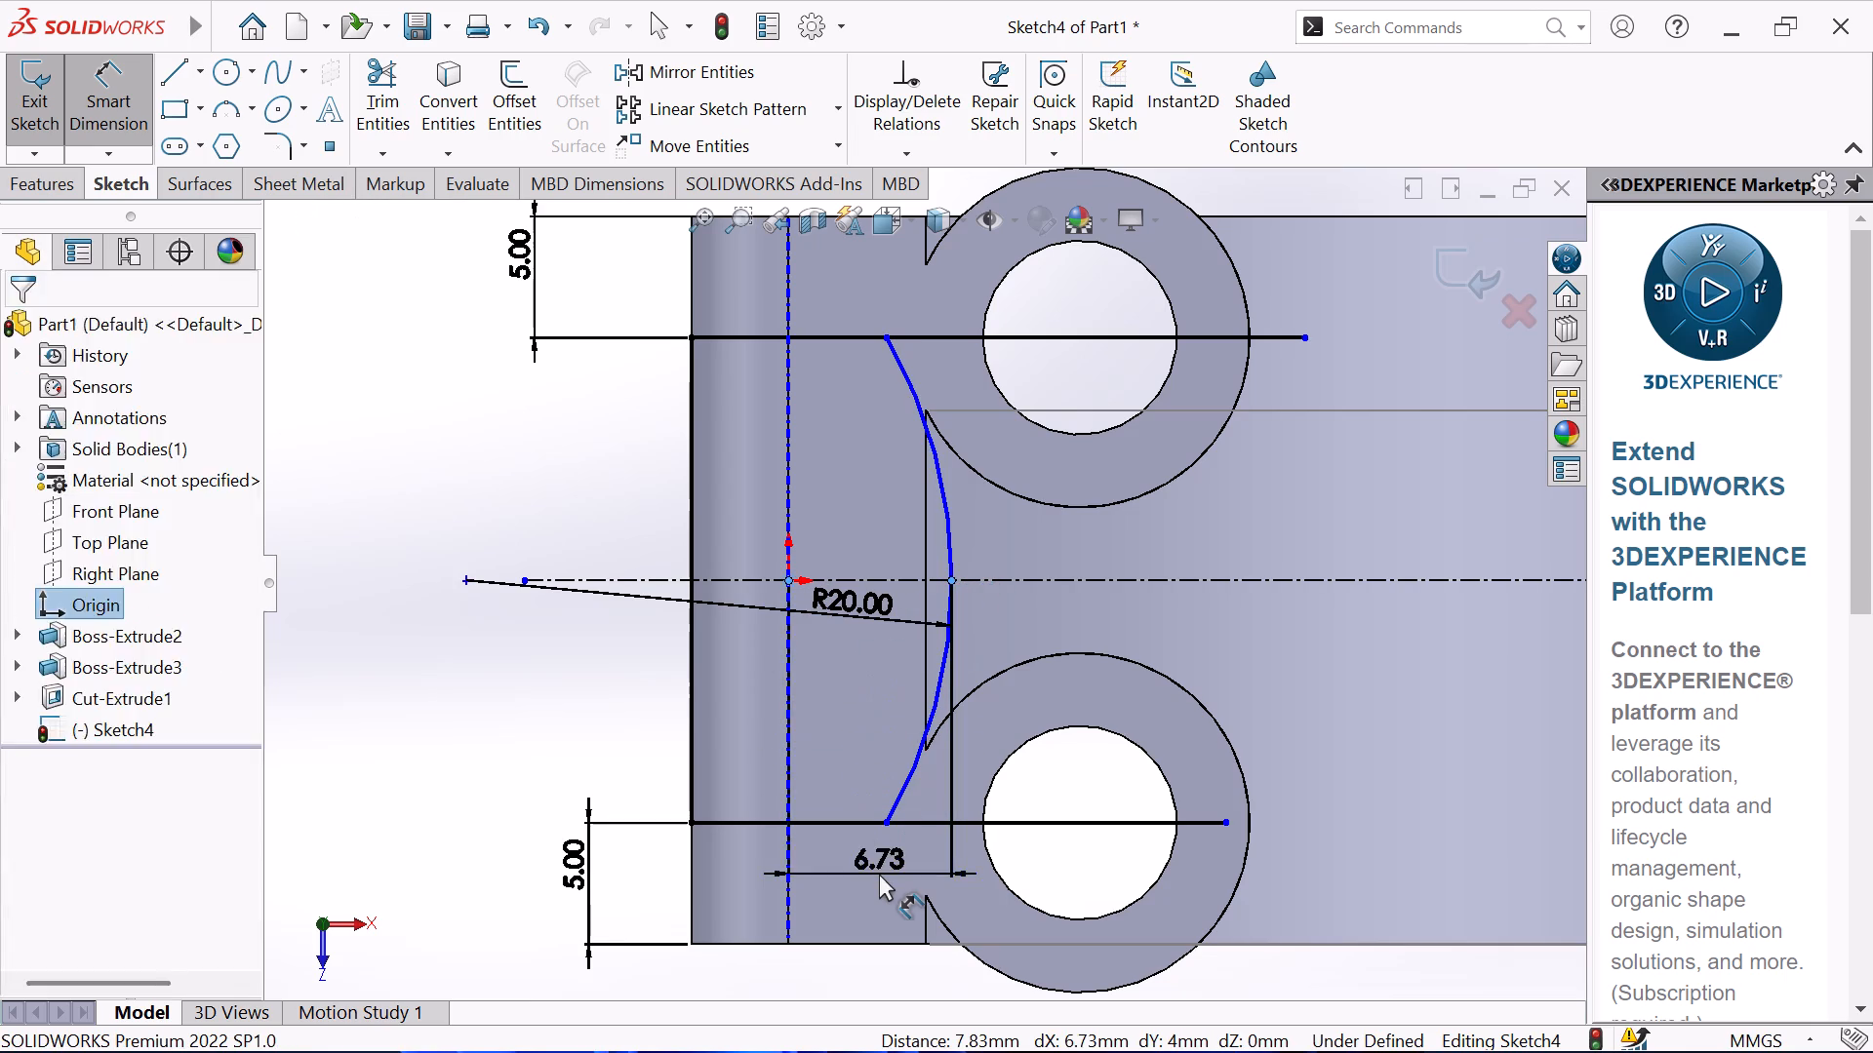
key(7)
key(Return)
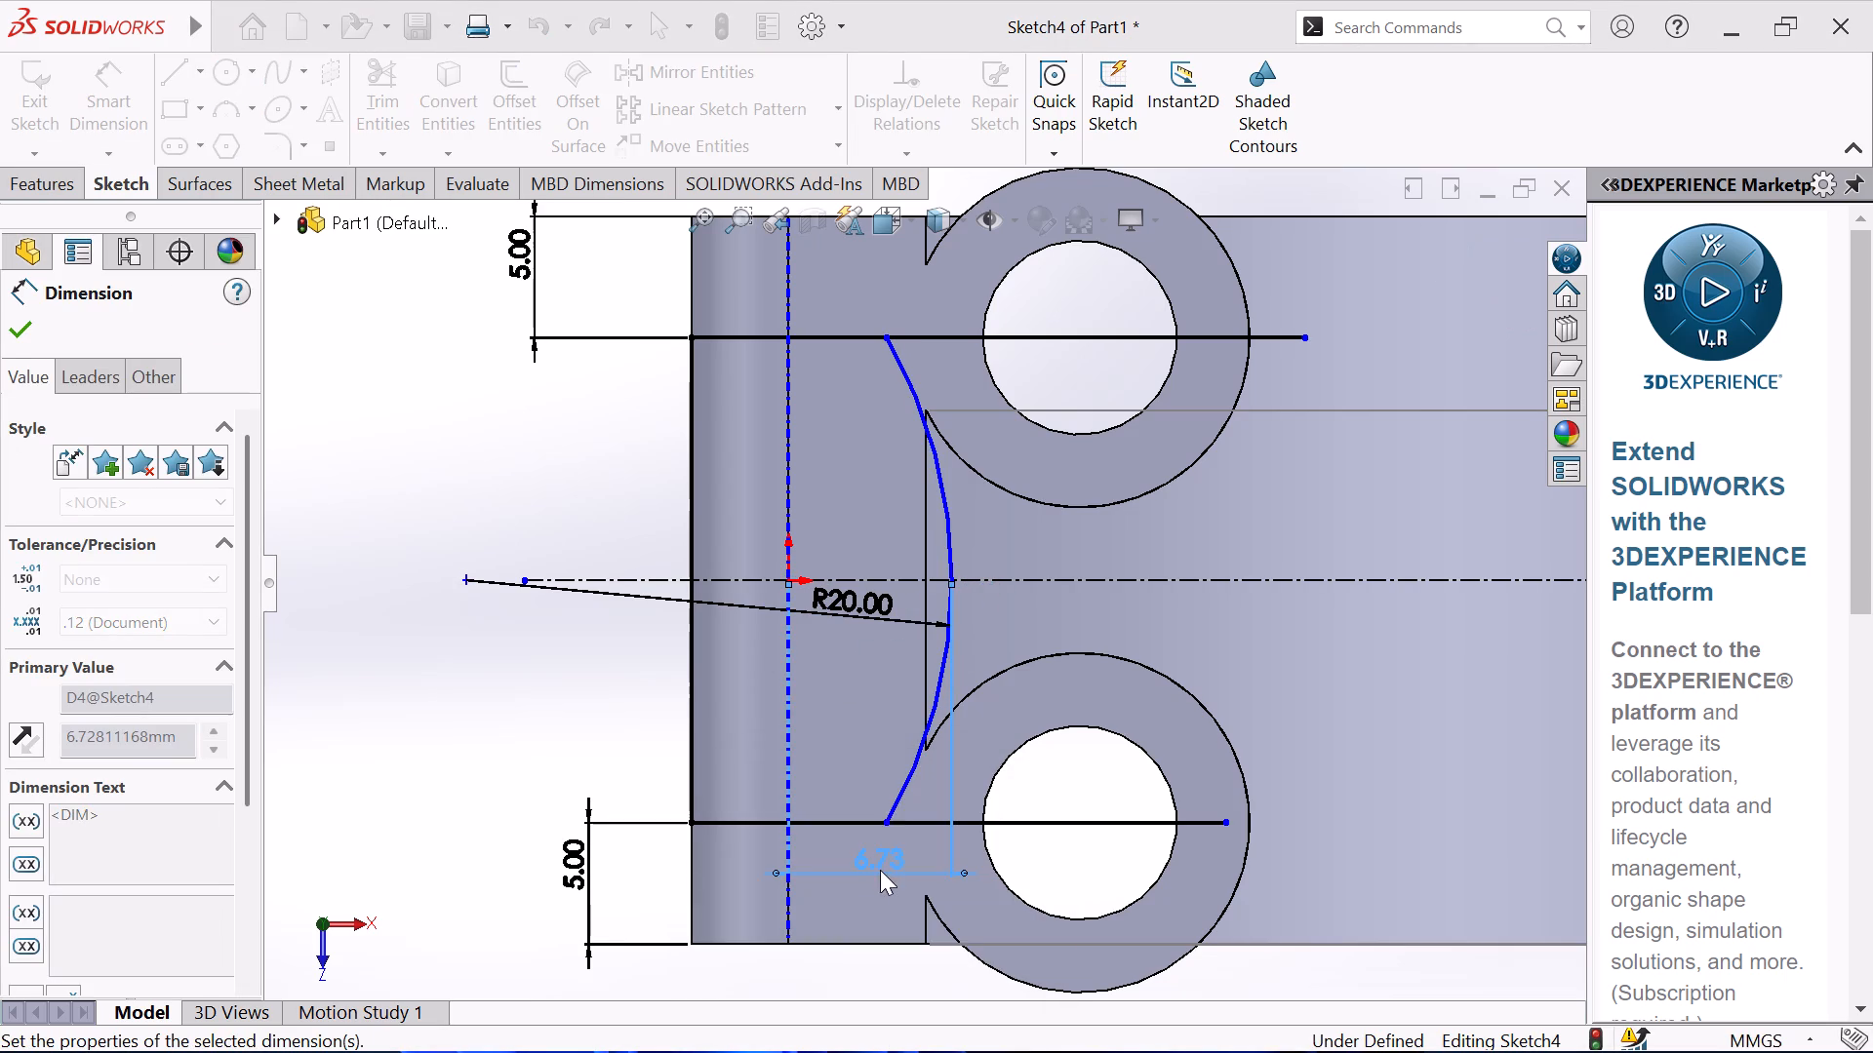
scroll(881, 852, up, 1)
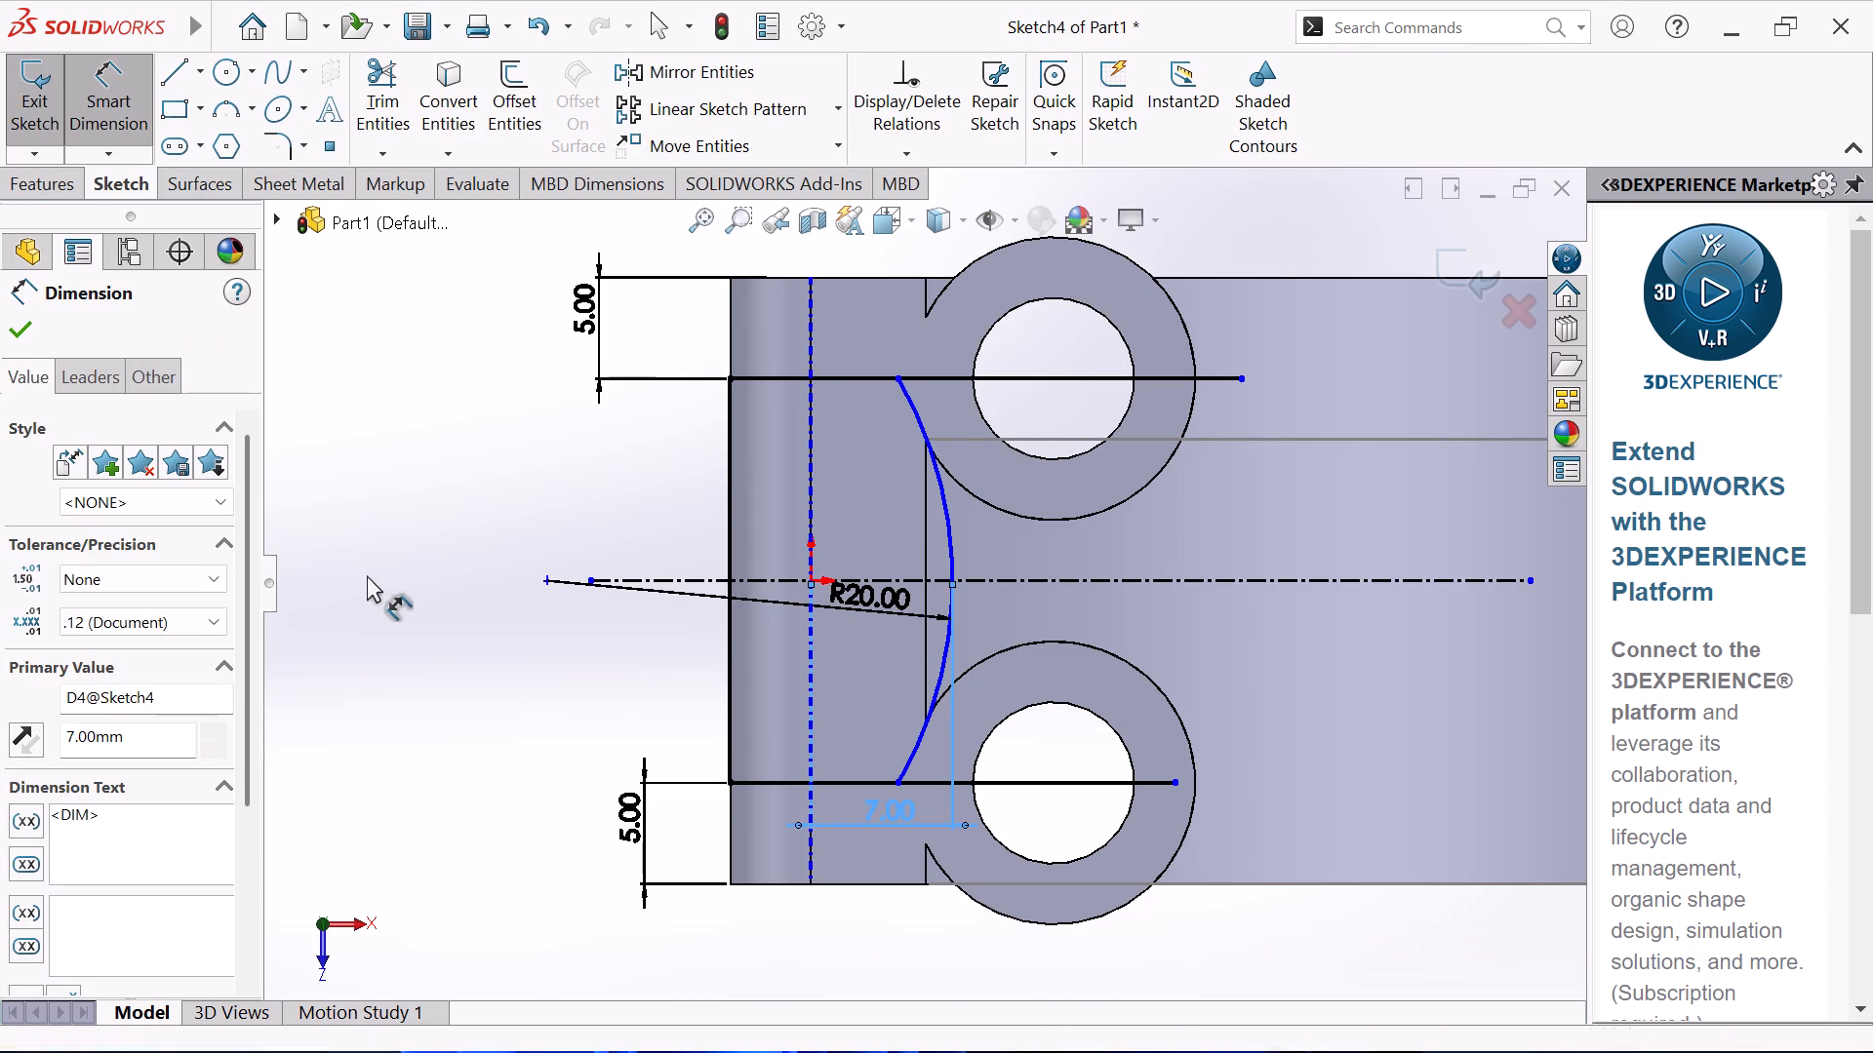
right_click(376, 579)
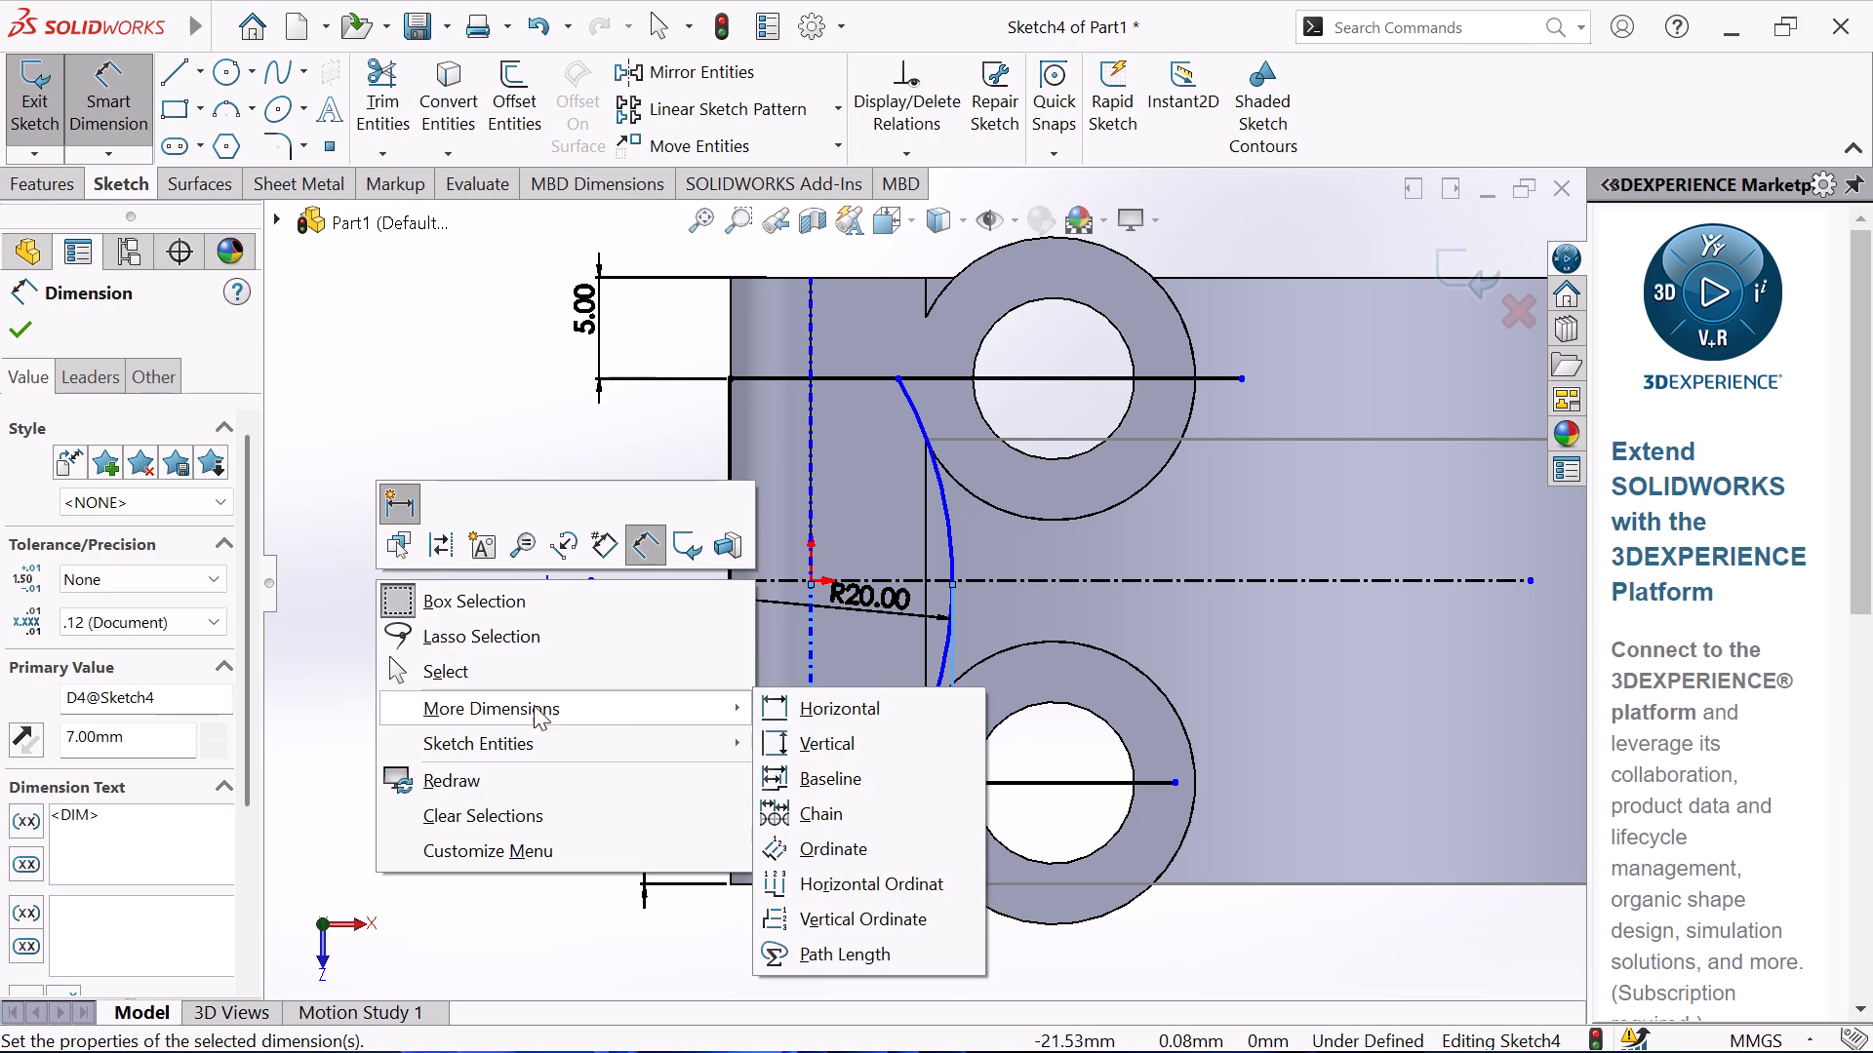
click(459, 666)
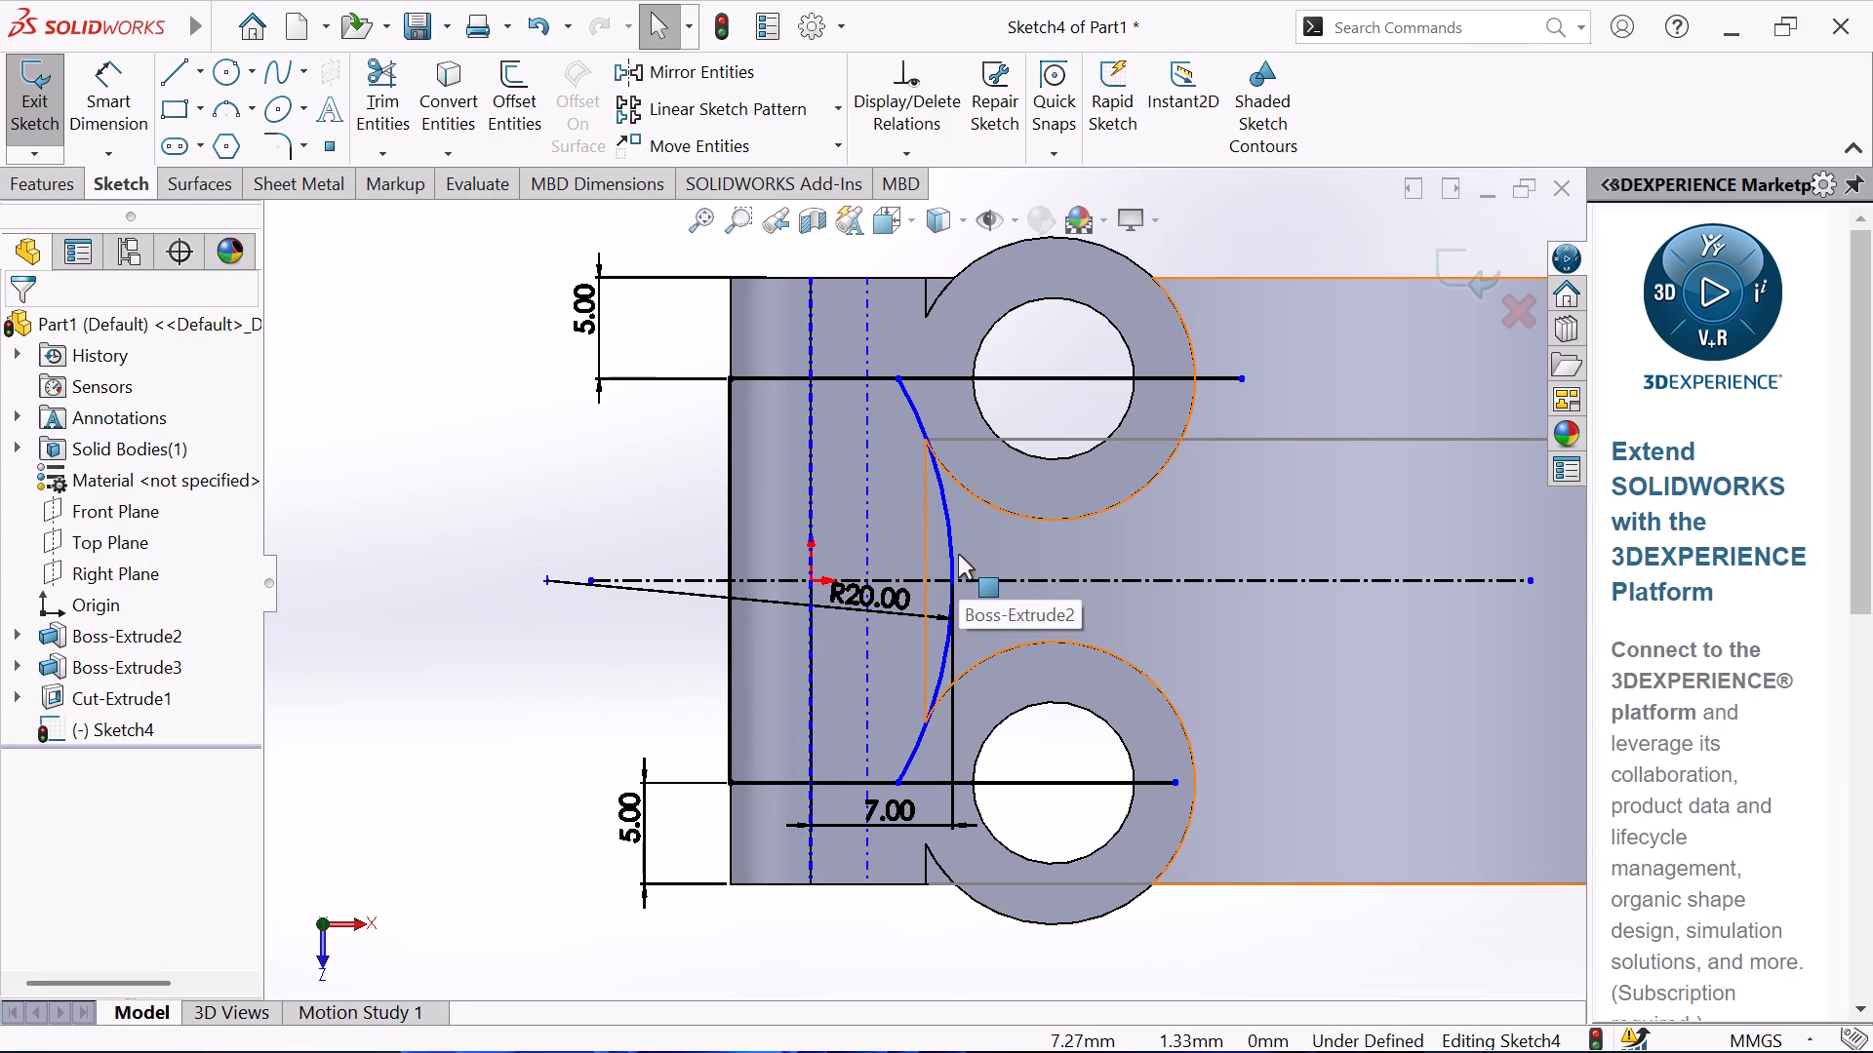
Dimension the horizontal distance from the origin to the arc's upper endpoint, accepting the proposed value.
click(84, 126)
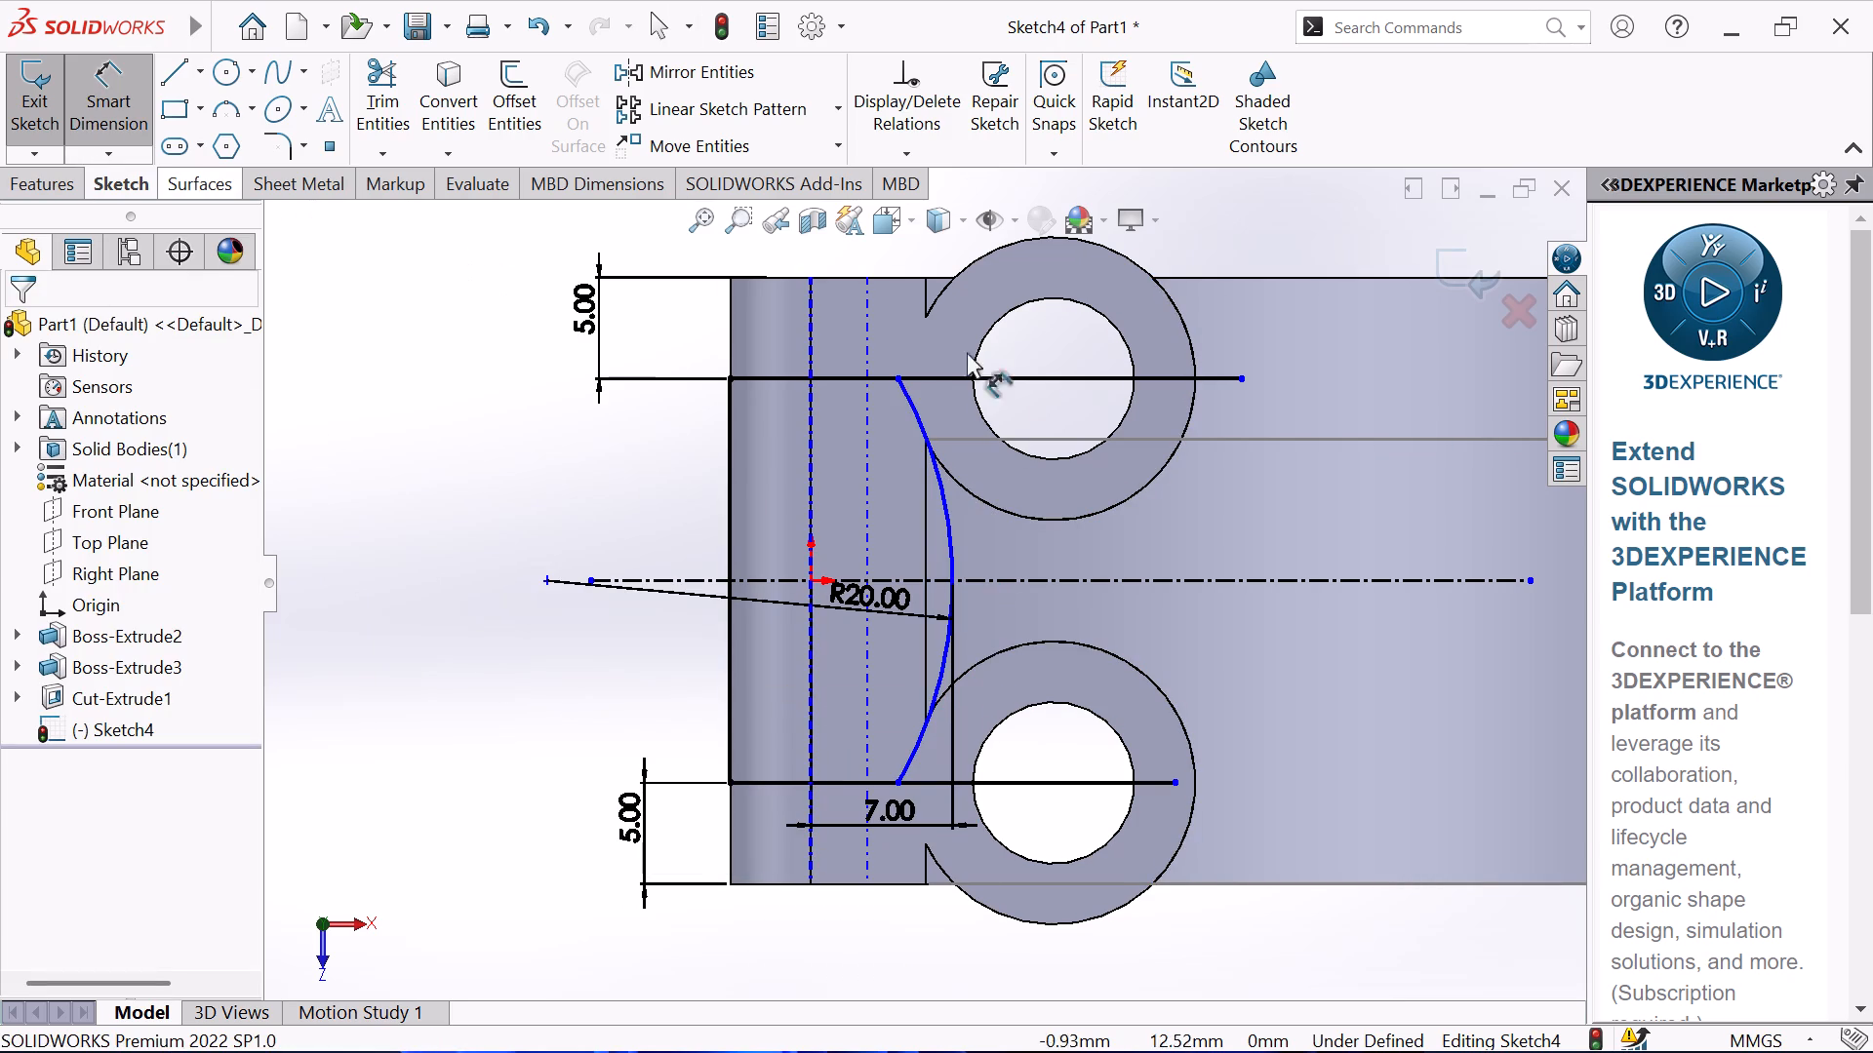
click(898, 380)
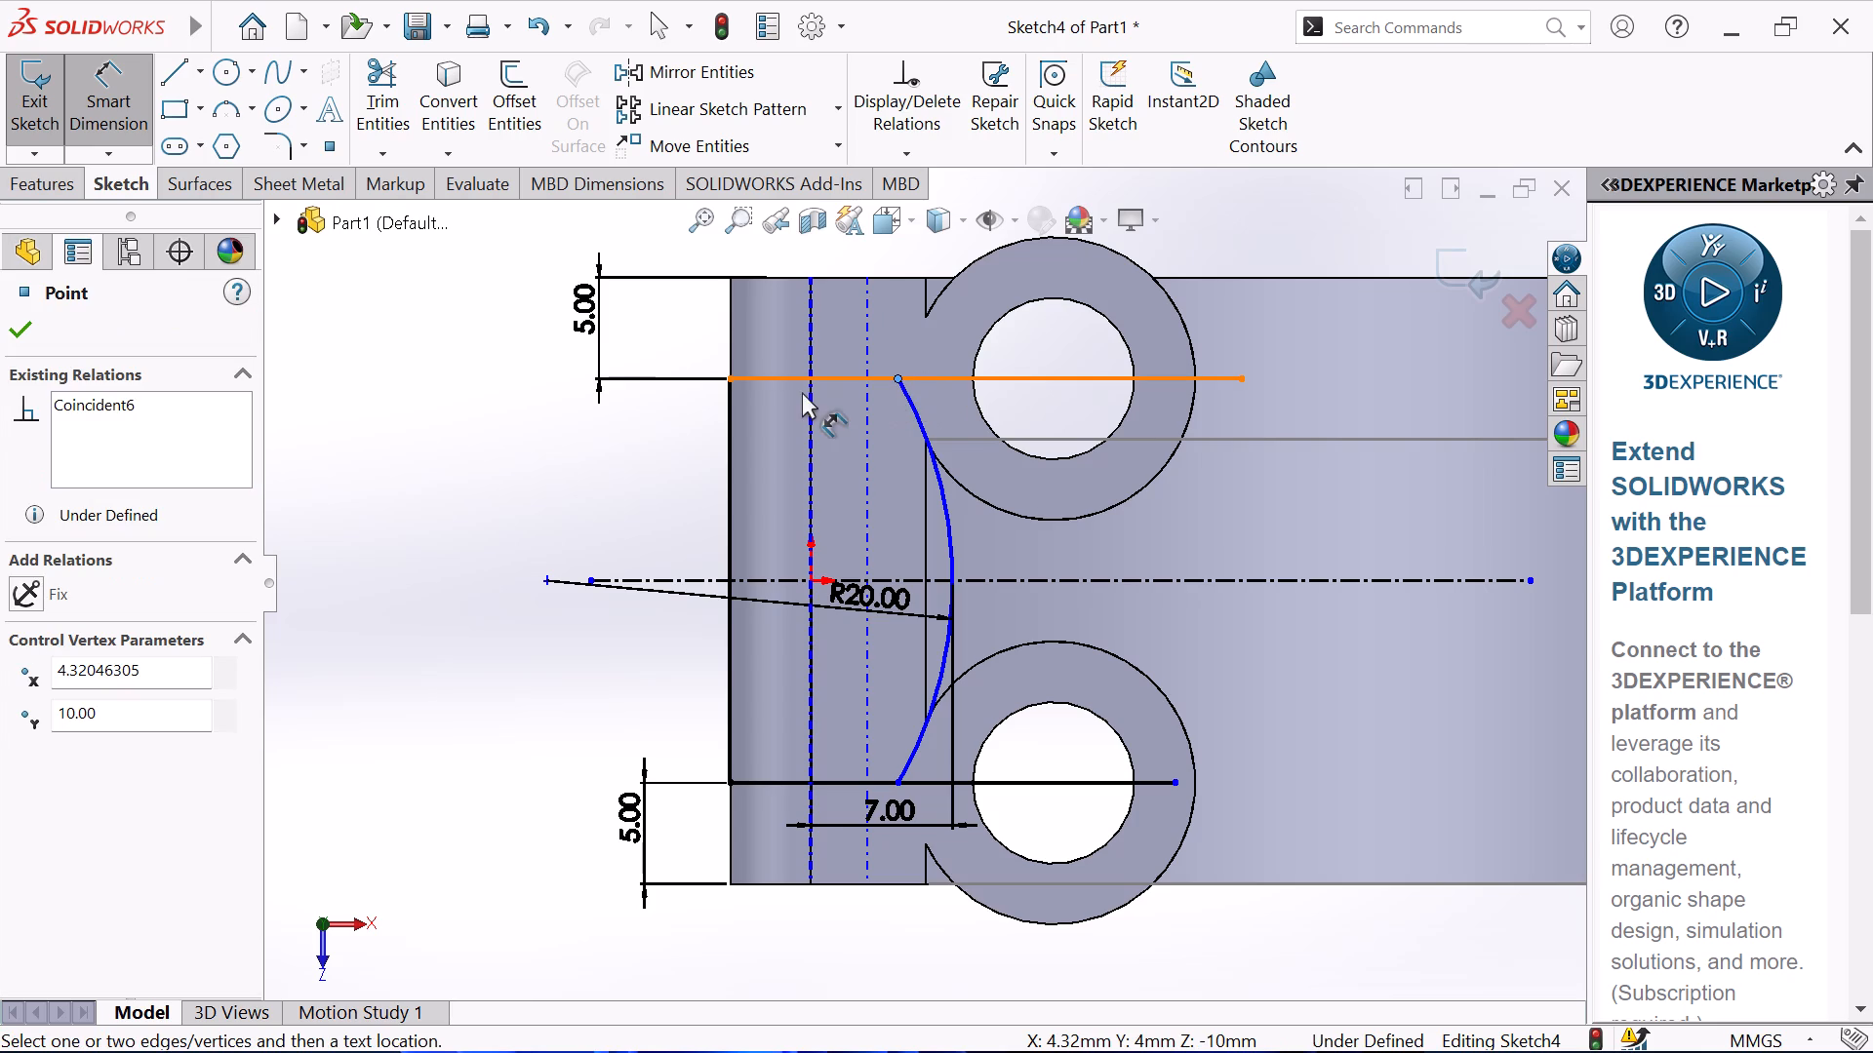
click(810, 582)
click(852, 328)
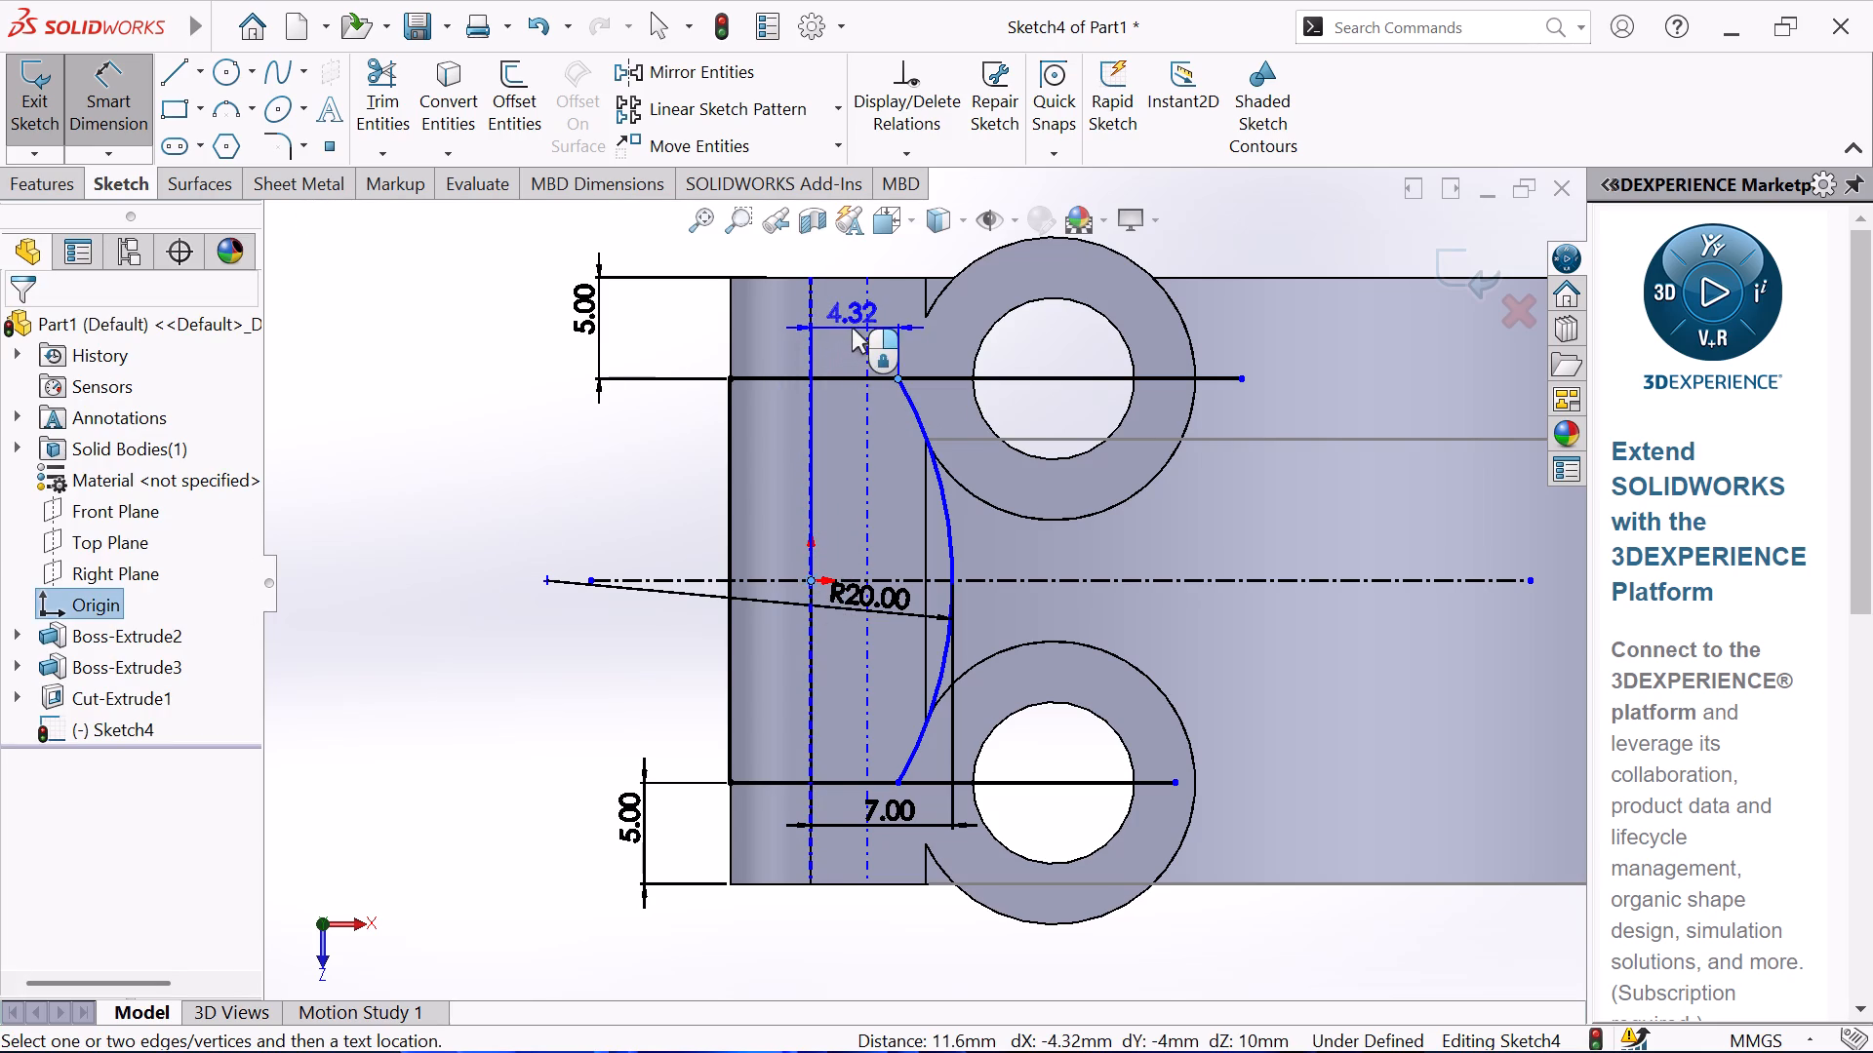
click(726, 289)
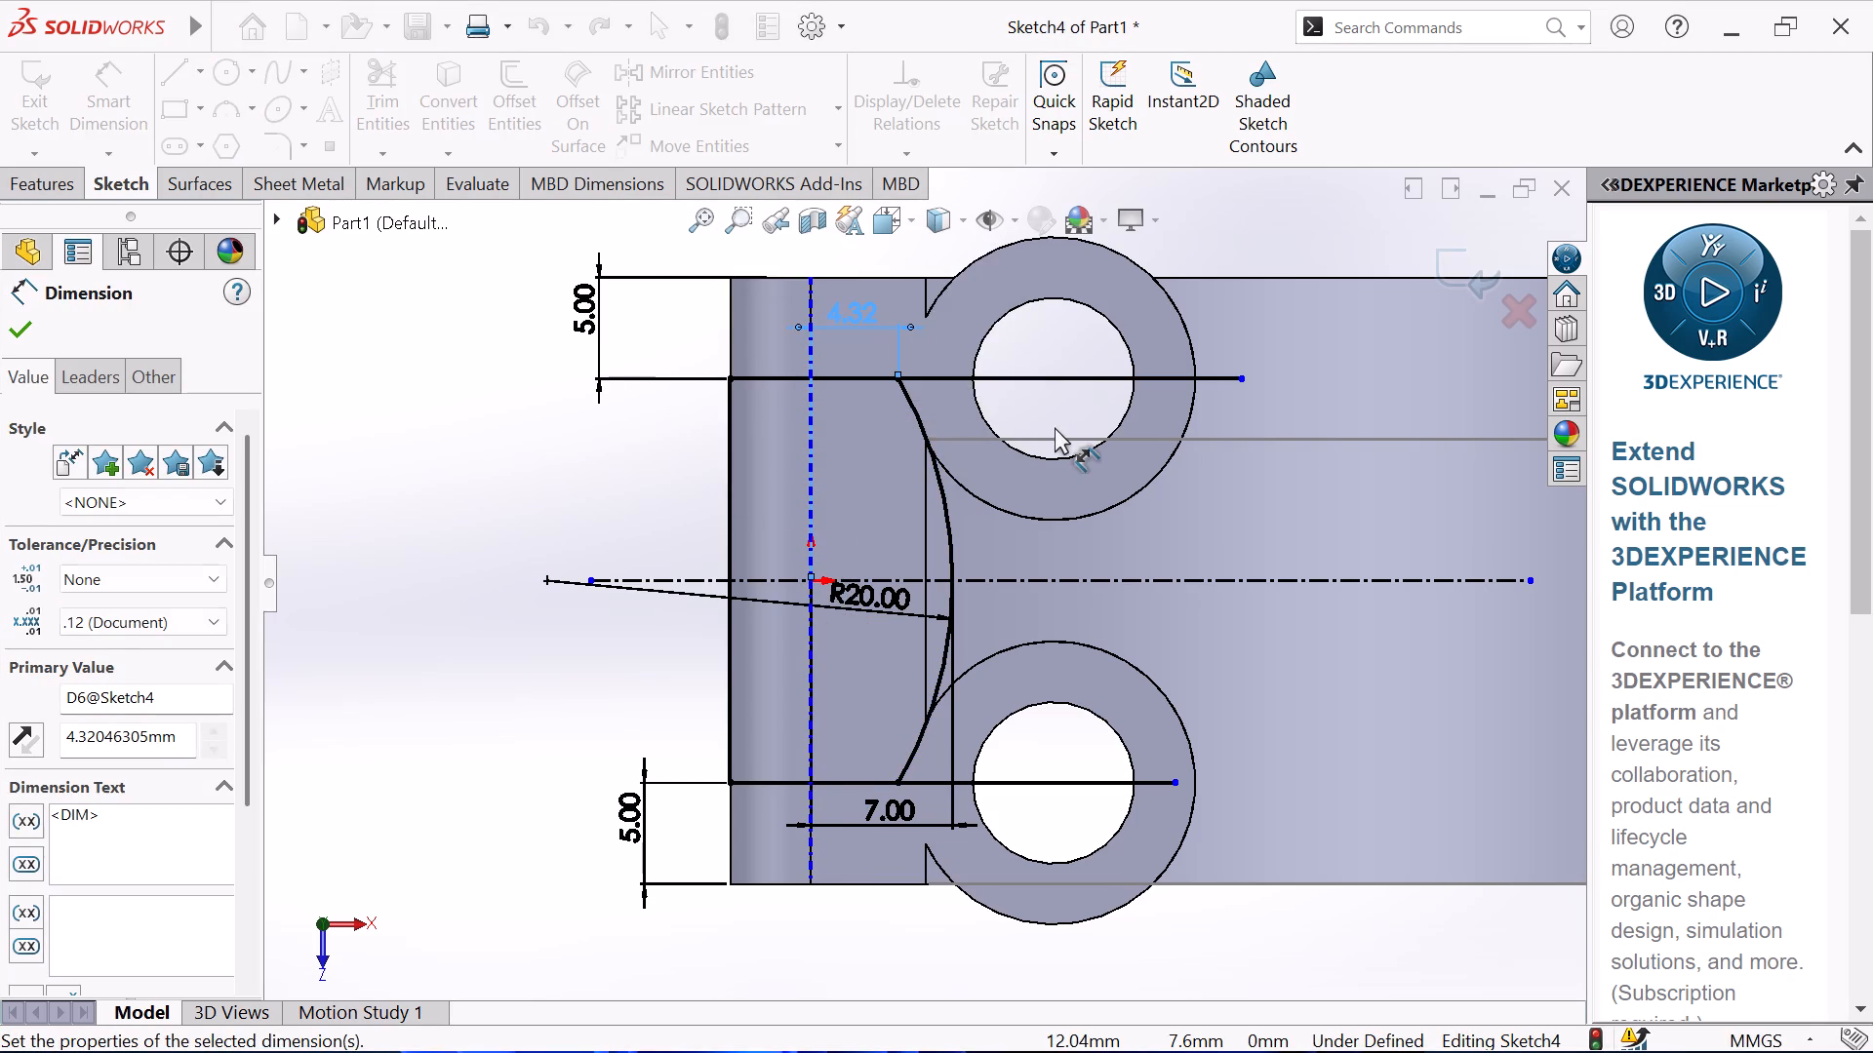
Trim the parts of the upper and lower horizontal lines that extend past the arc across the bosses.
scroll(1055, 427, up, 2)
scroll(1056, 425, down, 3)
click(392, 109)
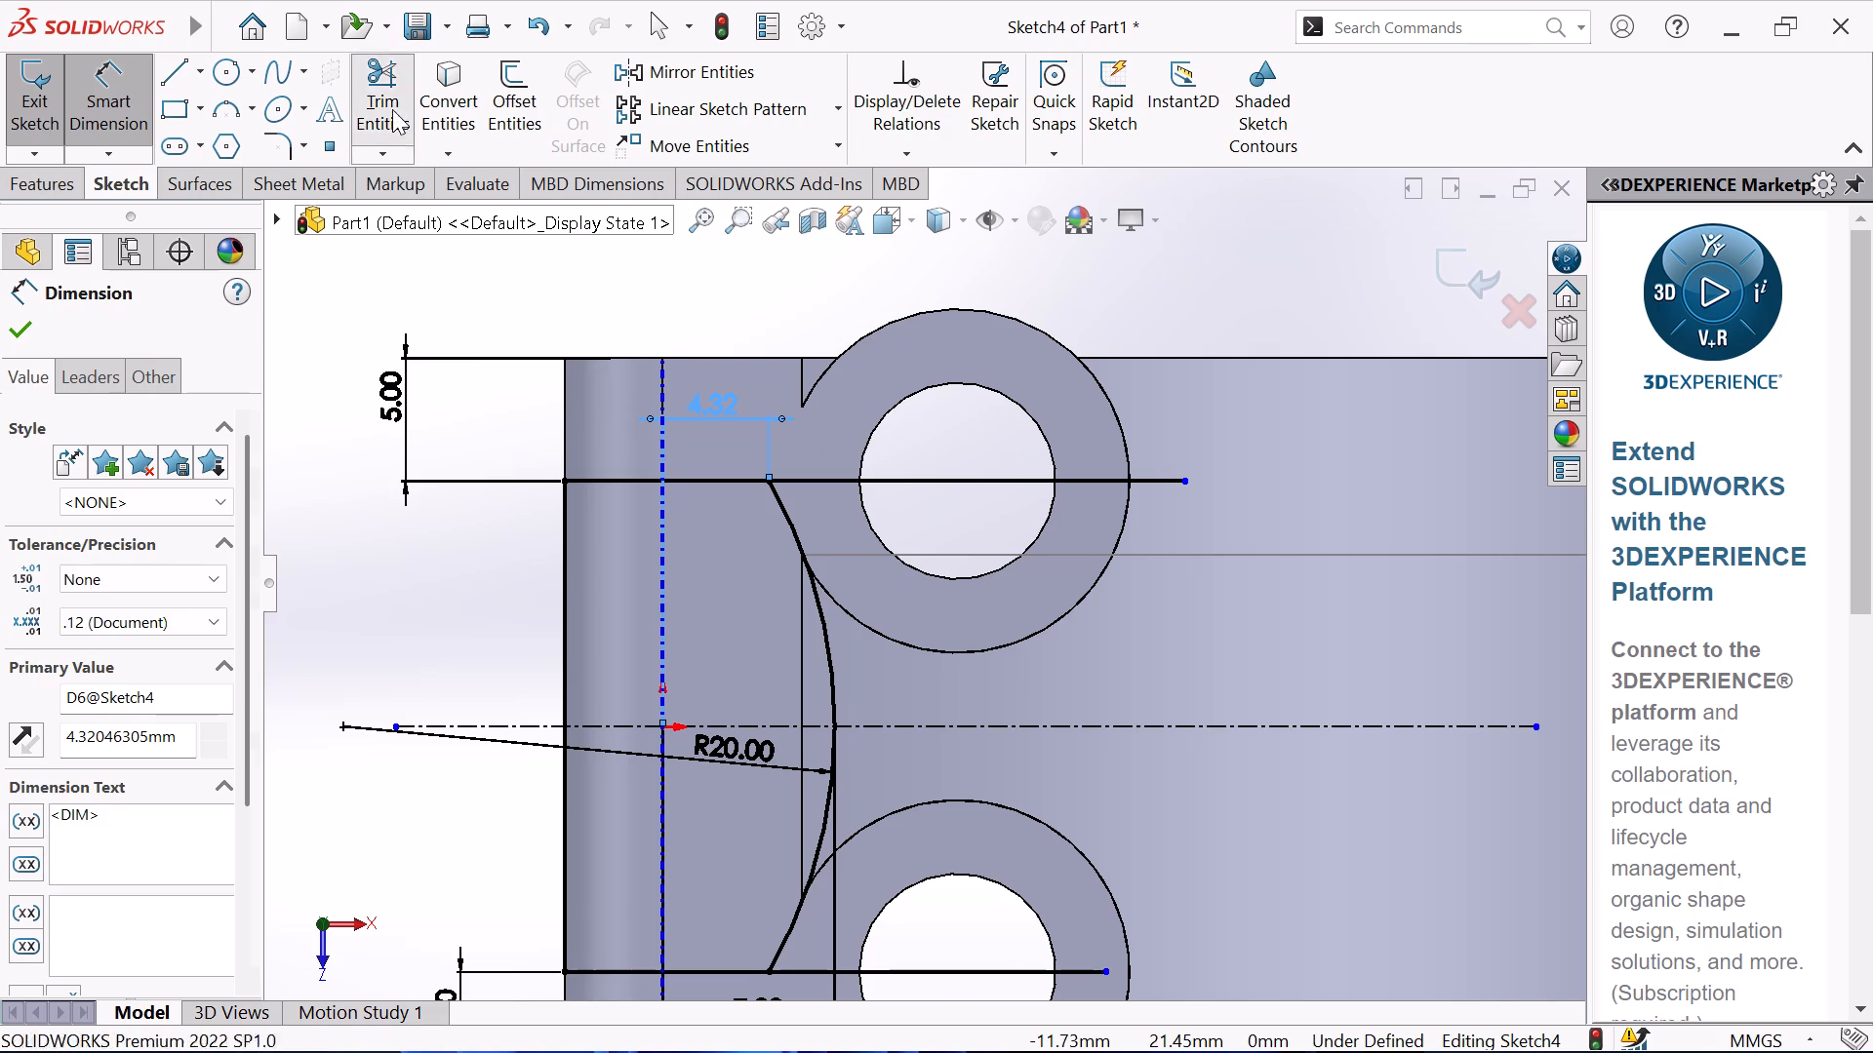
click(991, 480)
scroll(853, 642, up, 3)
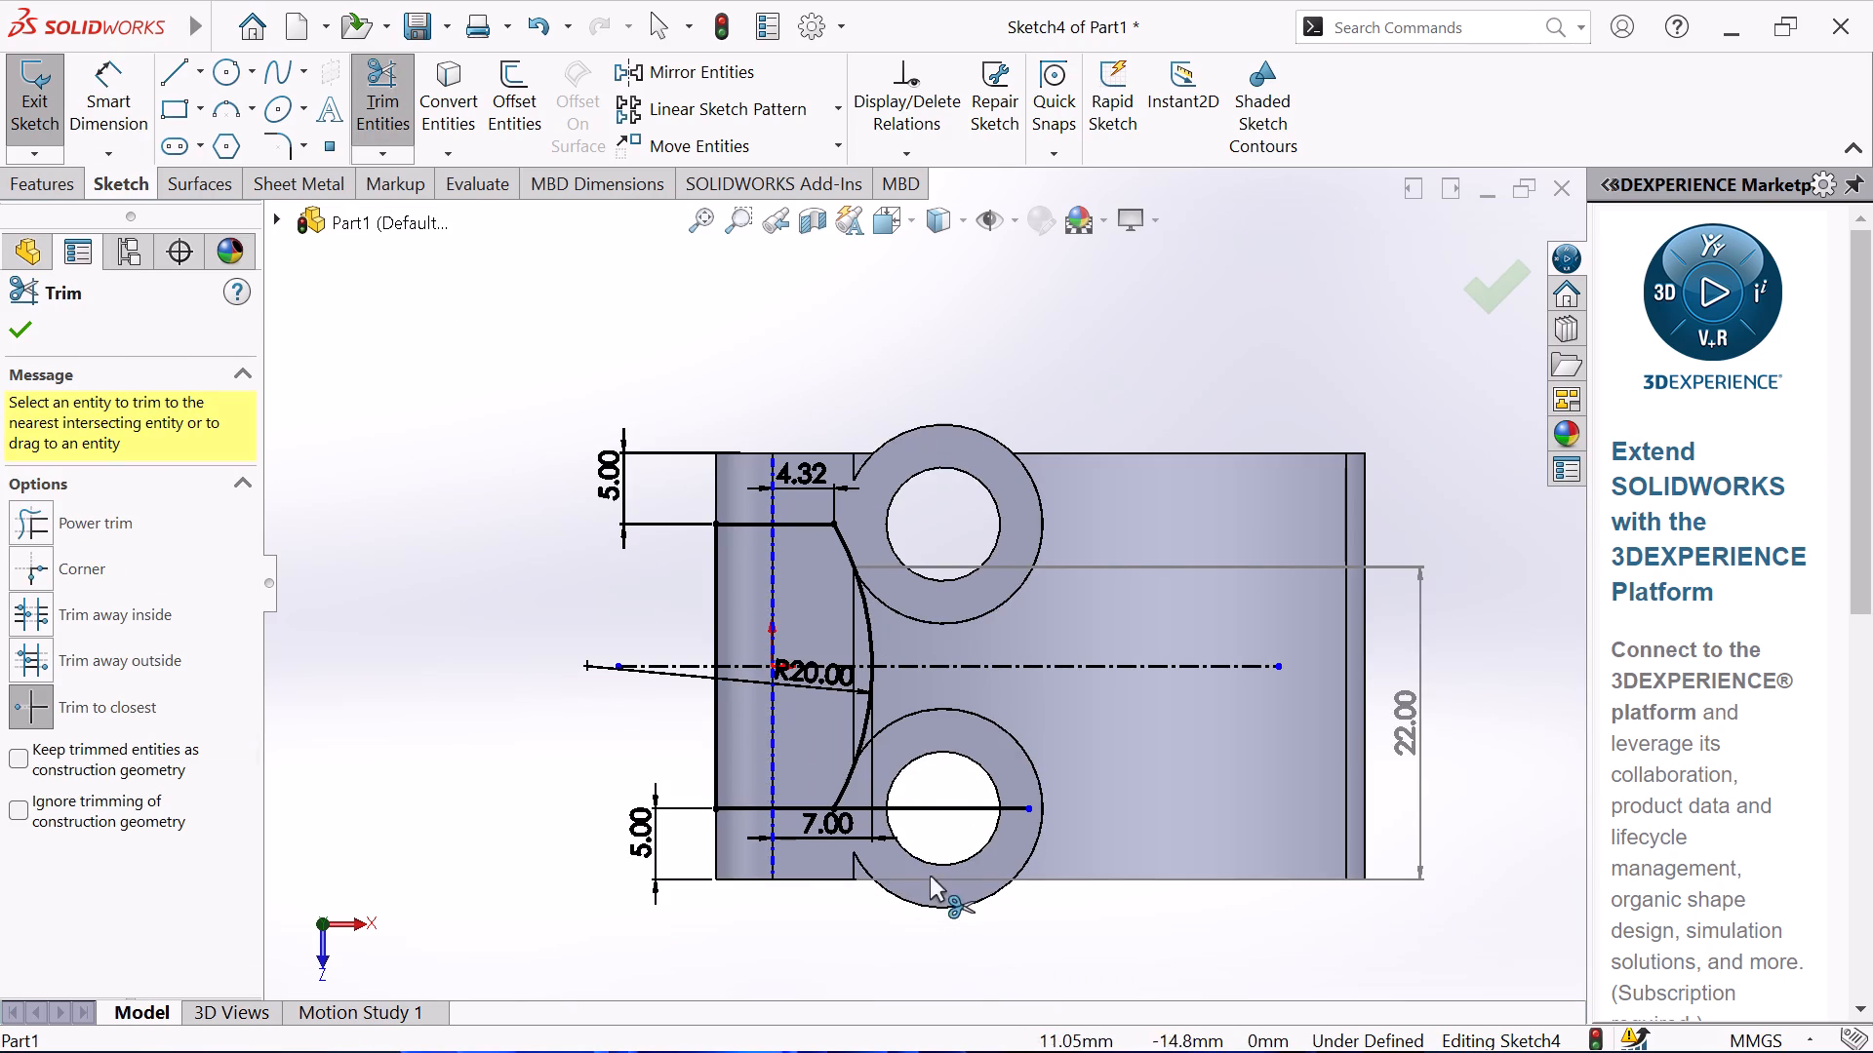
click(937, 807)
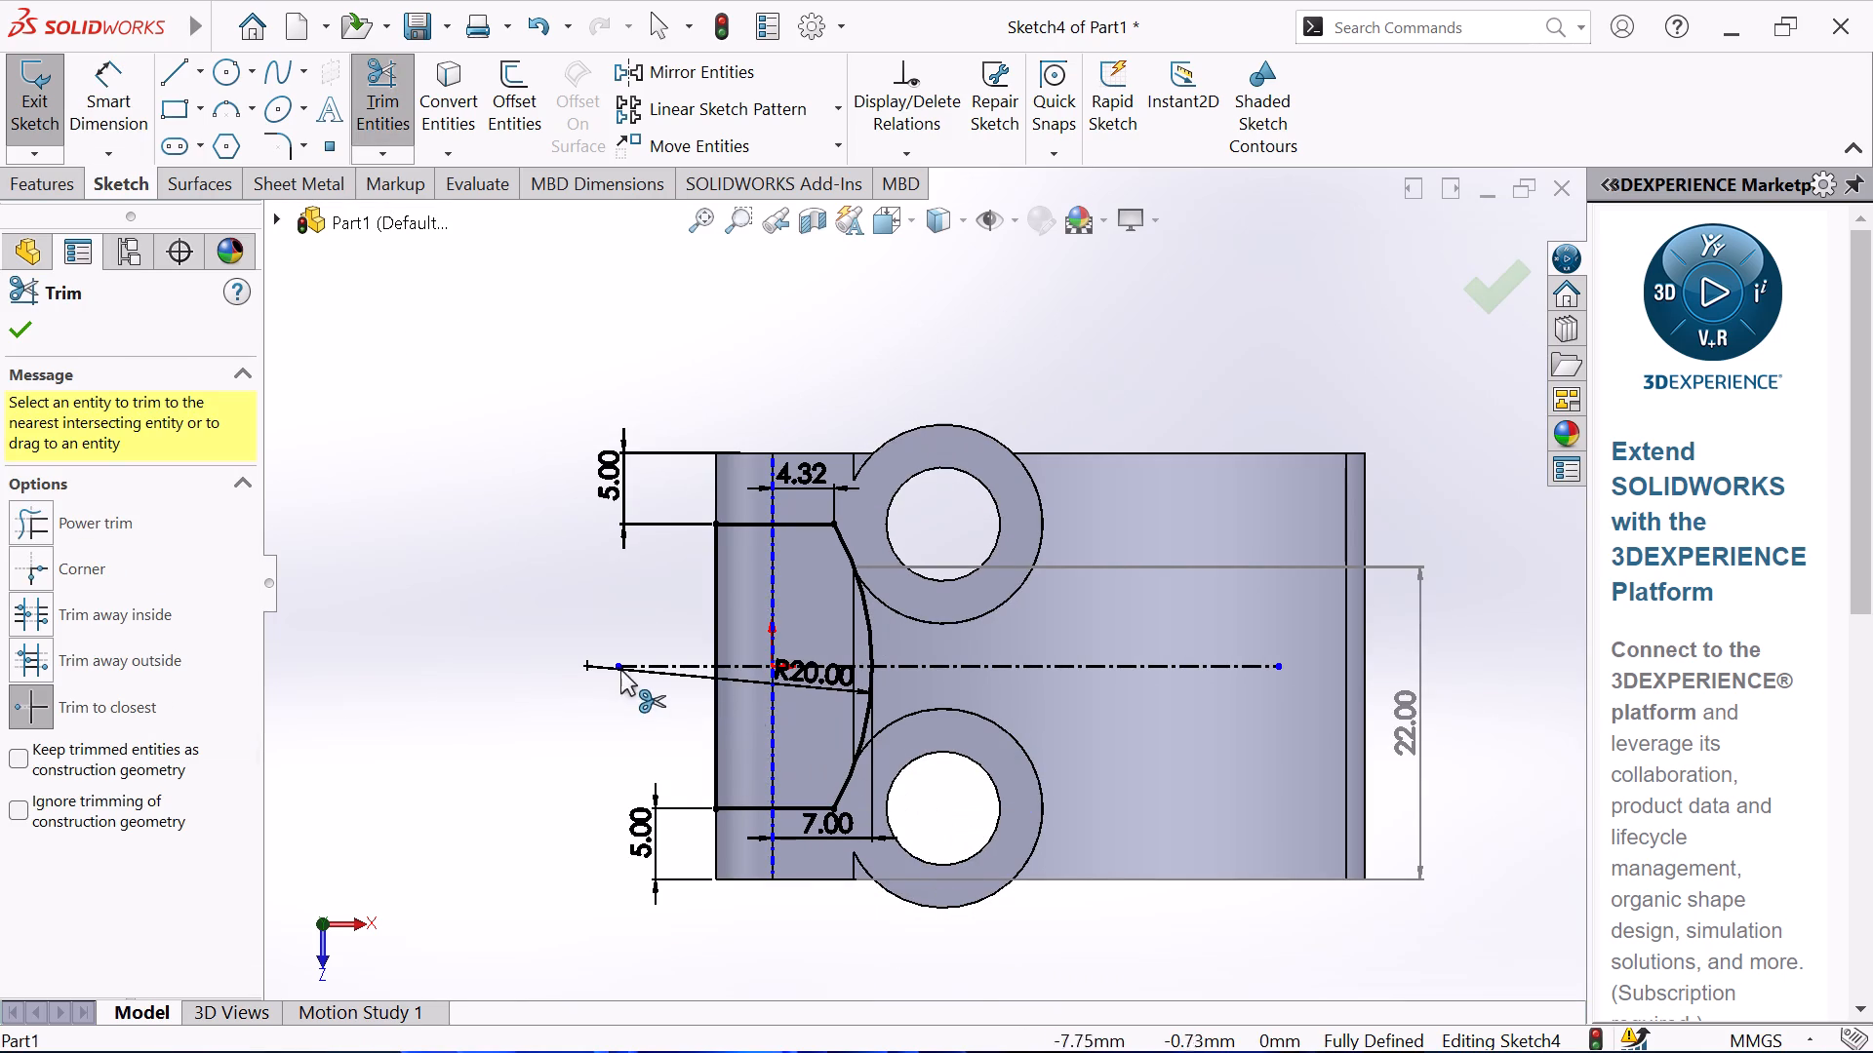
right_click(593, 658)
click(649, 736)
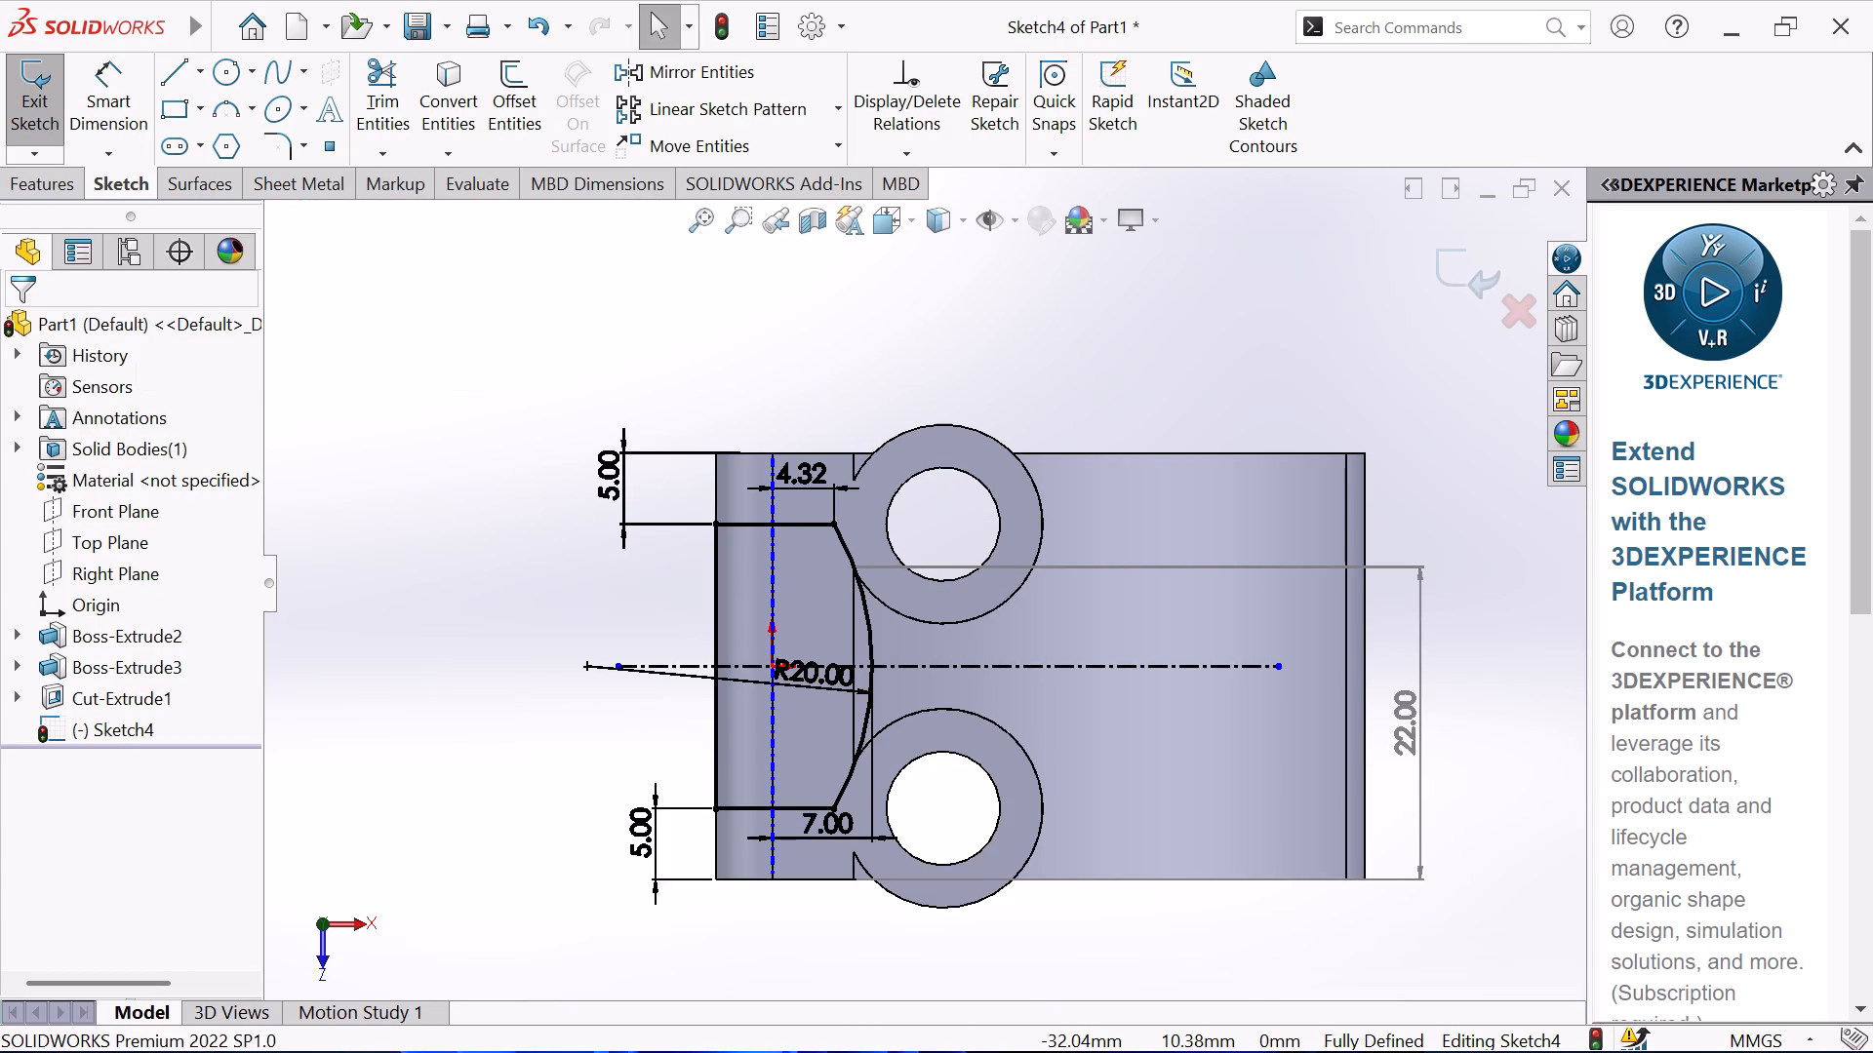
Cut-extrude the closed arc-ended notch profile with a blind depth of 8 mm.
click(24, 195)
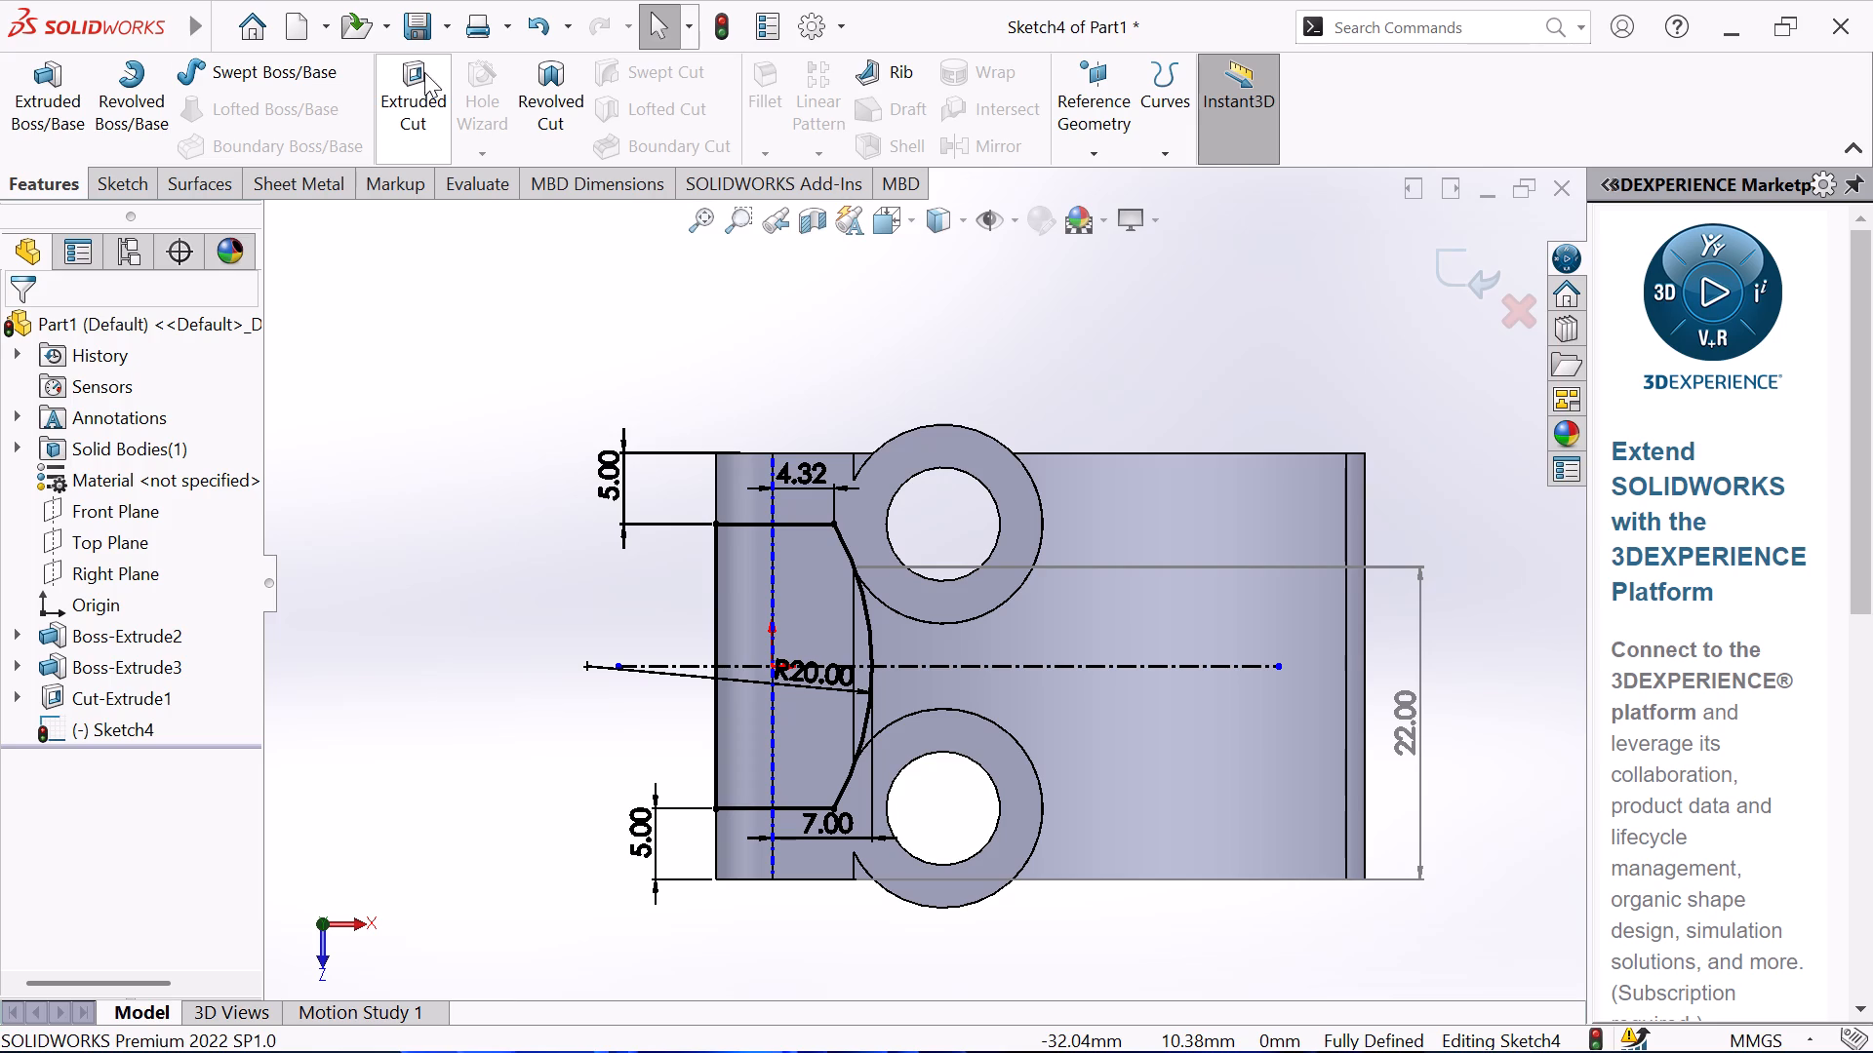
click(424, 72)
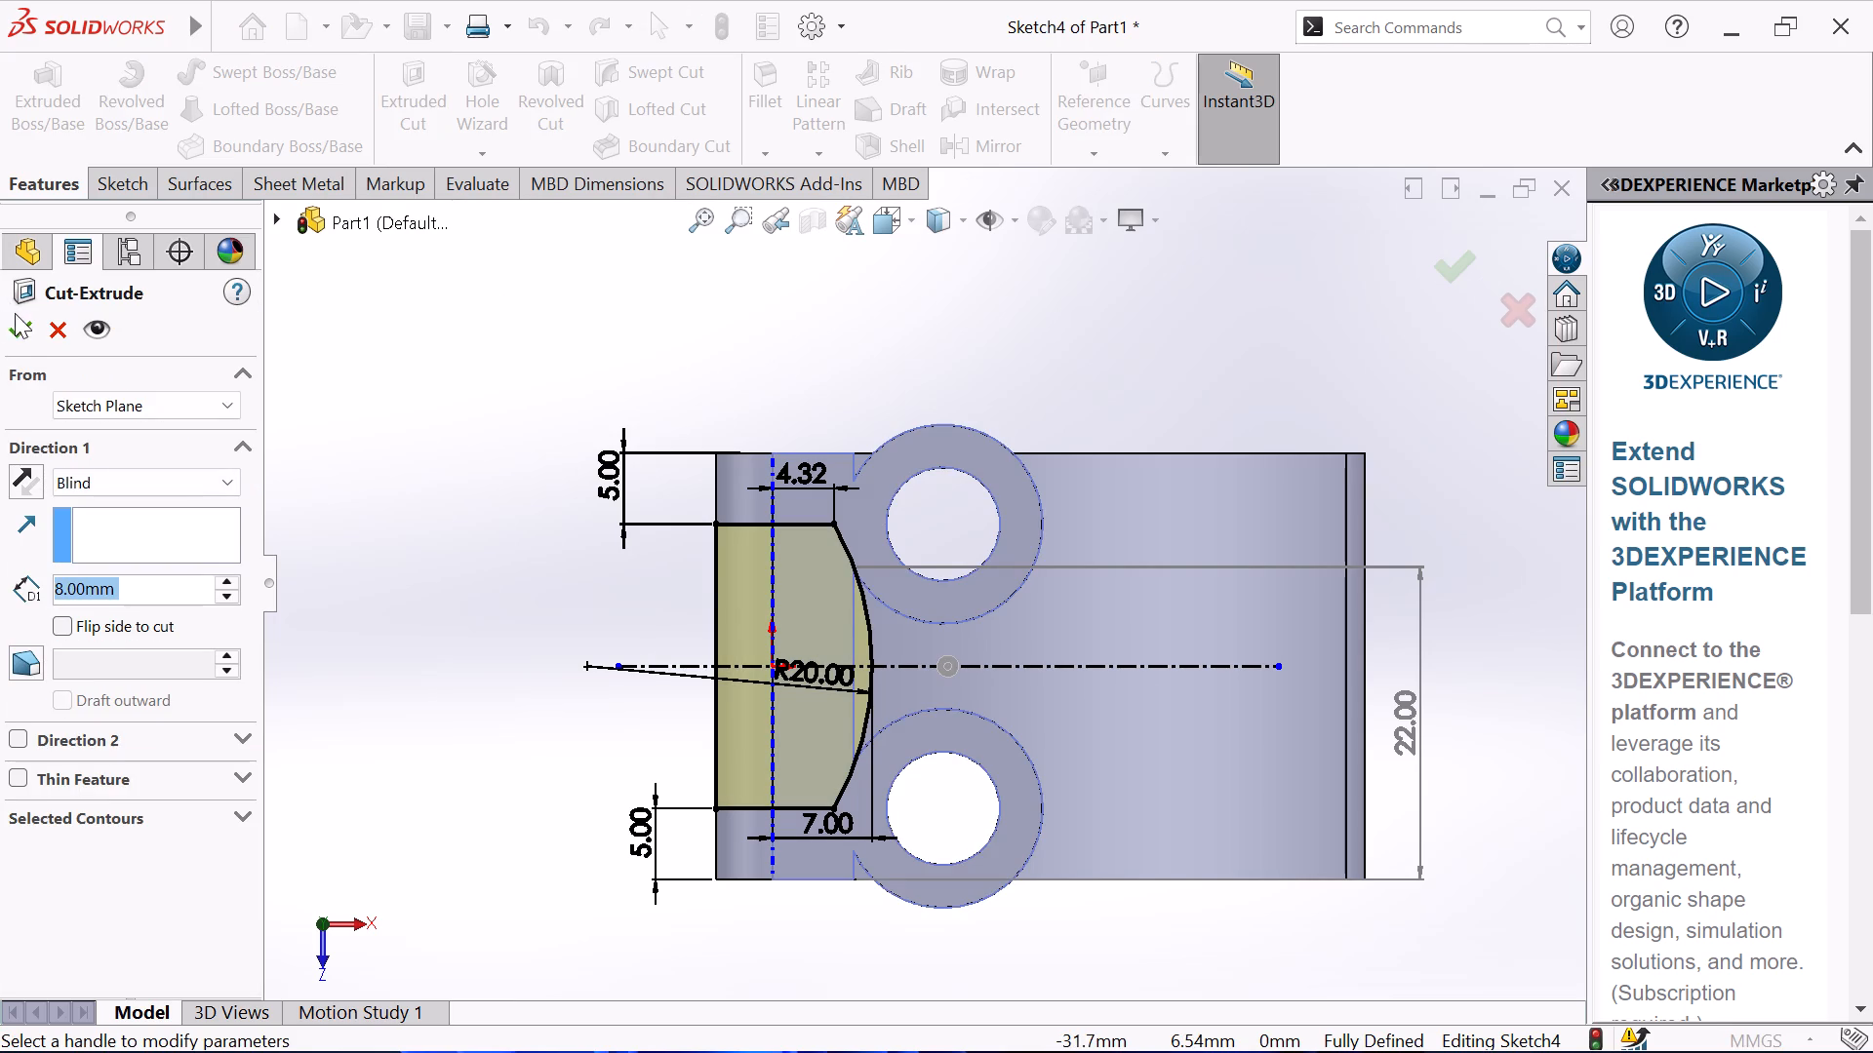
click(20, 323)
click(457, 556)
Start a new sketch on the flat ring-shaped face of the upper bored boss.
middle_drag(469, 560, 484, 535)
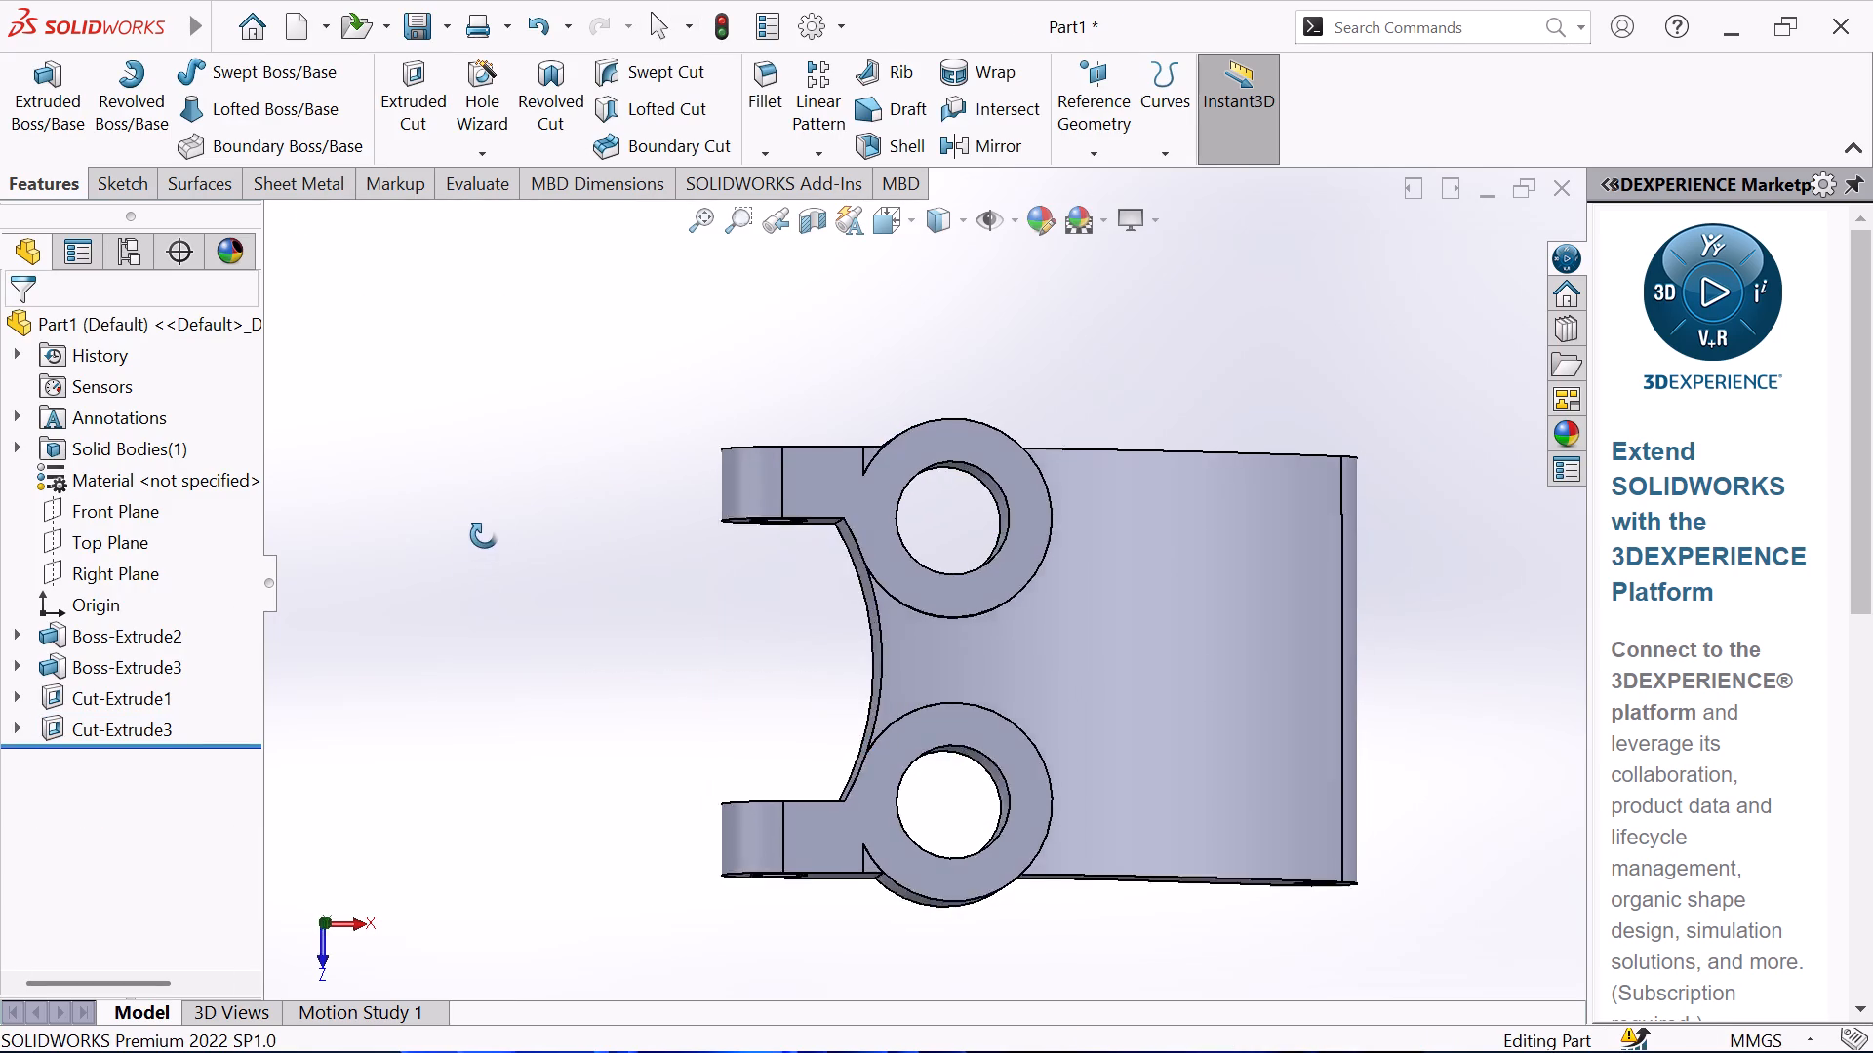
middle_drag(484, 535, 439, 502)
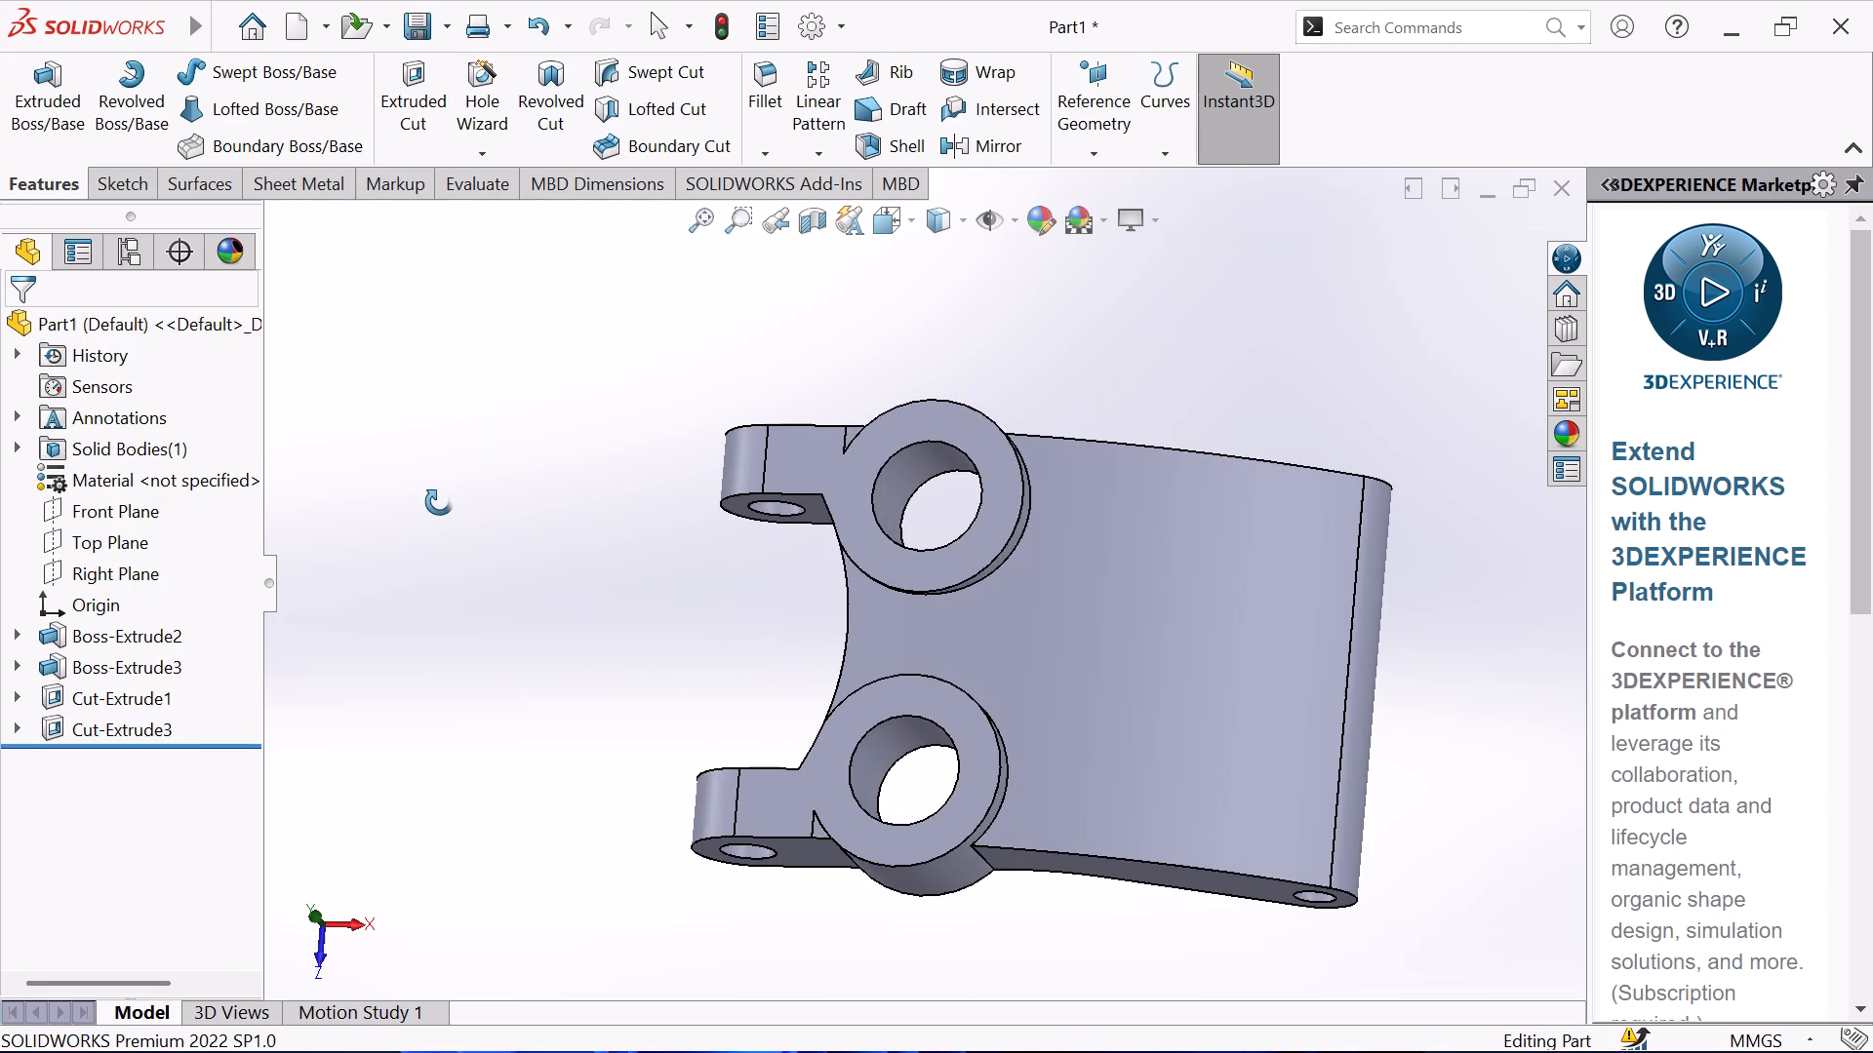
middle_drag(439, 502, 443, 516)
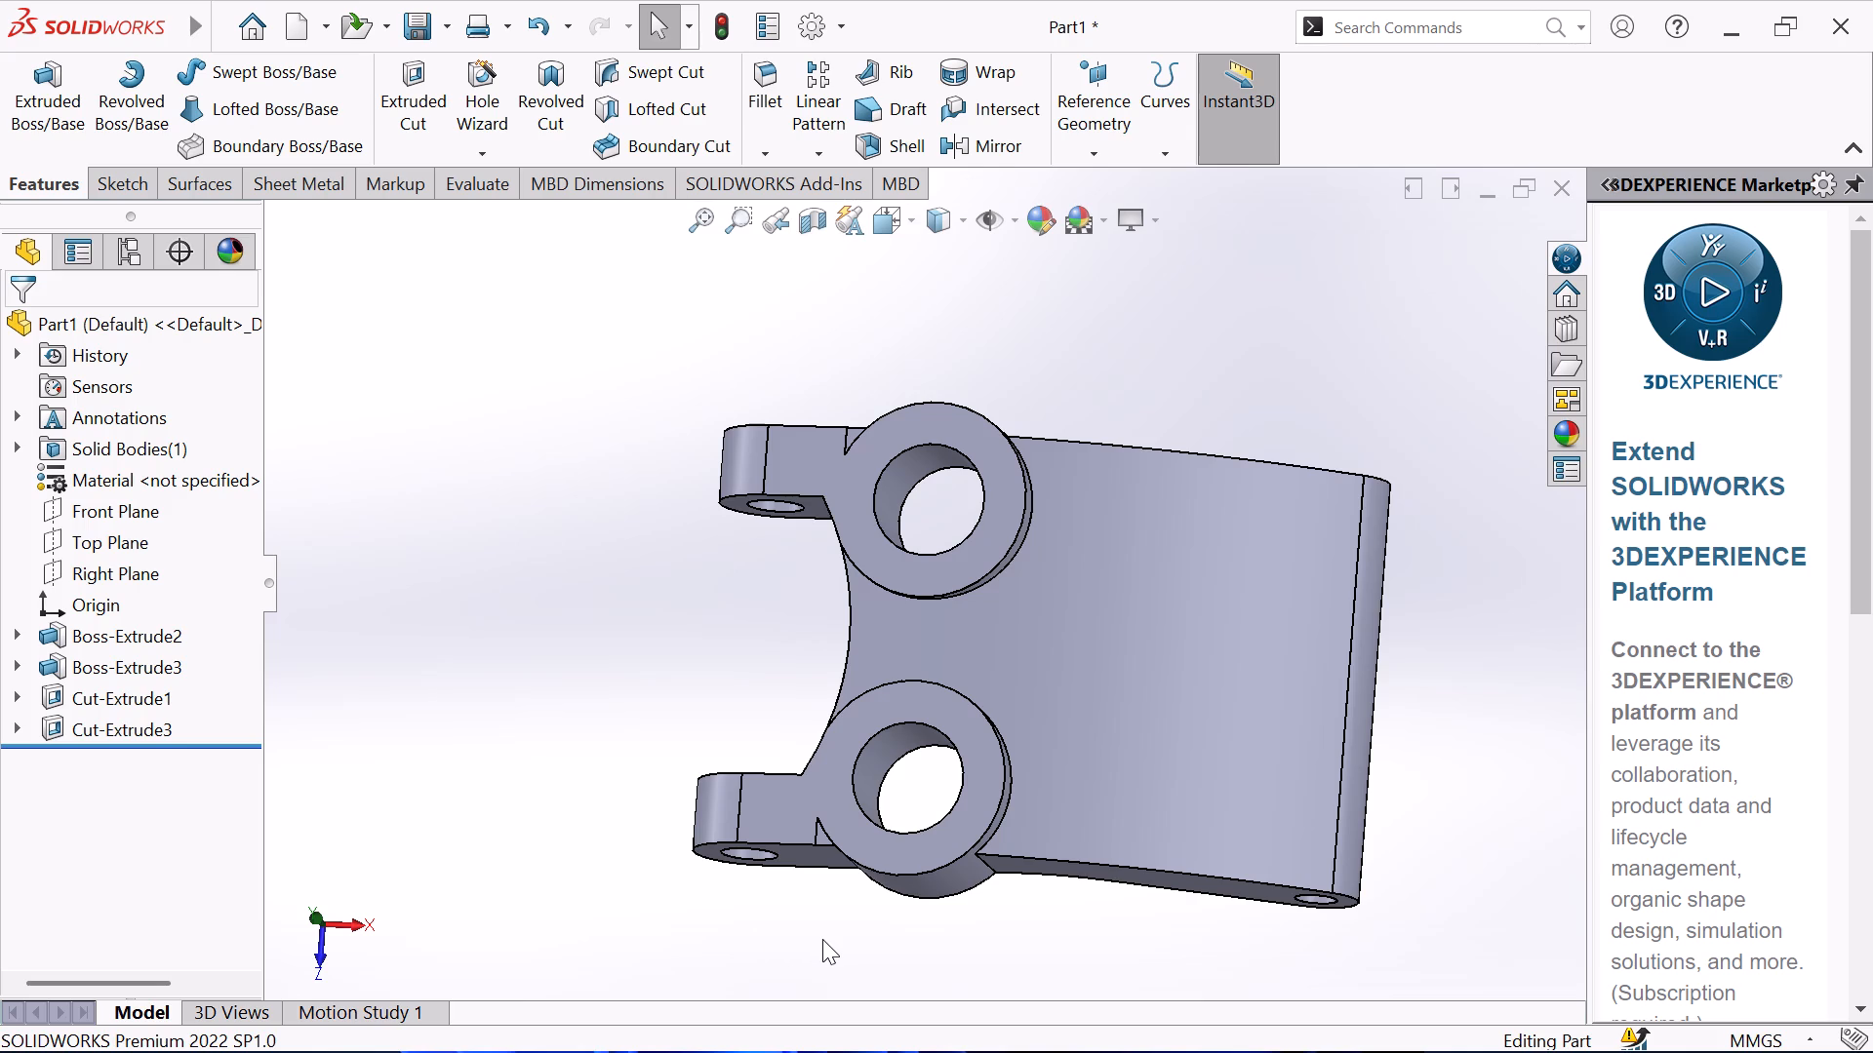
click(939, 614)
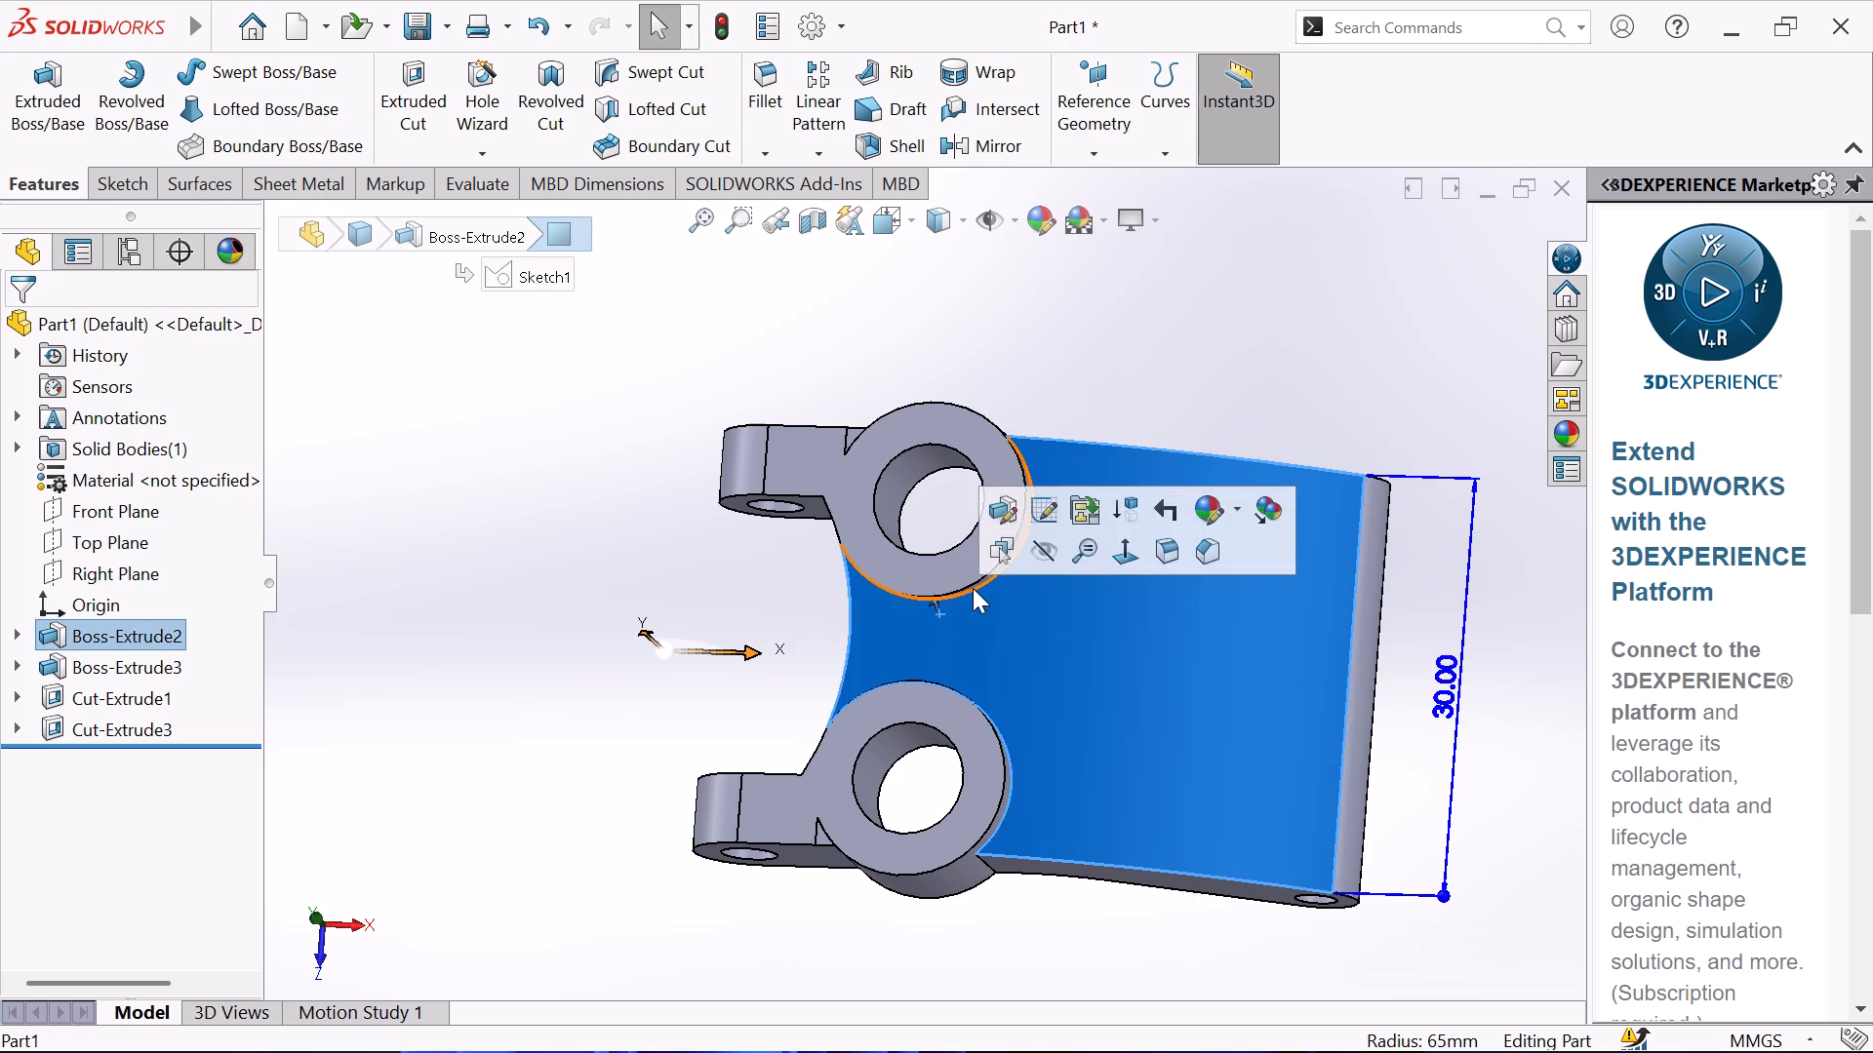
click(388, 518)
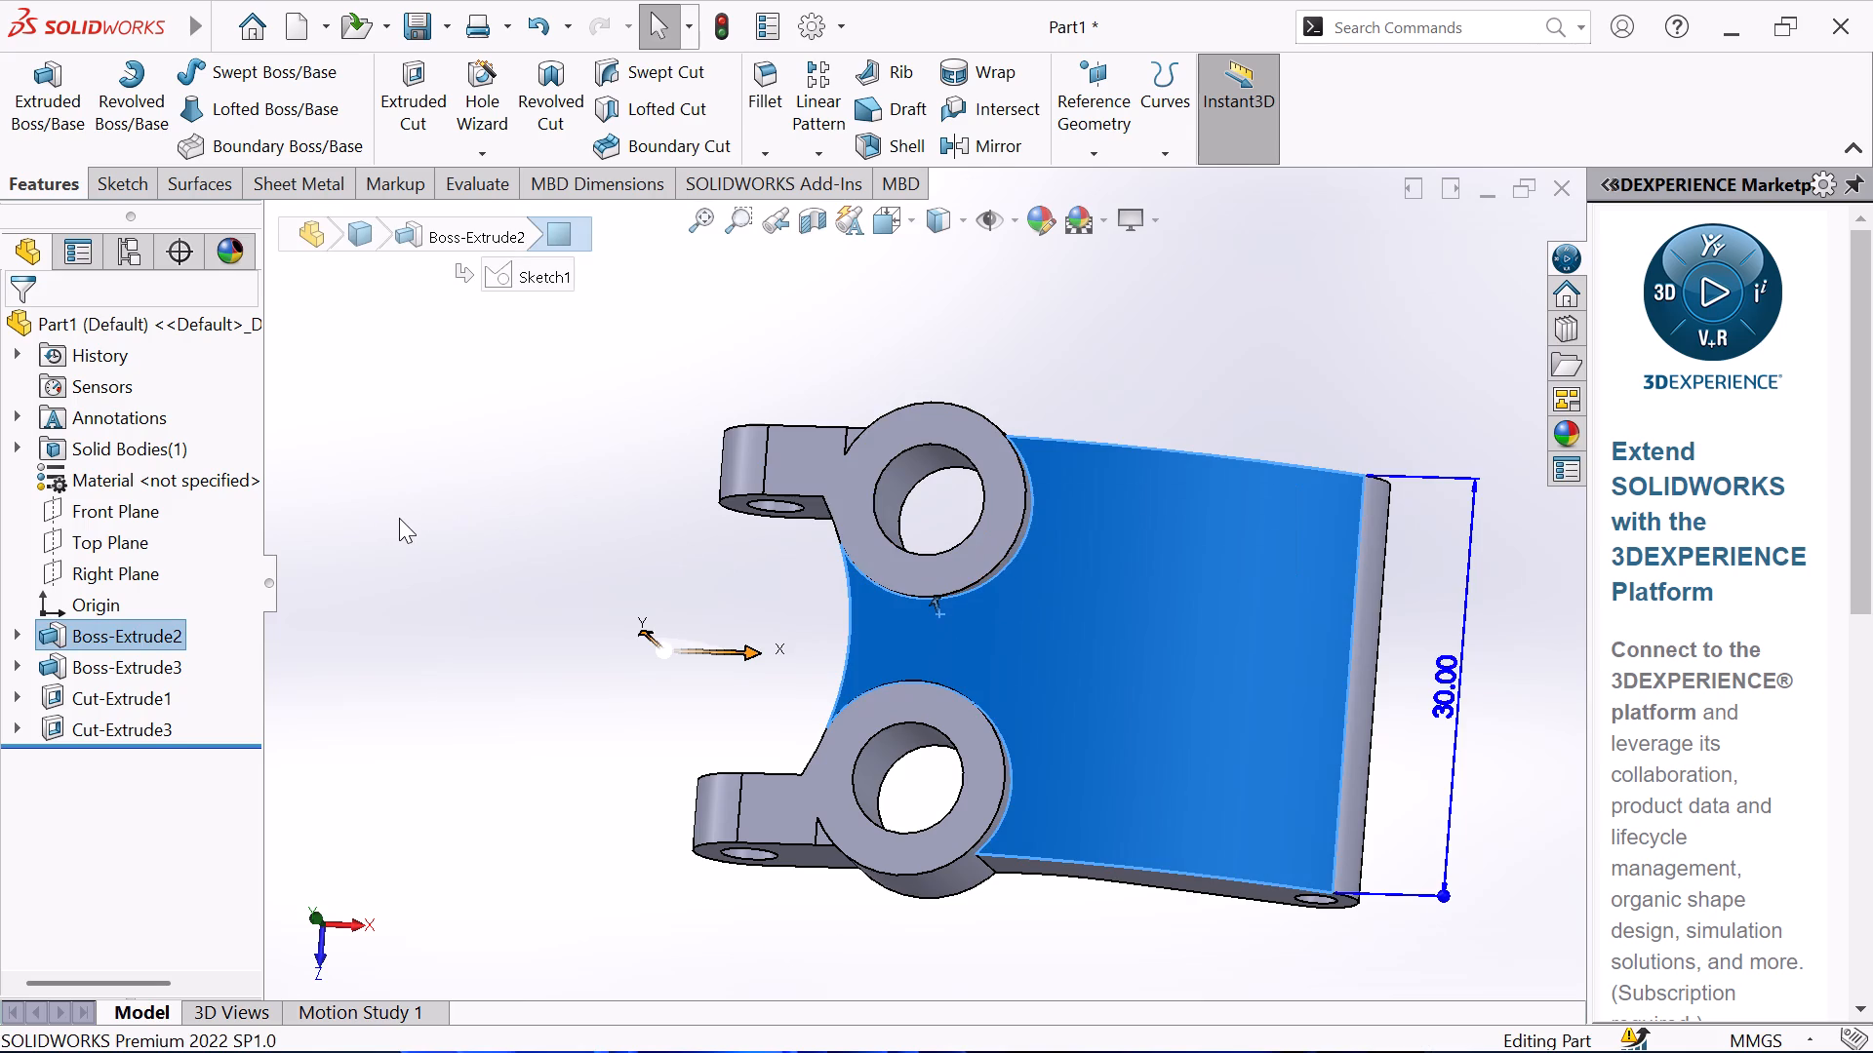
click(929, 587)
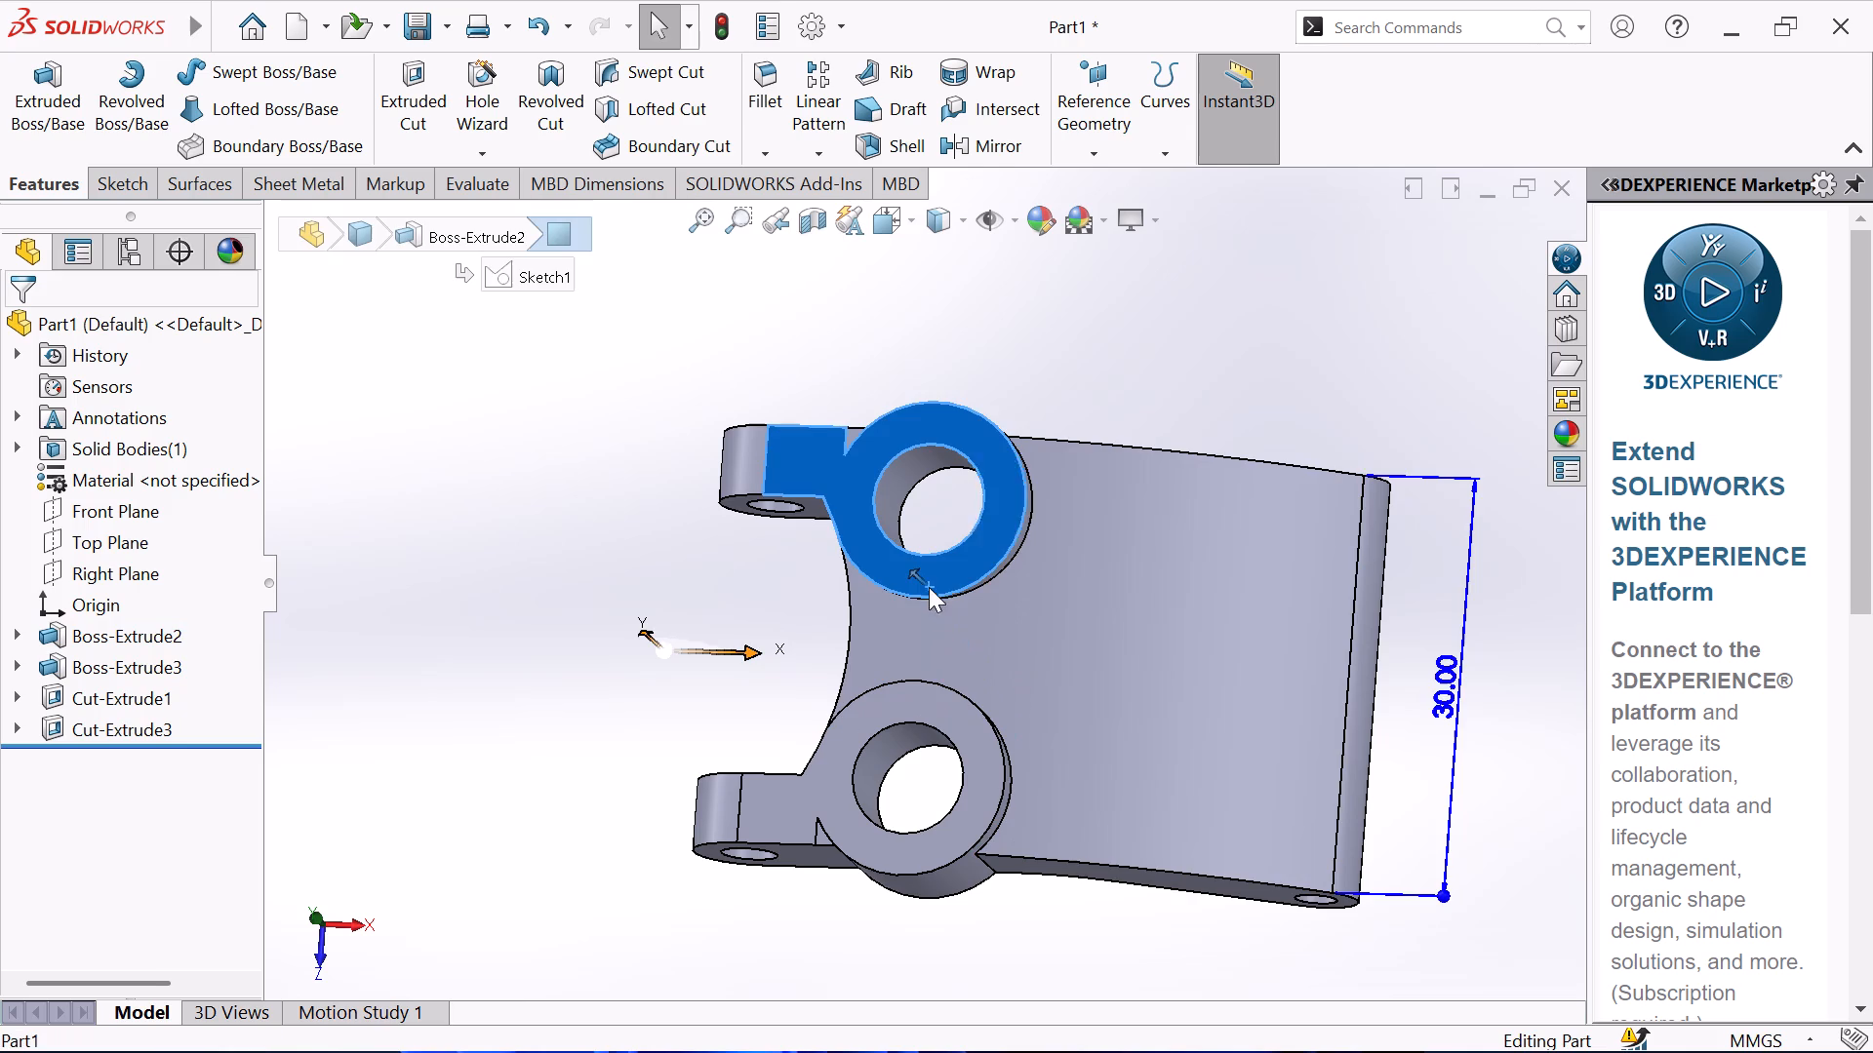
click(1038, 530)
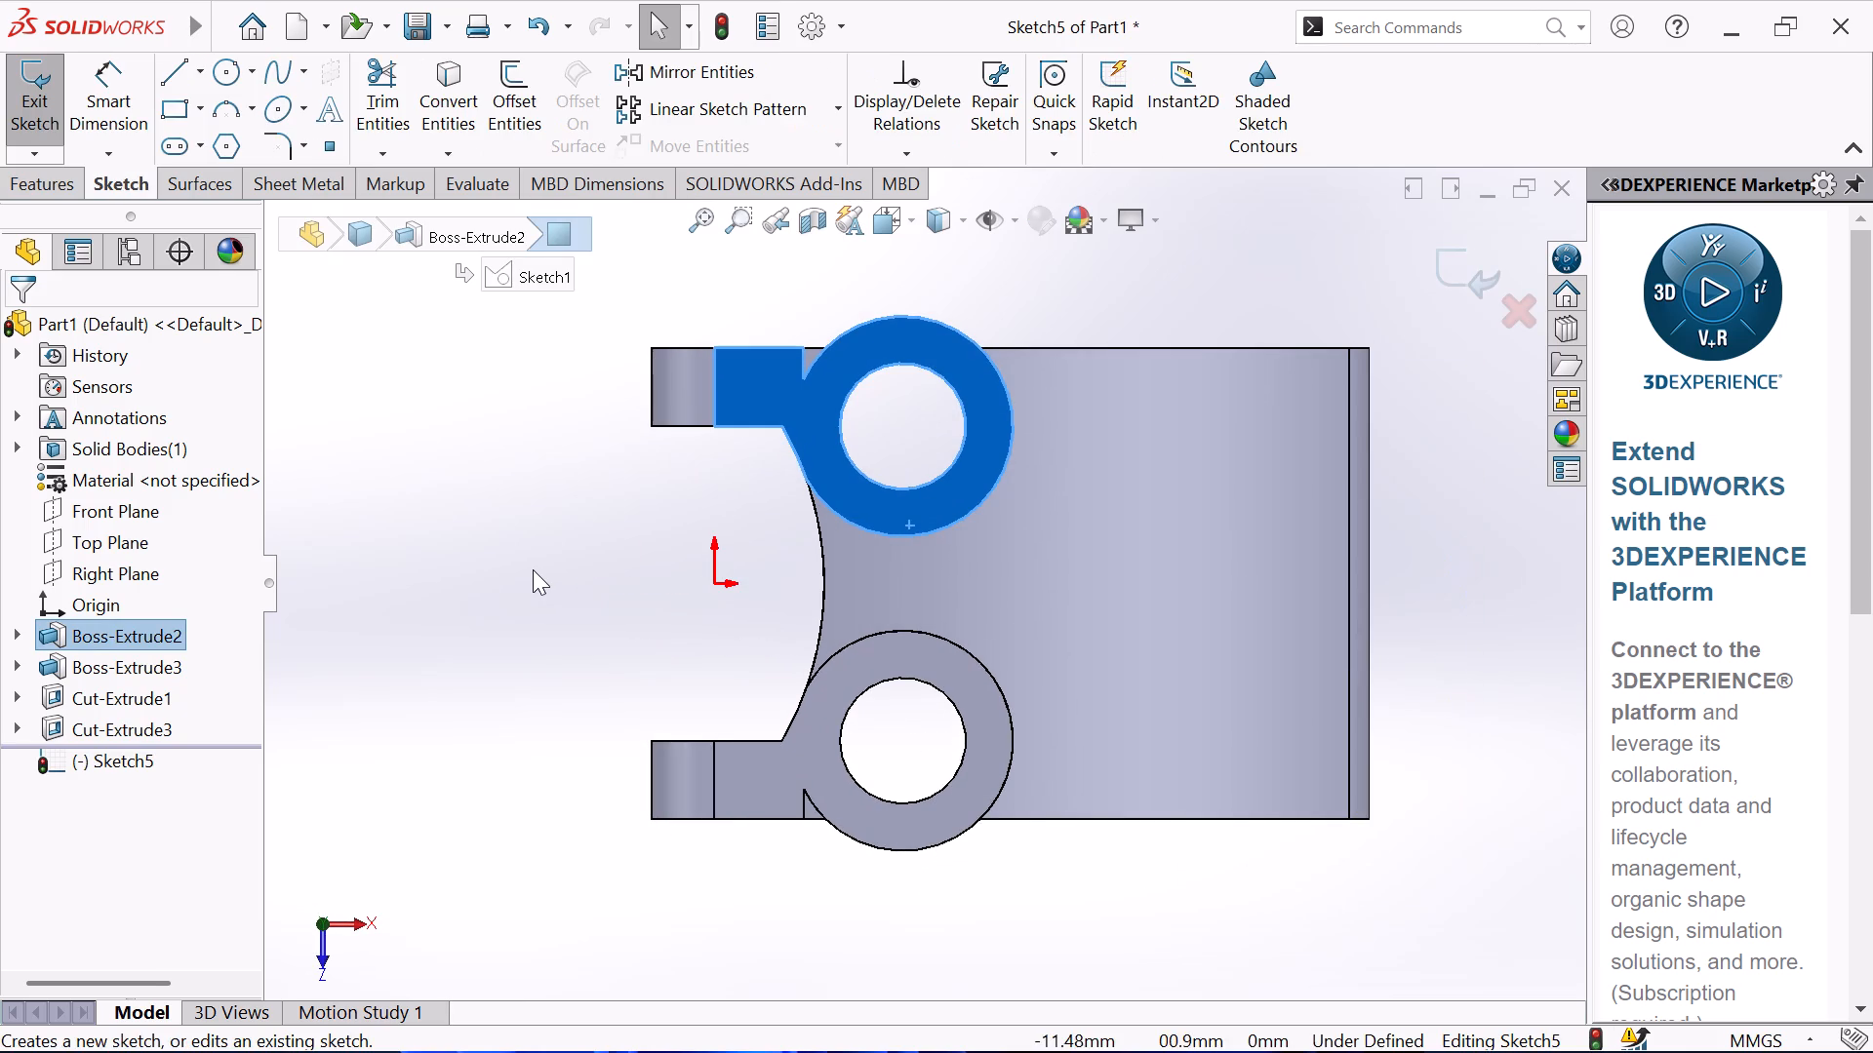
click(533, 569)
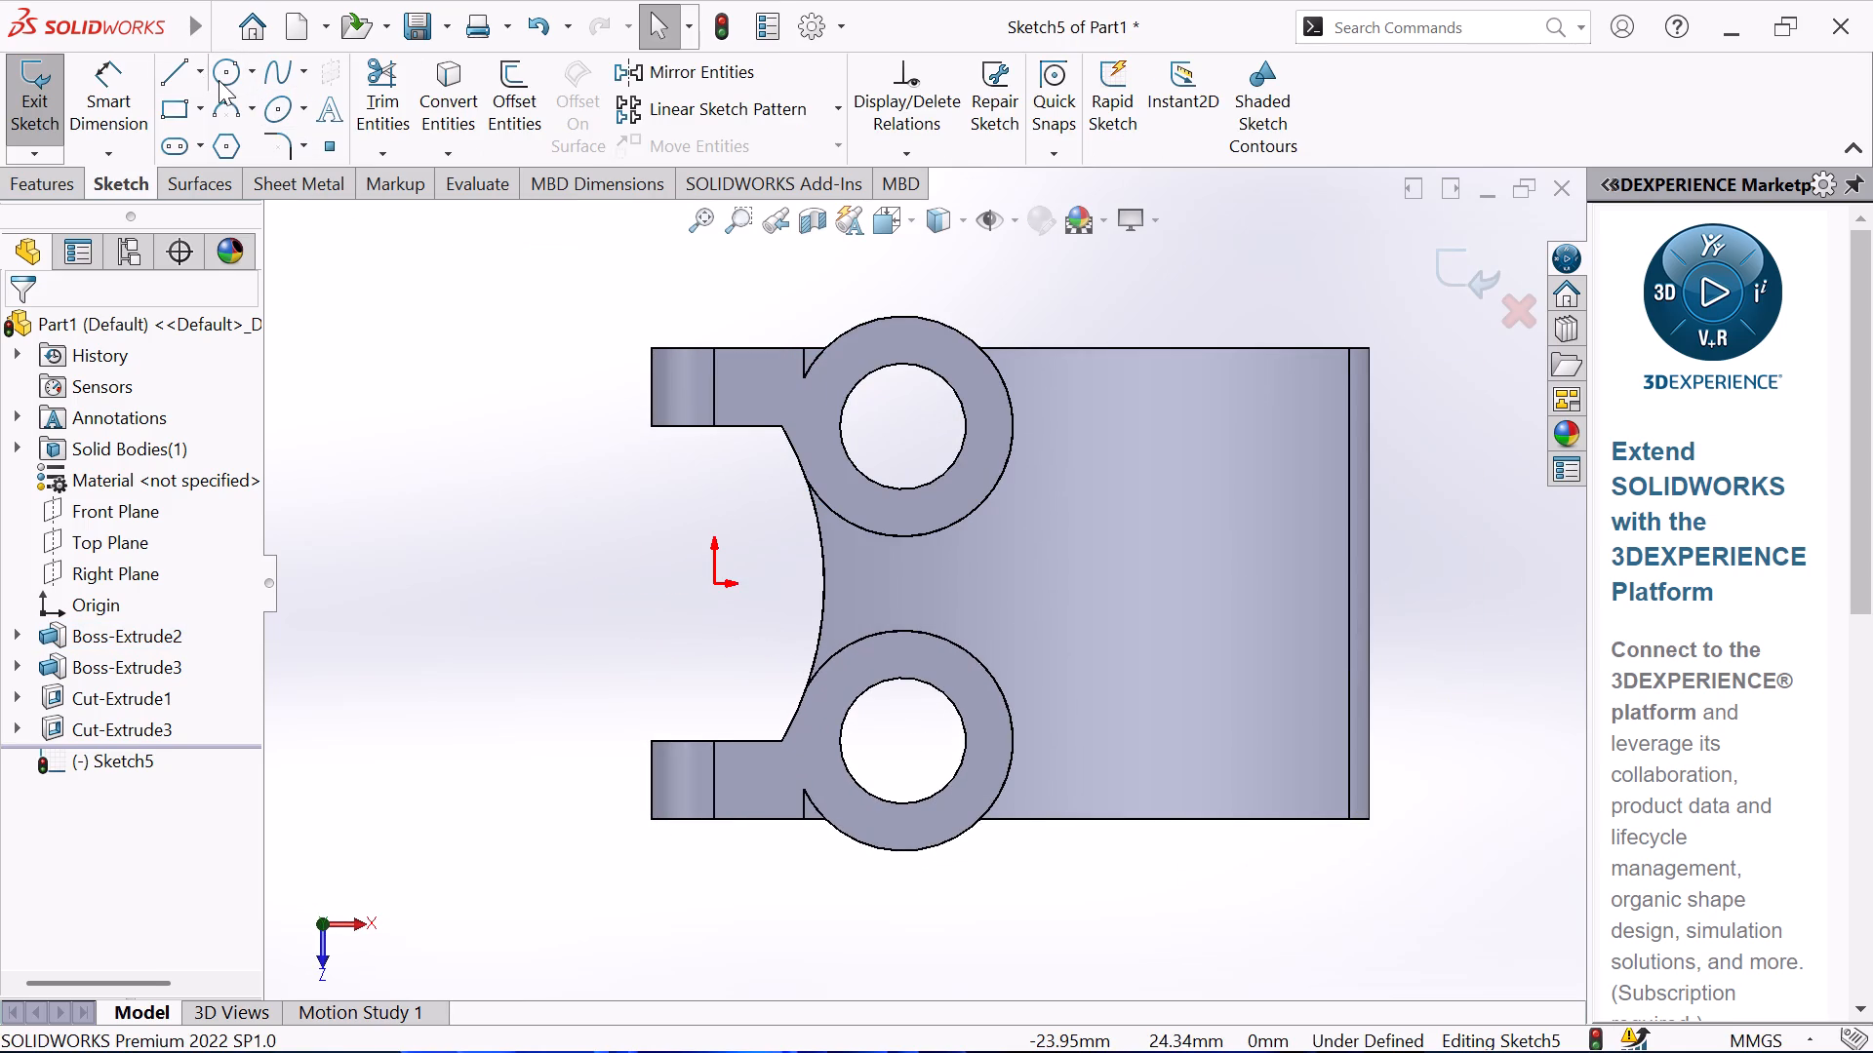
Sketch a horizontal construction centerline about 55.6 mm long through the origin, extending past both ends of the part.
click(203, 69)
click(178, 145)
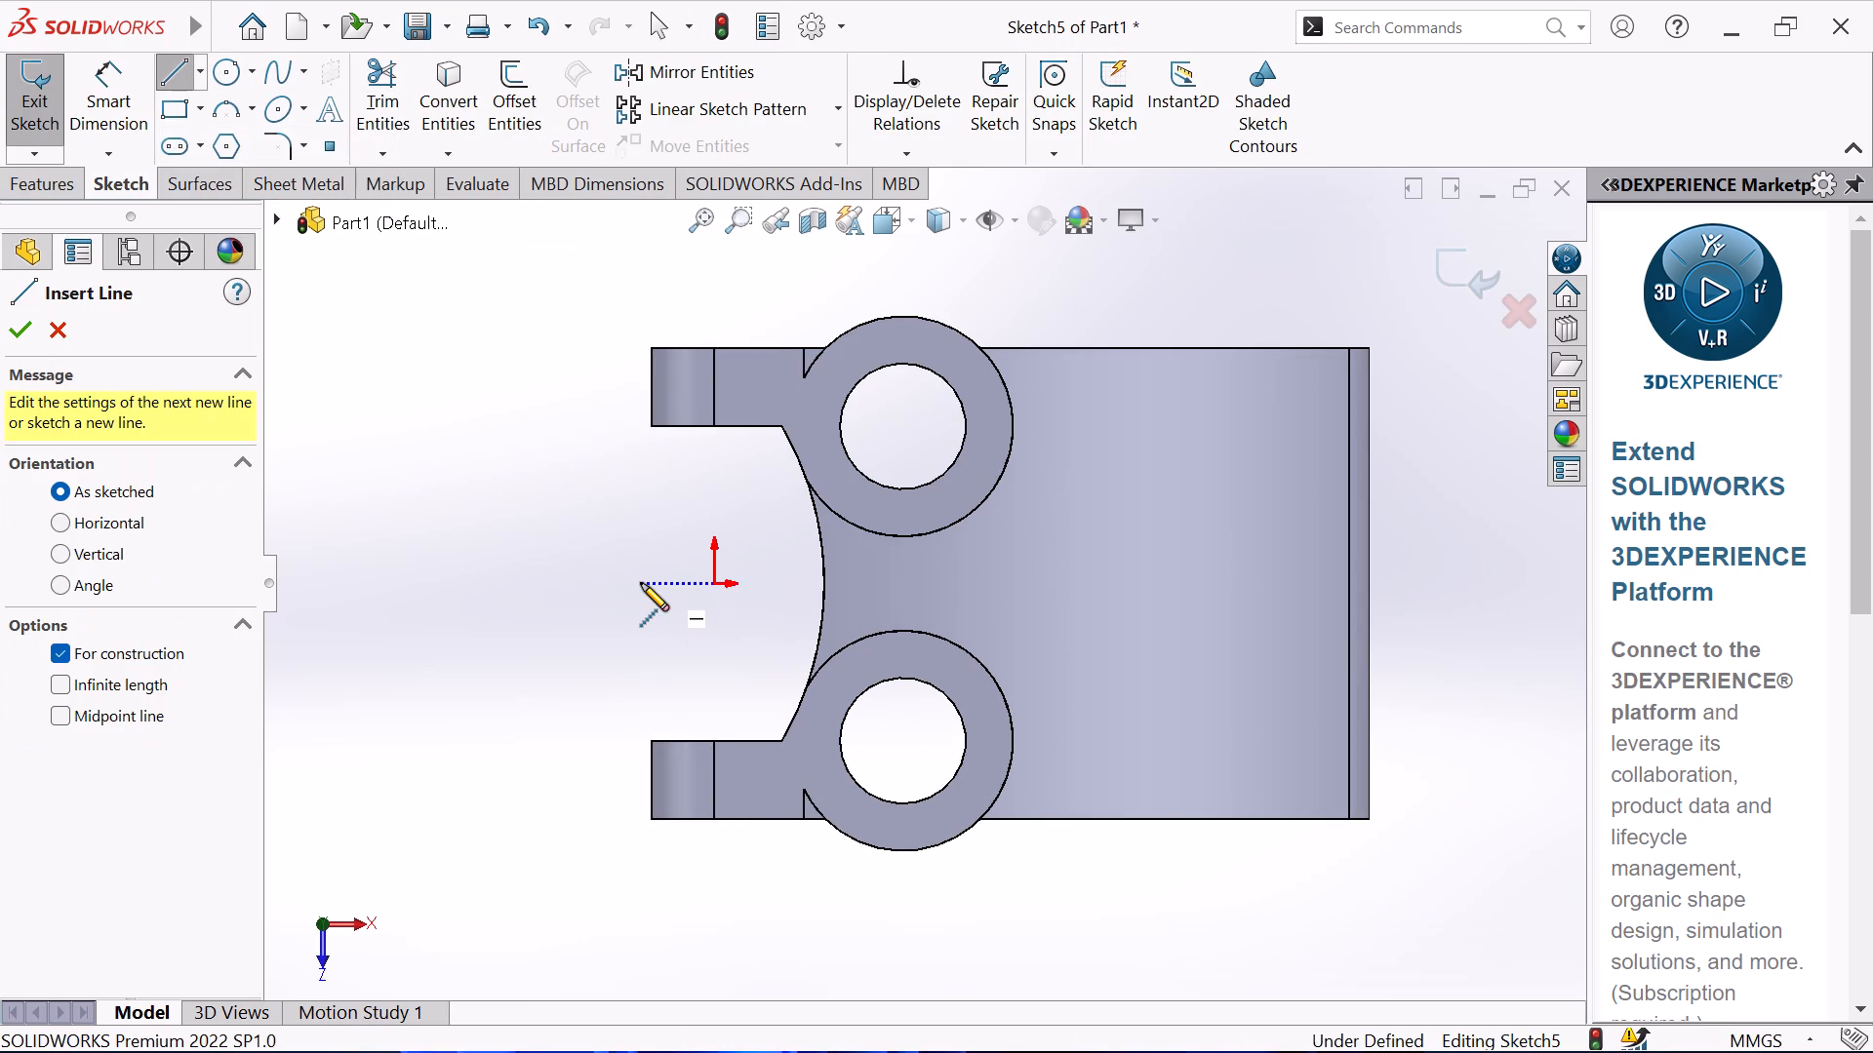
drag(641, 582, 653, 589)
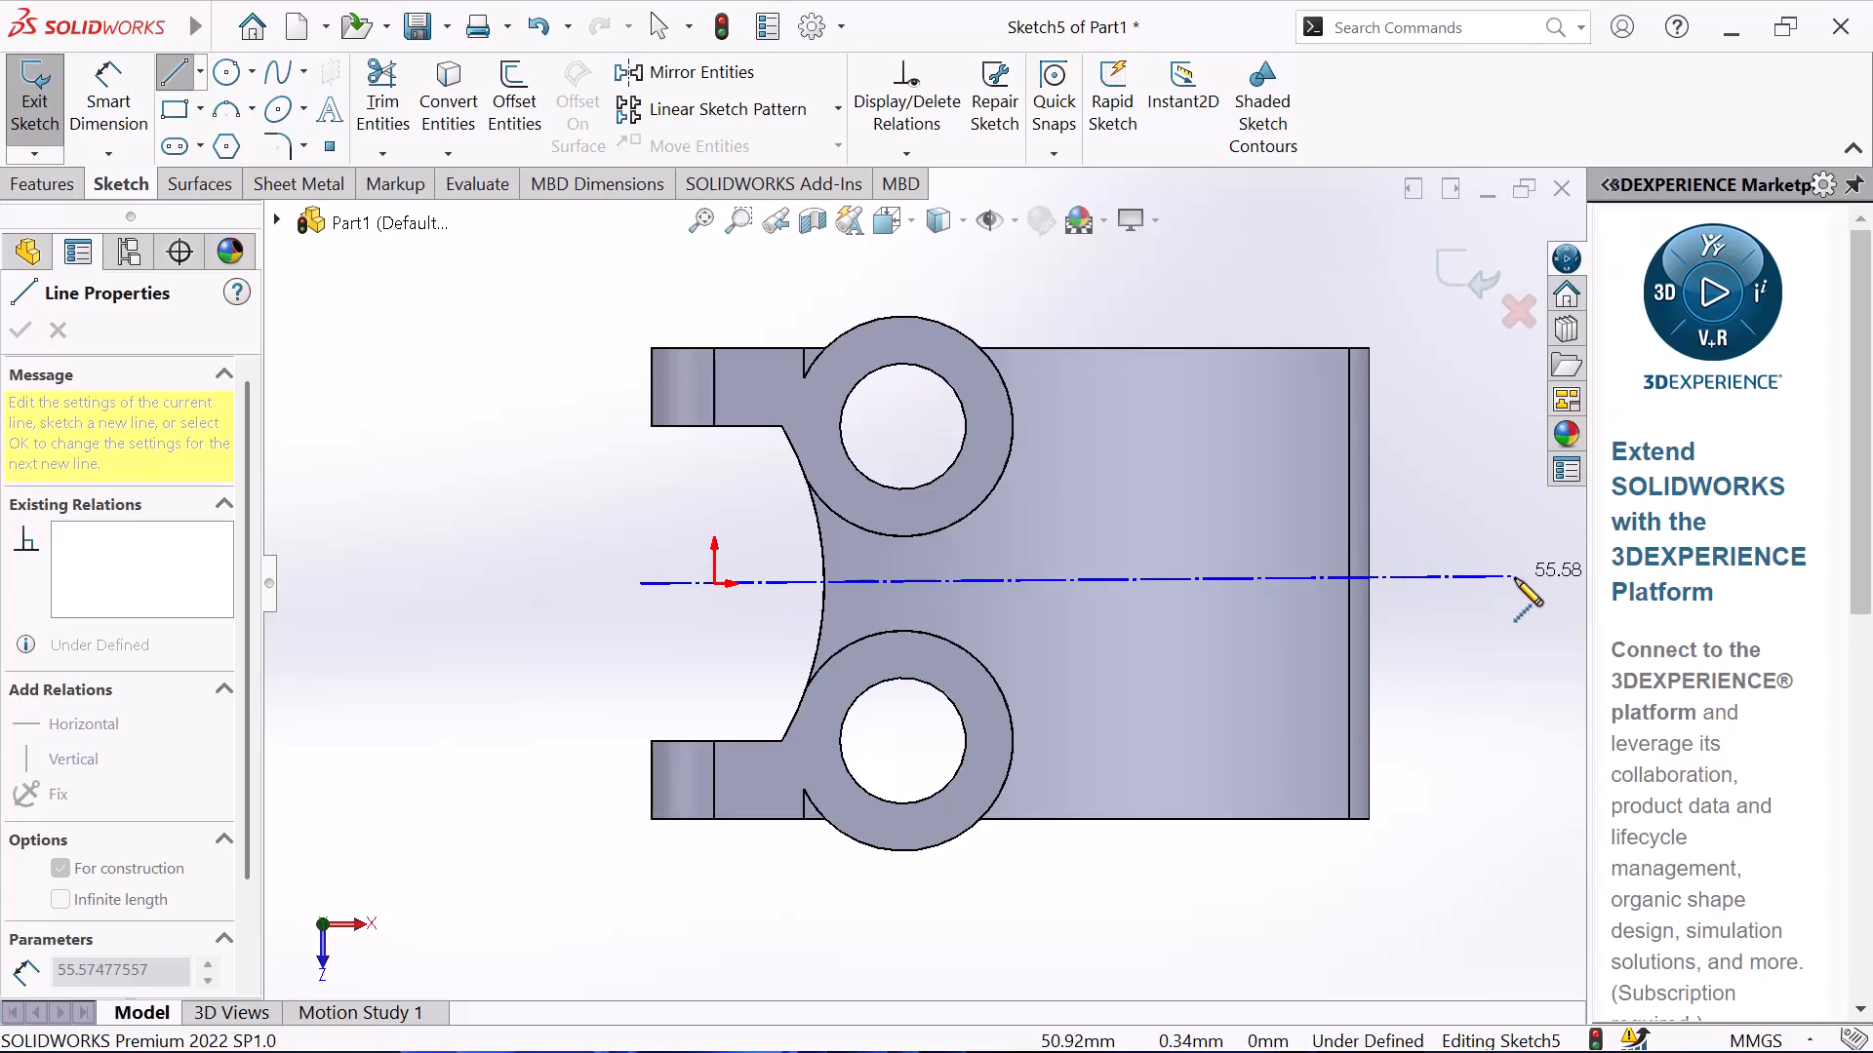
click(1515, 578)
right_click(1420, 515)
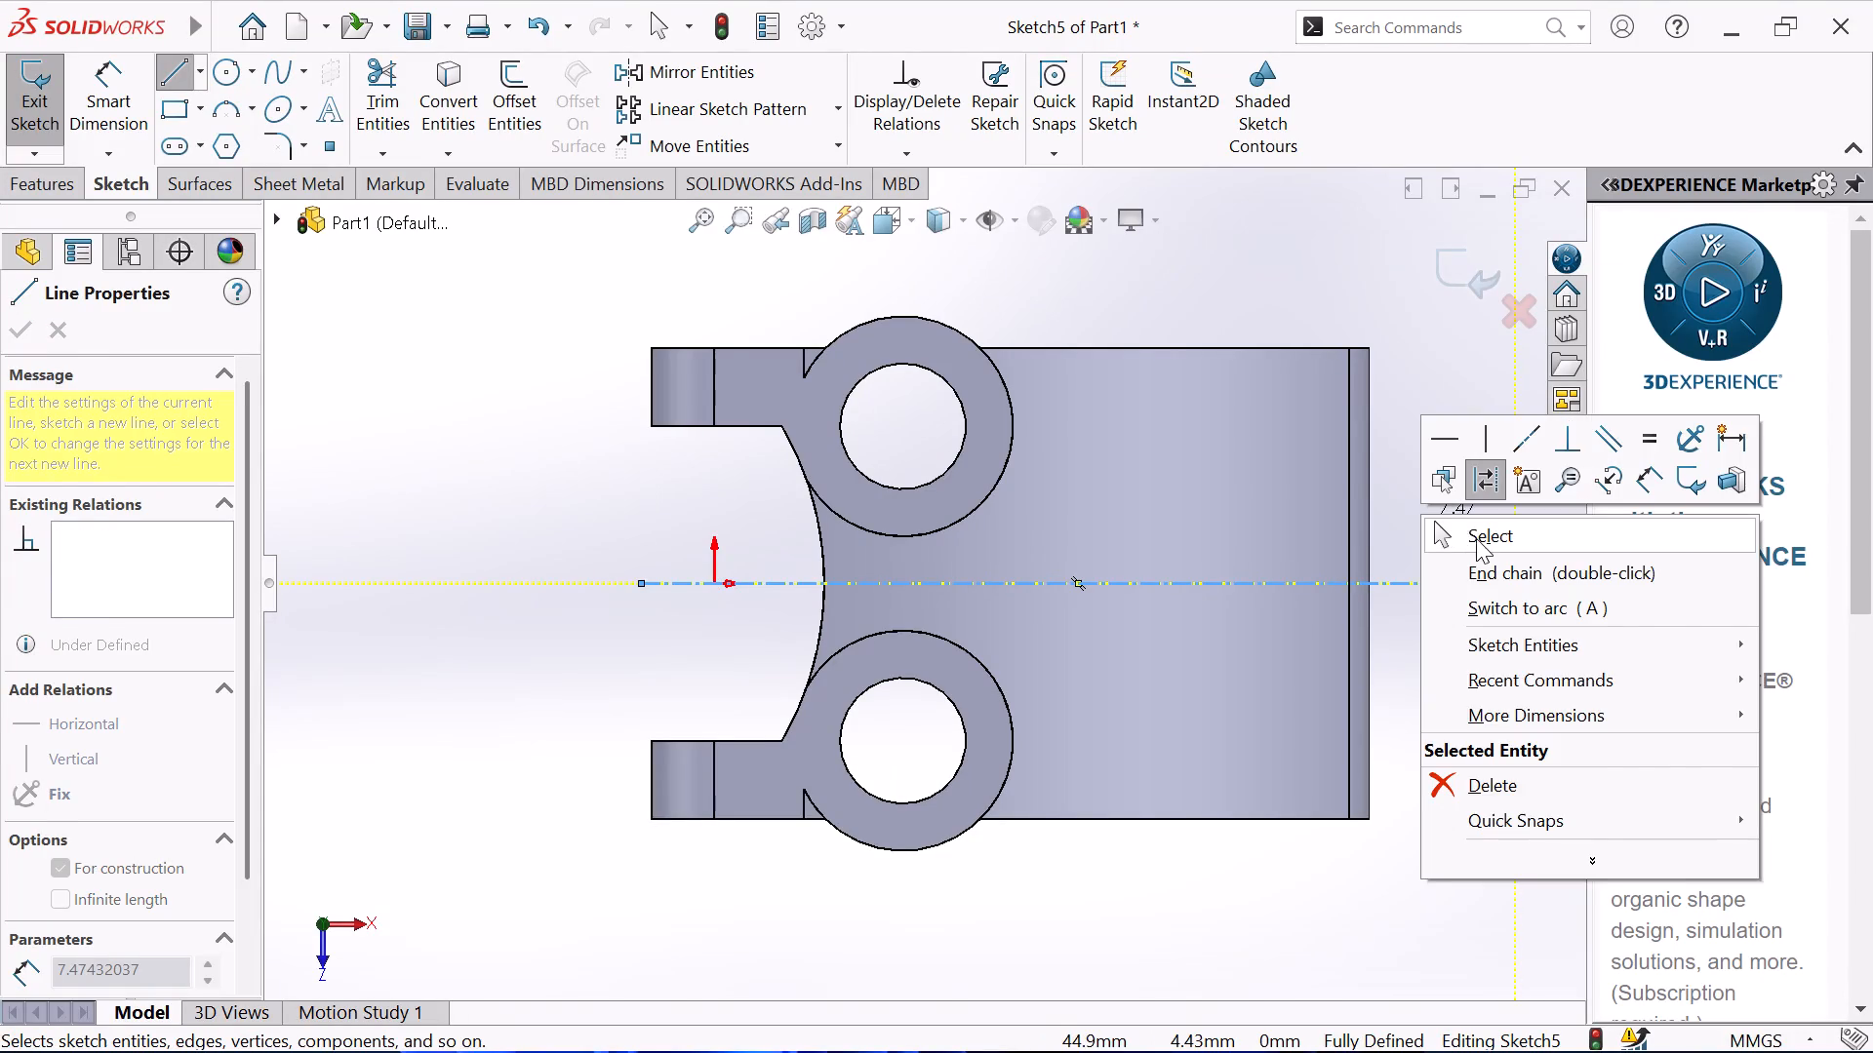
click(1477, 538)
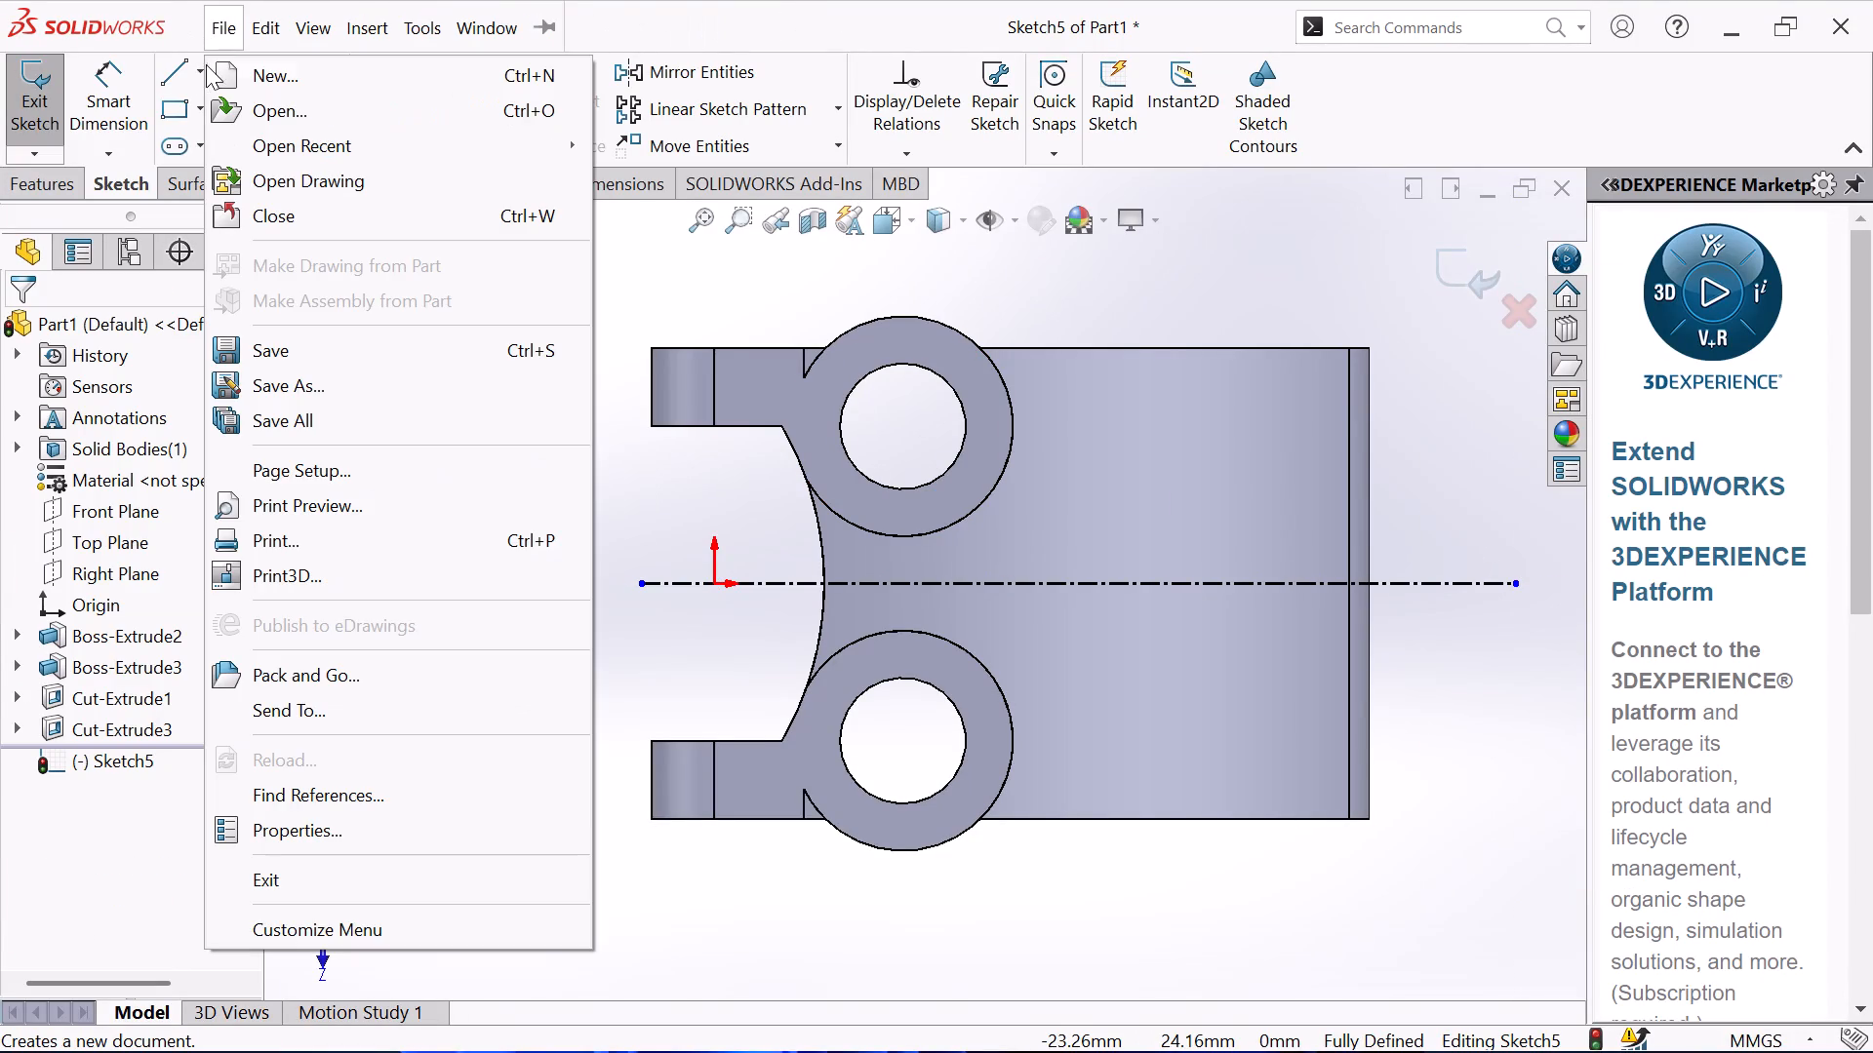
Sketch an open three-sided rectangular profile about 18 mm by 18 mm, straddling the centerline and ending on the part's far end edge.
click(180, 79)
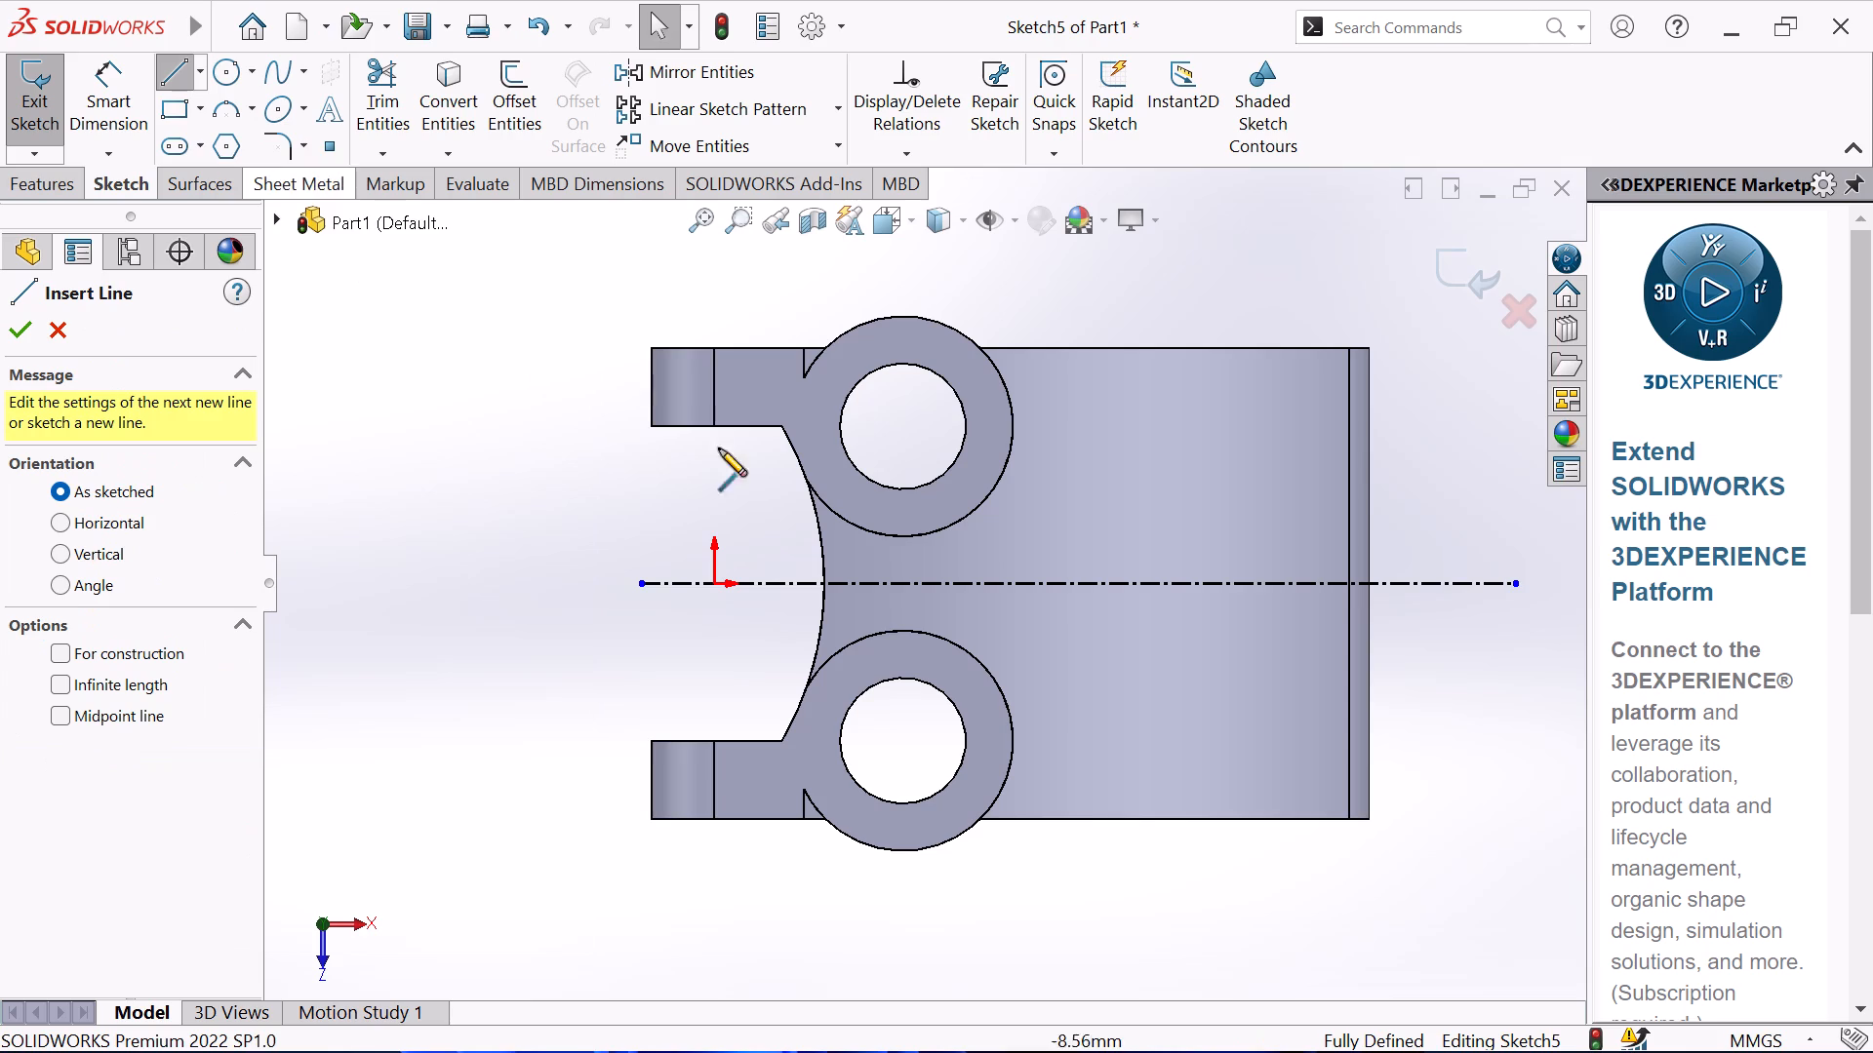
click(1371, 443)
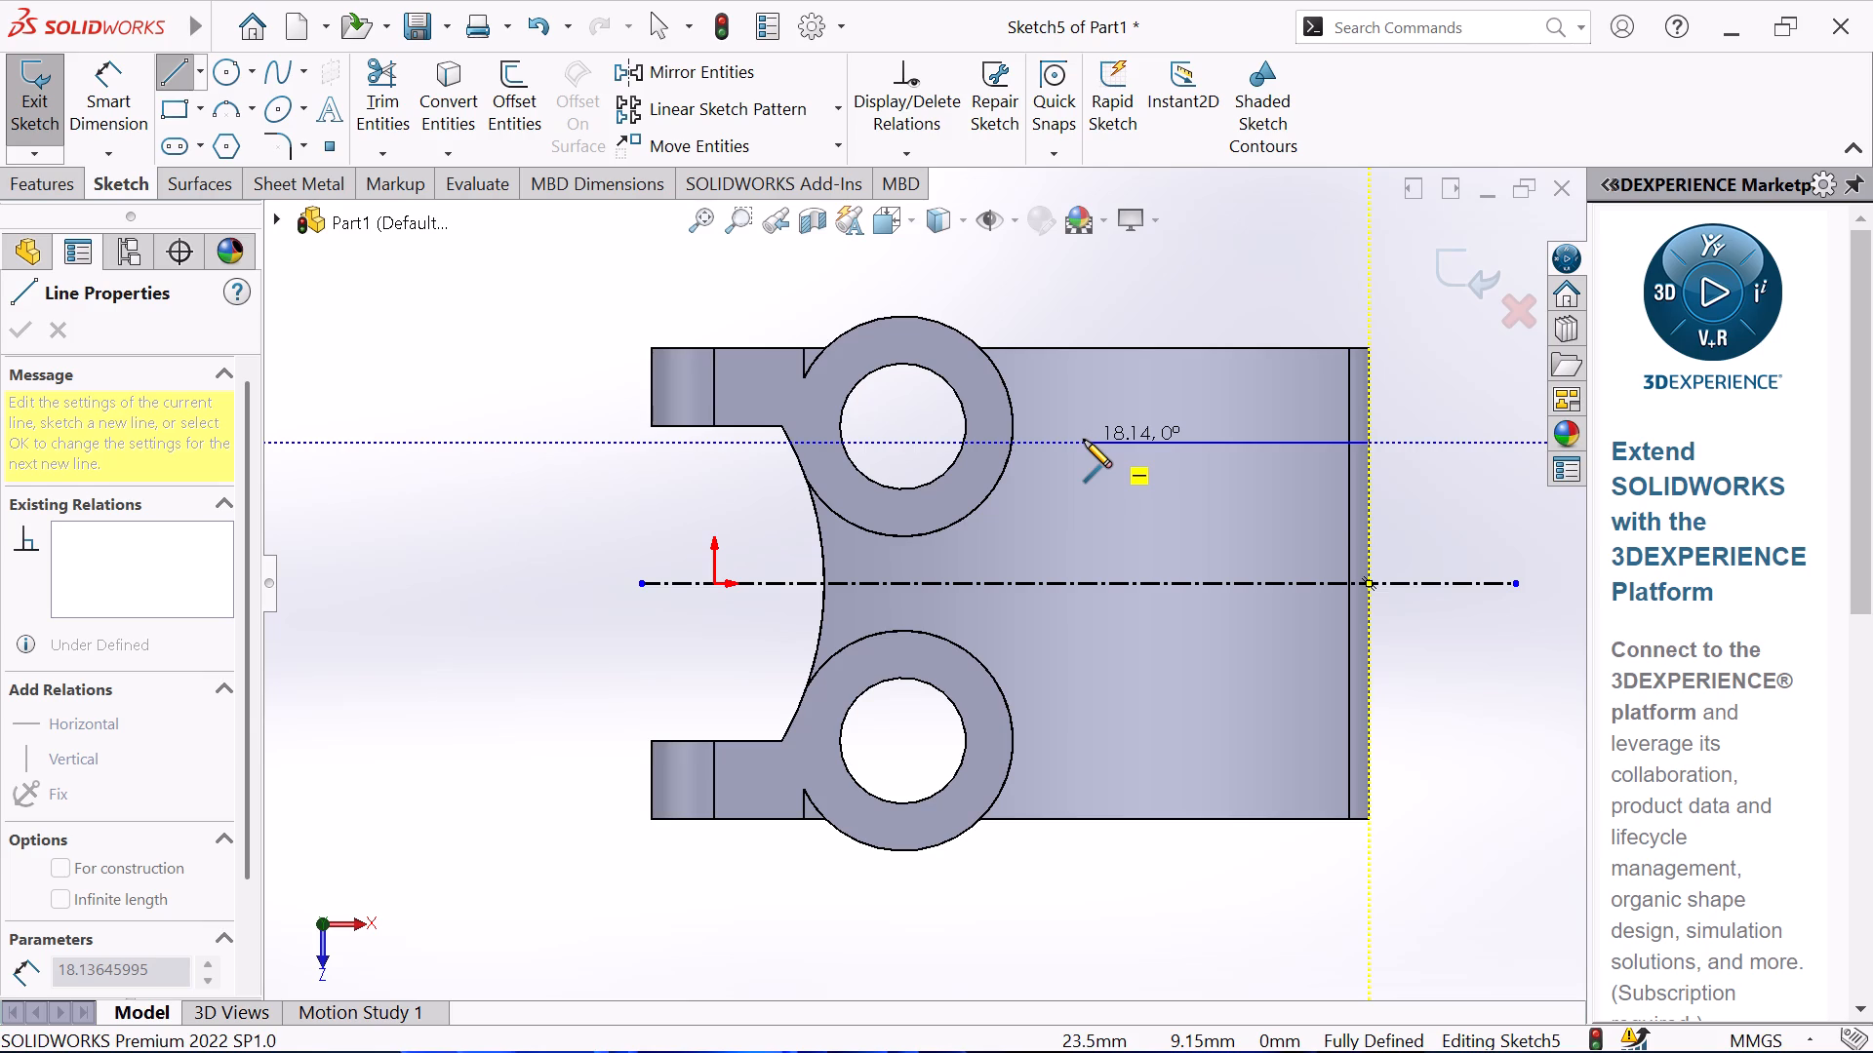
click(1084, 440)
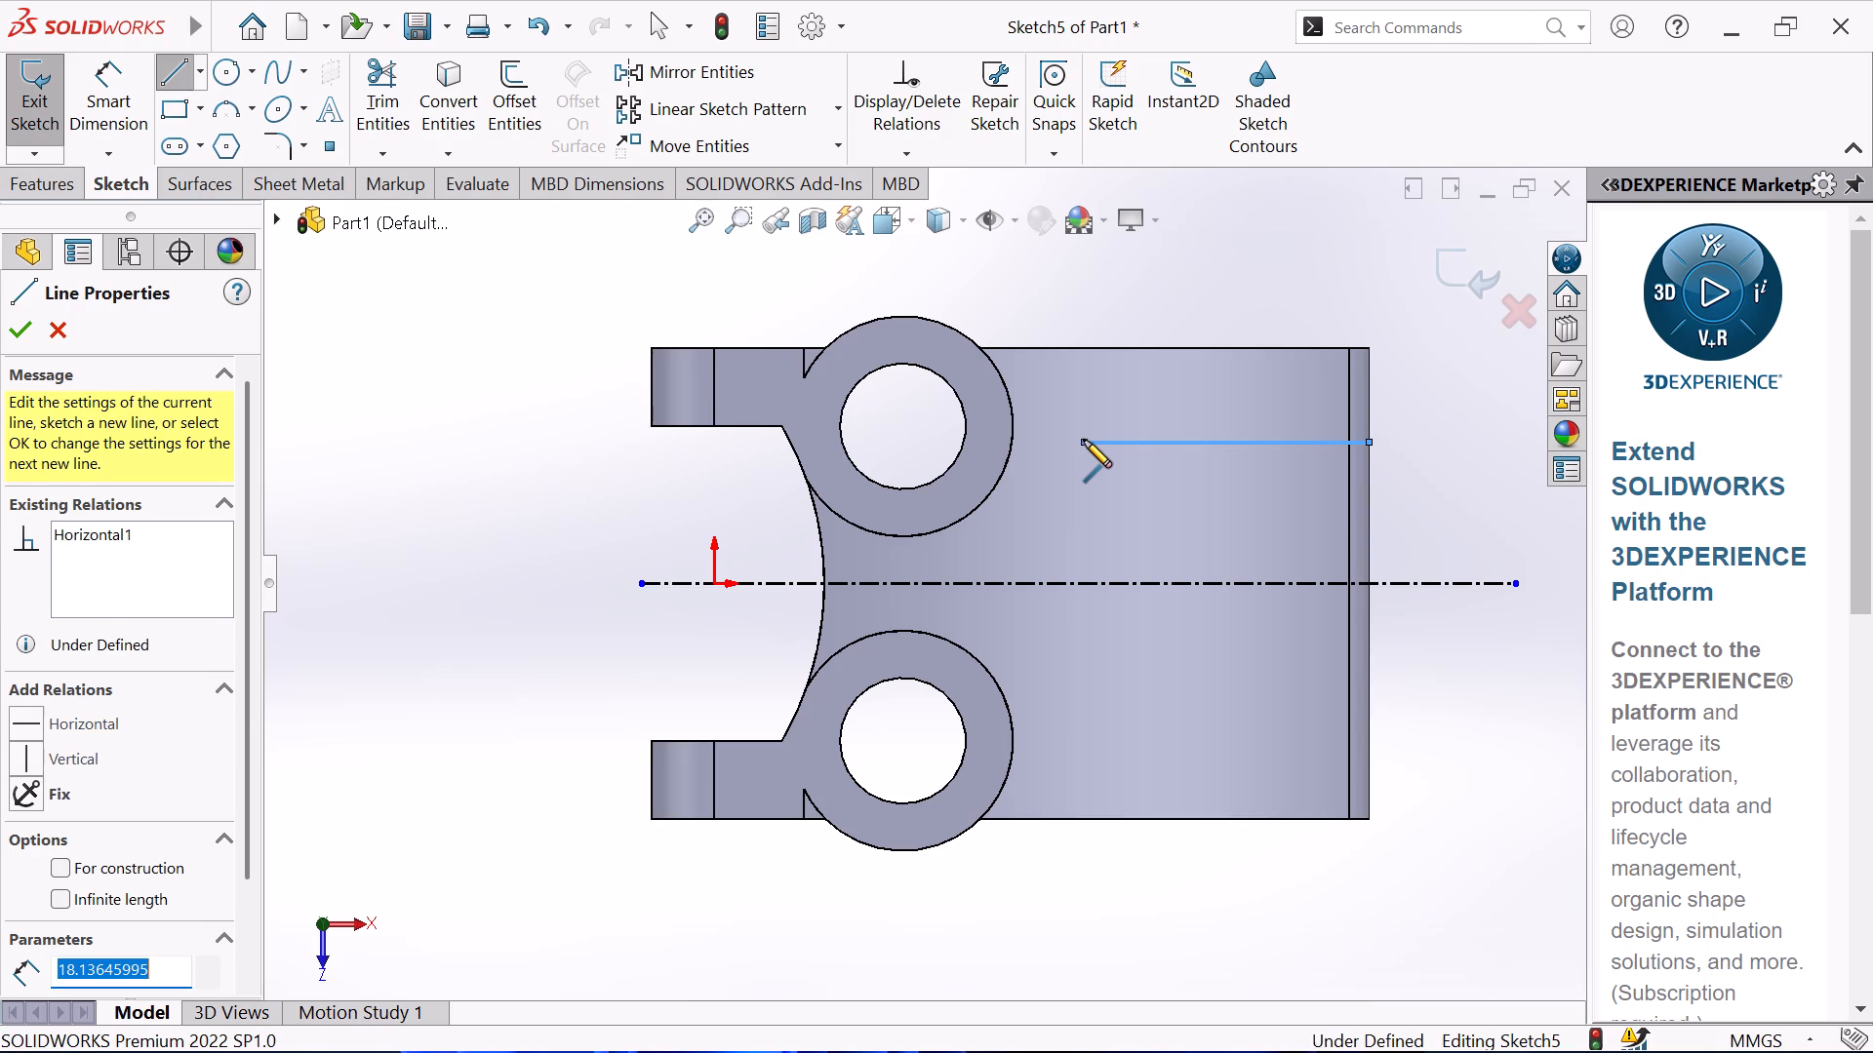
click(1080, 733)
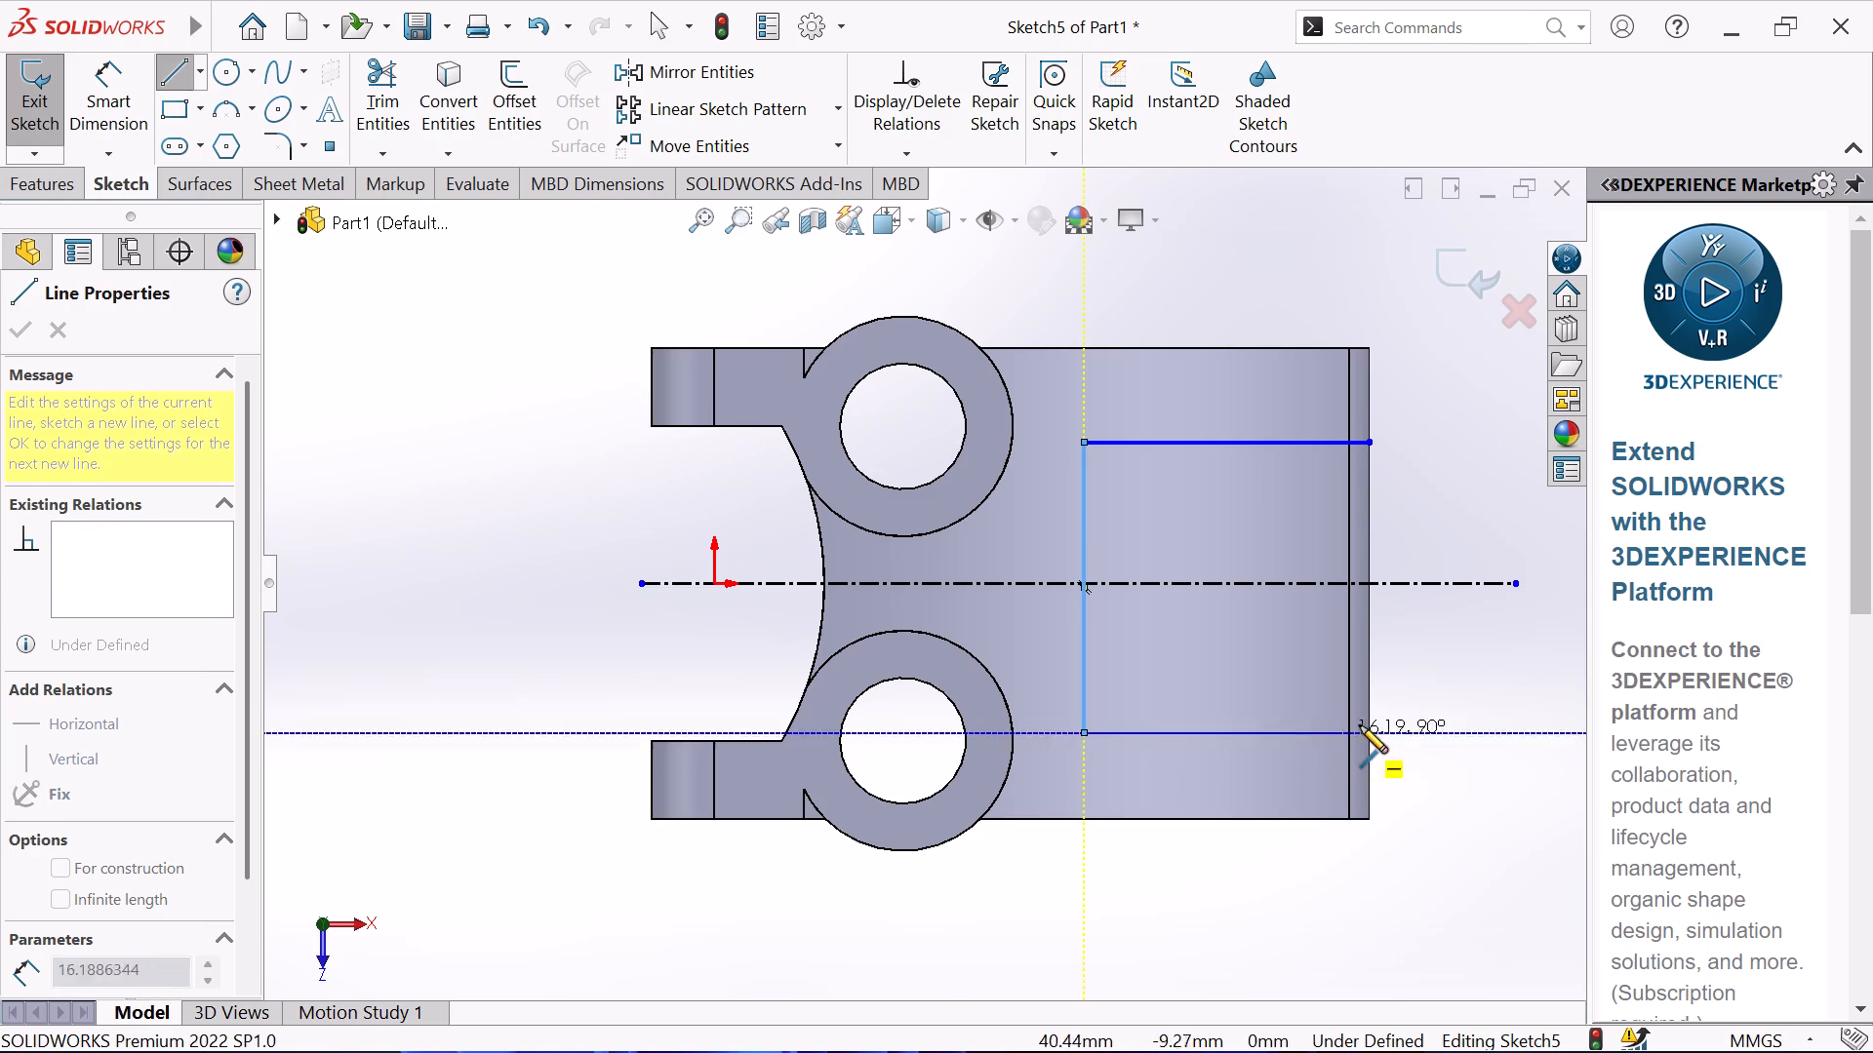
click(1367, 734)
right_click(1440, 664)
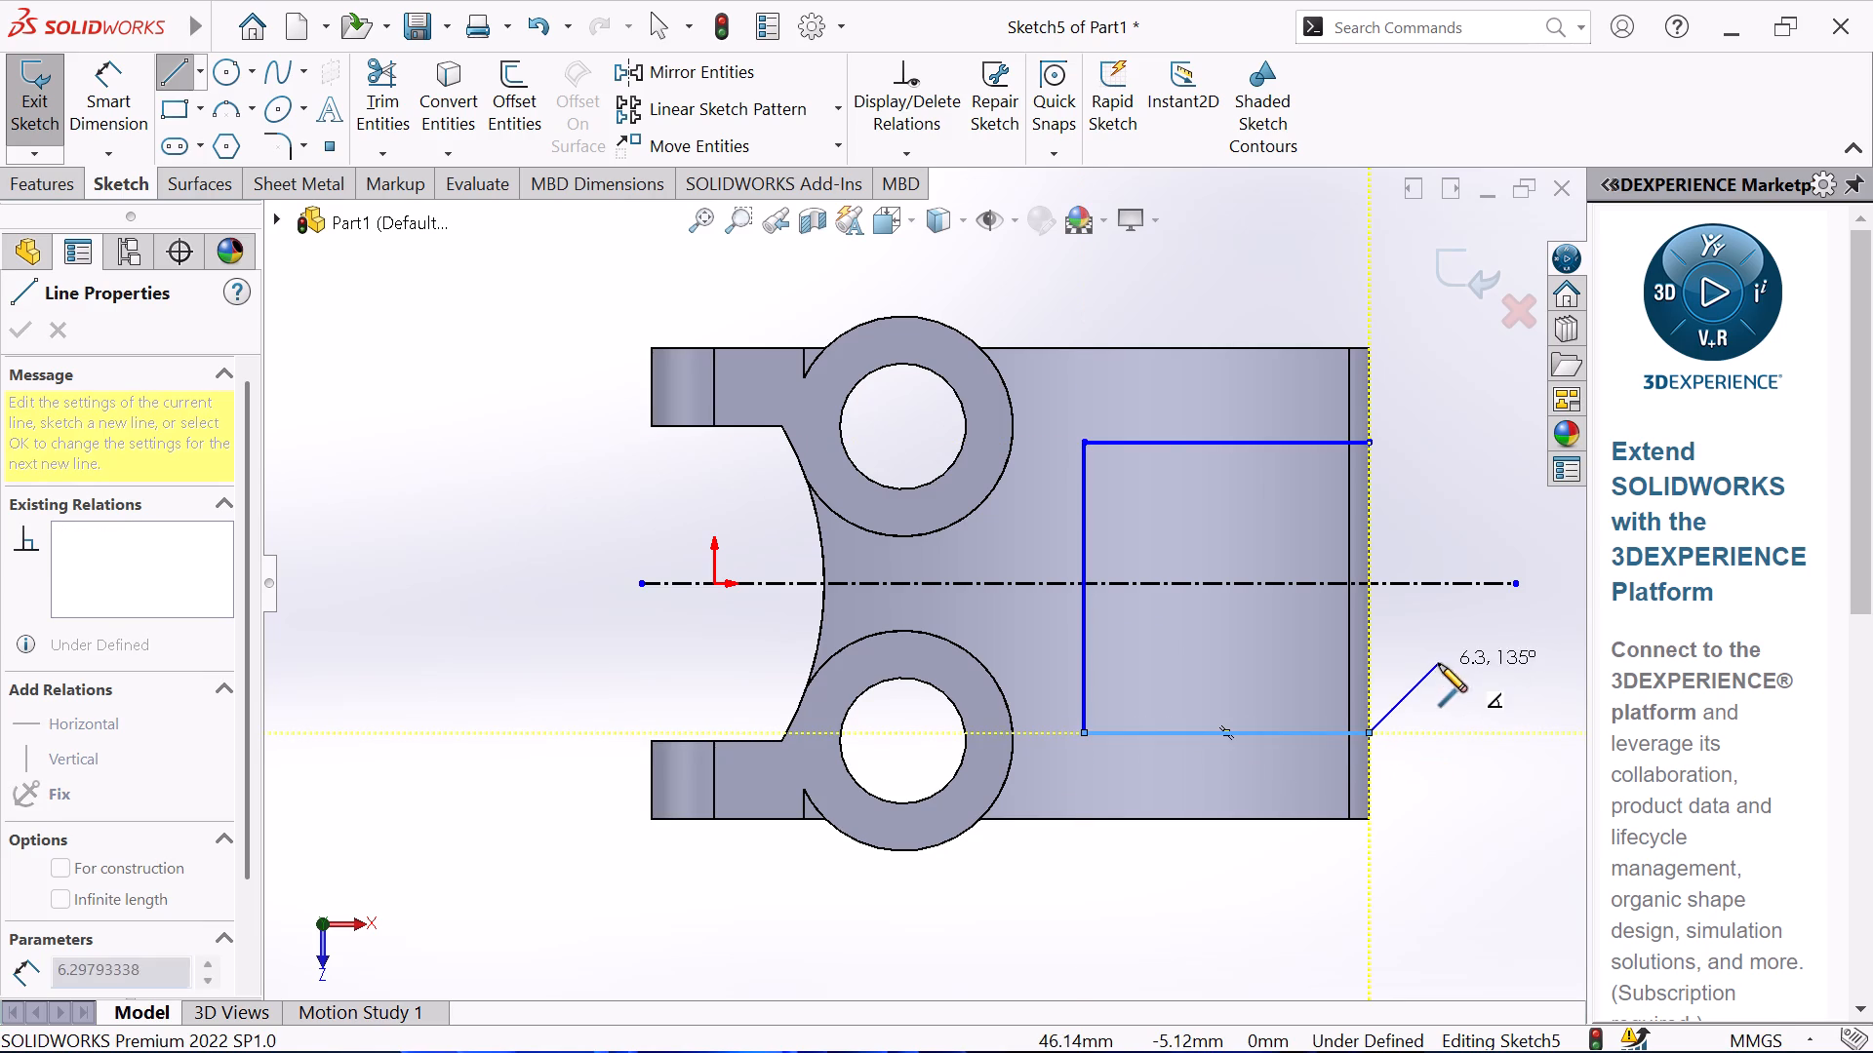
click(1559, 685)
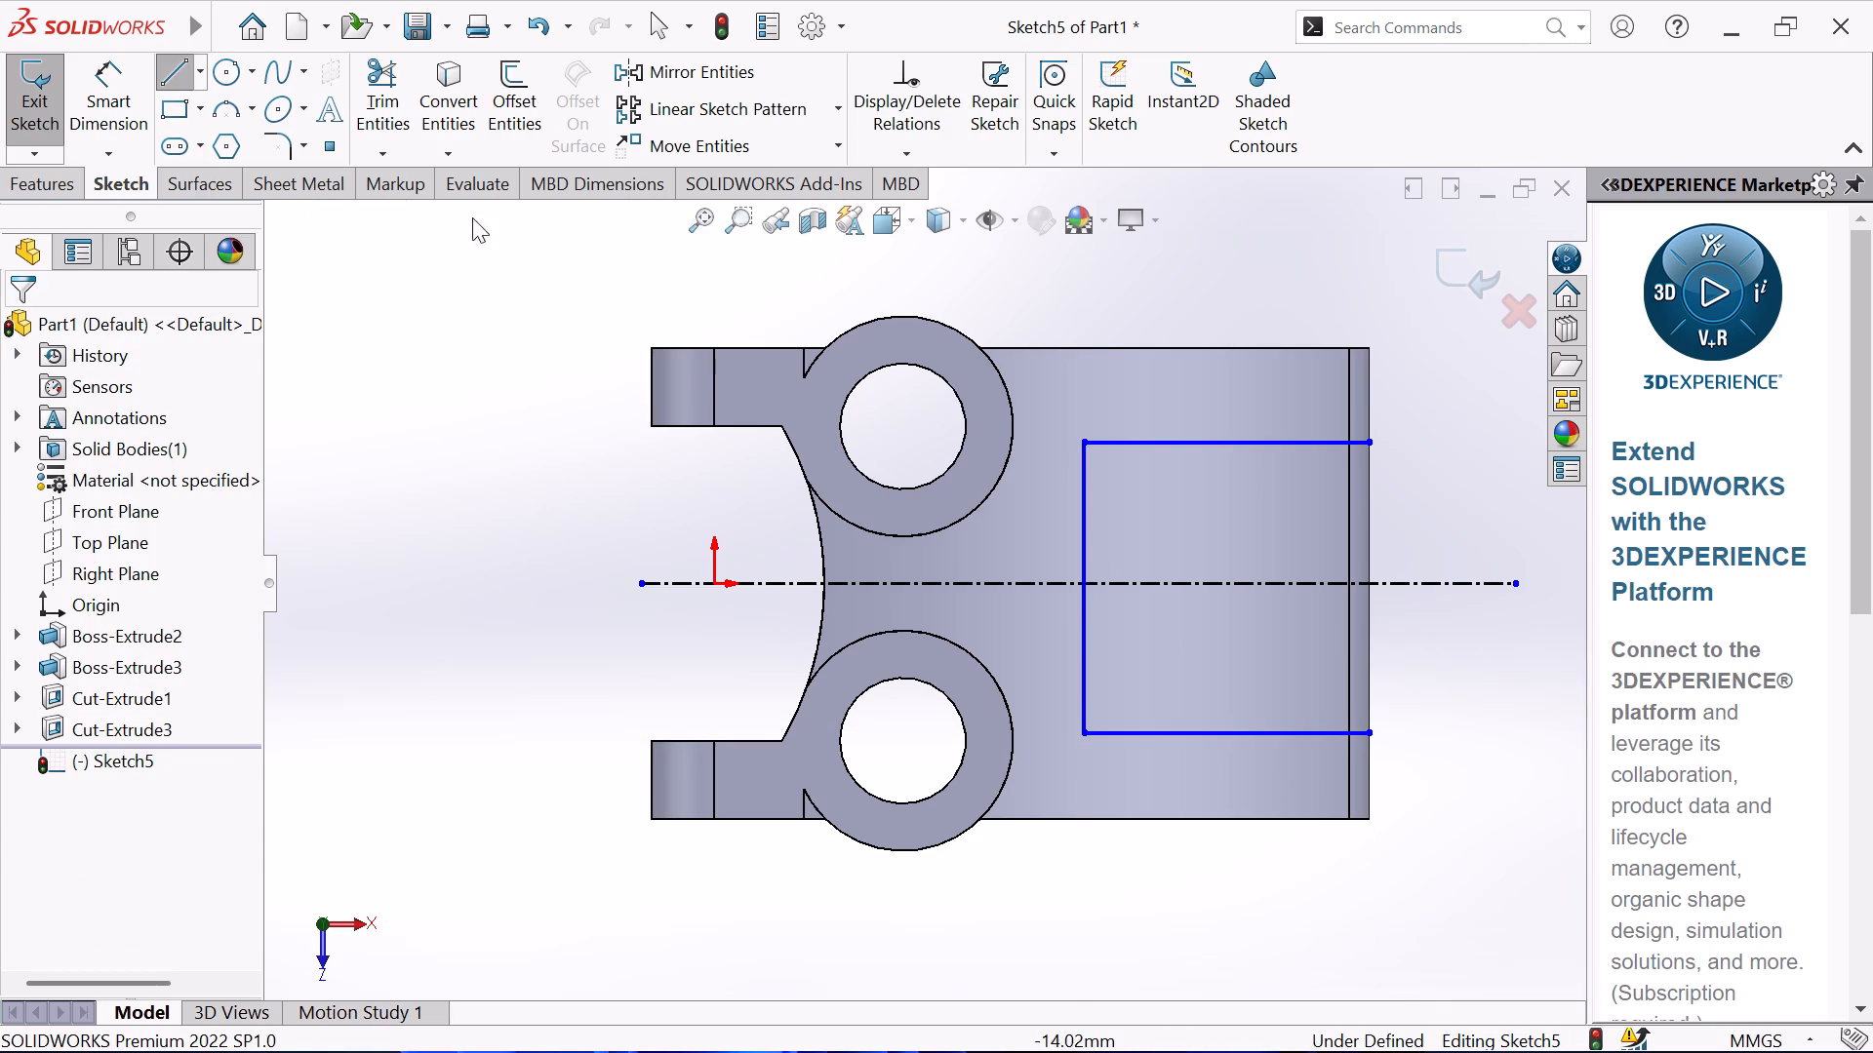
Dimension the upper profile line's end to the part's upper far corner and set the distance to 4.5 mm.
click(70, 96)
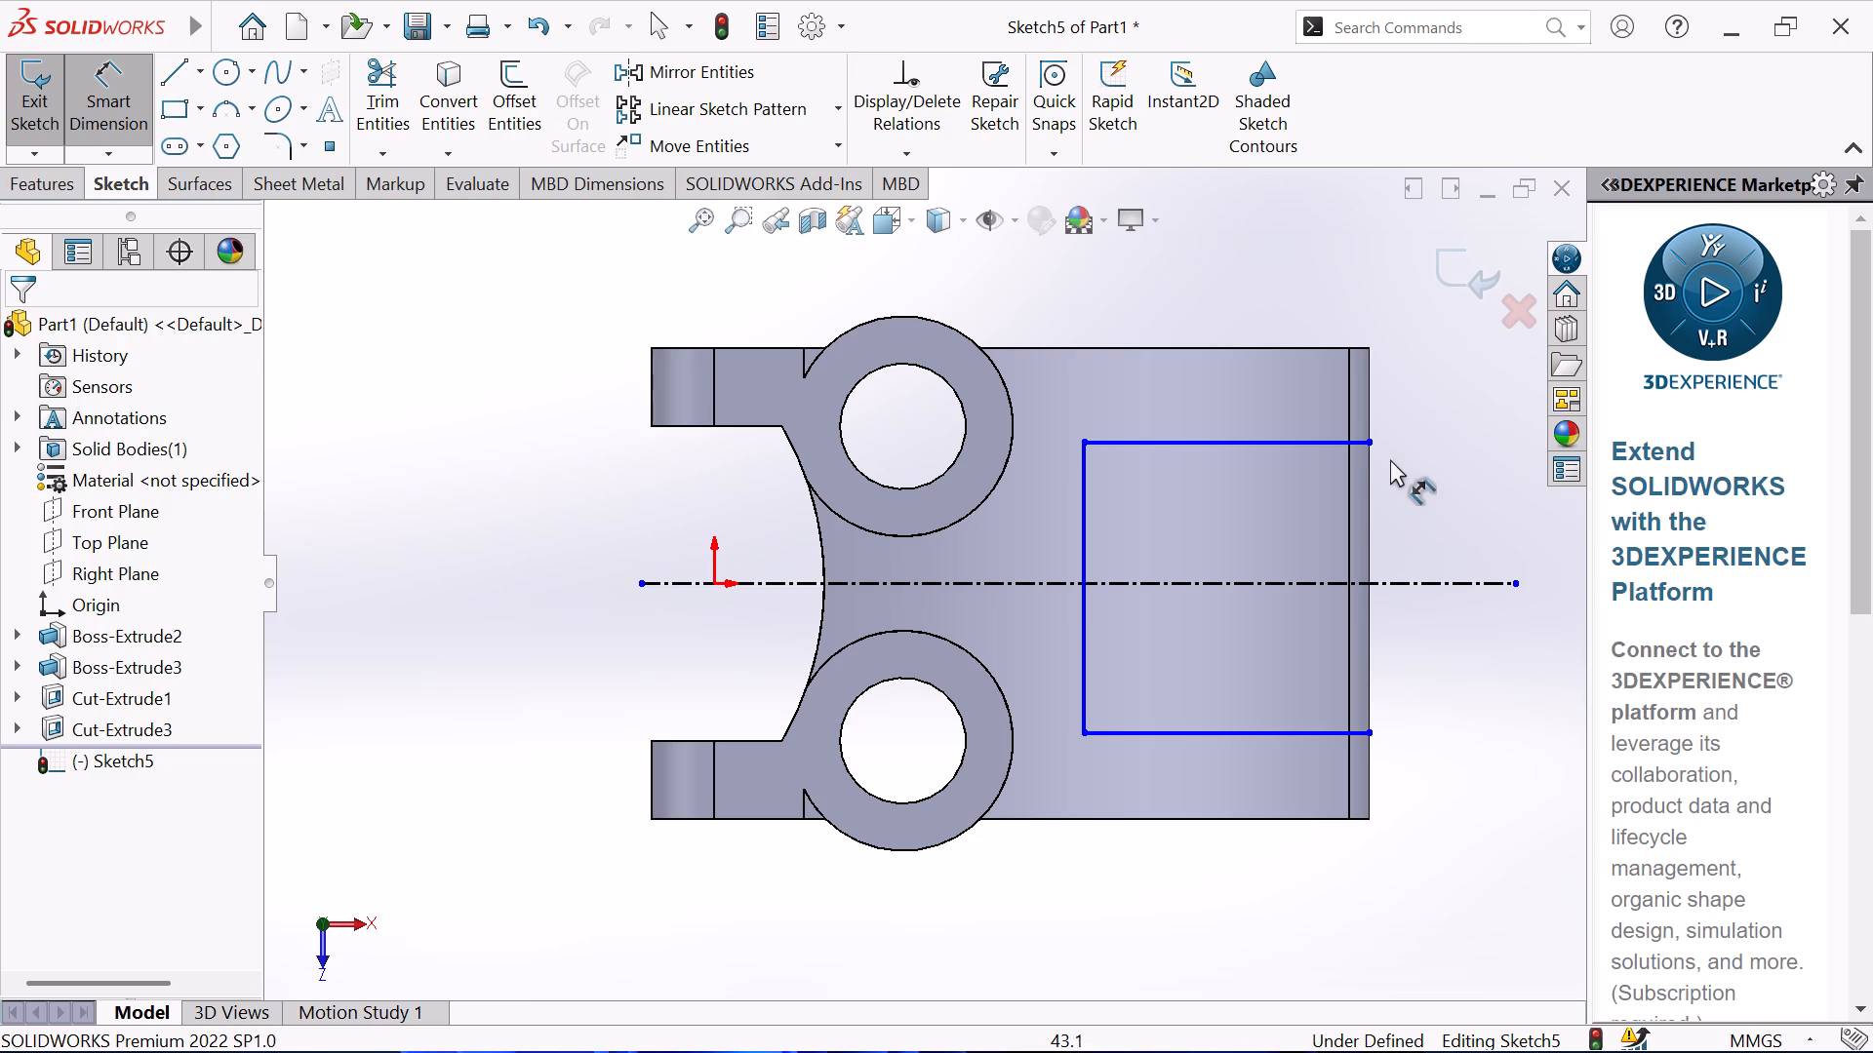
click(1366, 441)
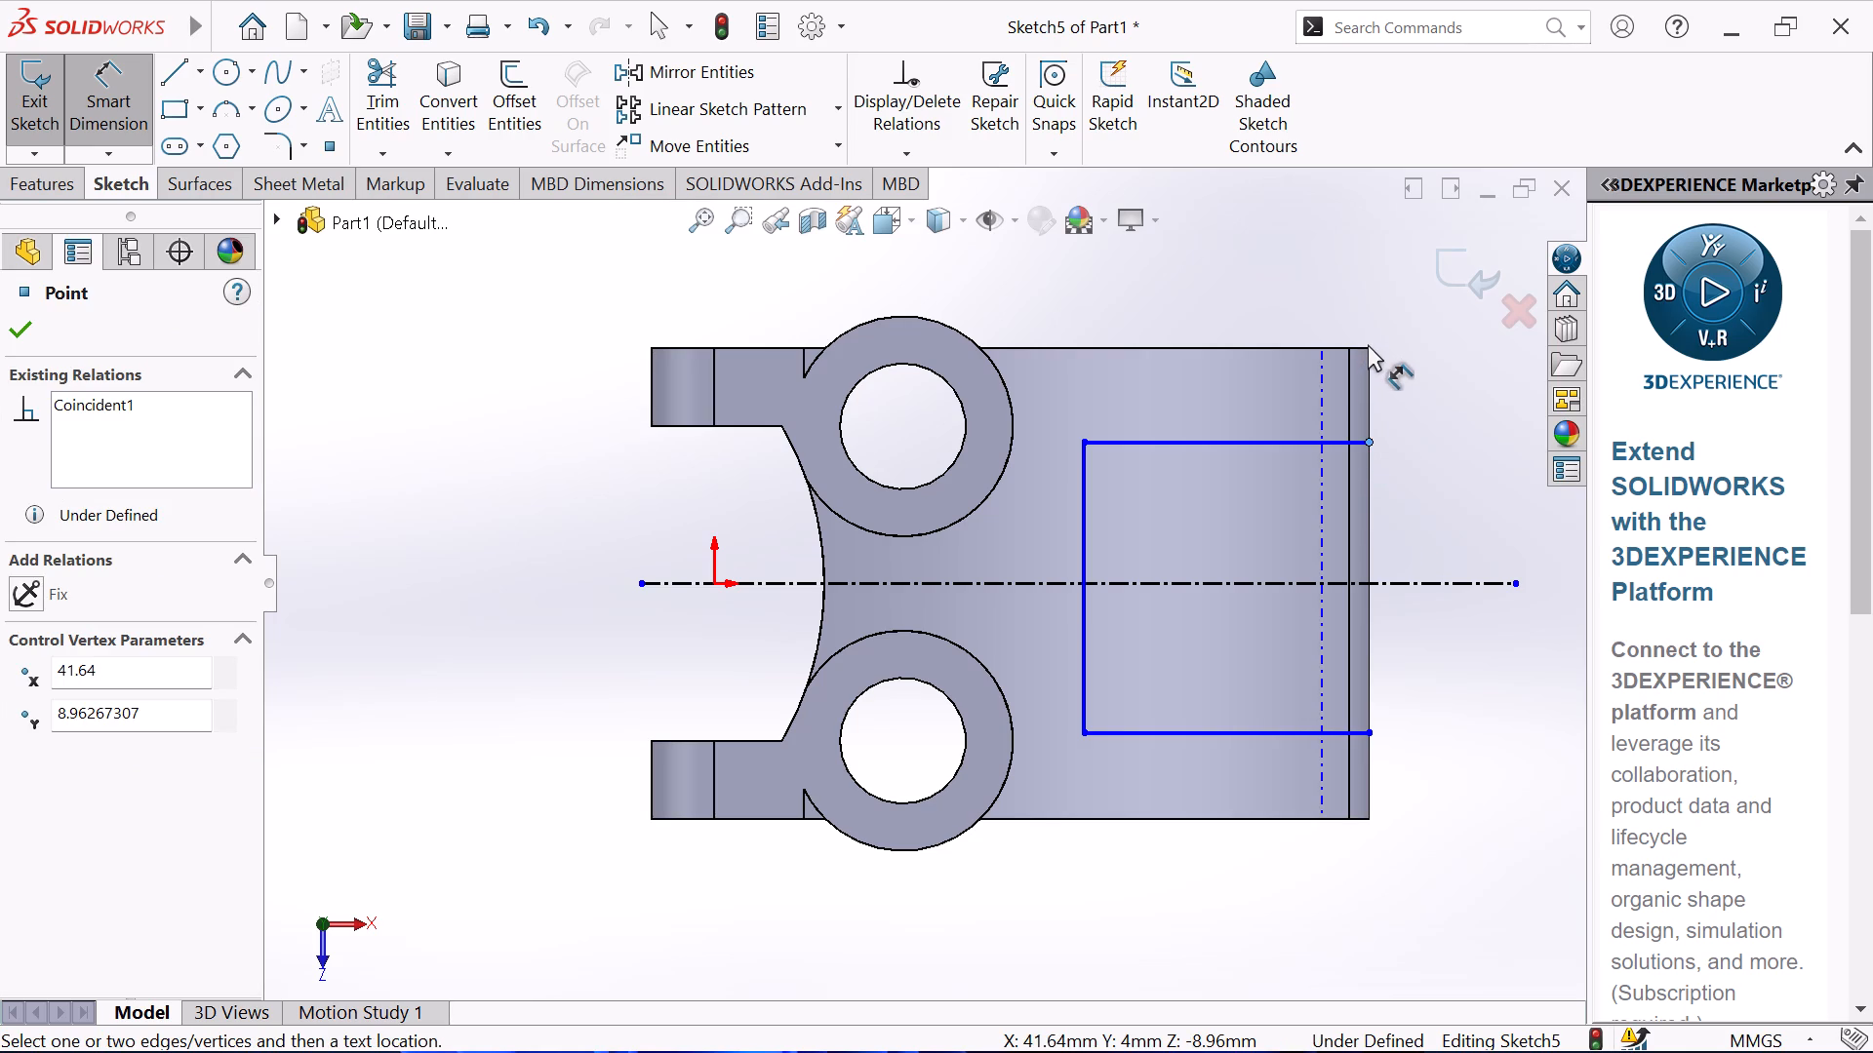
click(1367, 348)
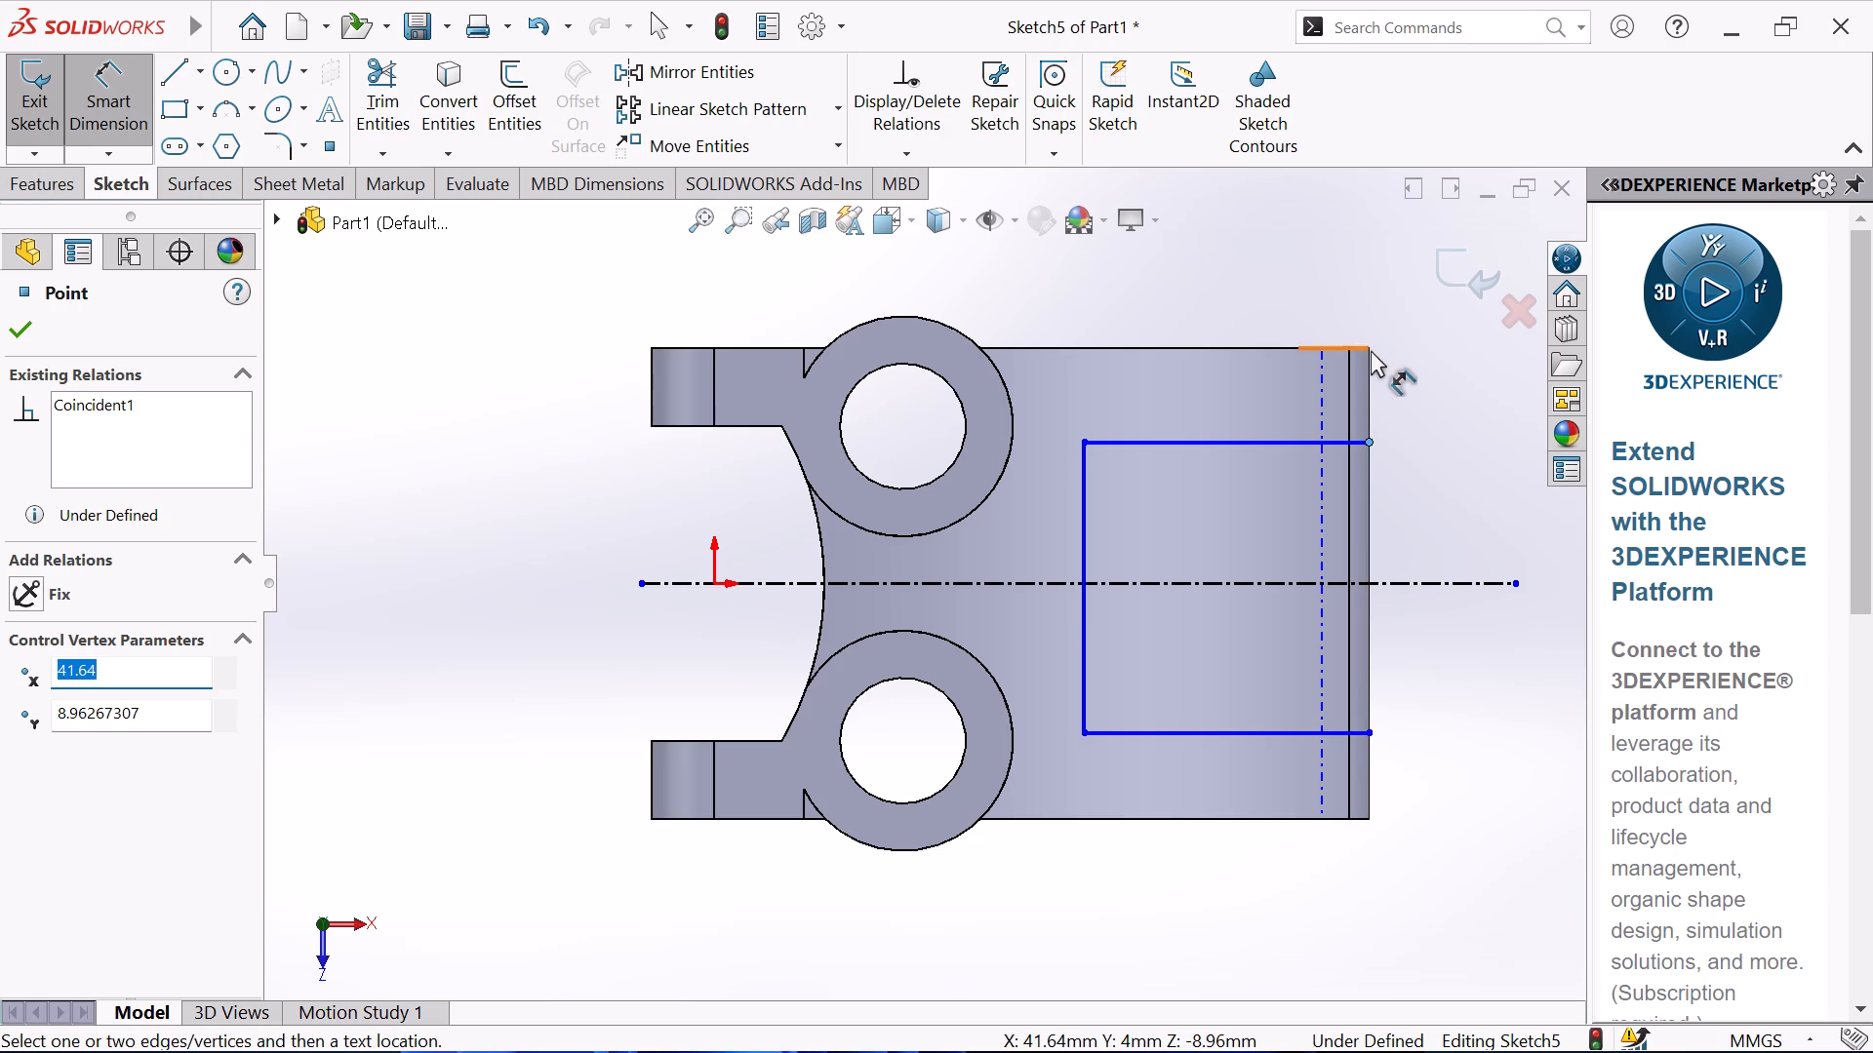
click(1371, 349)
click(1424, 391)
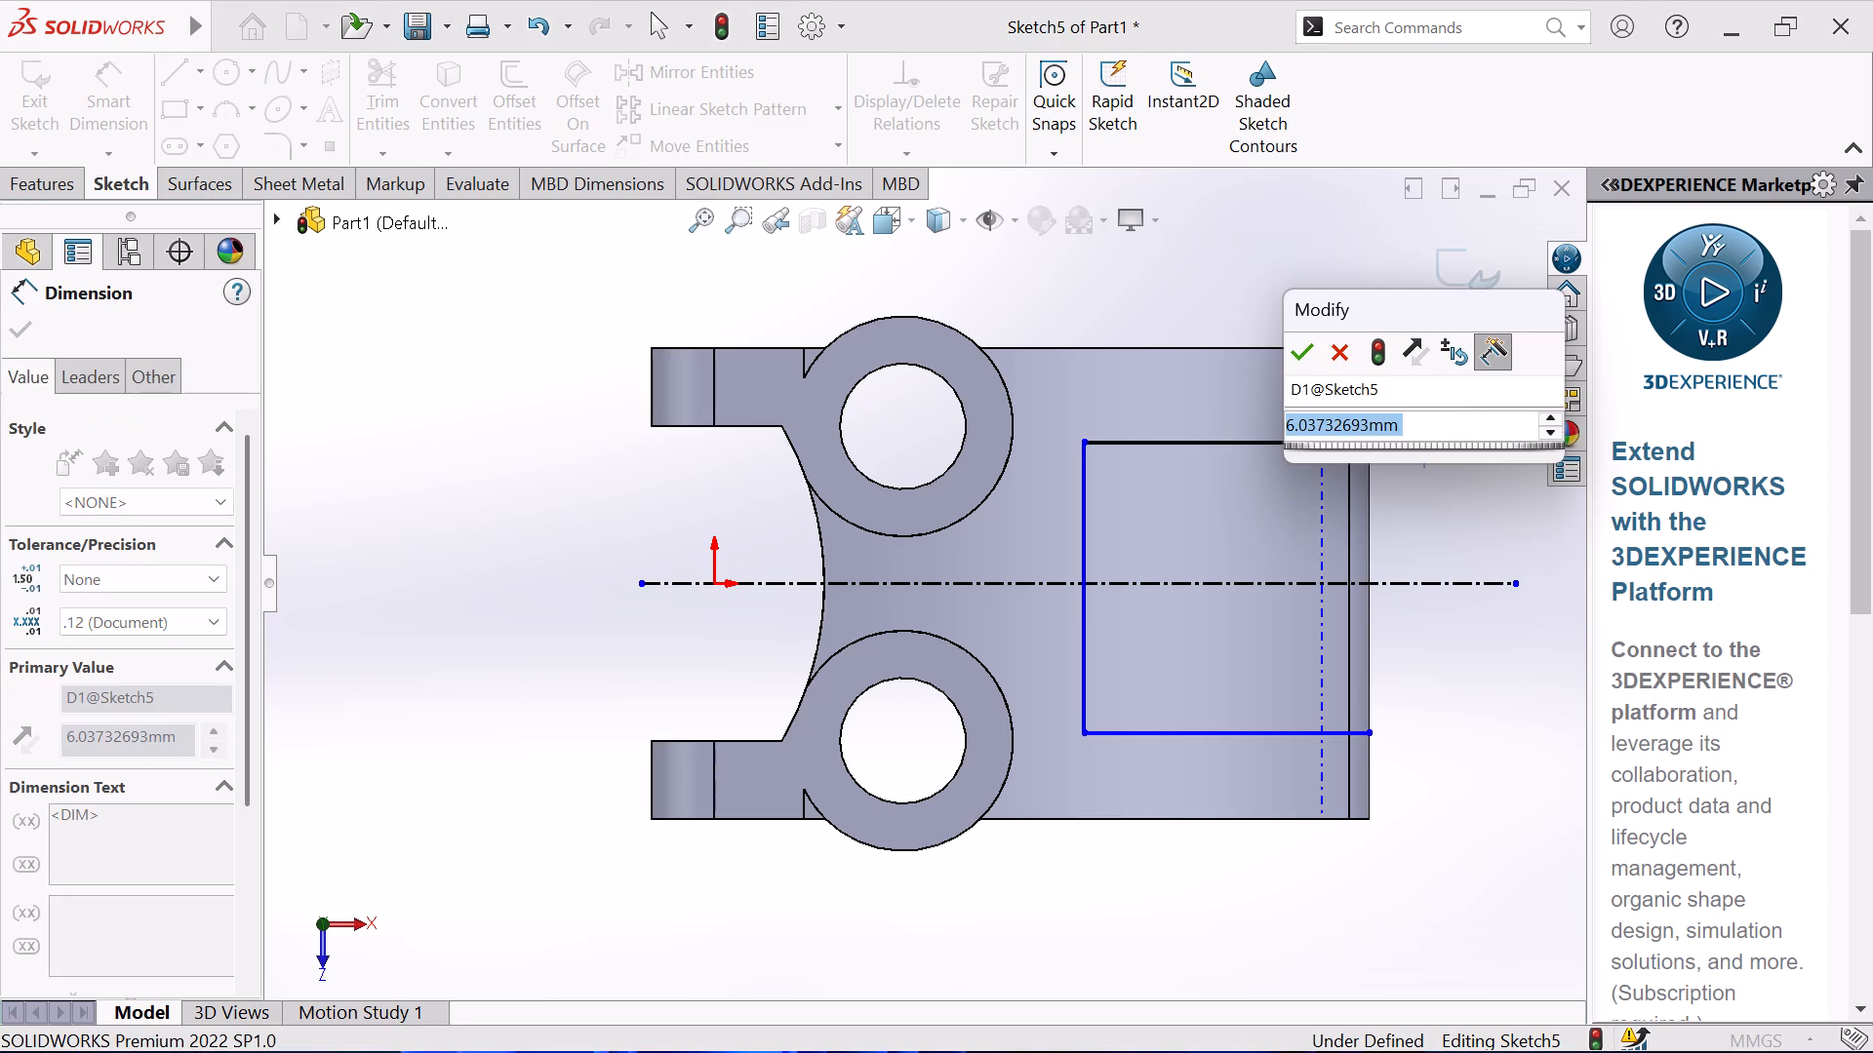
text(4.5)
key(Return)
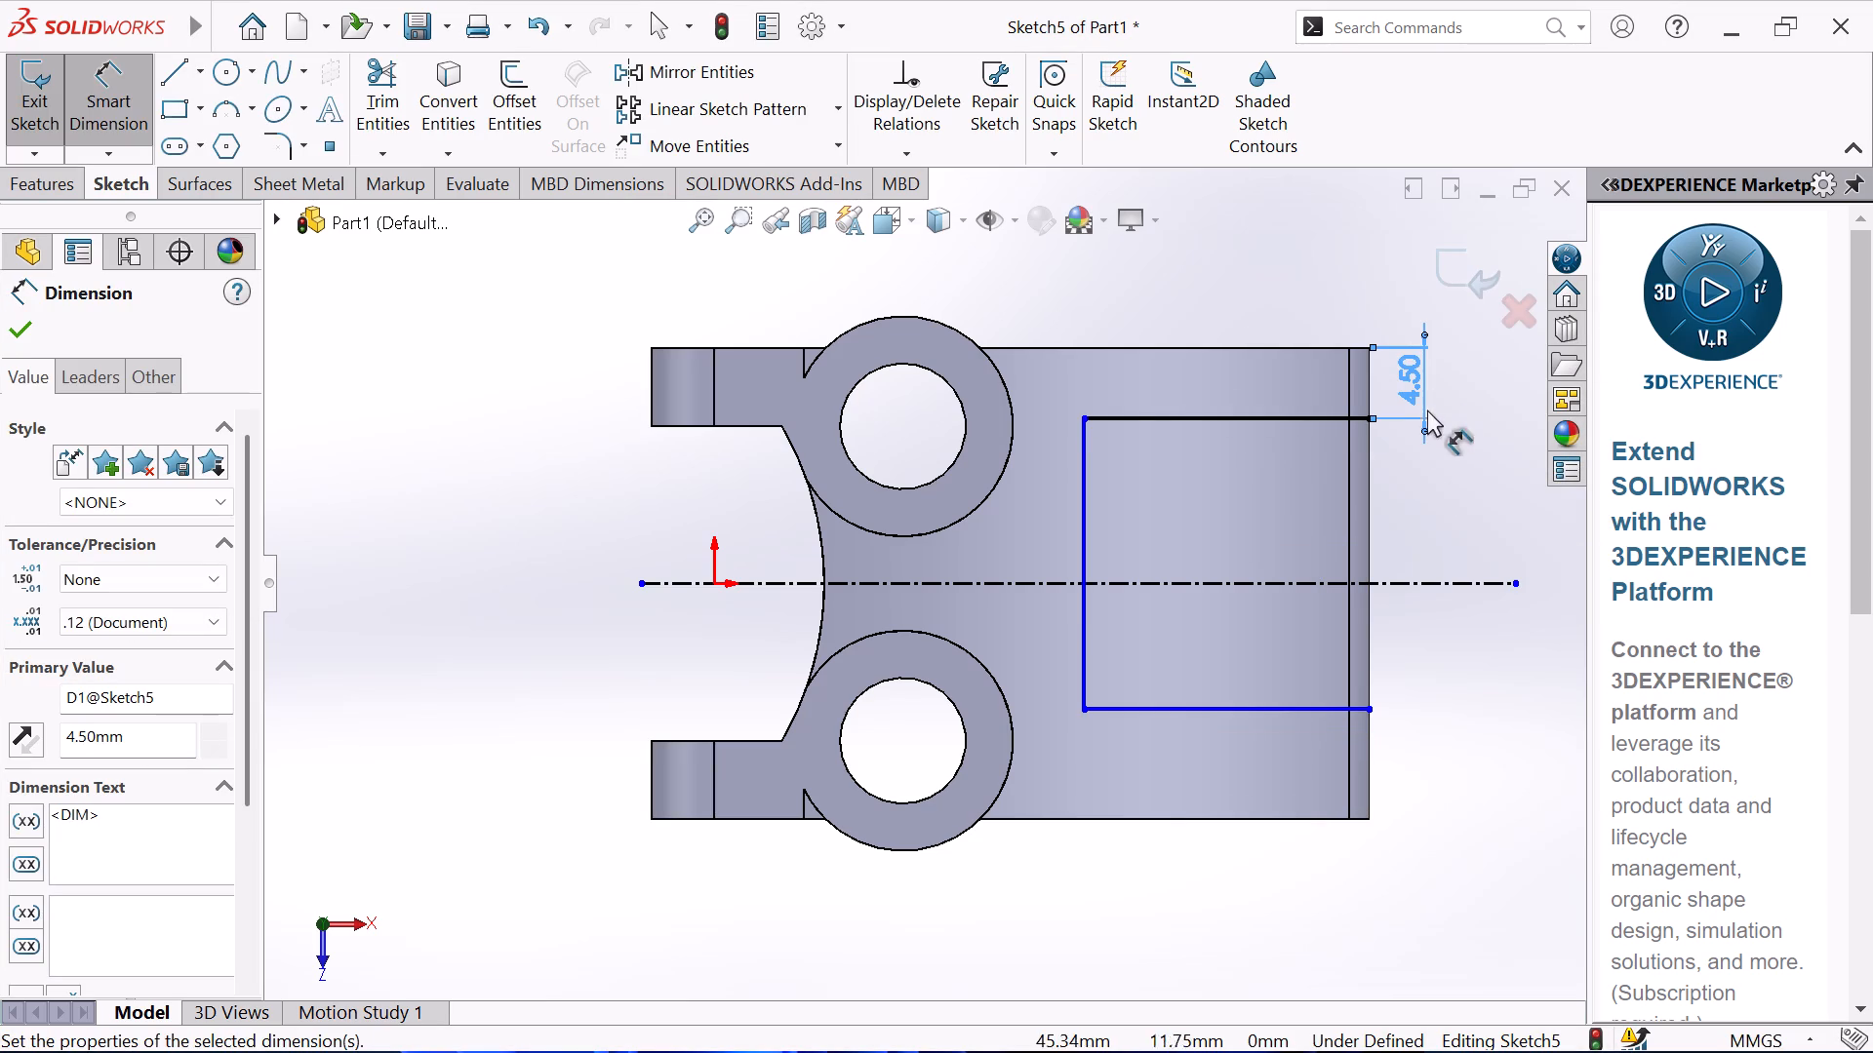
Dimension the lower profile line's end to the part's lower far corner and set the distance to 4.5 mm.
click(1369, 709)
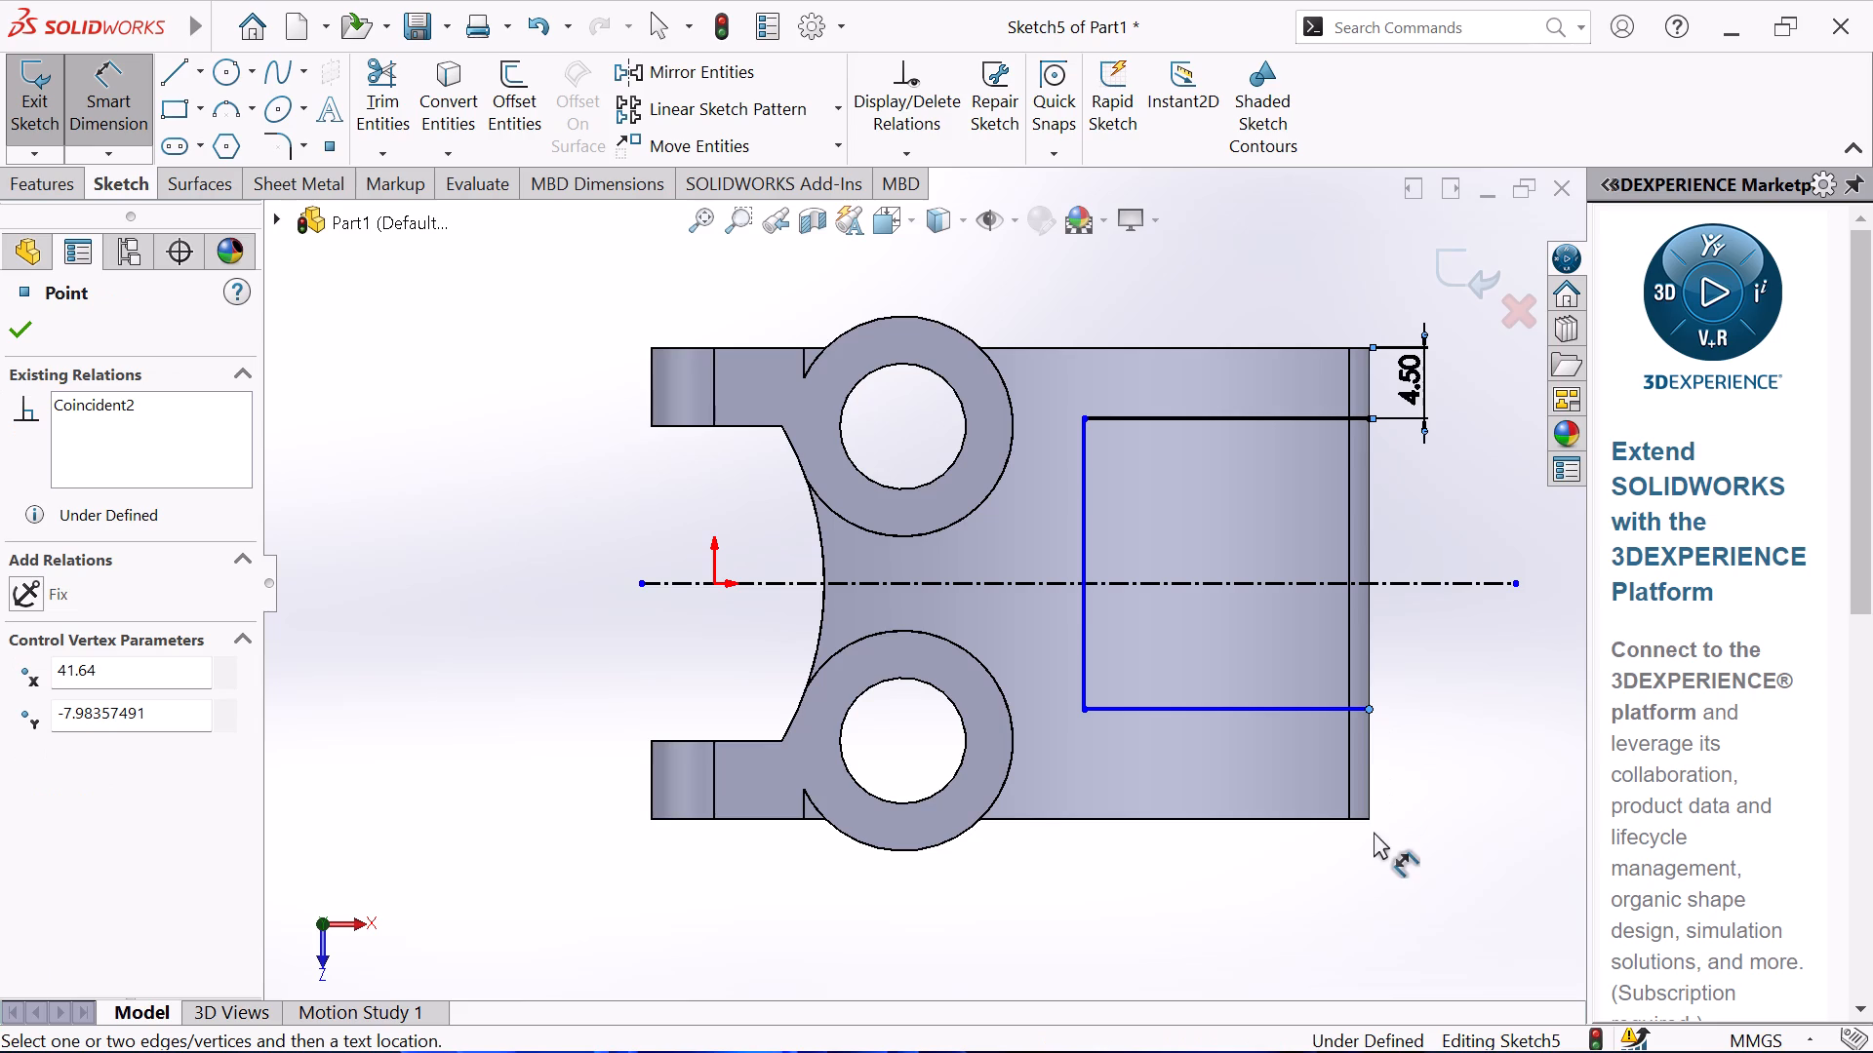
click(1367, 822)
click(1446, 755)
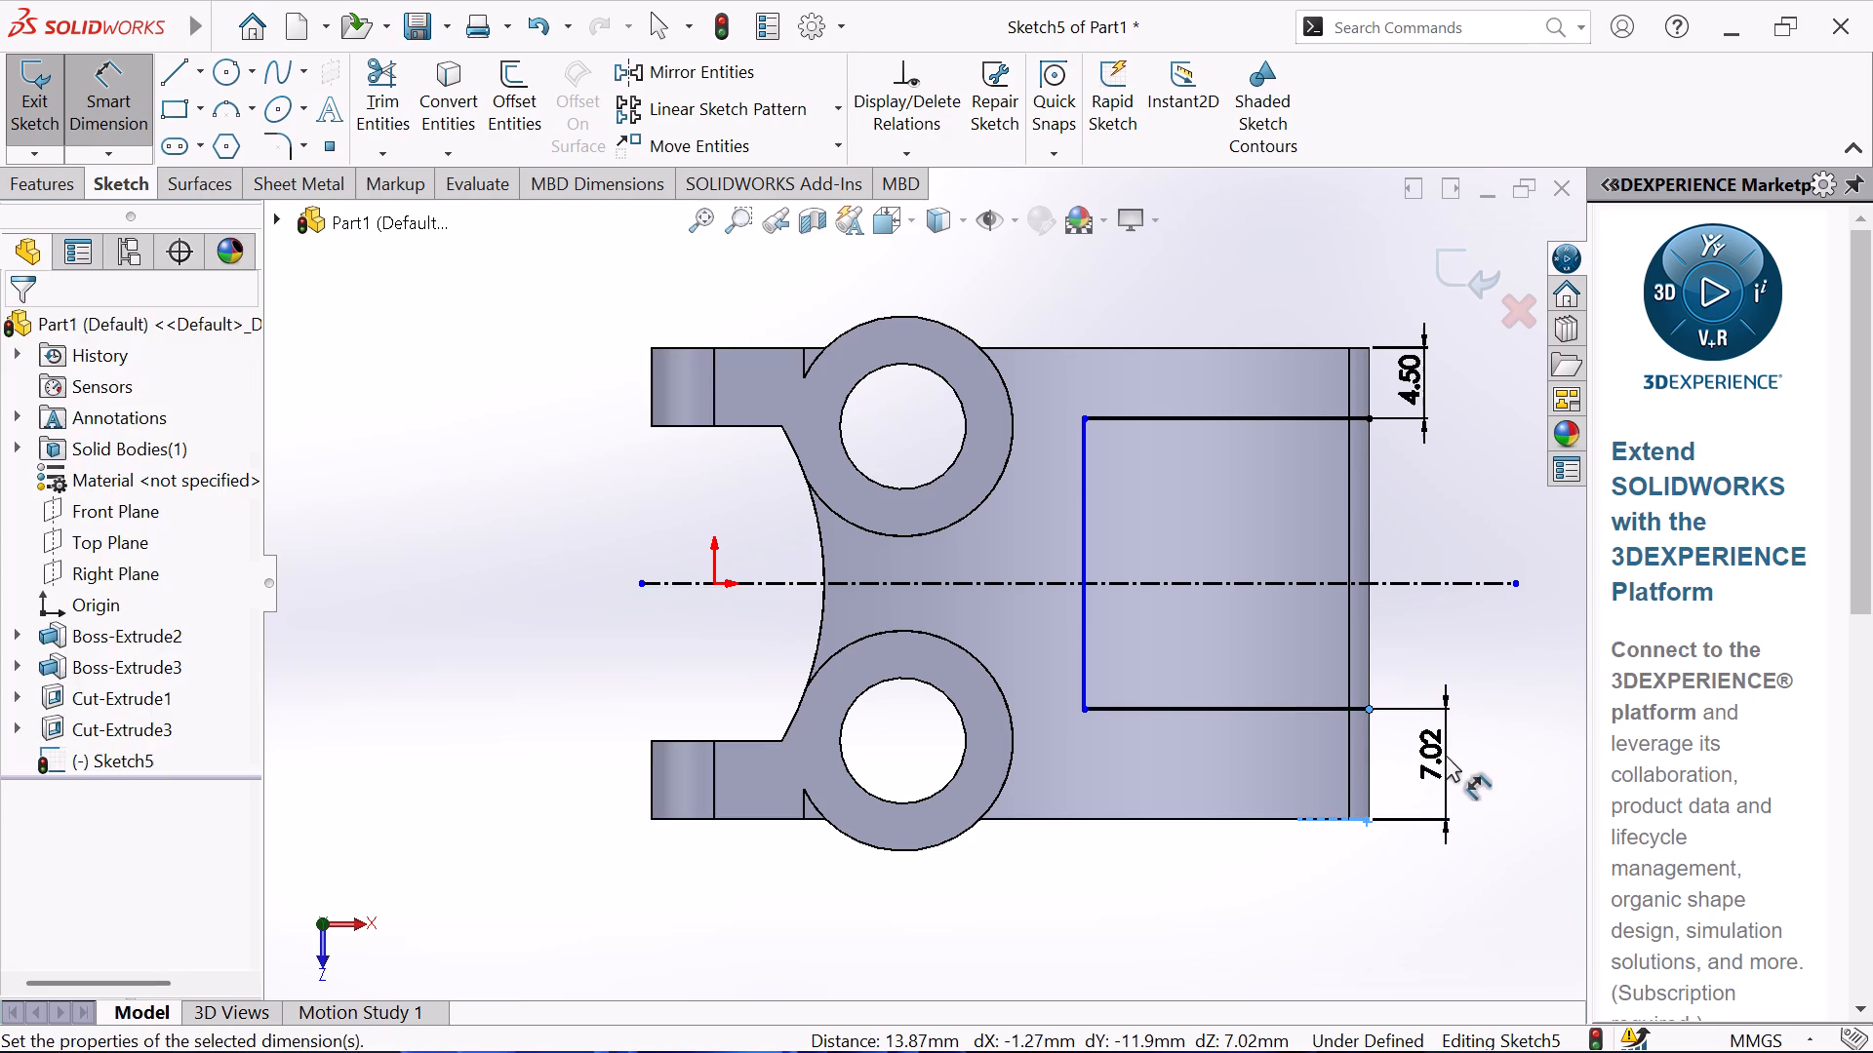
key(4)
text(.5)
key(Return)
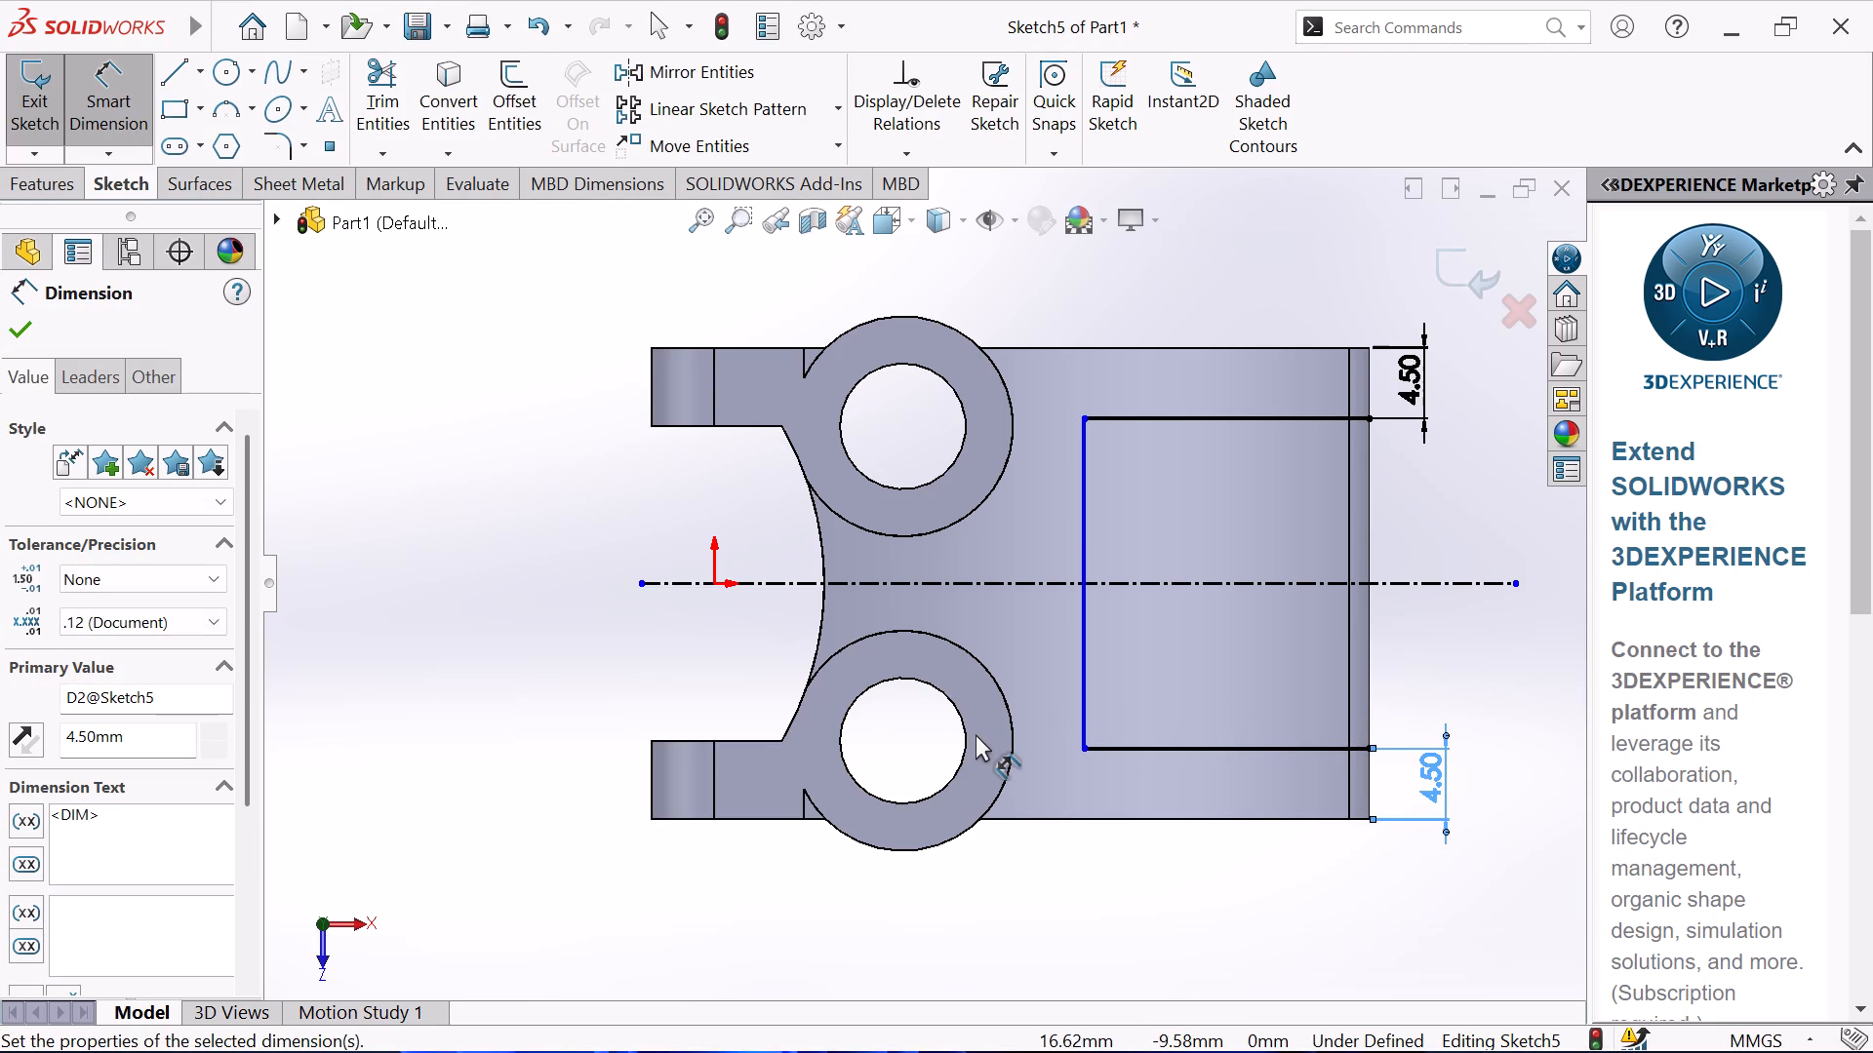
Dimension the horizontal distance from the lower boss hole's centre to the profile's vertical line as 6 mm.
click(1082, 595)
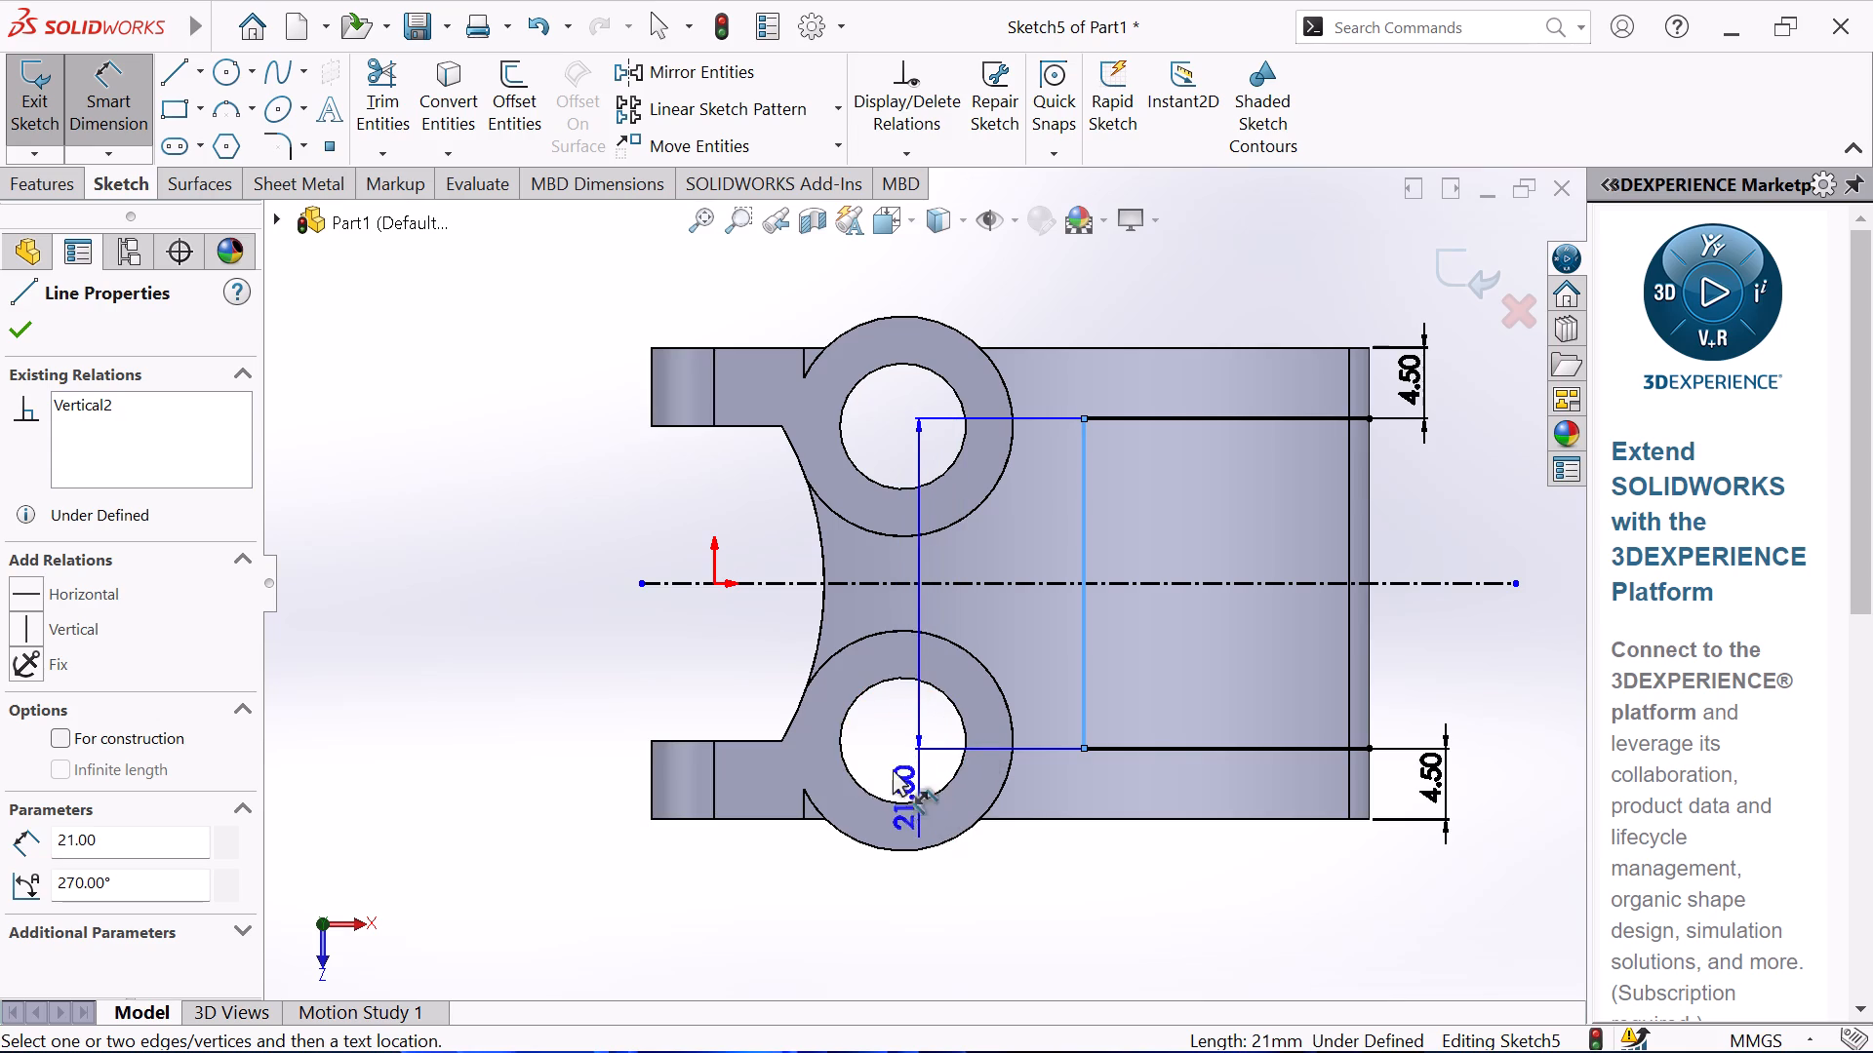
key(Escape)
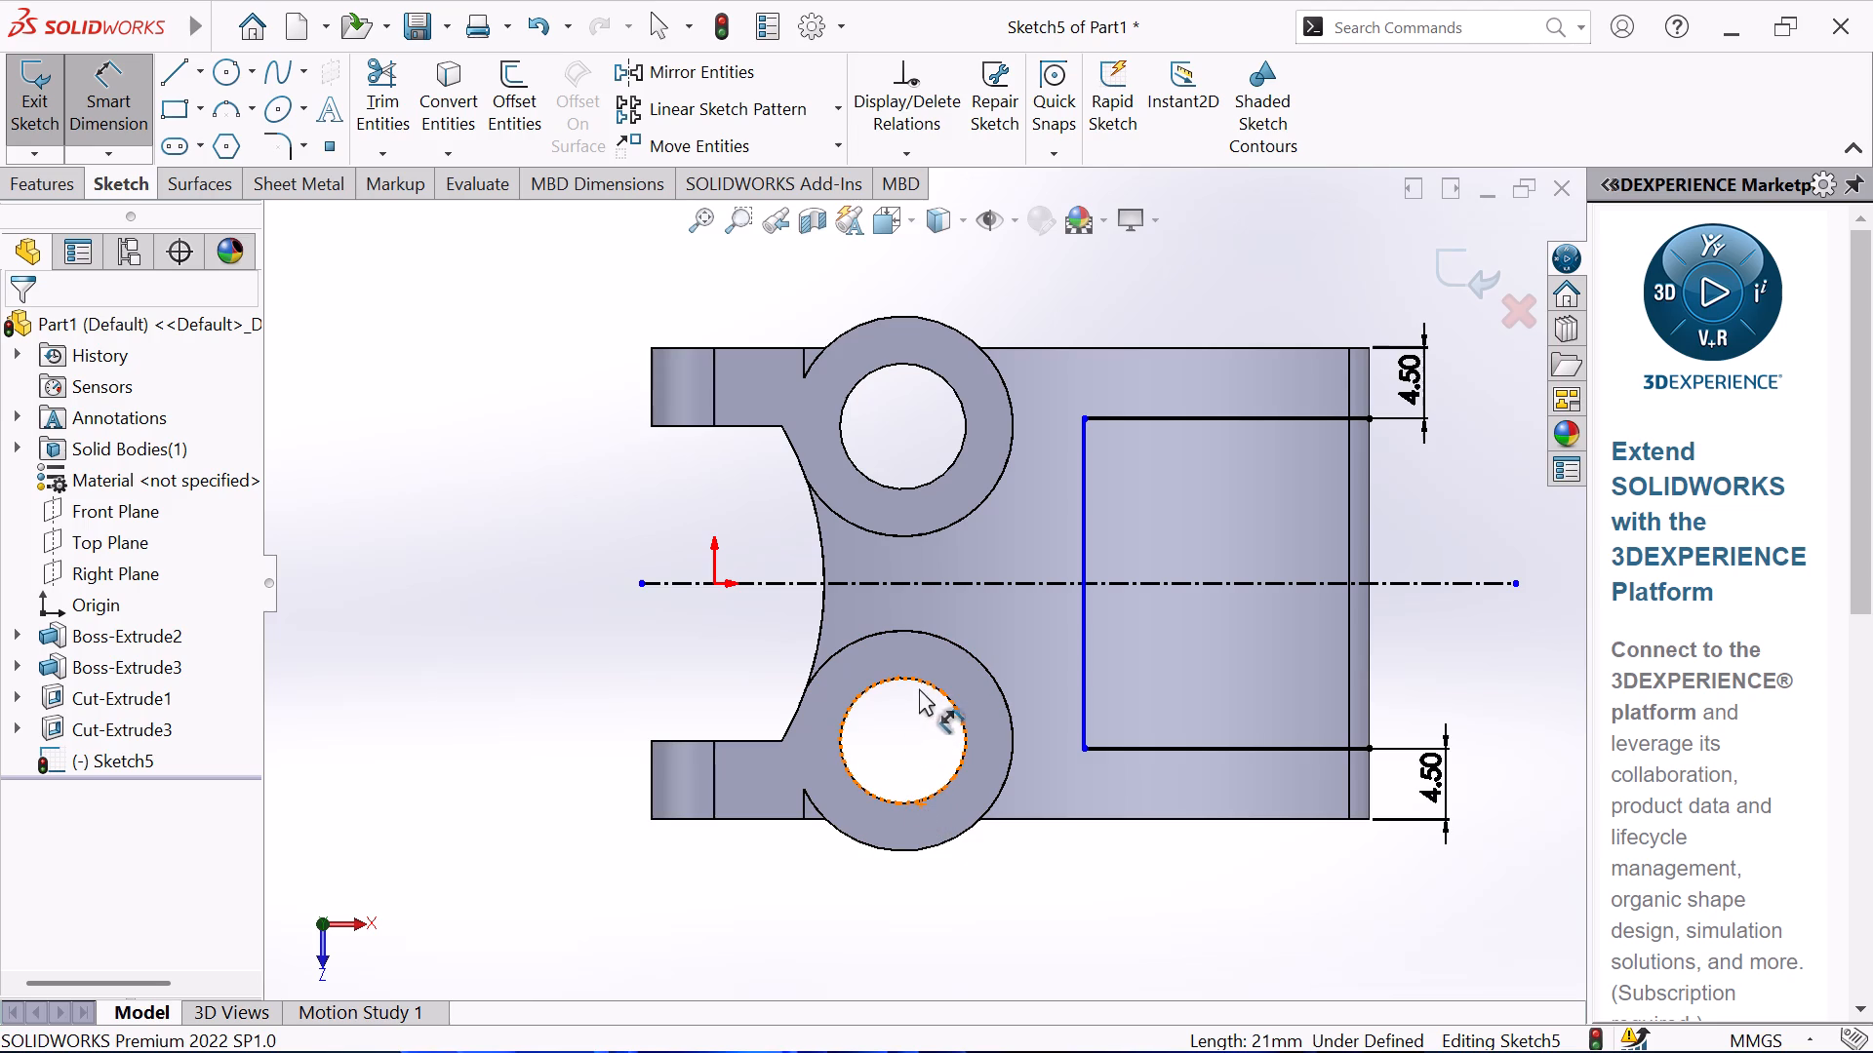
click(948, 705)
click(952, 701)
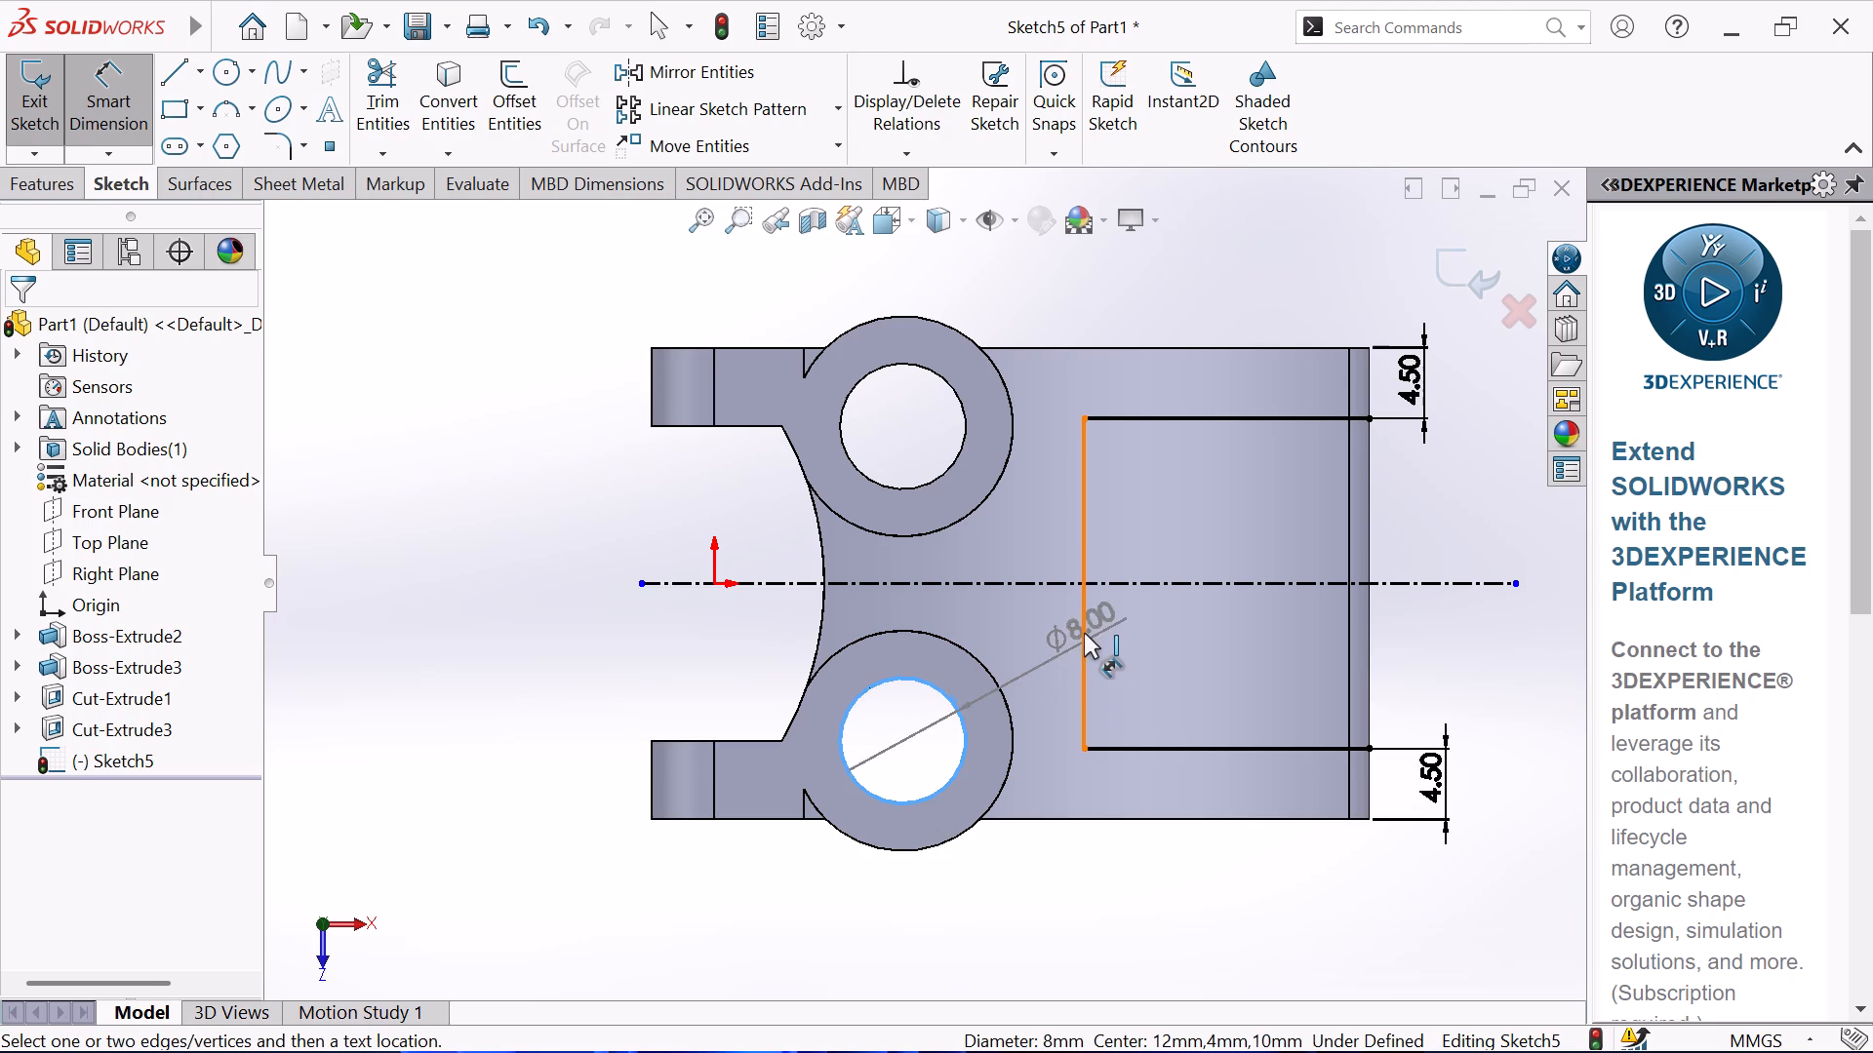
click(1084, 627)
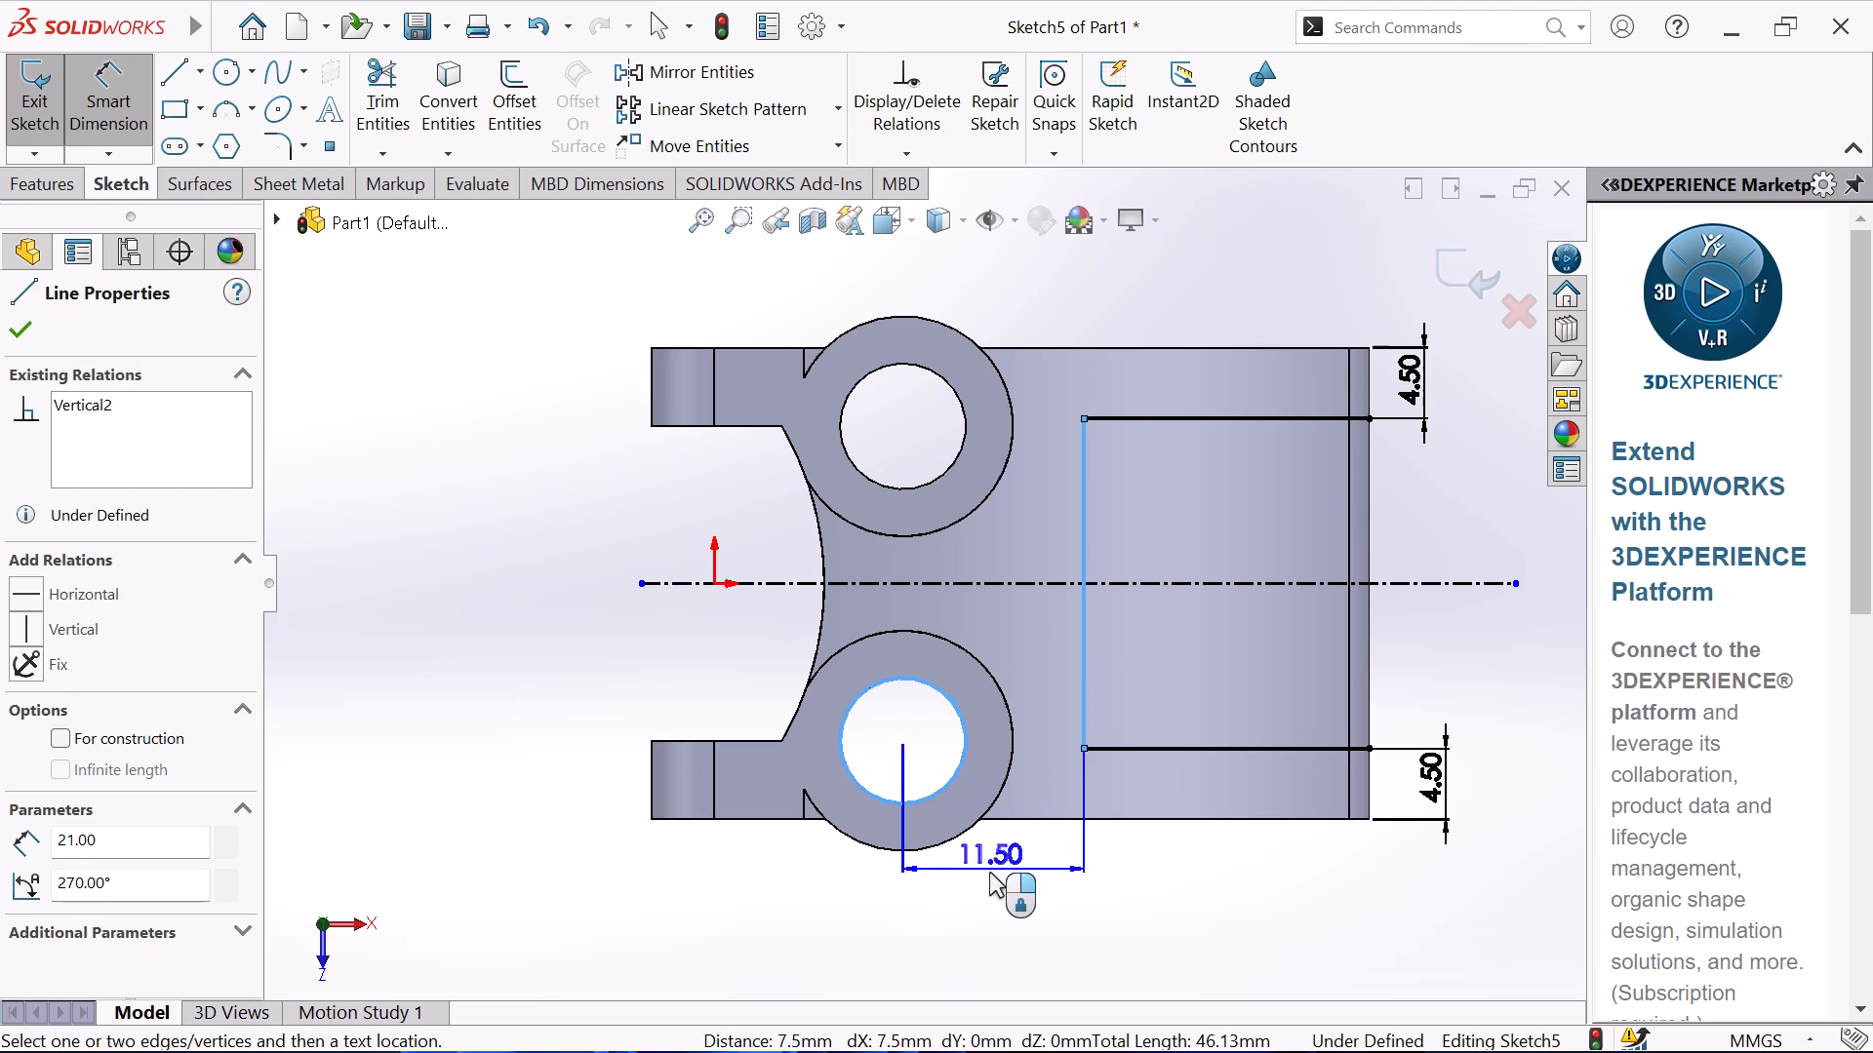
click(988, 875)
key(6)
key(Return)
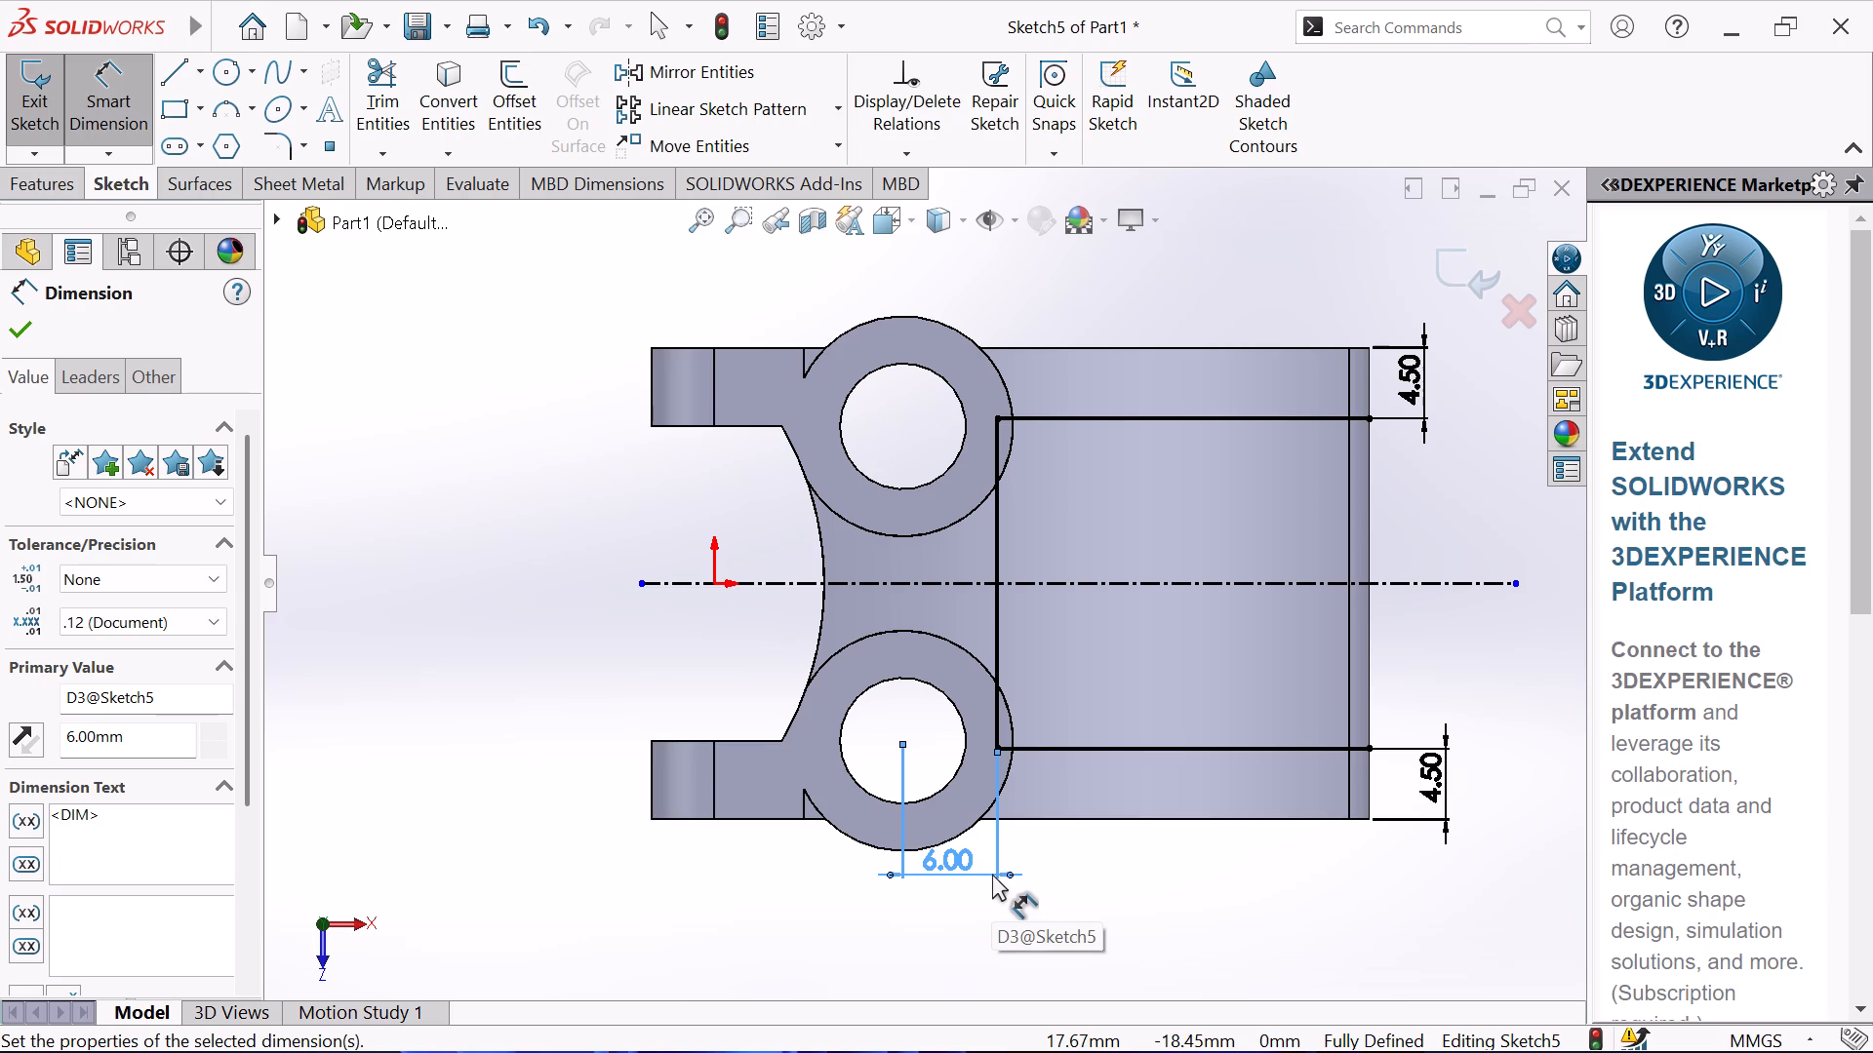
right_click(518, 630)
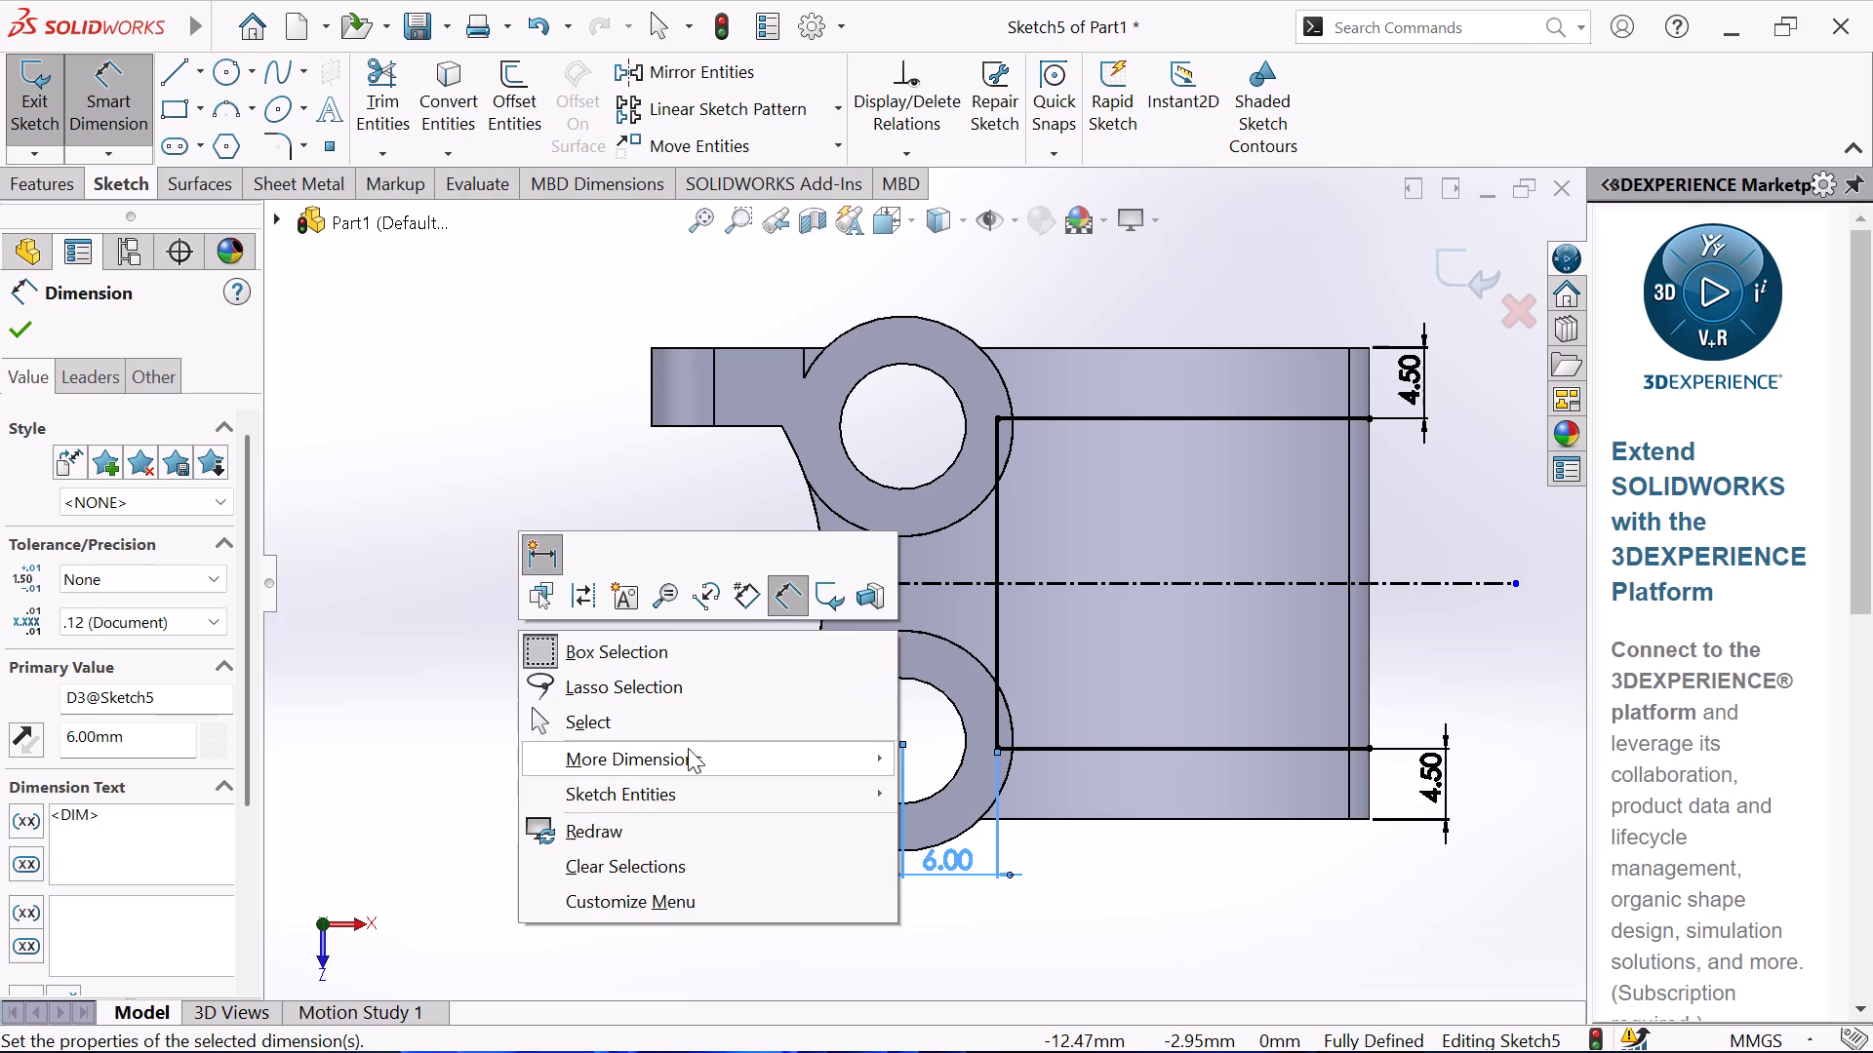
click(675, 721)
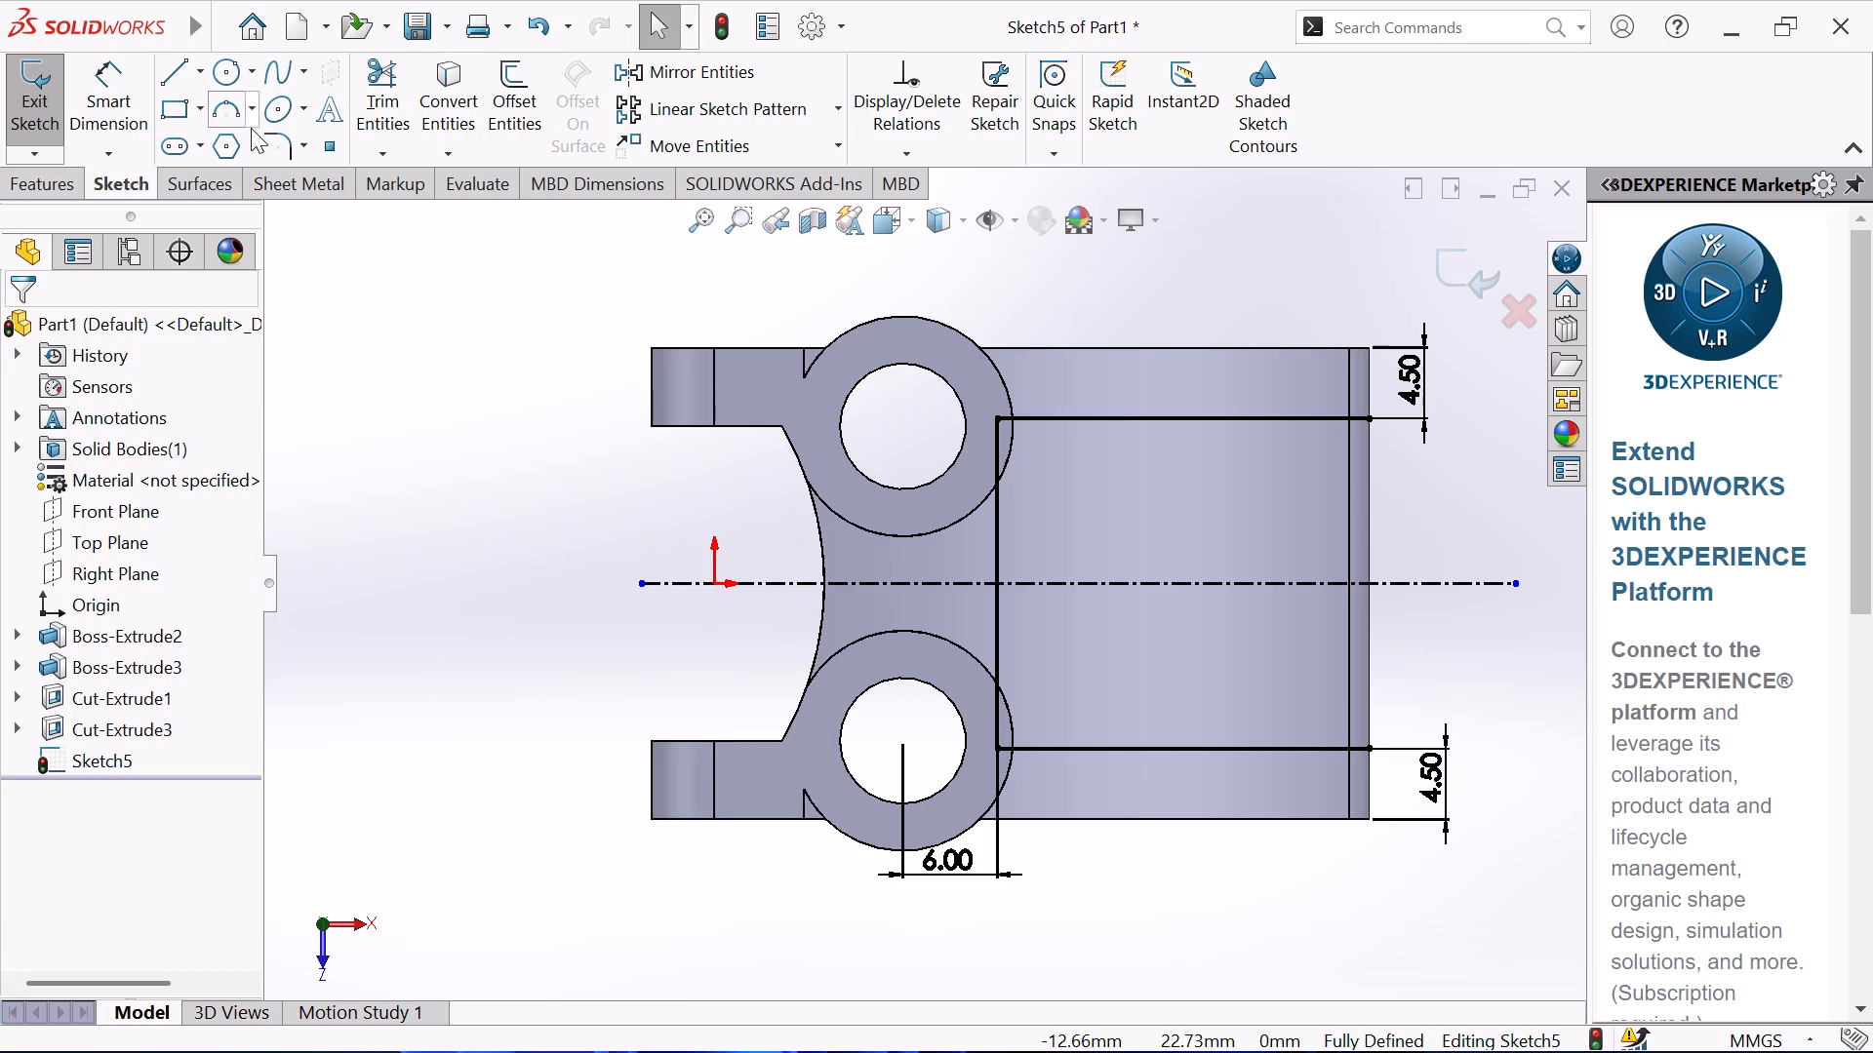
Apply 5 mm sketch fillets to the two corners of the profile next to the bosses.
click(276, 144)
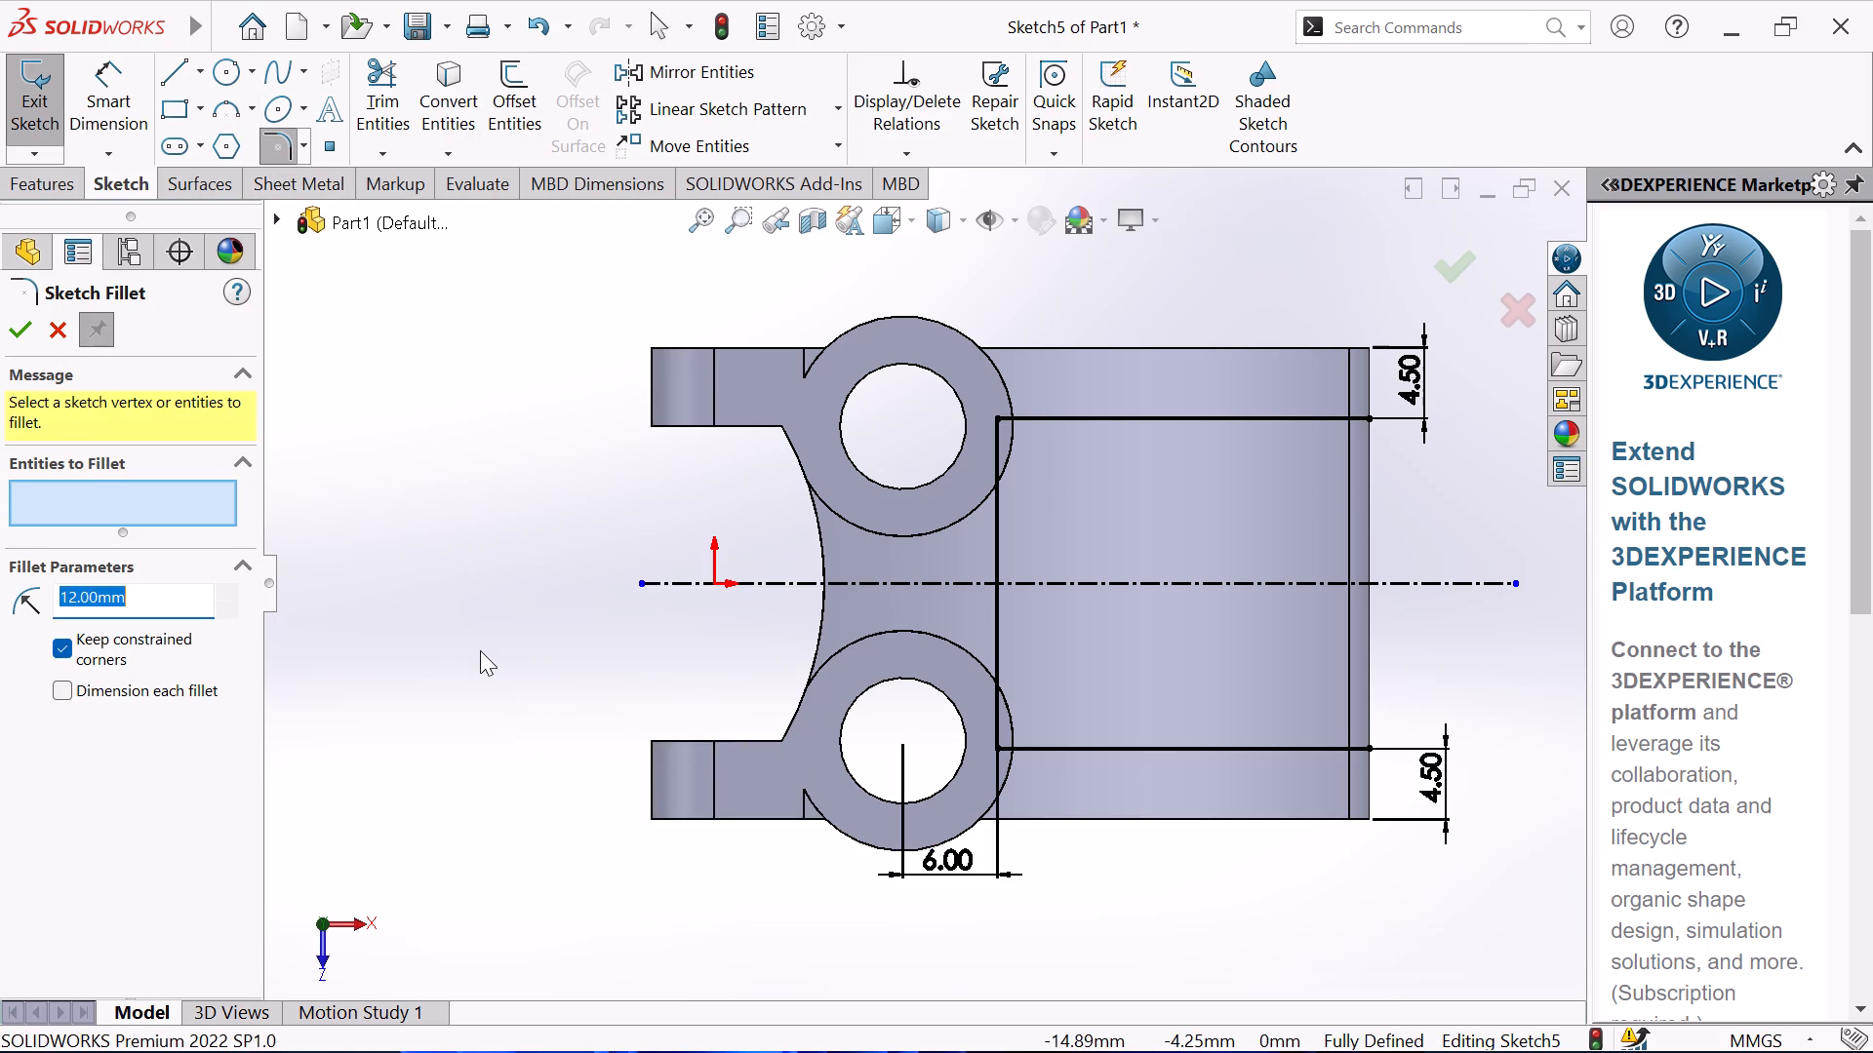
key(5)
click(387, 650)
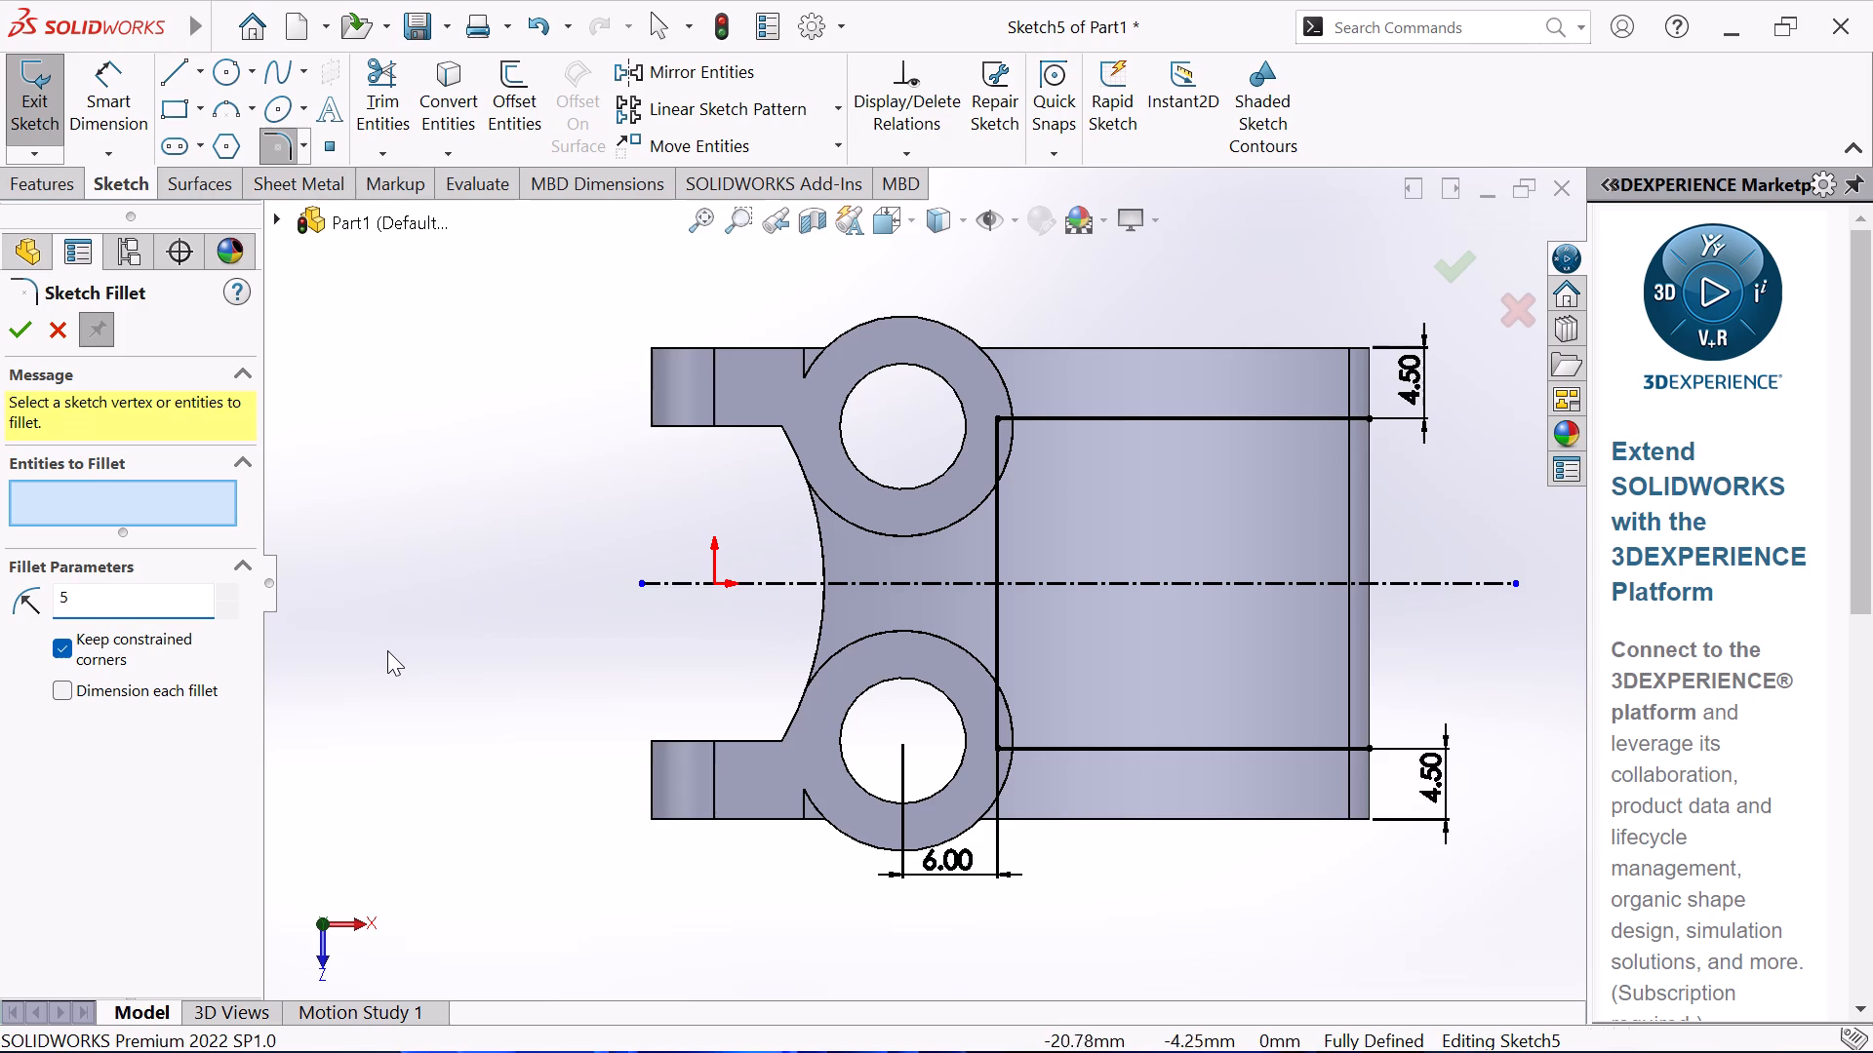
click(997, 420)
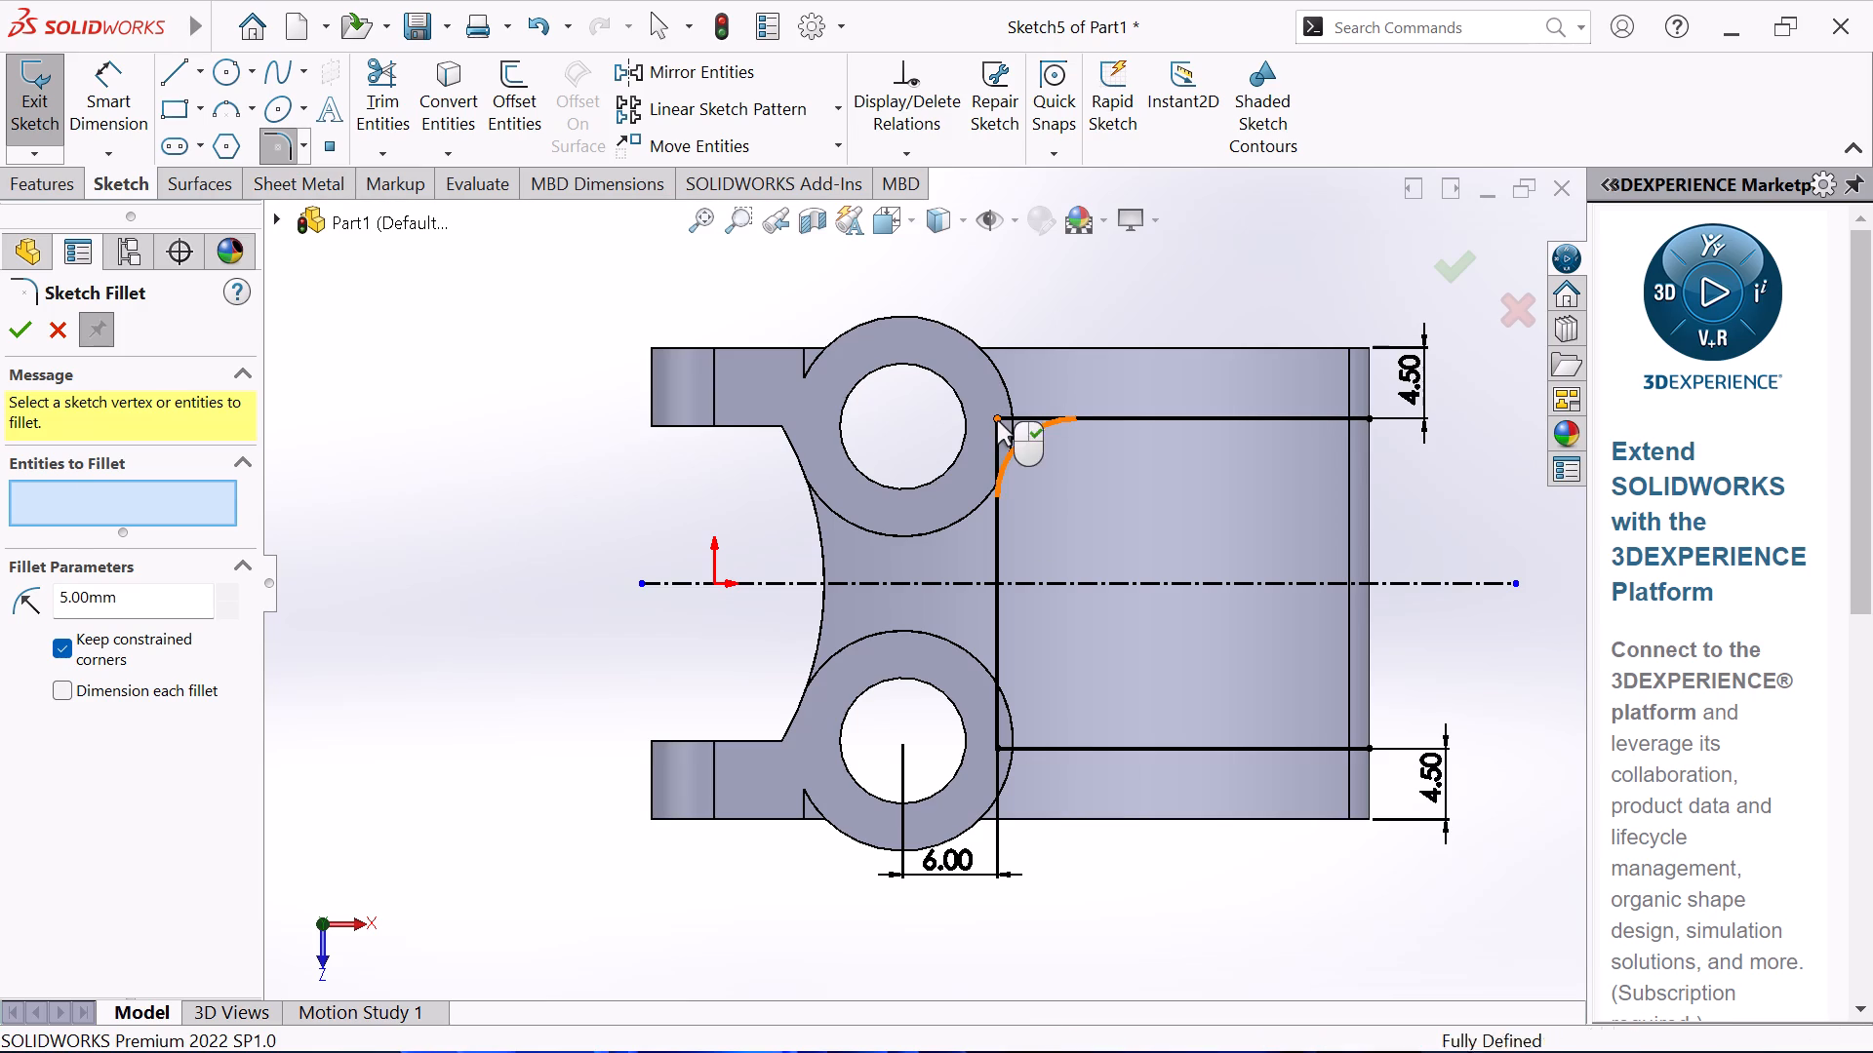
click(999, 752)
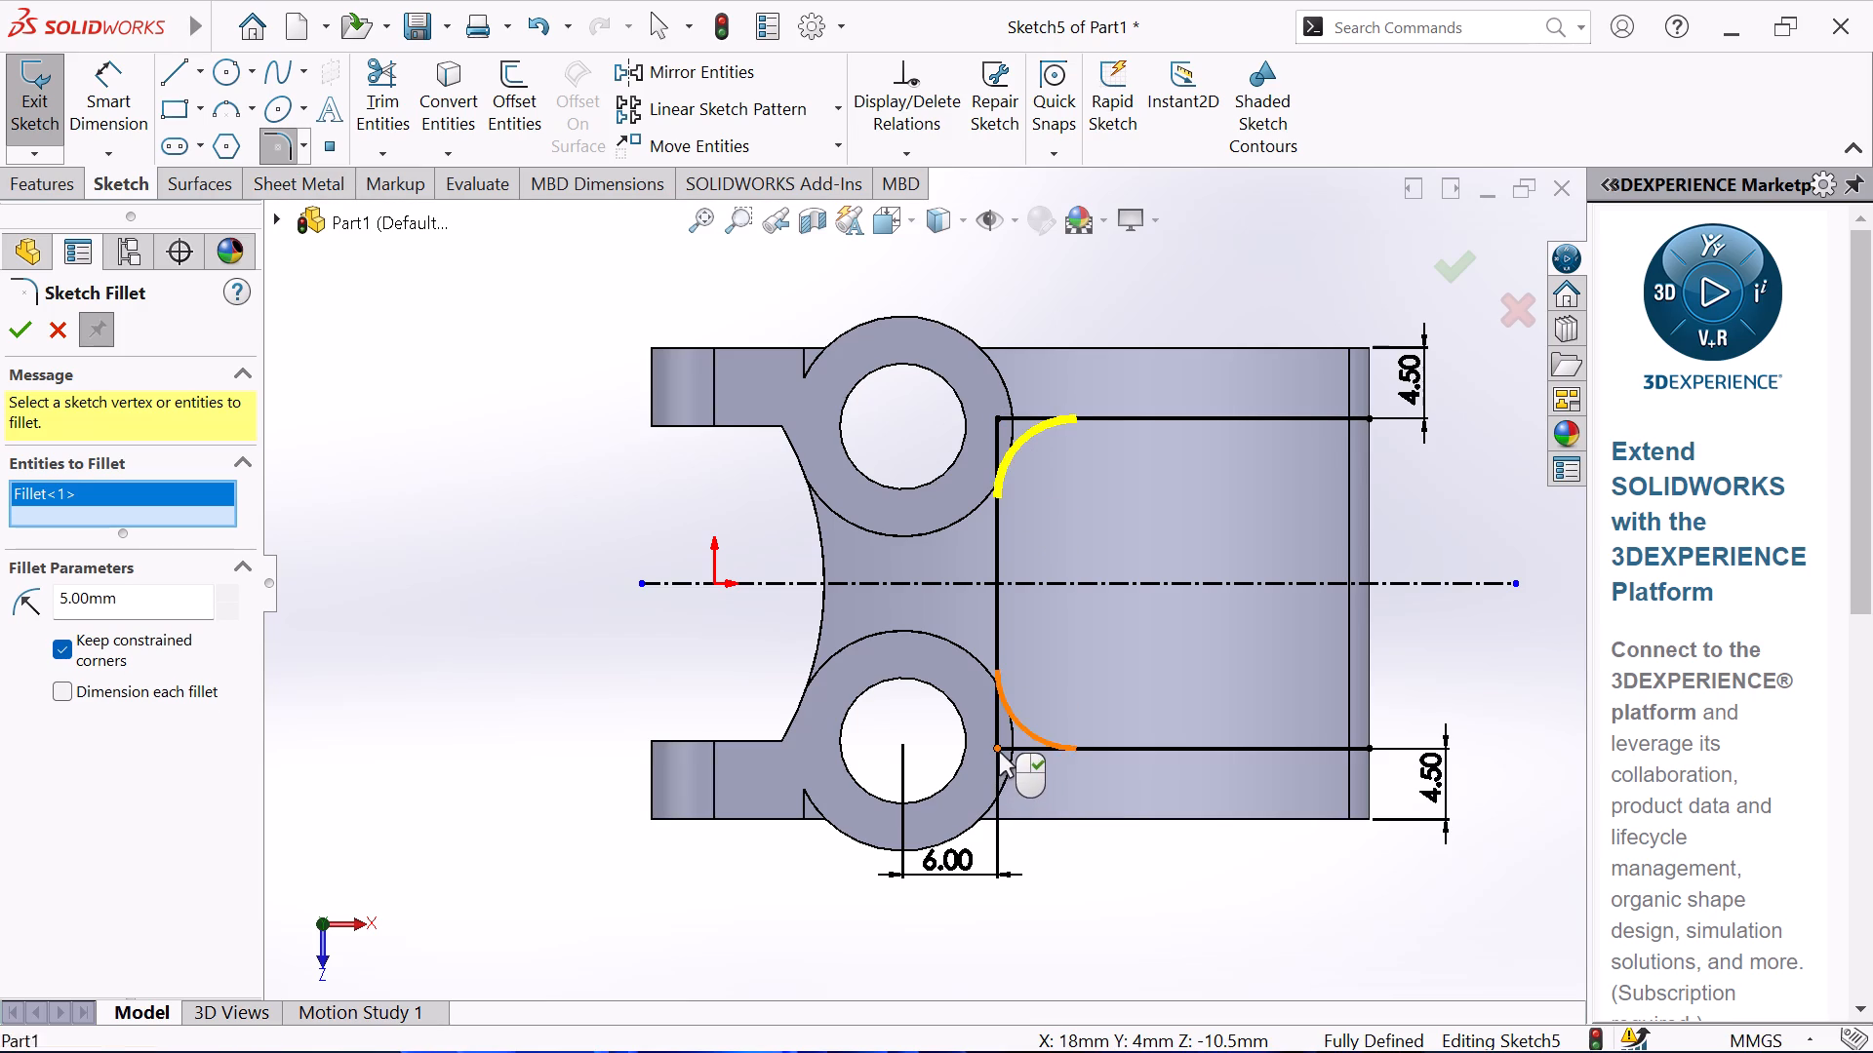
click(21, 330)
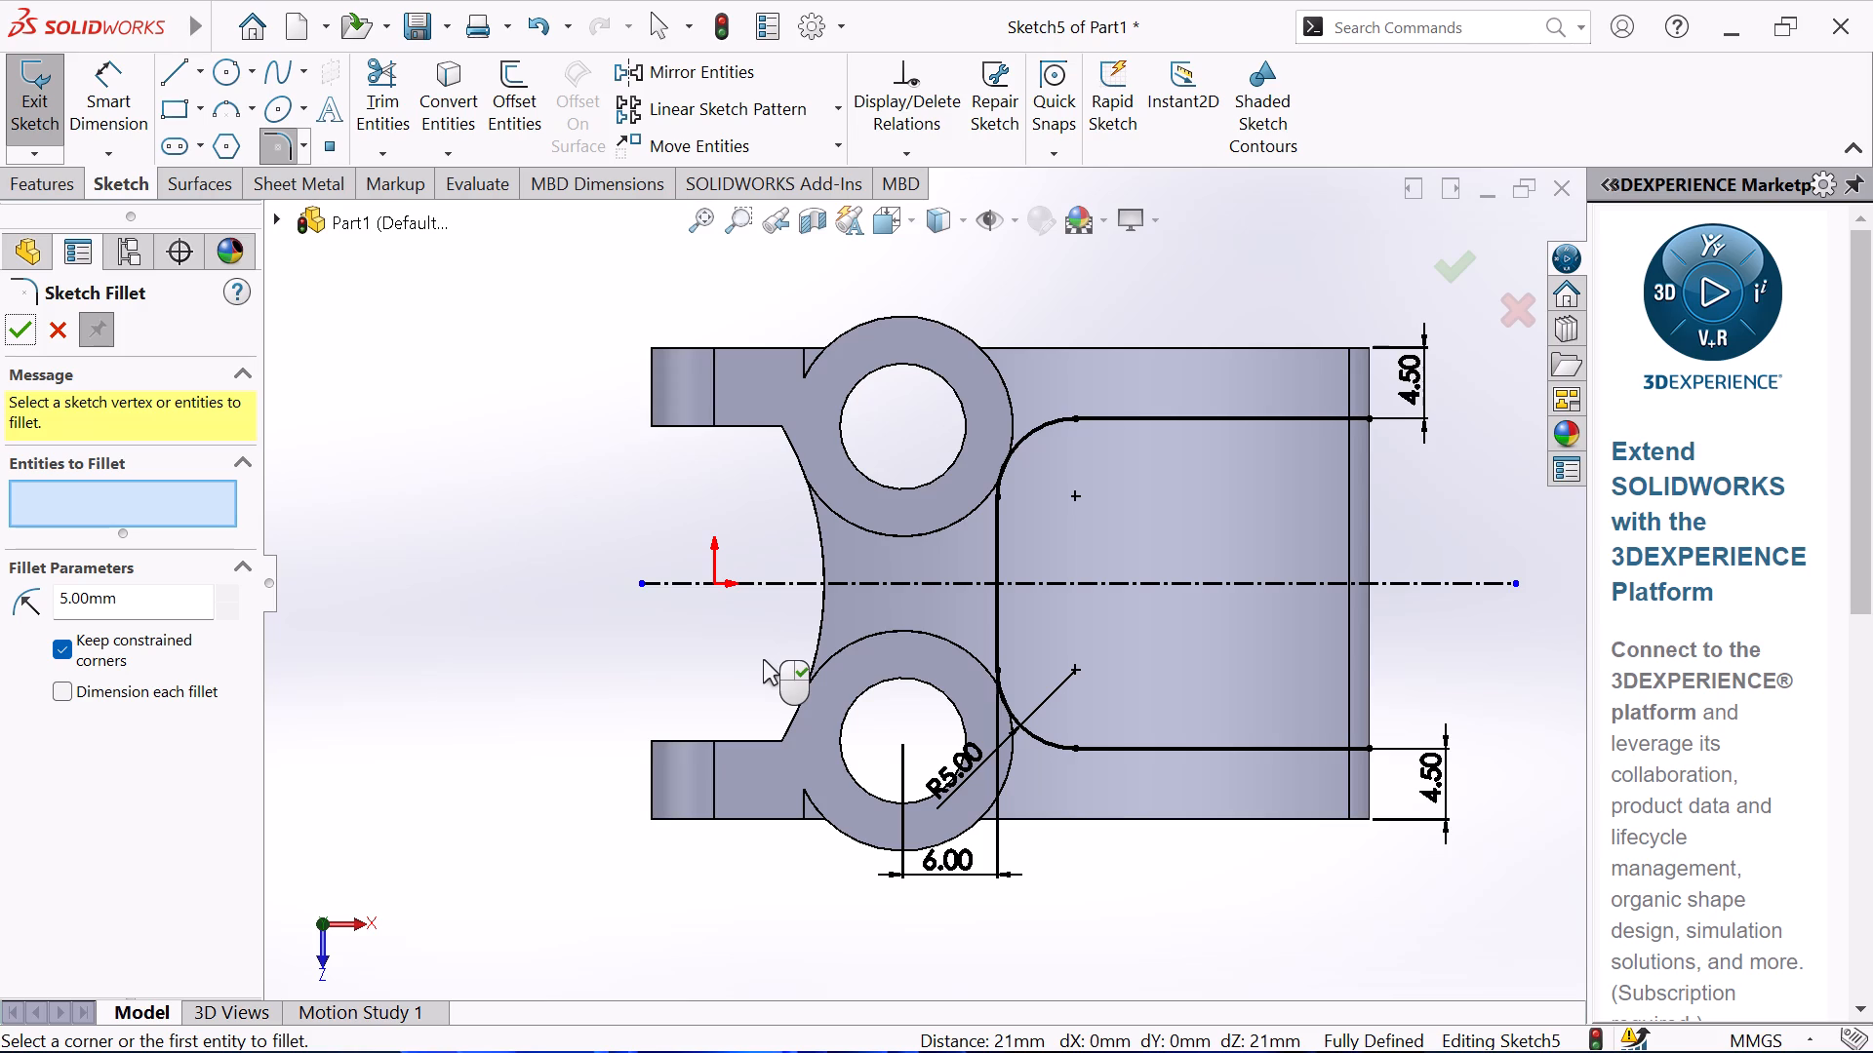
click(22, 328)
Convert the part's straight far end edge into a sketch line to close the profile.
click(1371, 516)
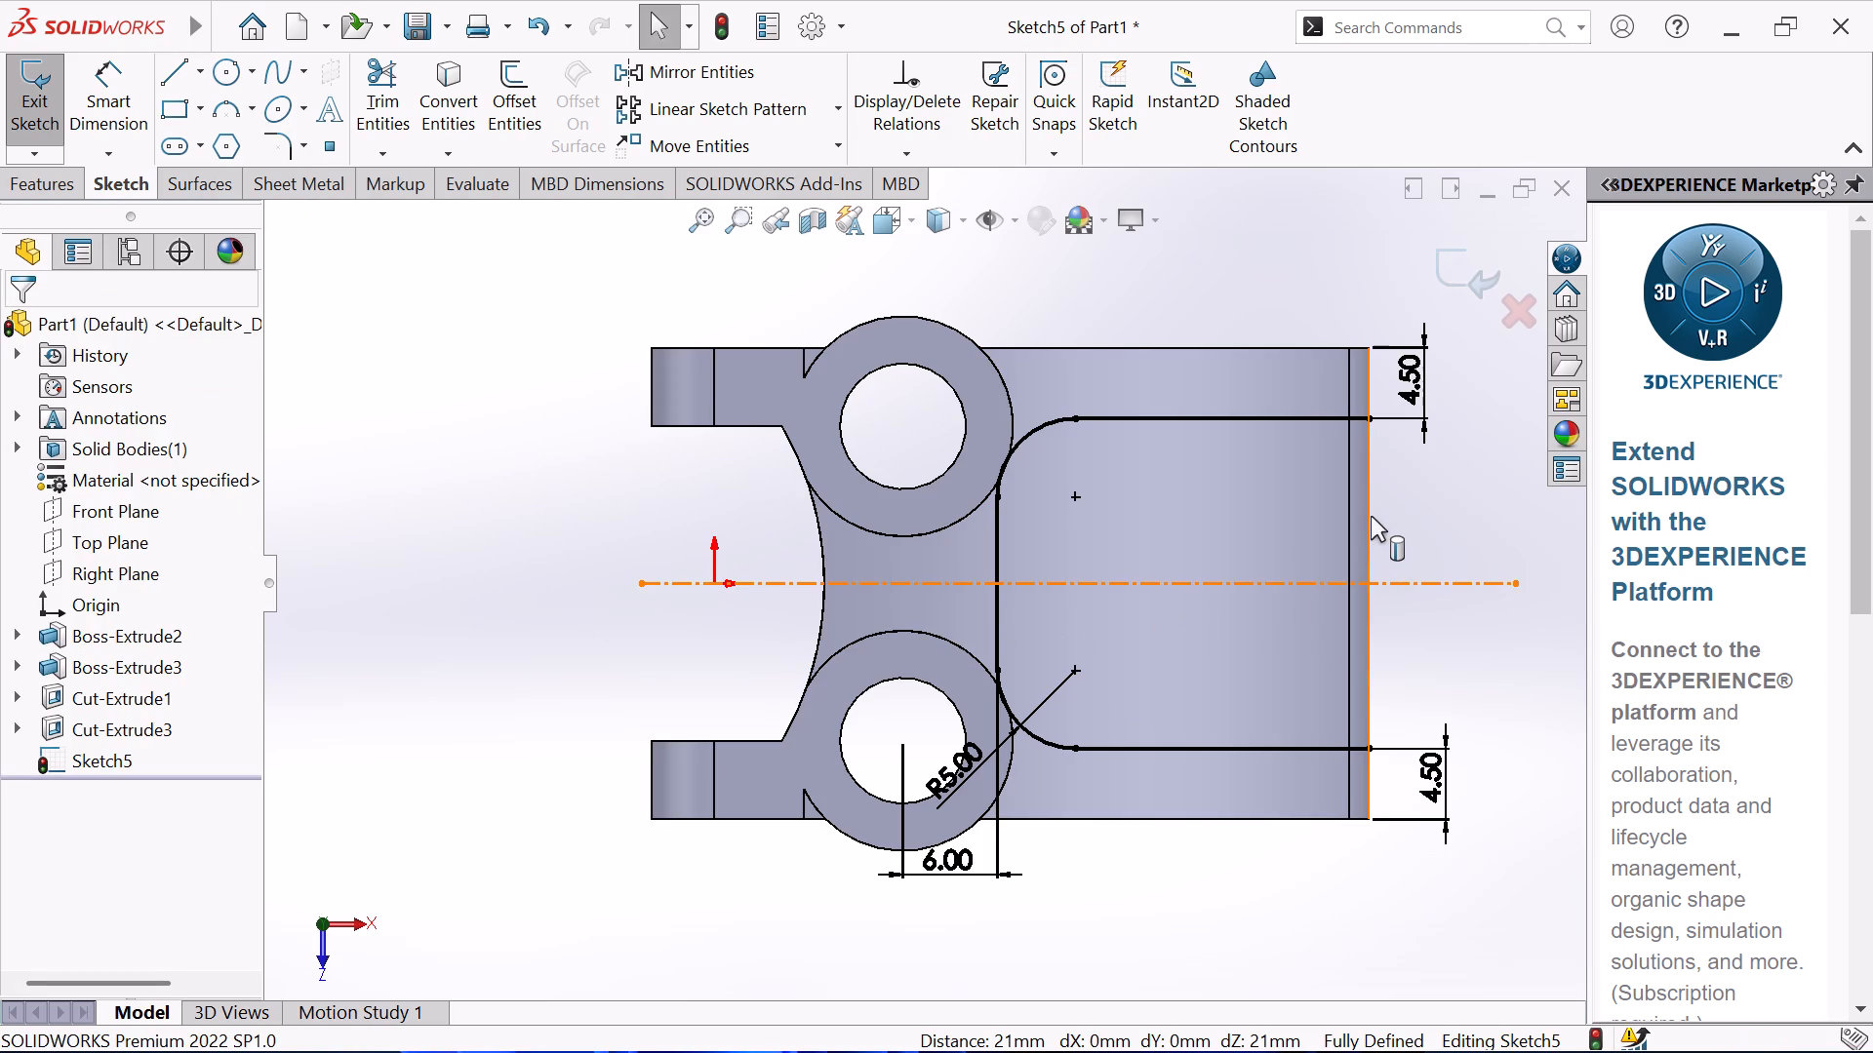
click(462, 115)
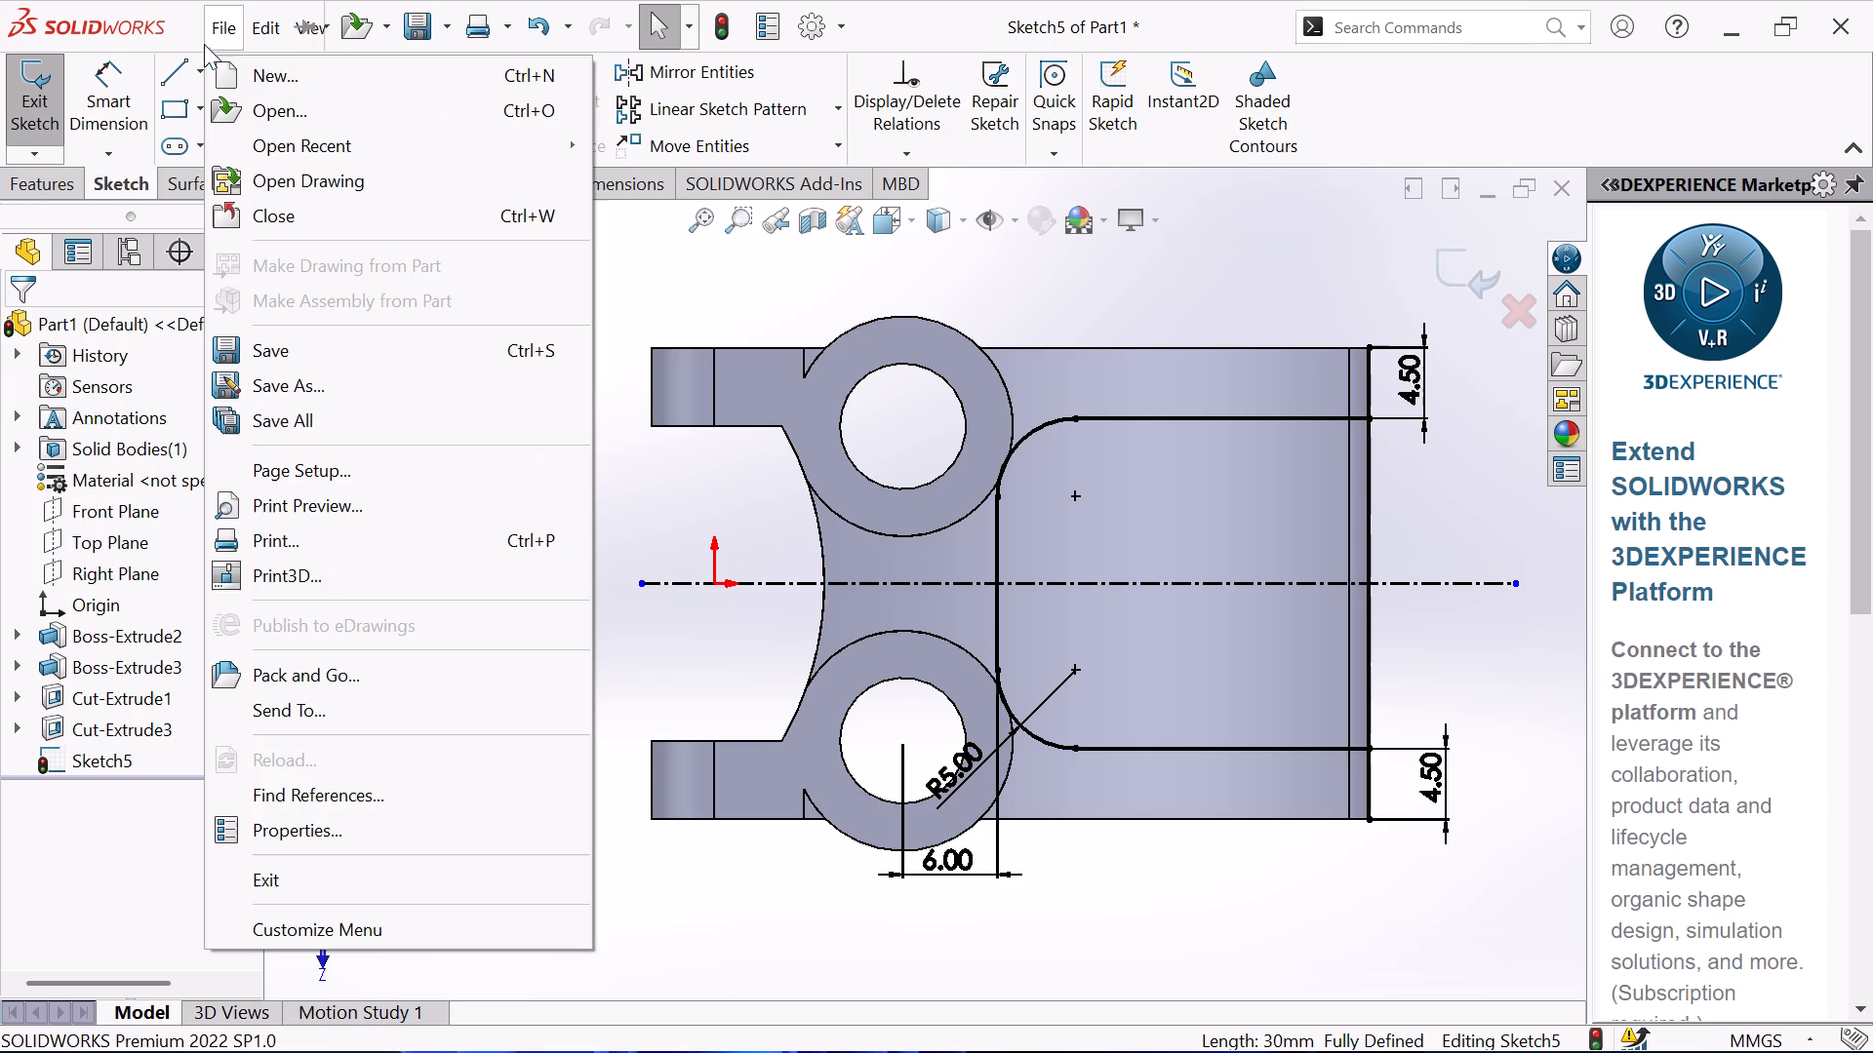
Trim the two outer segments of the converted far end line that extend beyond the profile's horizontal lines.
click(111, 91)
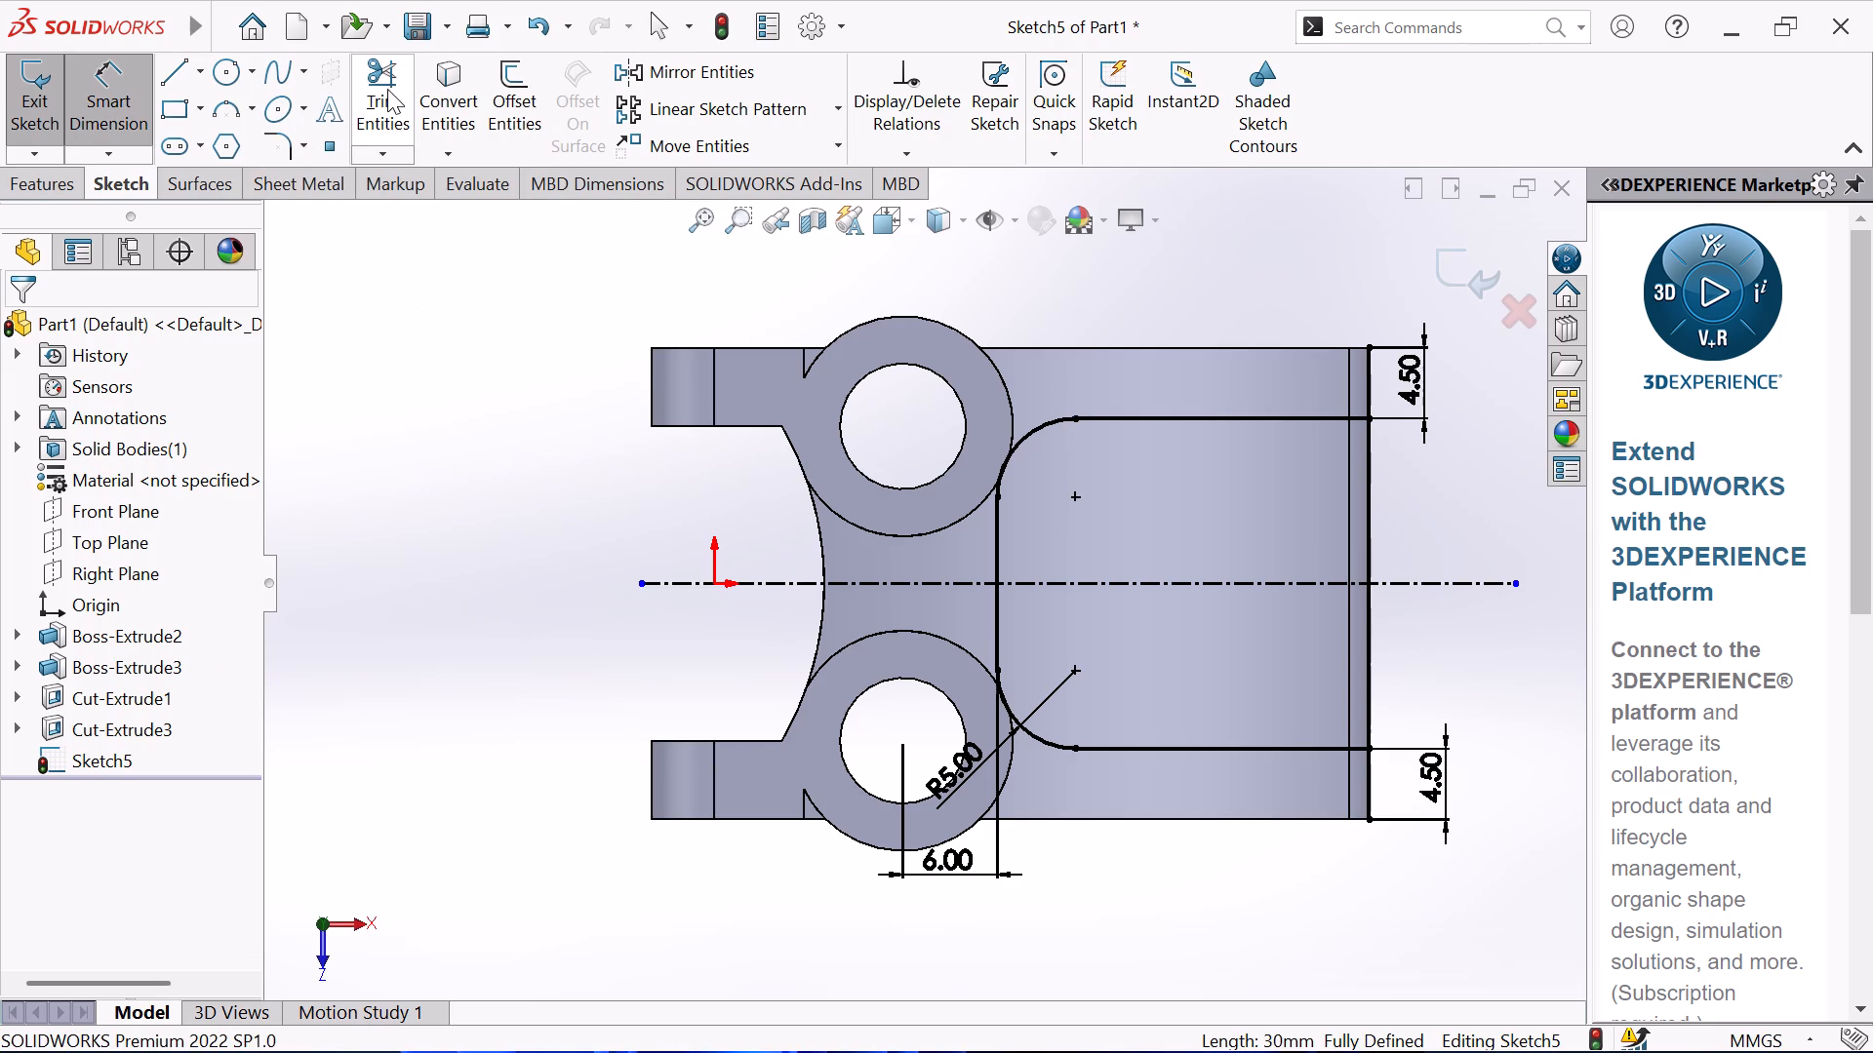
click(387, 87)
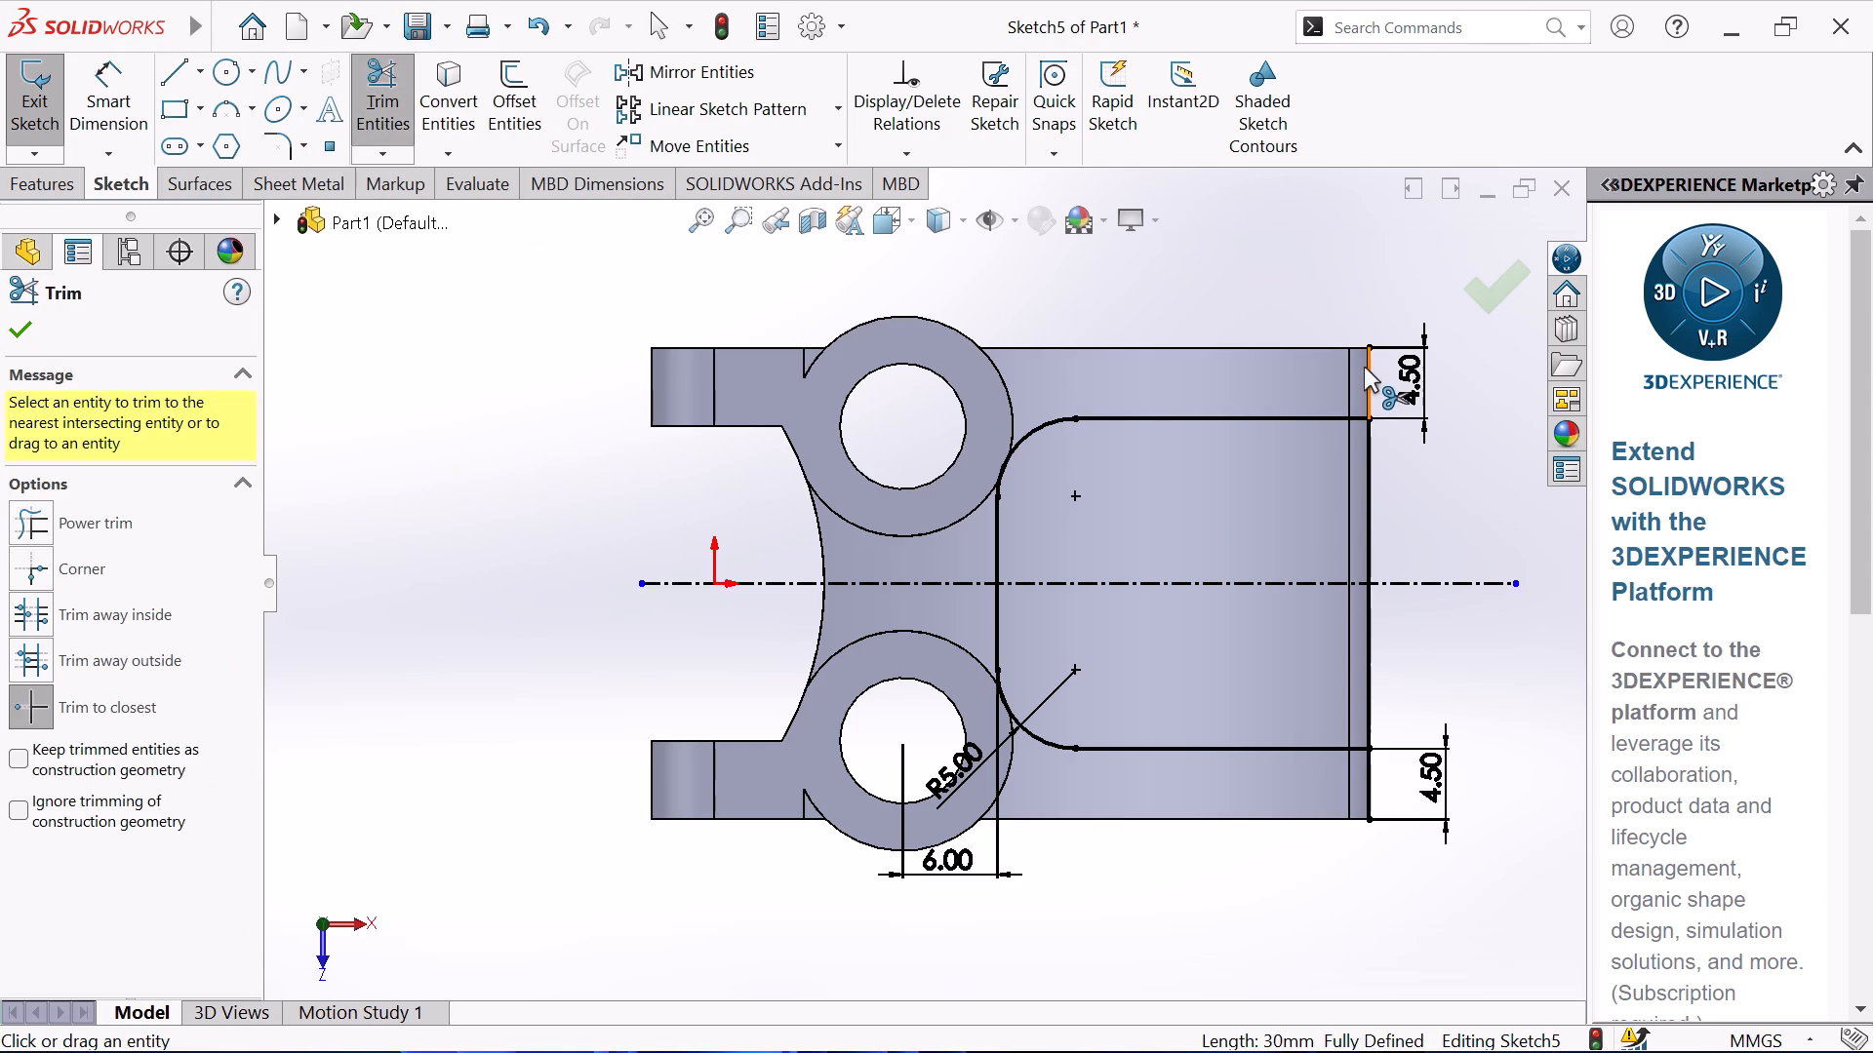
click(1366, 363)
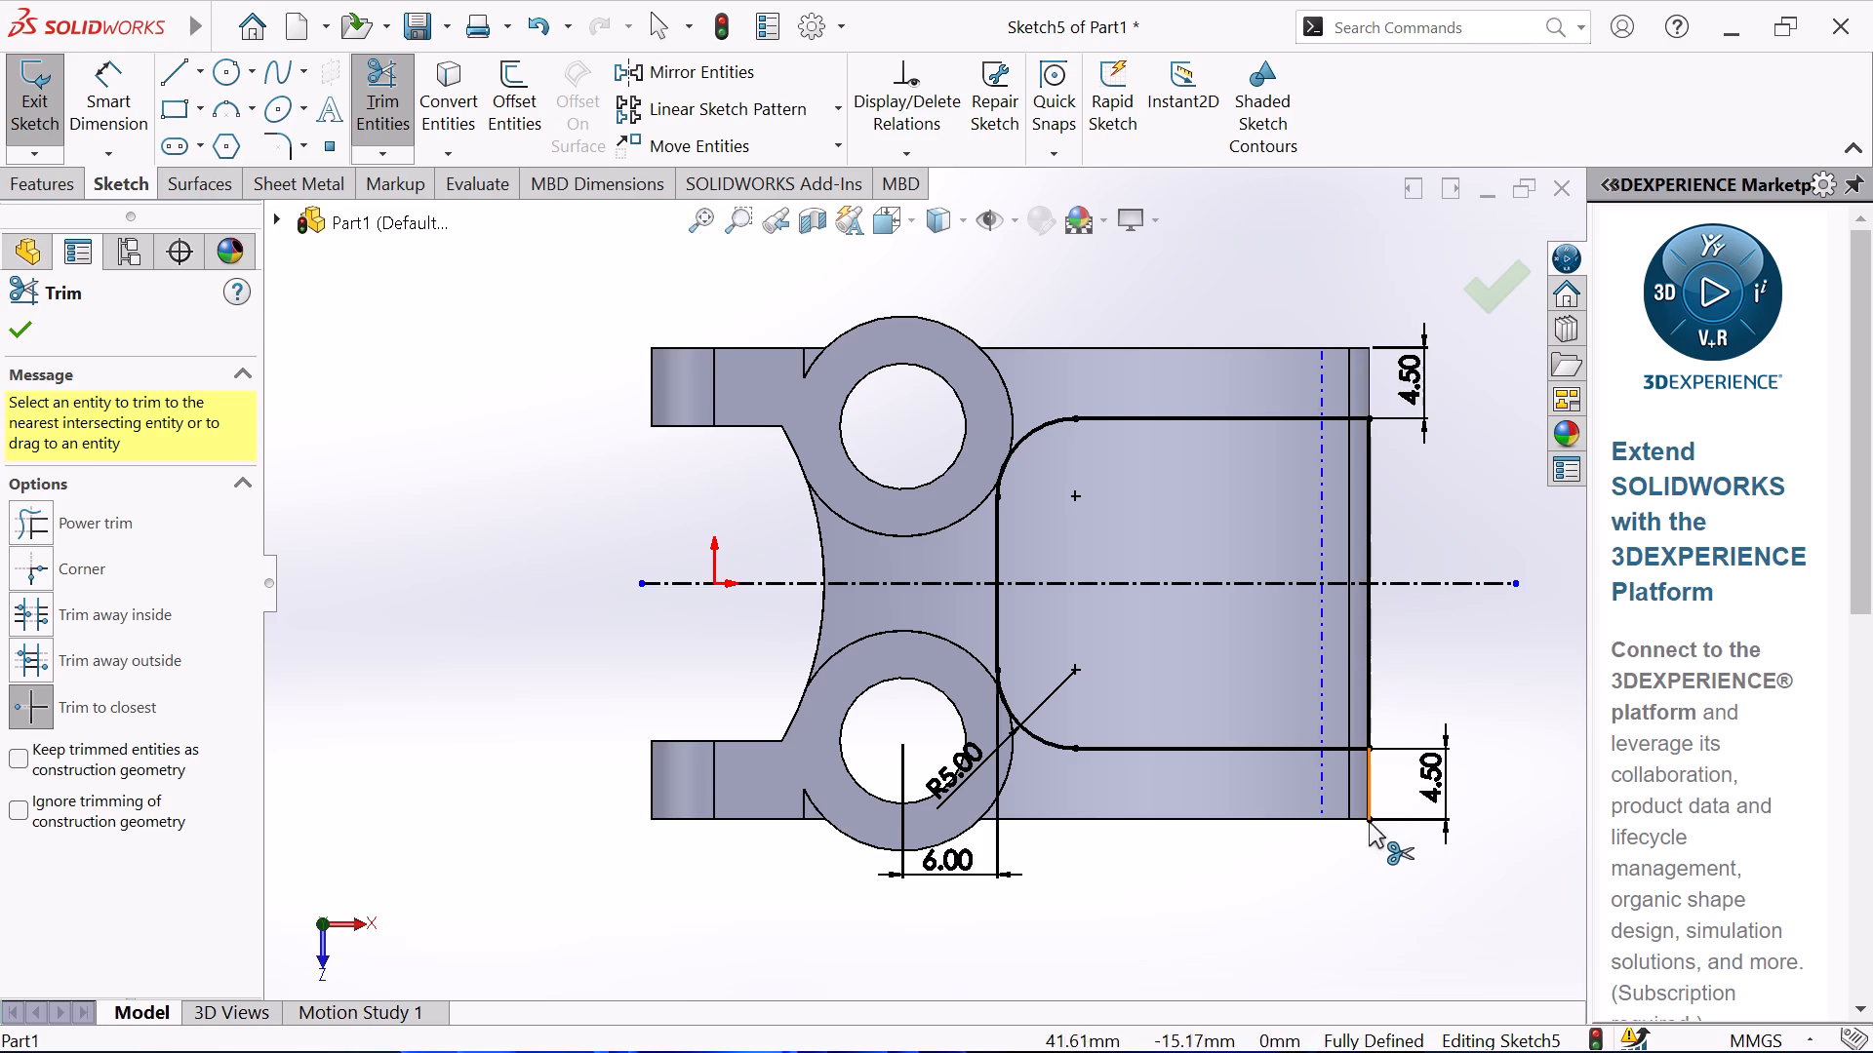
click(1372, 794)
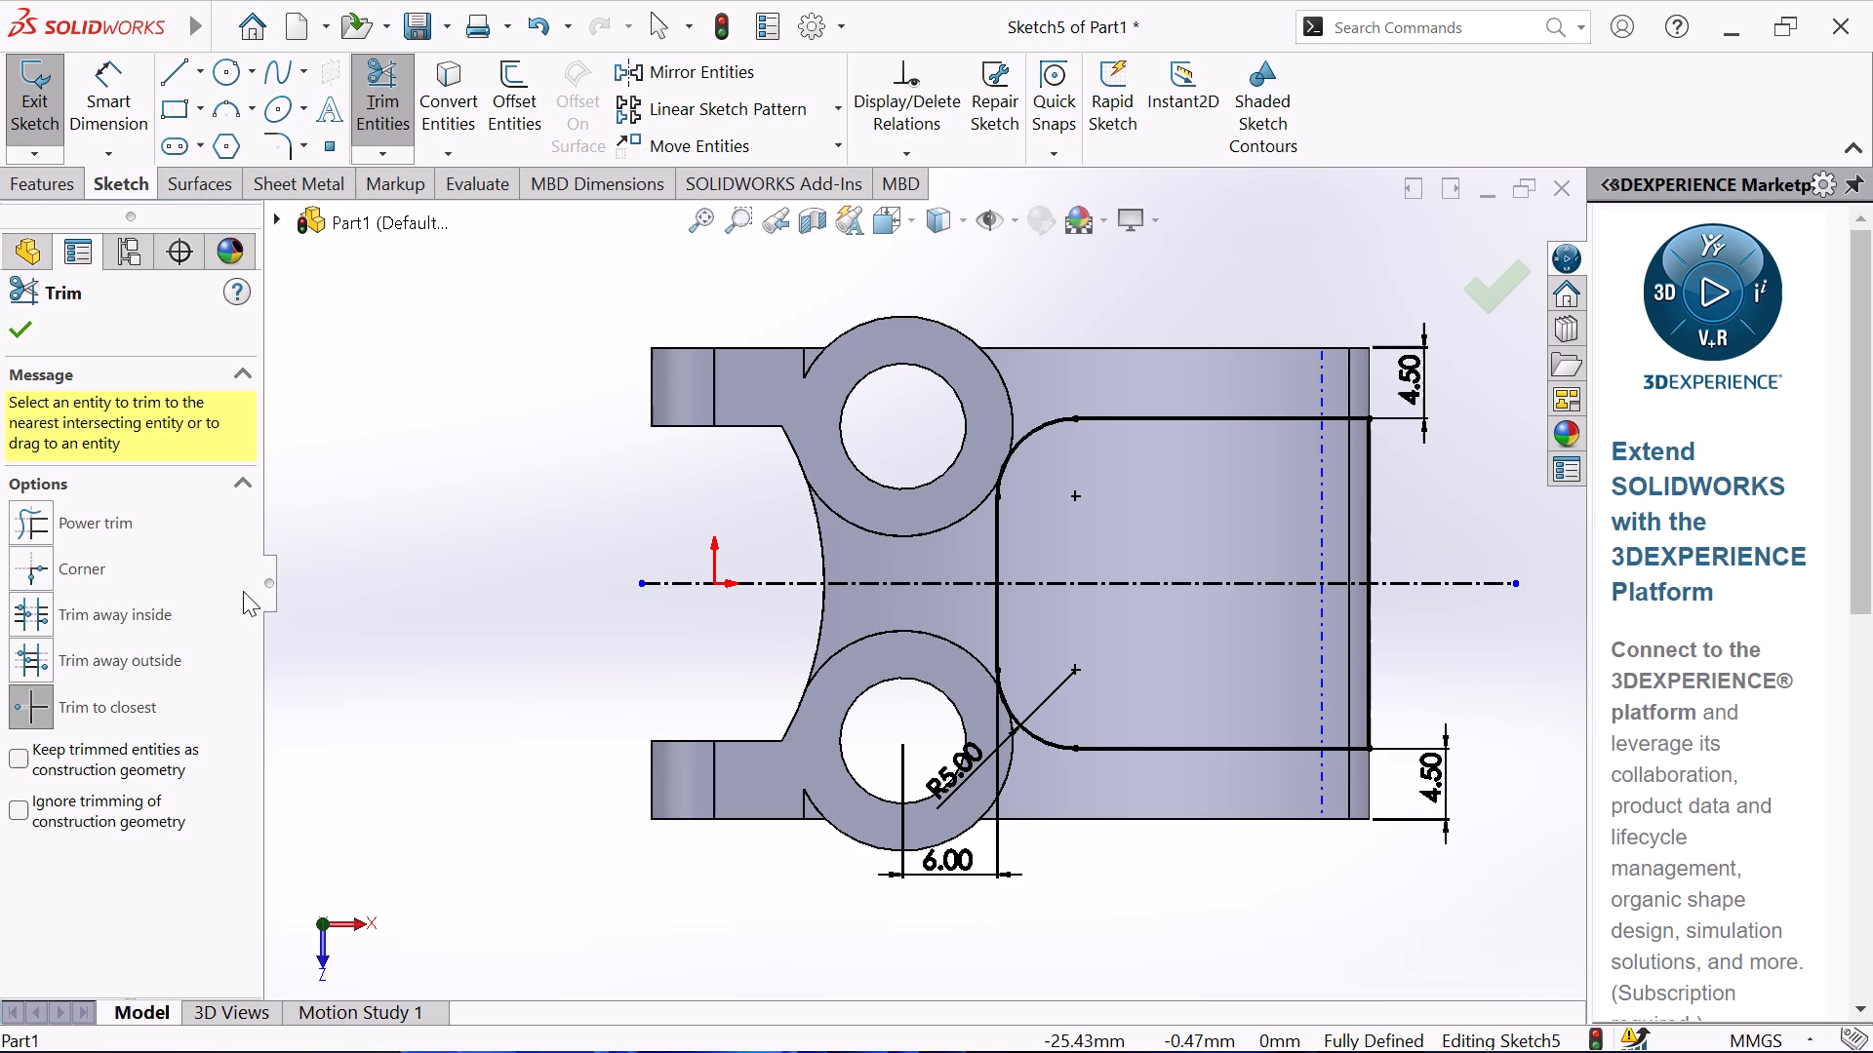
right_click(592, 562)
click(695, 658)
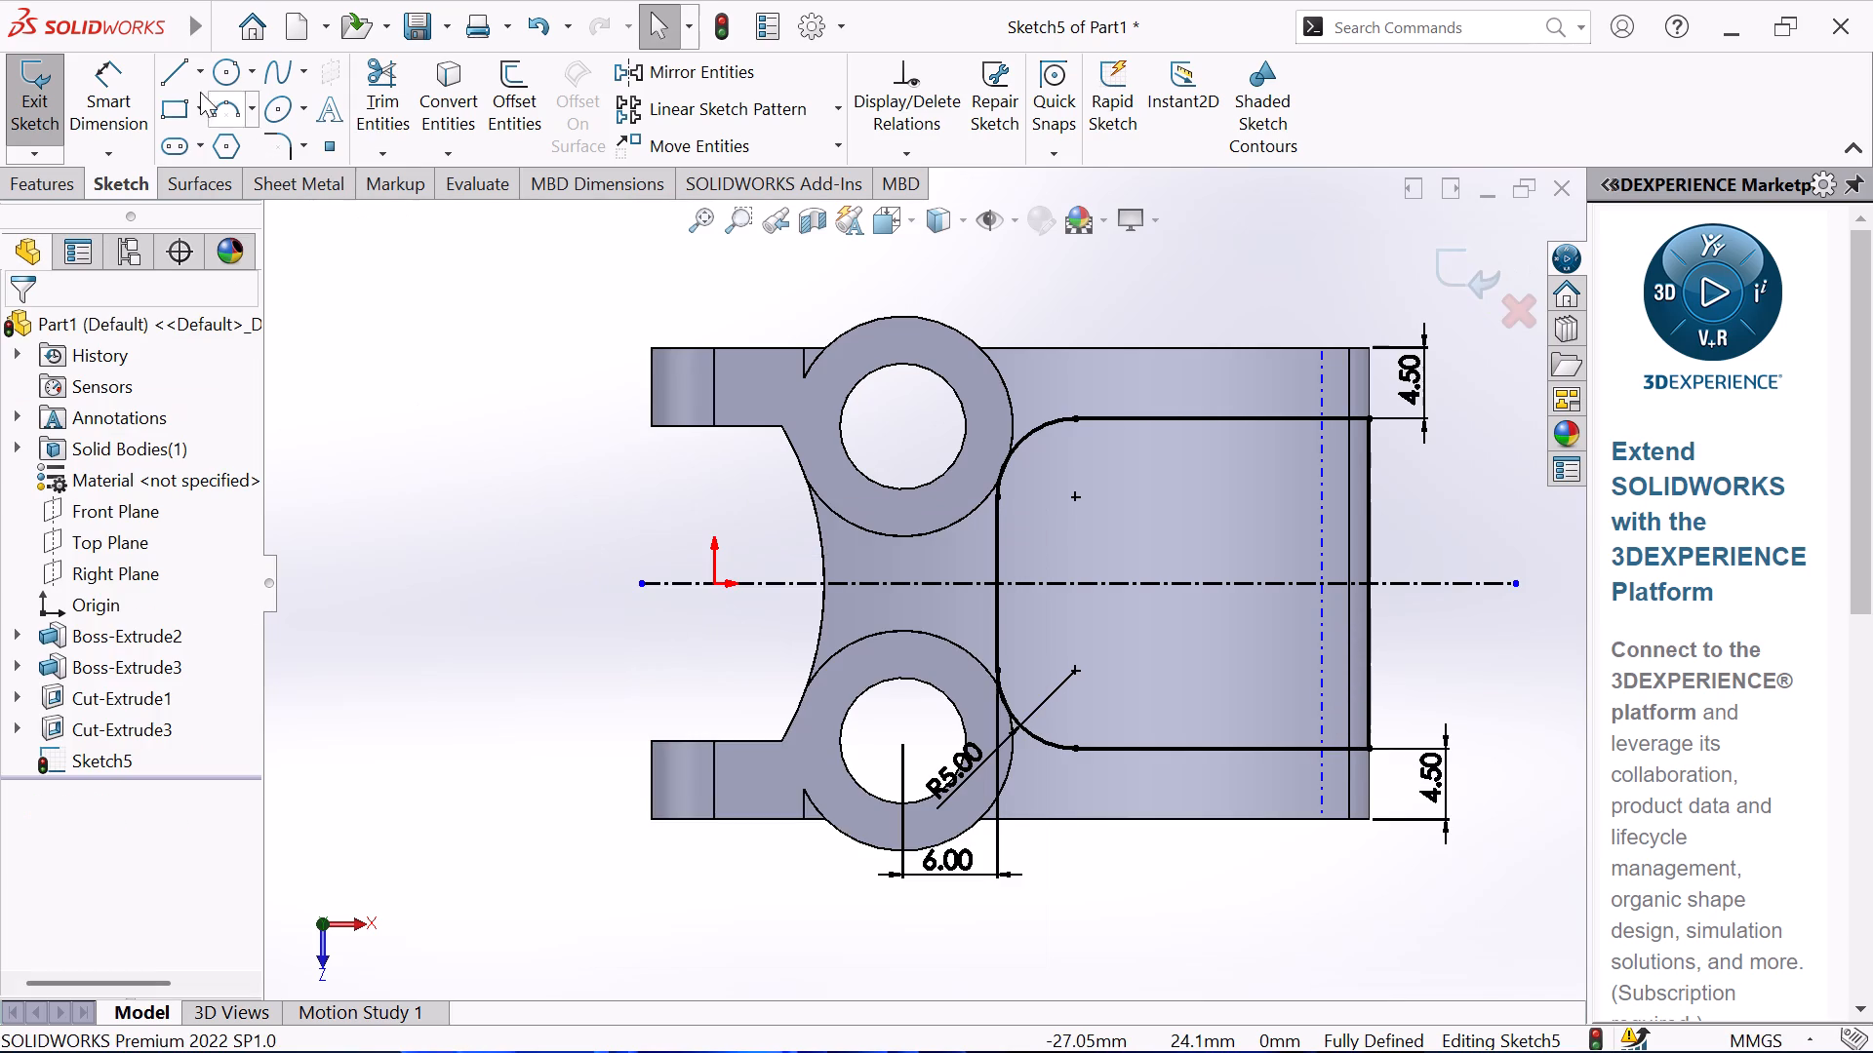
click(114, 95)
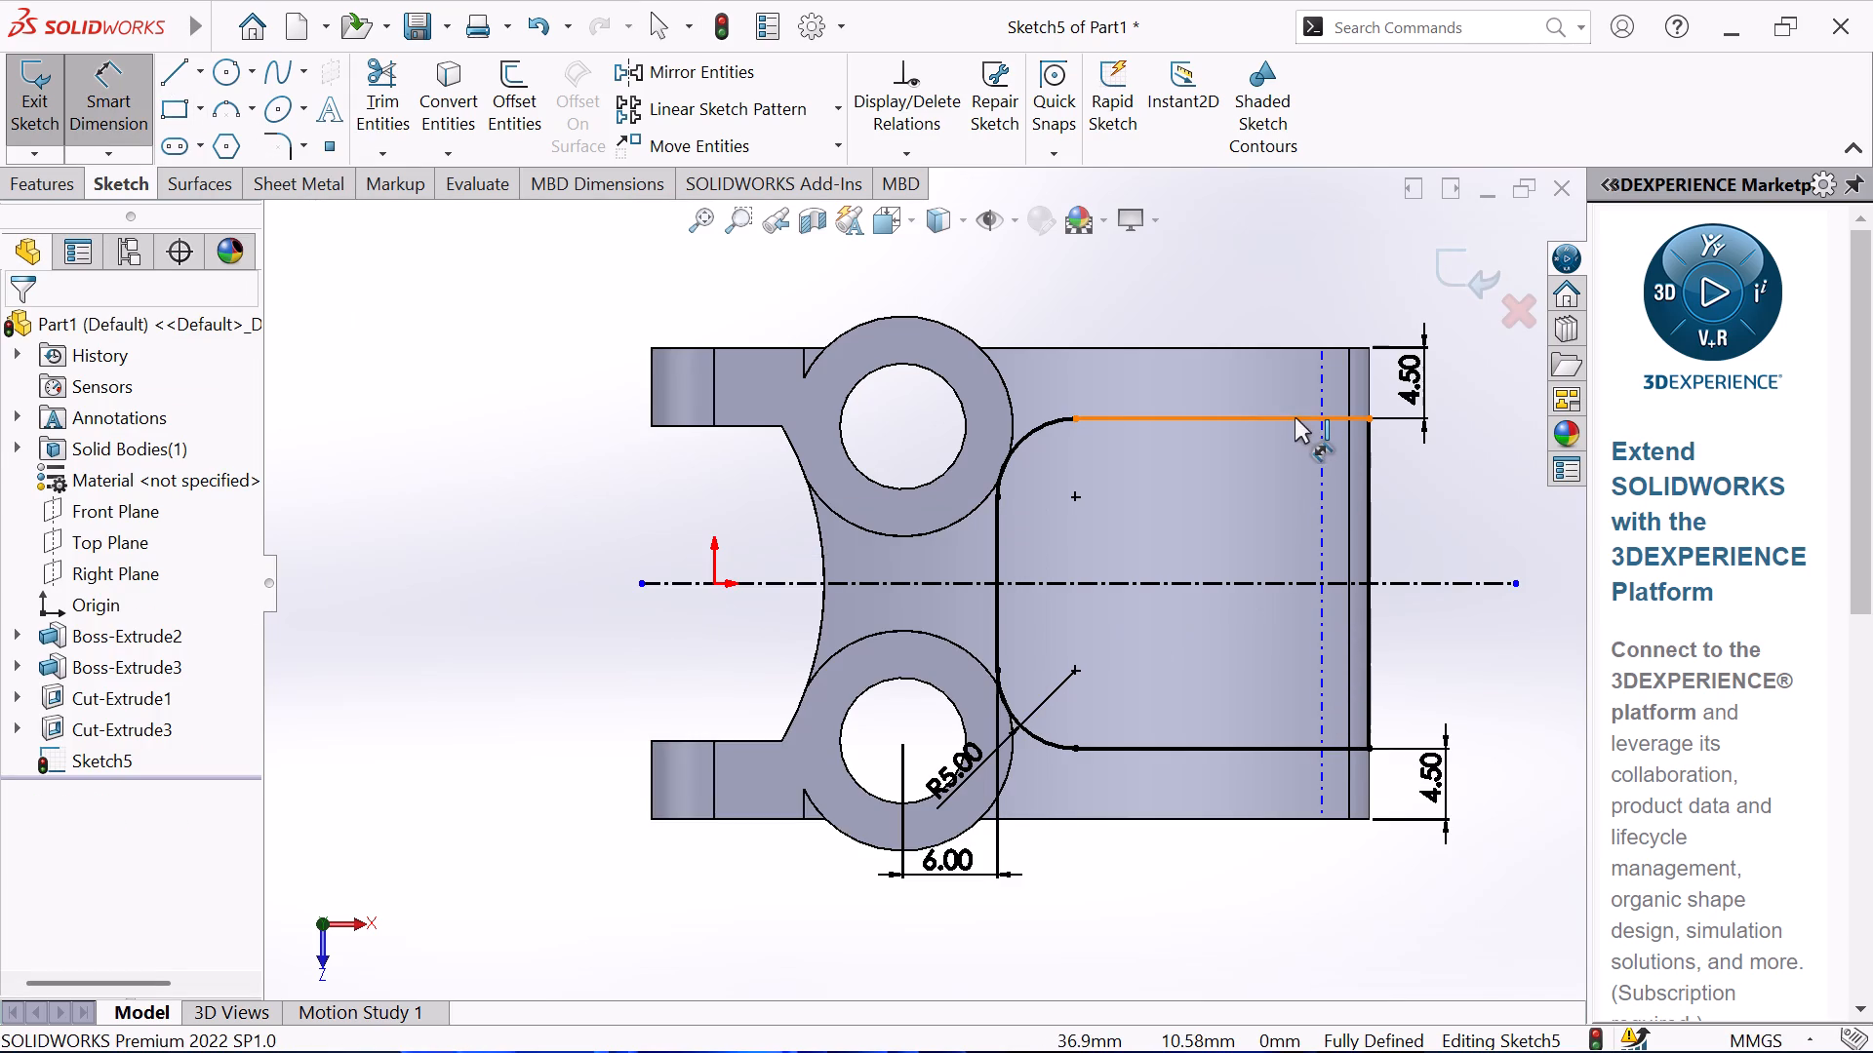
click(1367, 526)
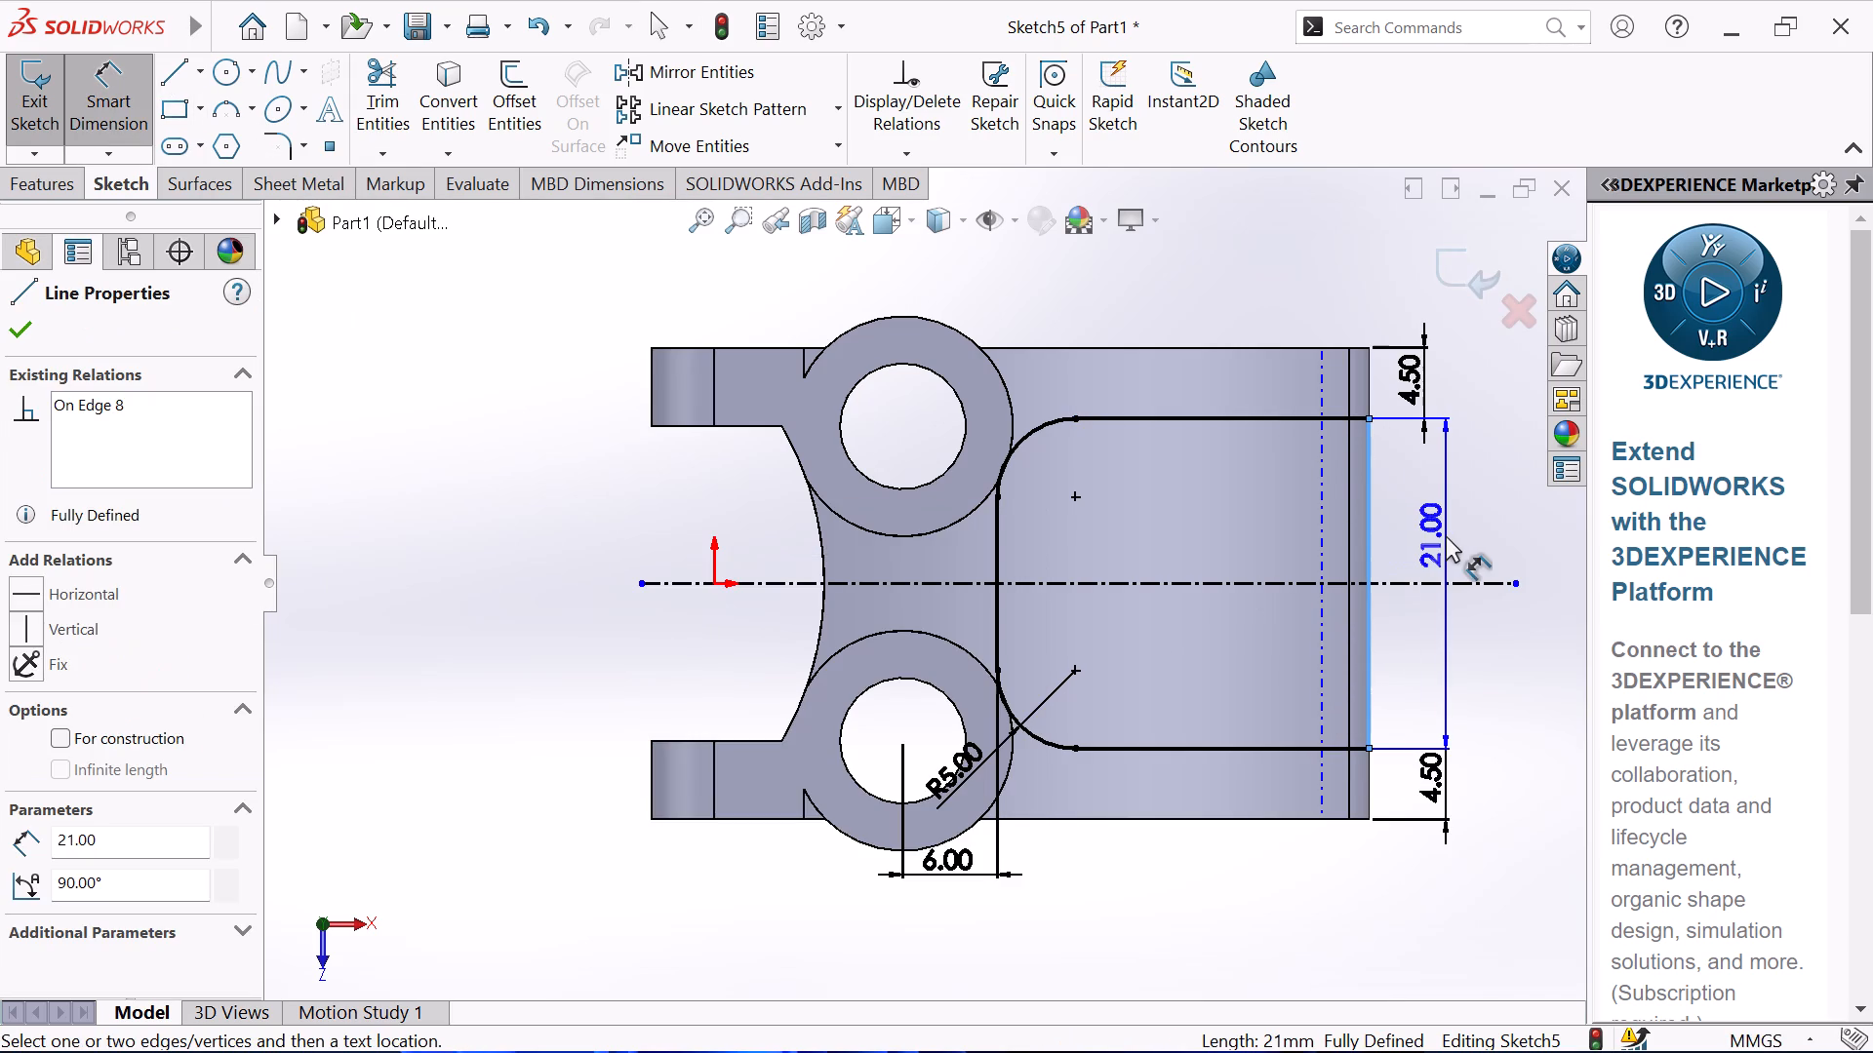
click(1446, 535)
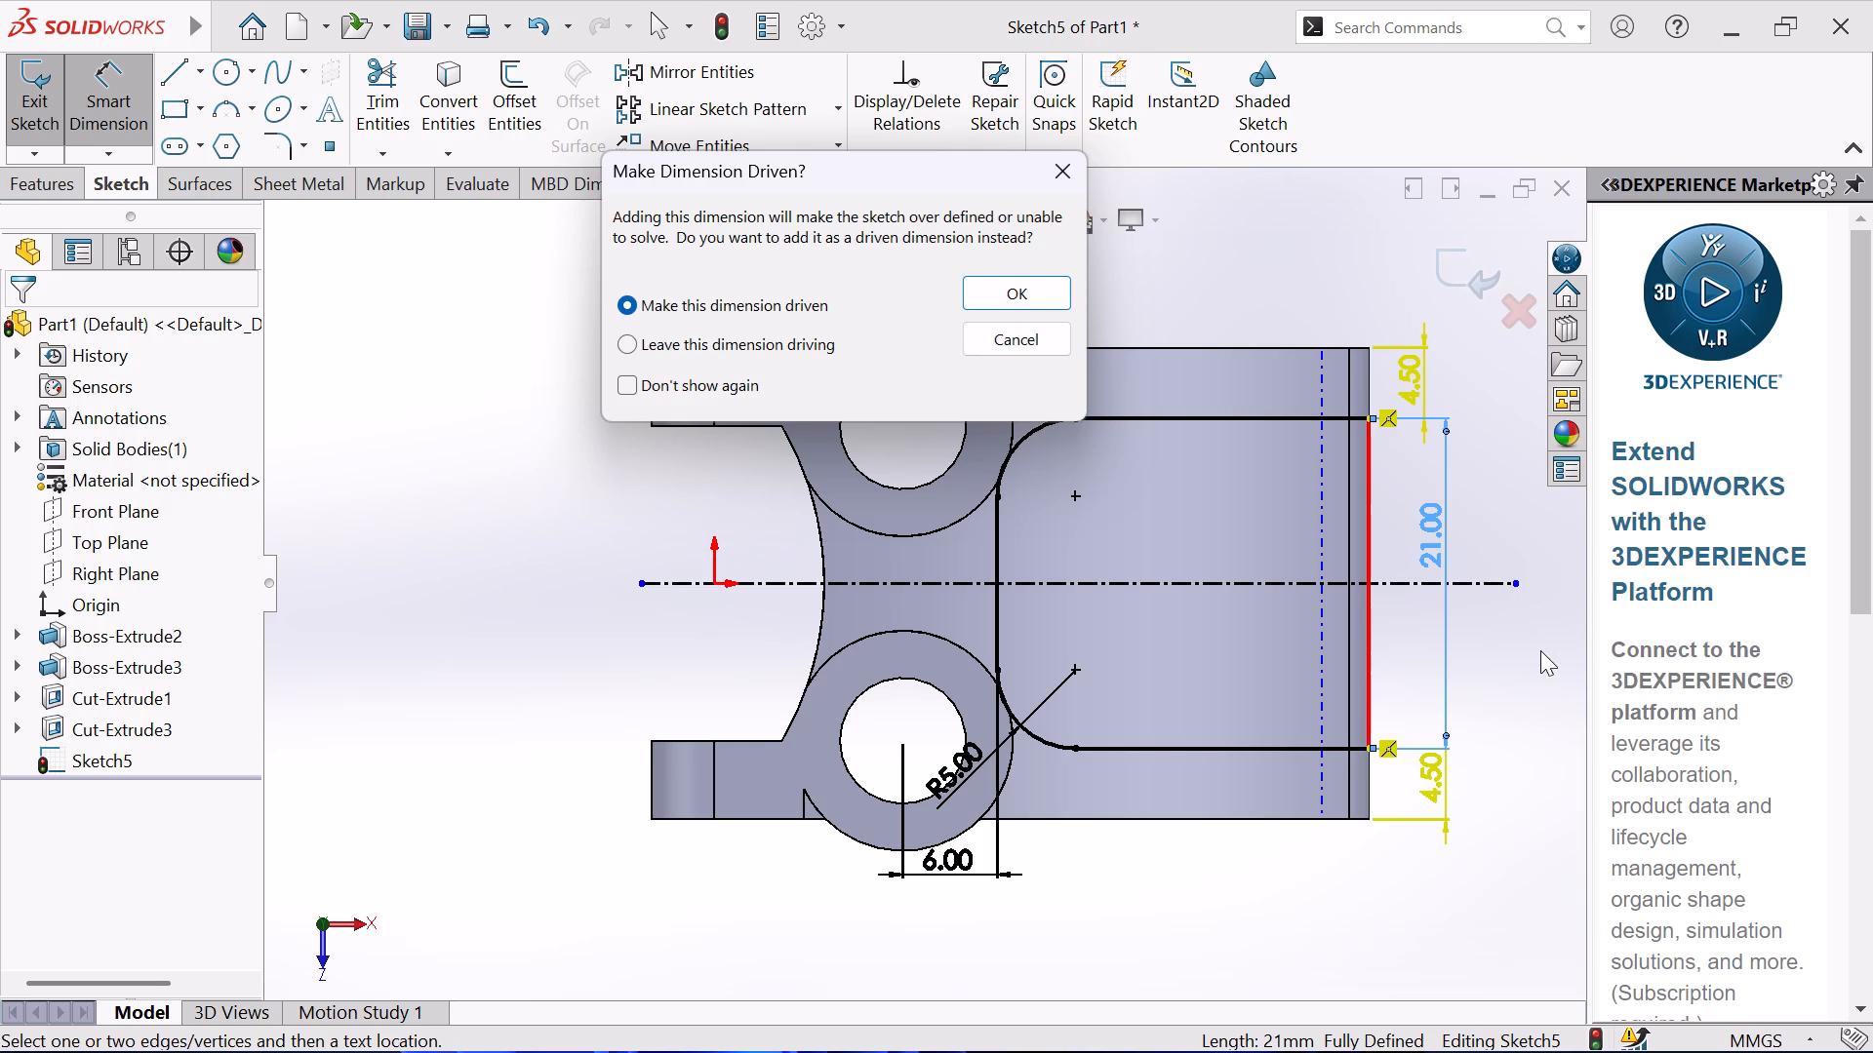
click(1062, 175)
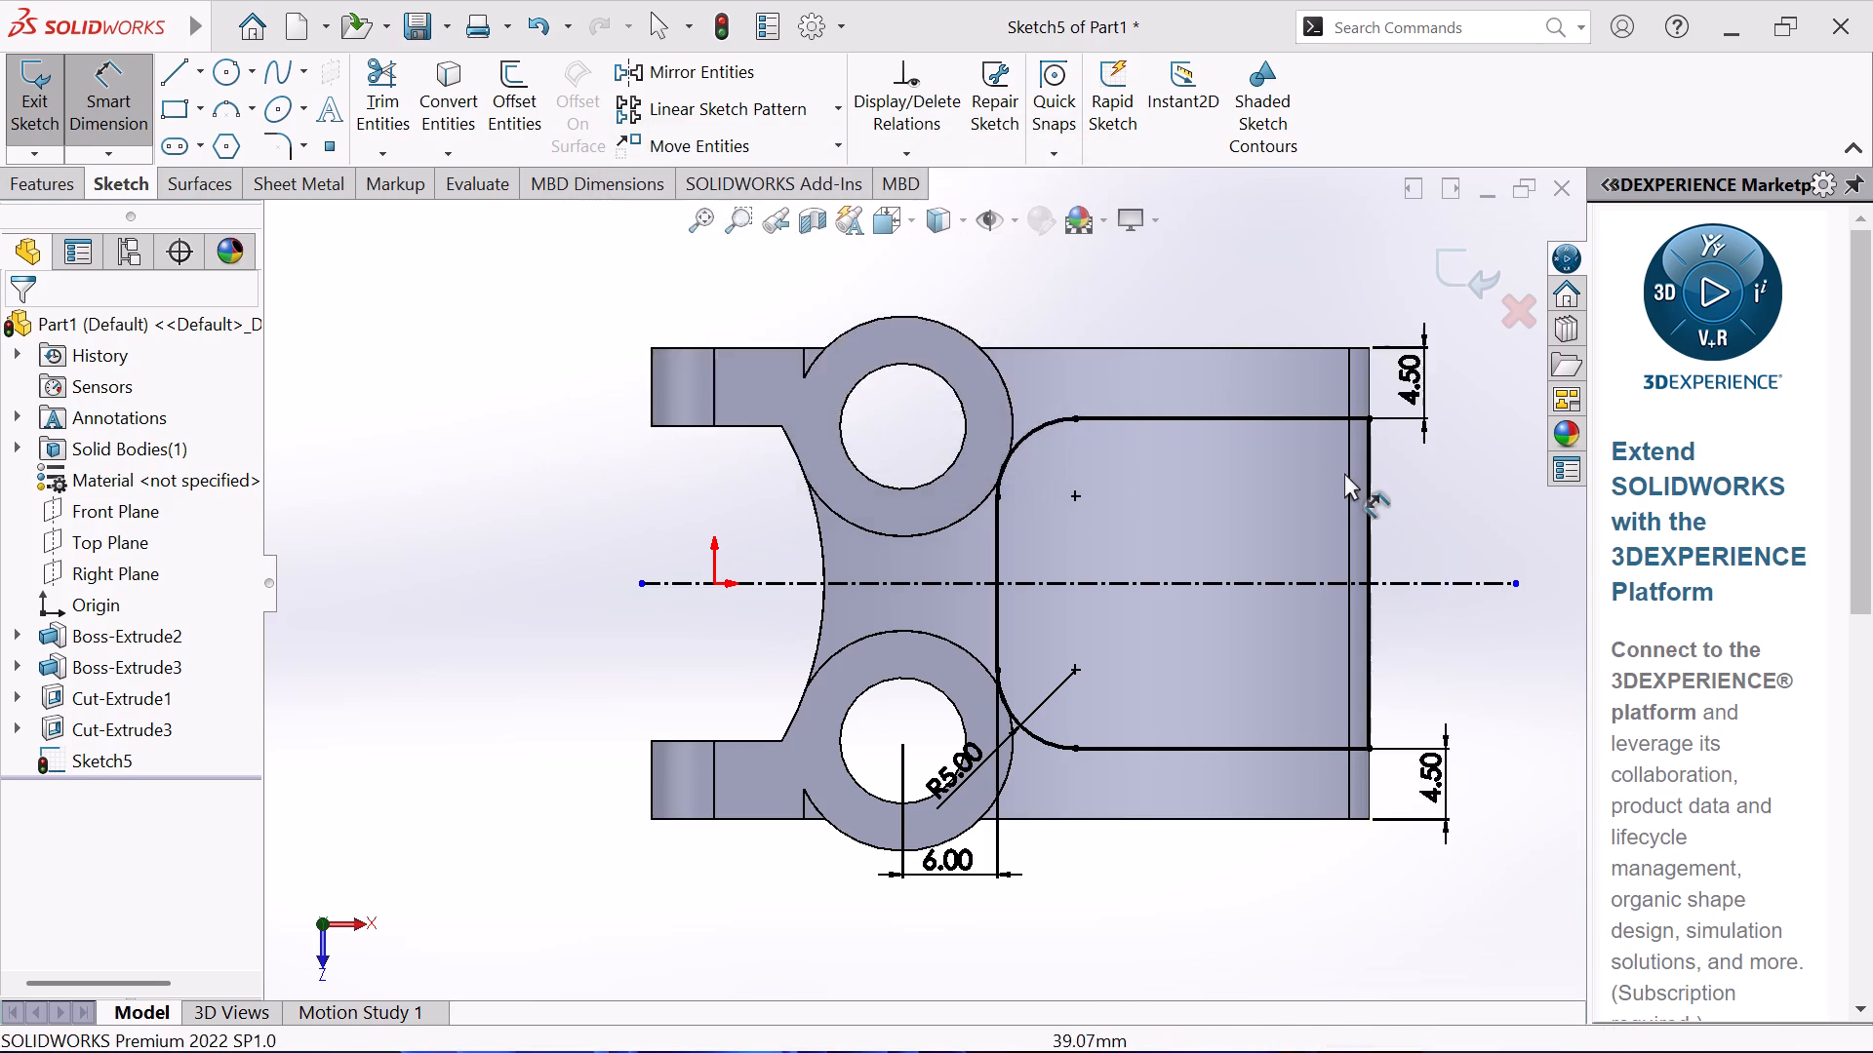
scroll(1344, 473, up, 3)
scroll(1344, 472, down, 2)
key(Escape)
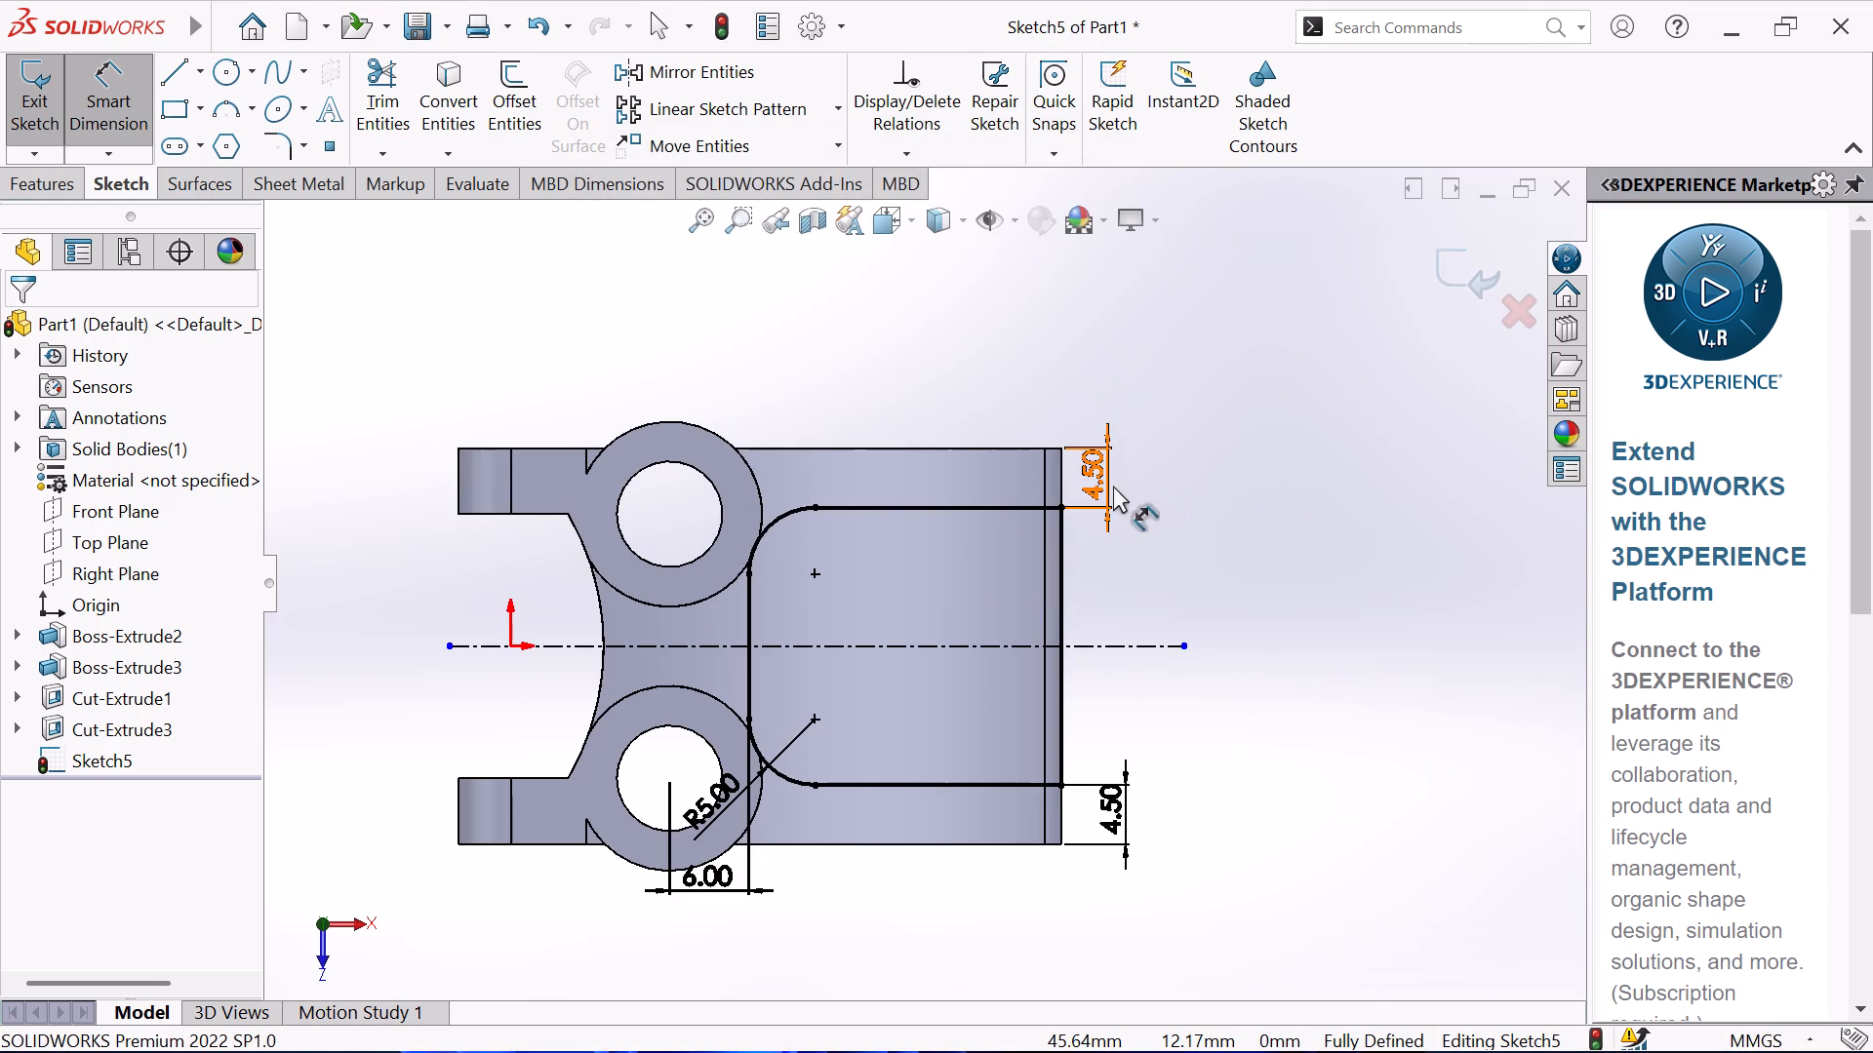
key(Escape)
Delete the two 4.5 mm dimensions between the profile's horizontal lines and the part's far corners.
click(1097, 484)
key(Delete)
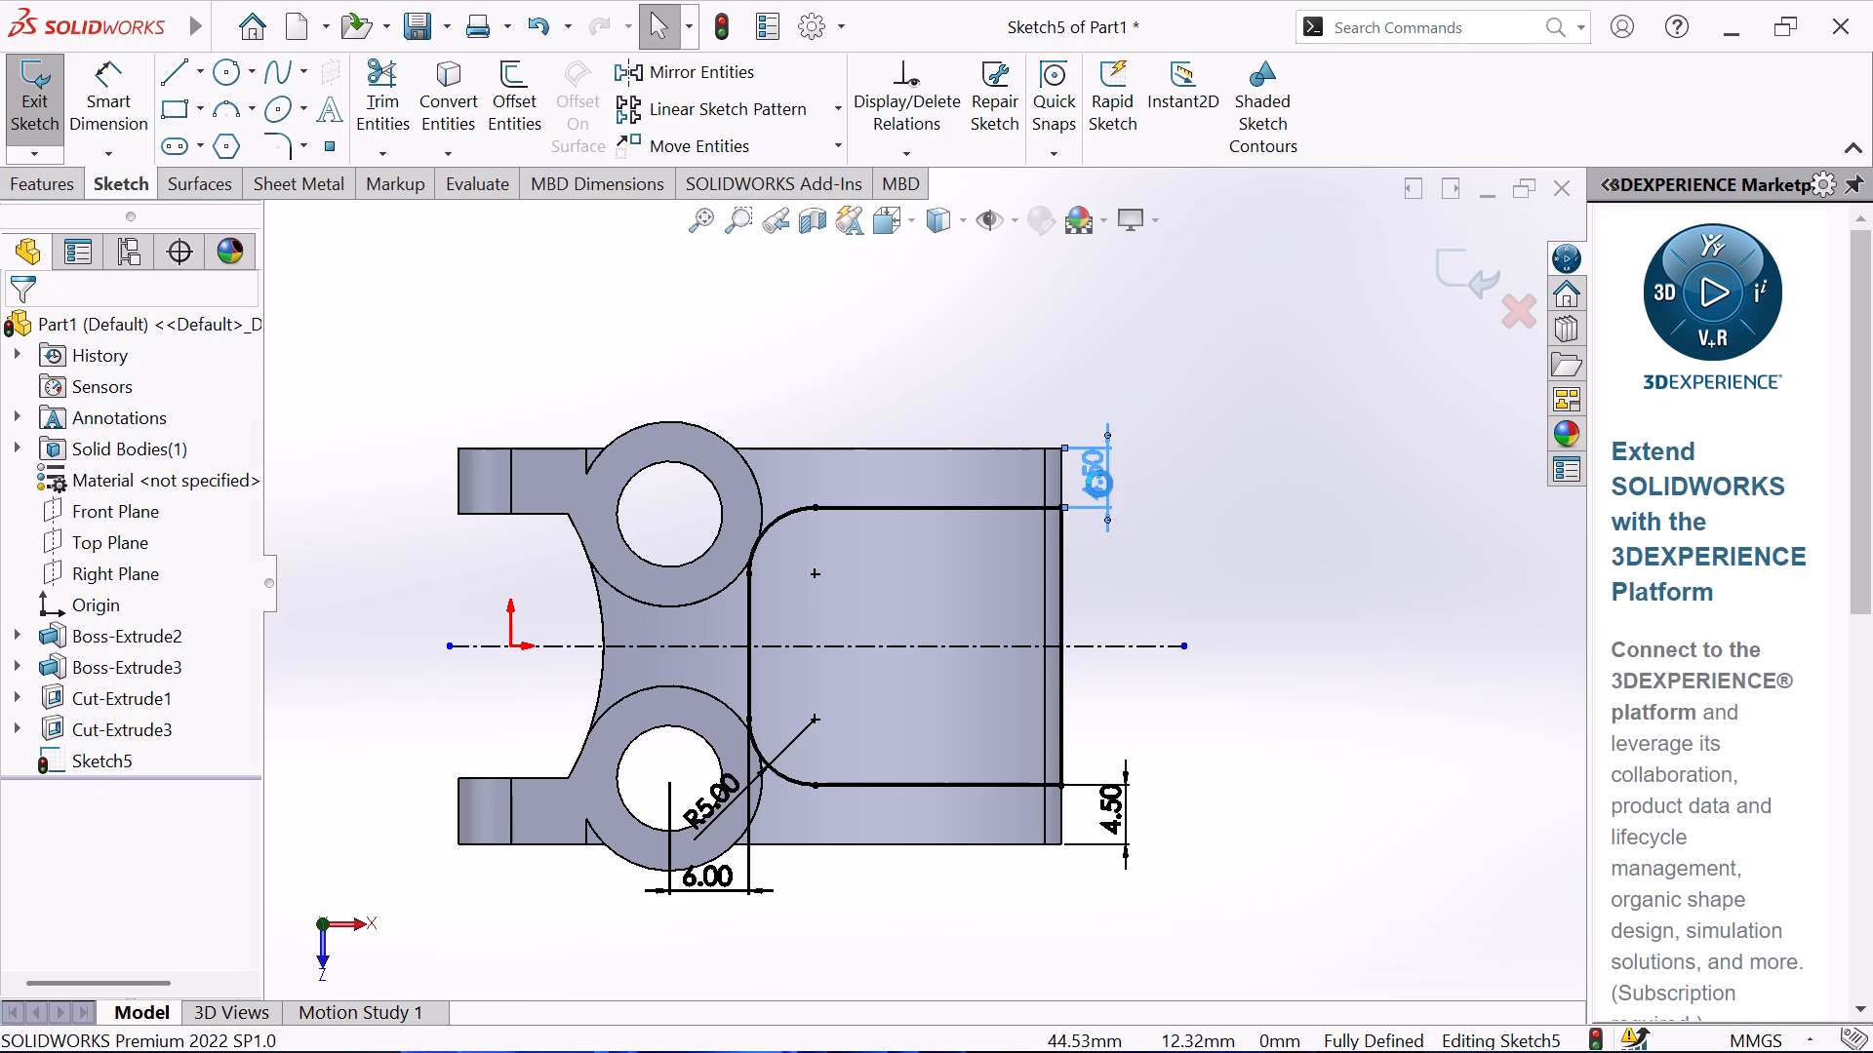
click(1124, 818)
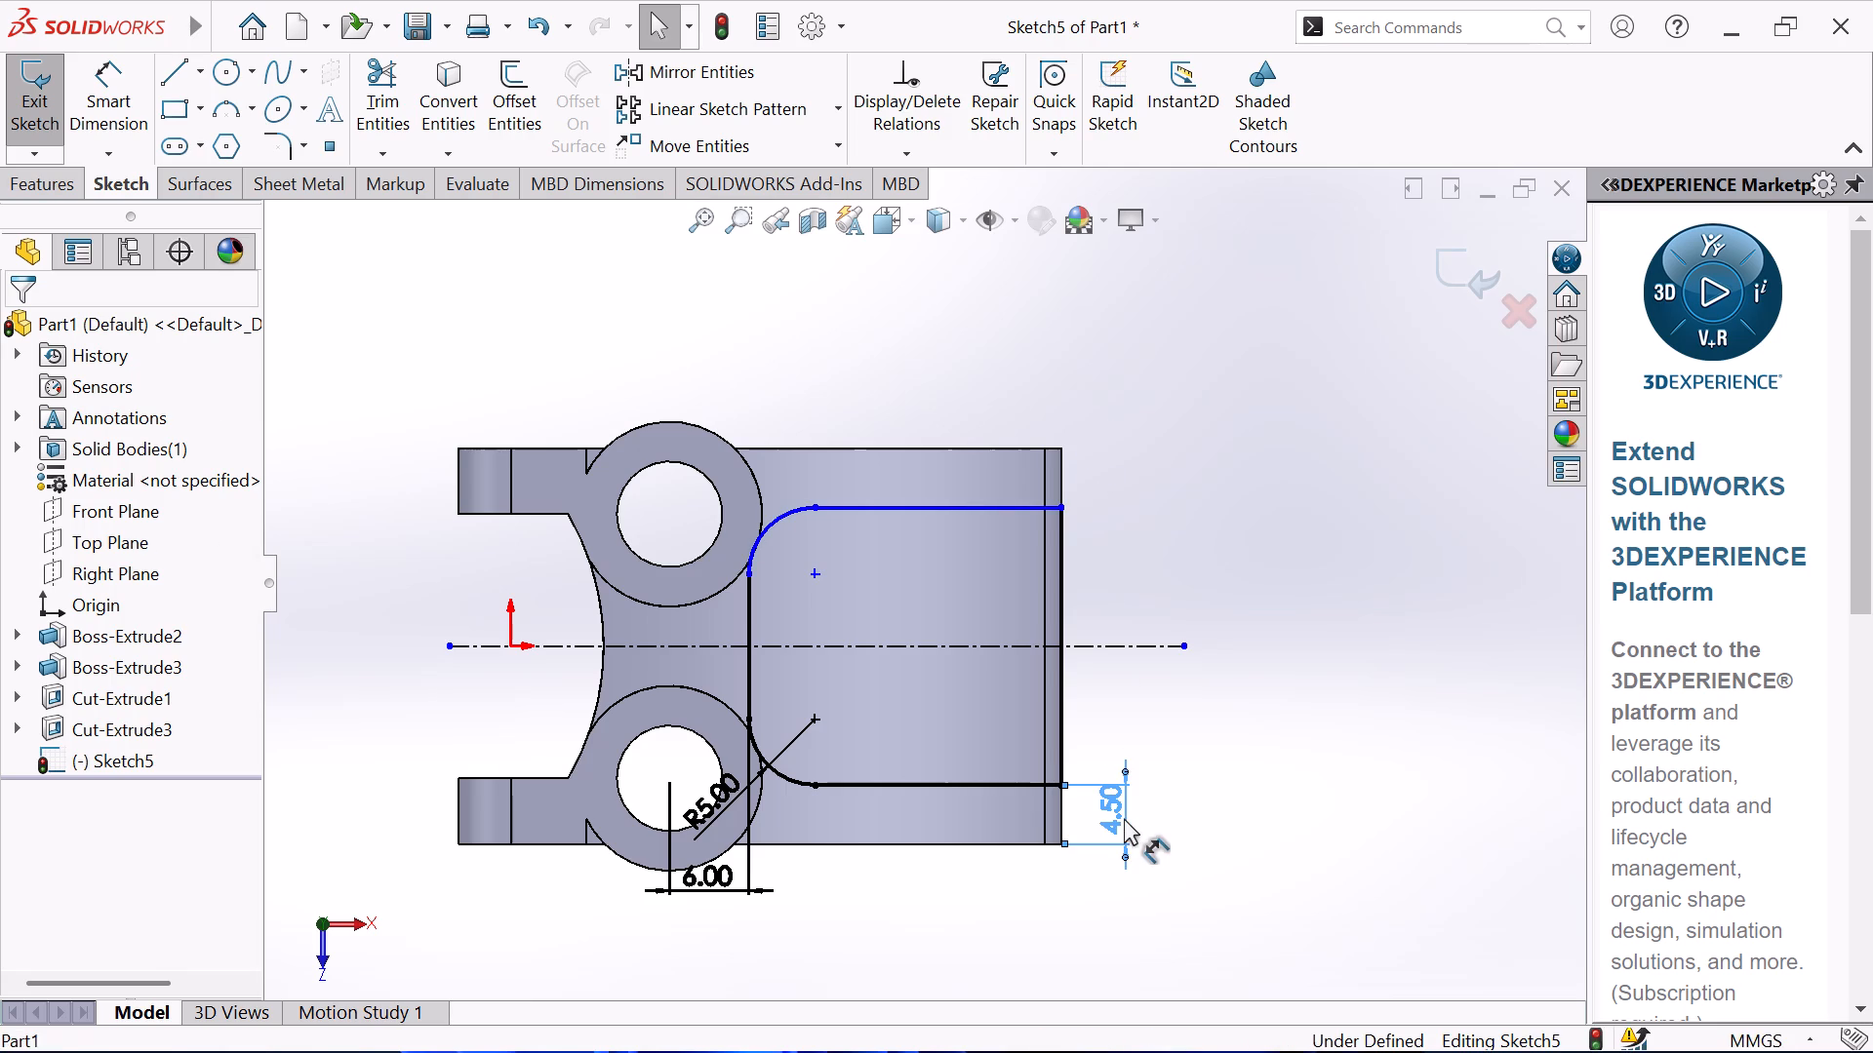
key(Delete)
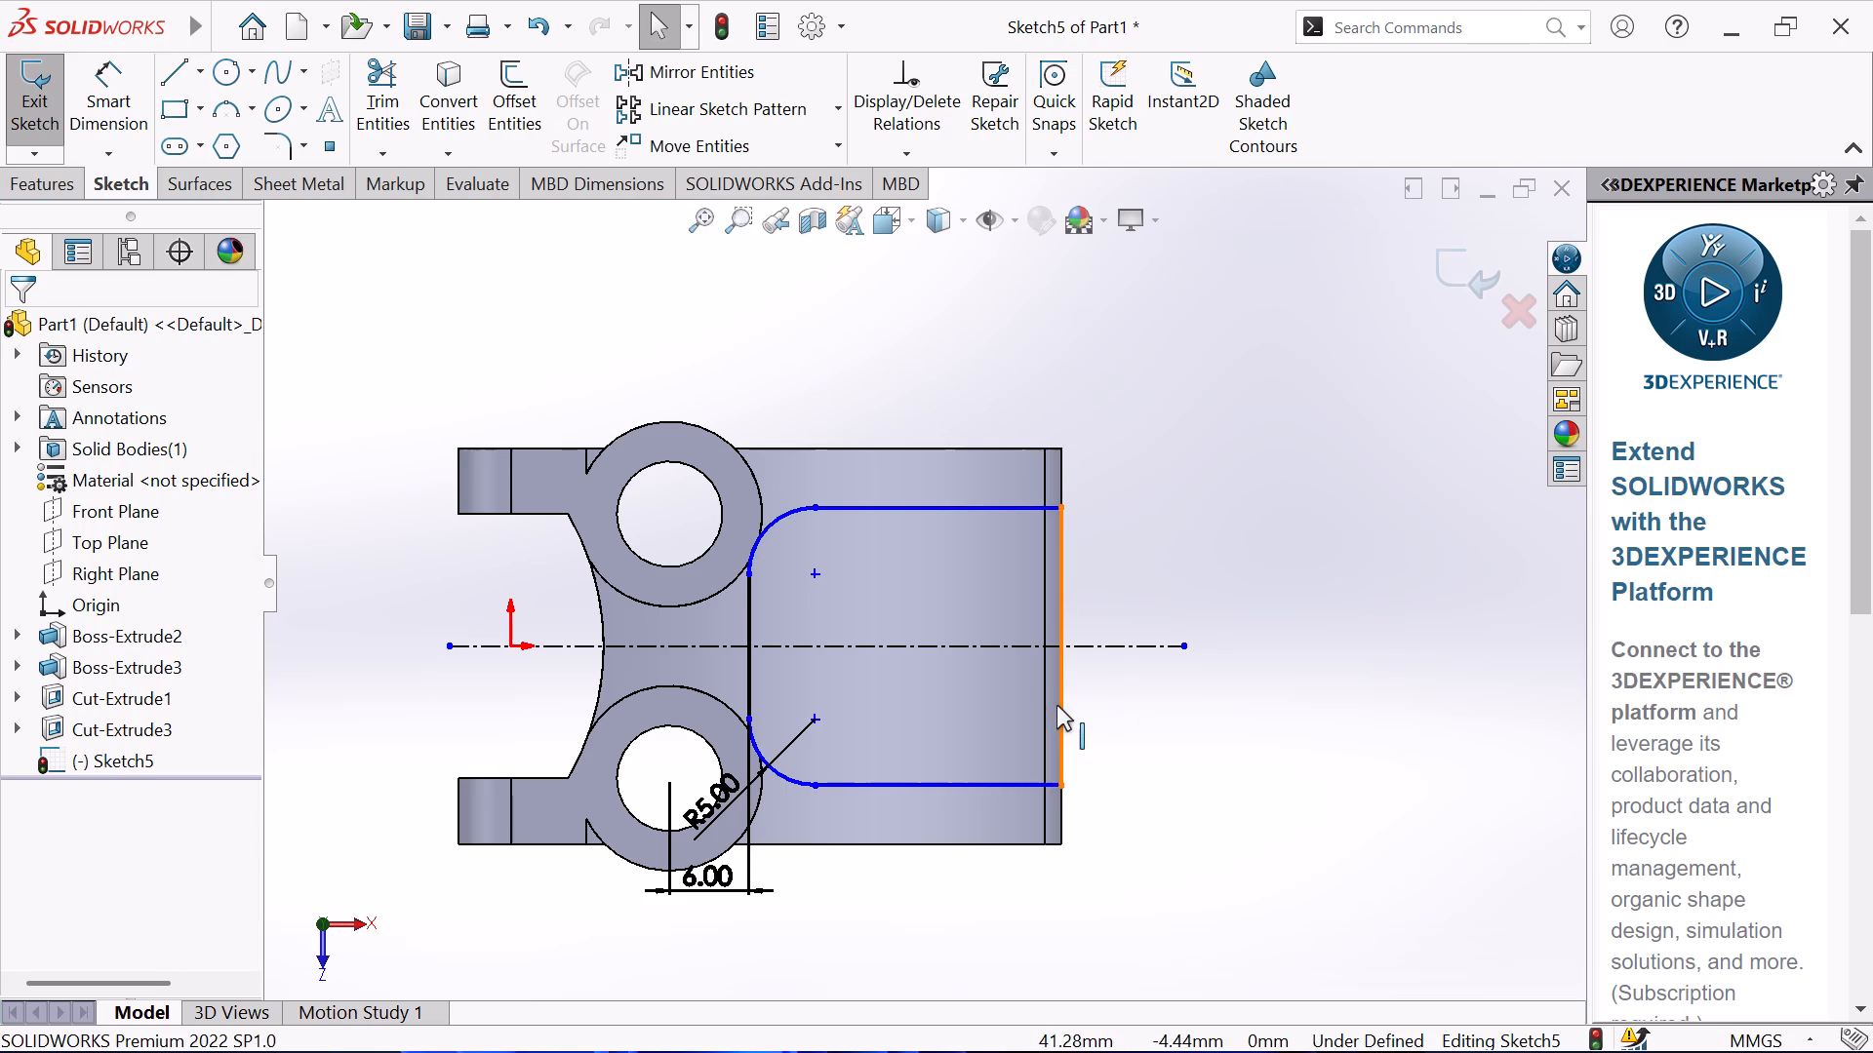
Make the far endpoints of the profile's two horizontal lines symmetric about the horizontal centreline.
click(1061, 509)
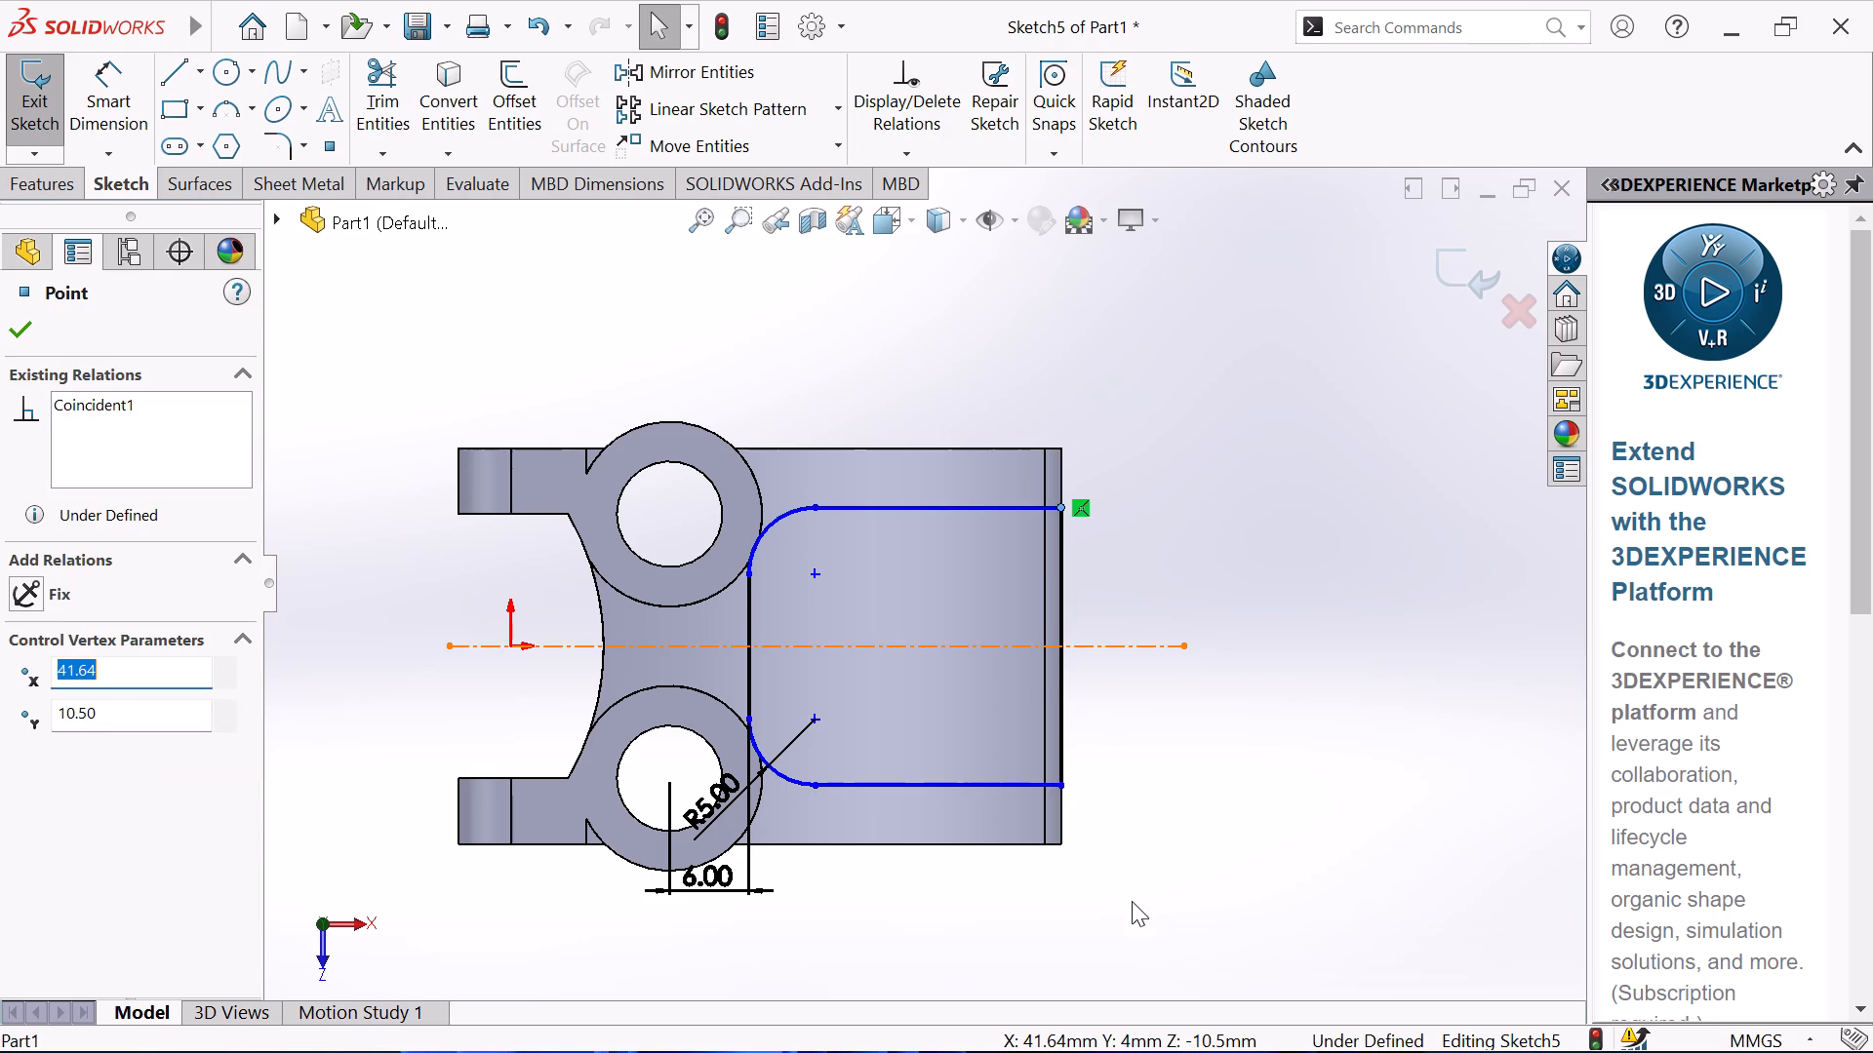
ctrl+click(1059, 790)
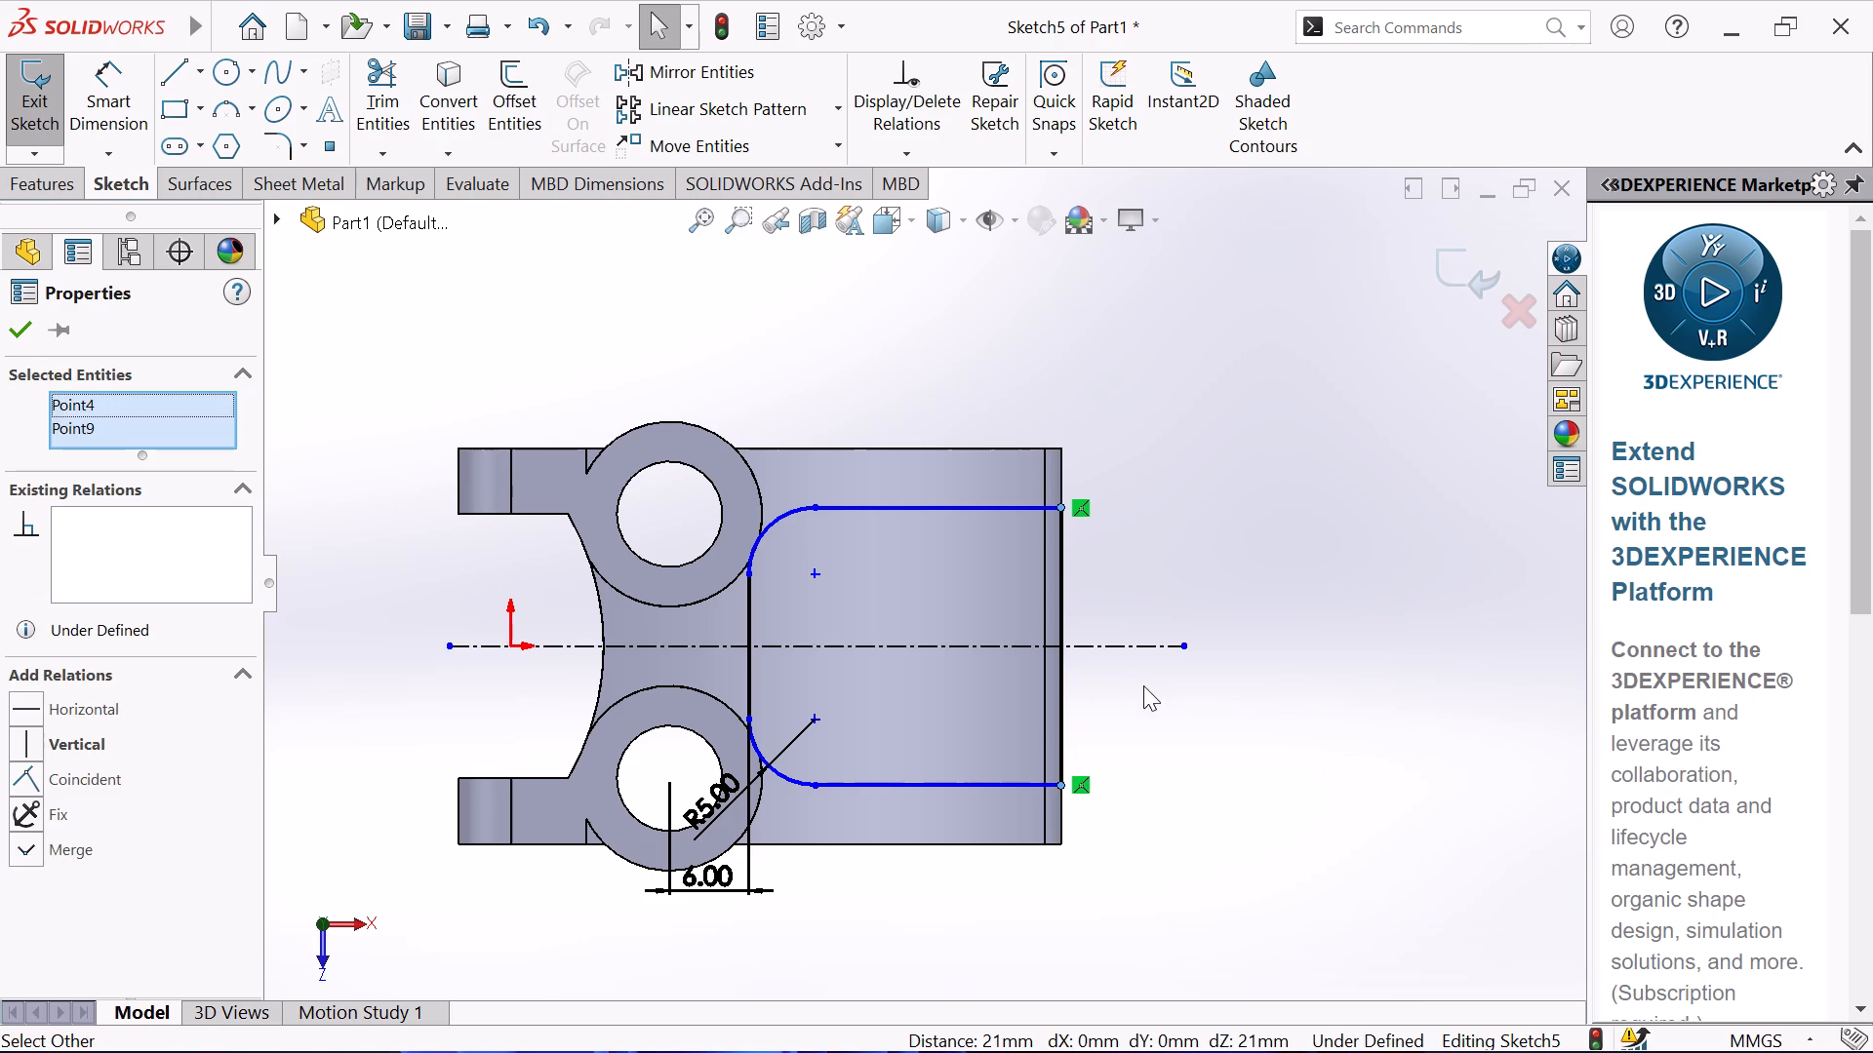
ctrl+click(1131, 649)
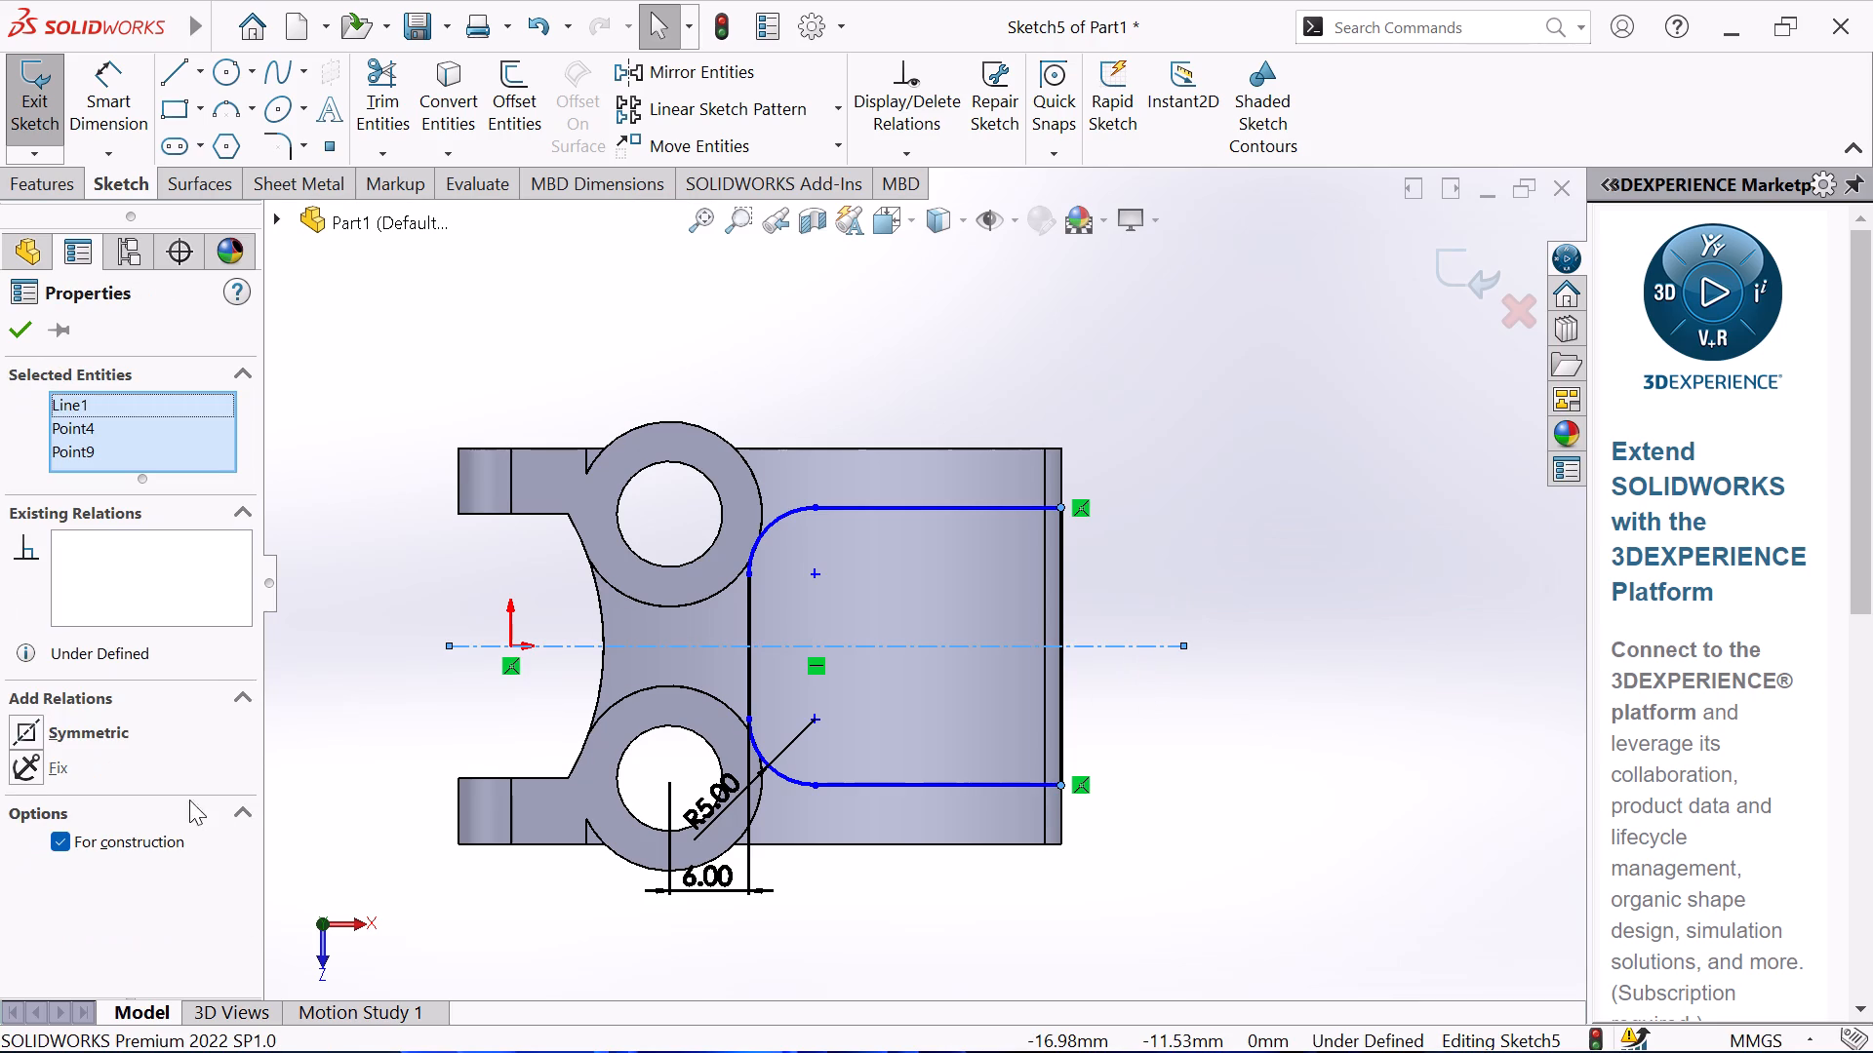
click(90, 729)
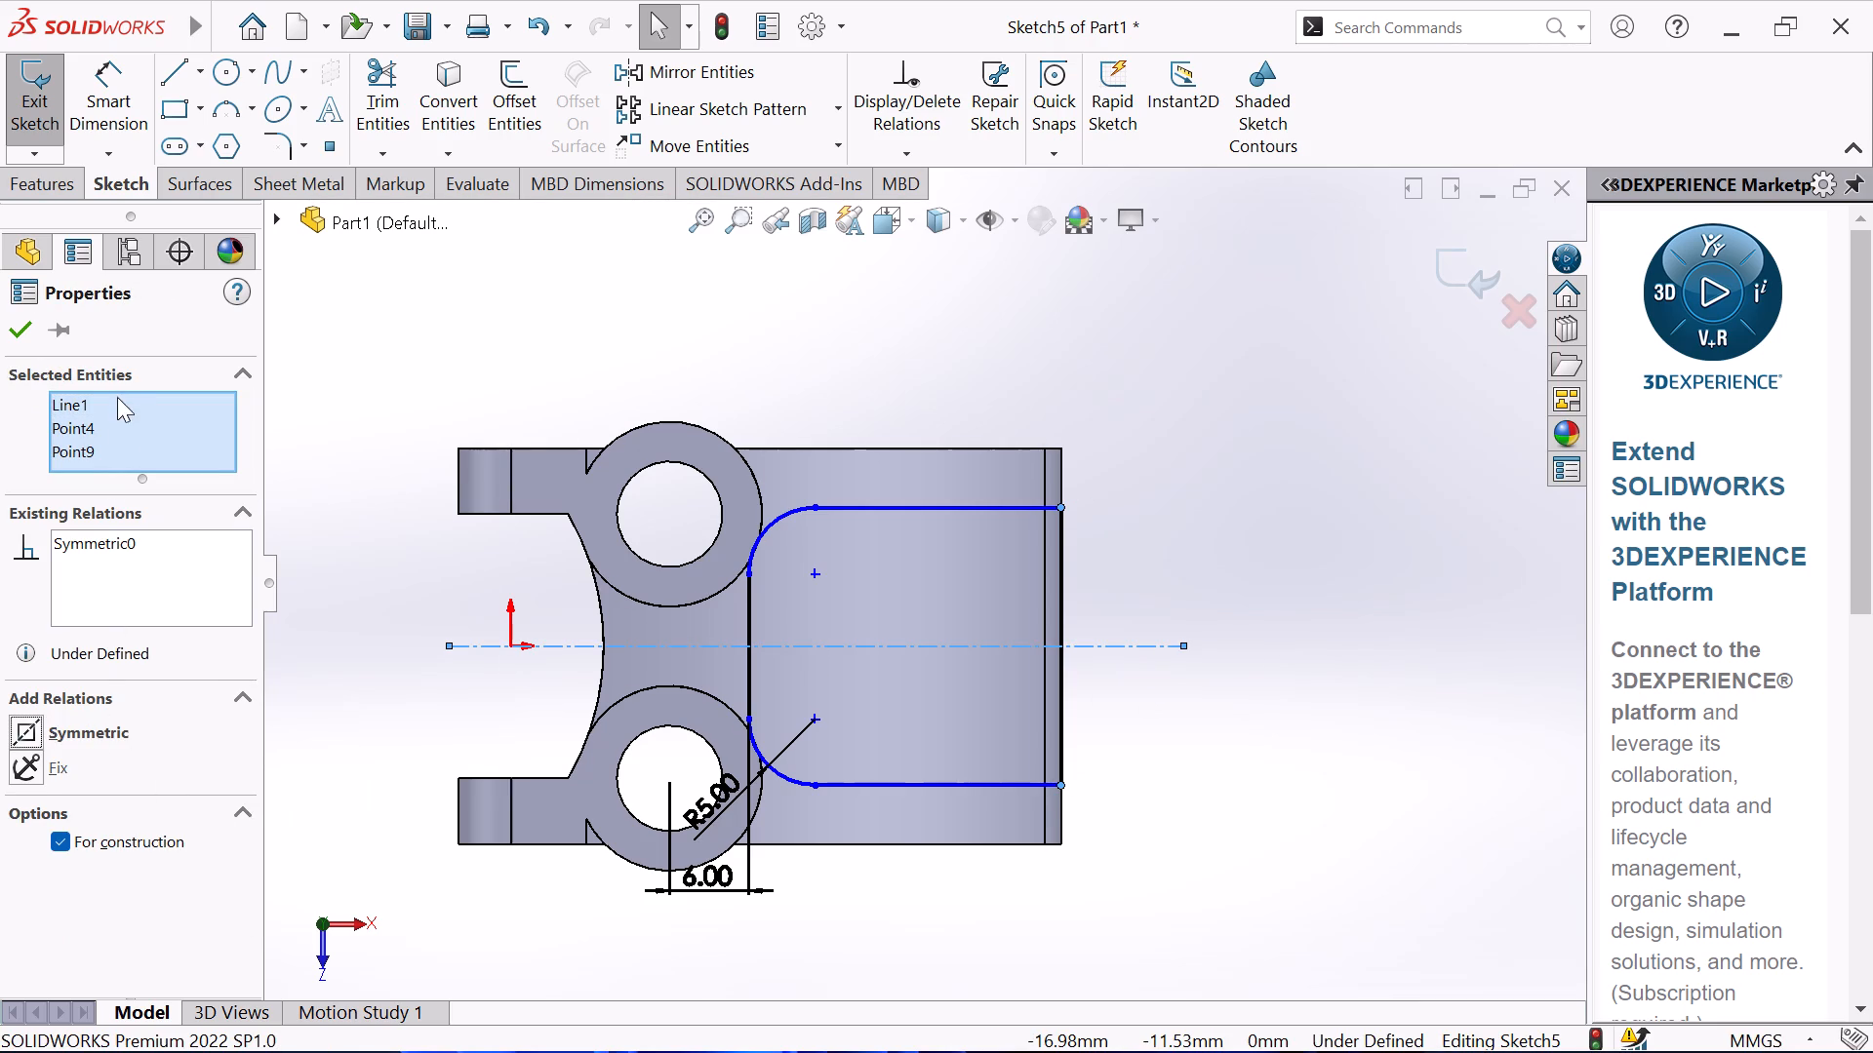
click(9, 318)
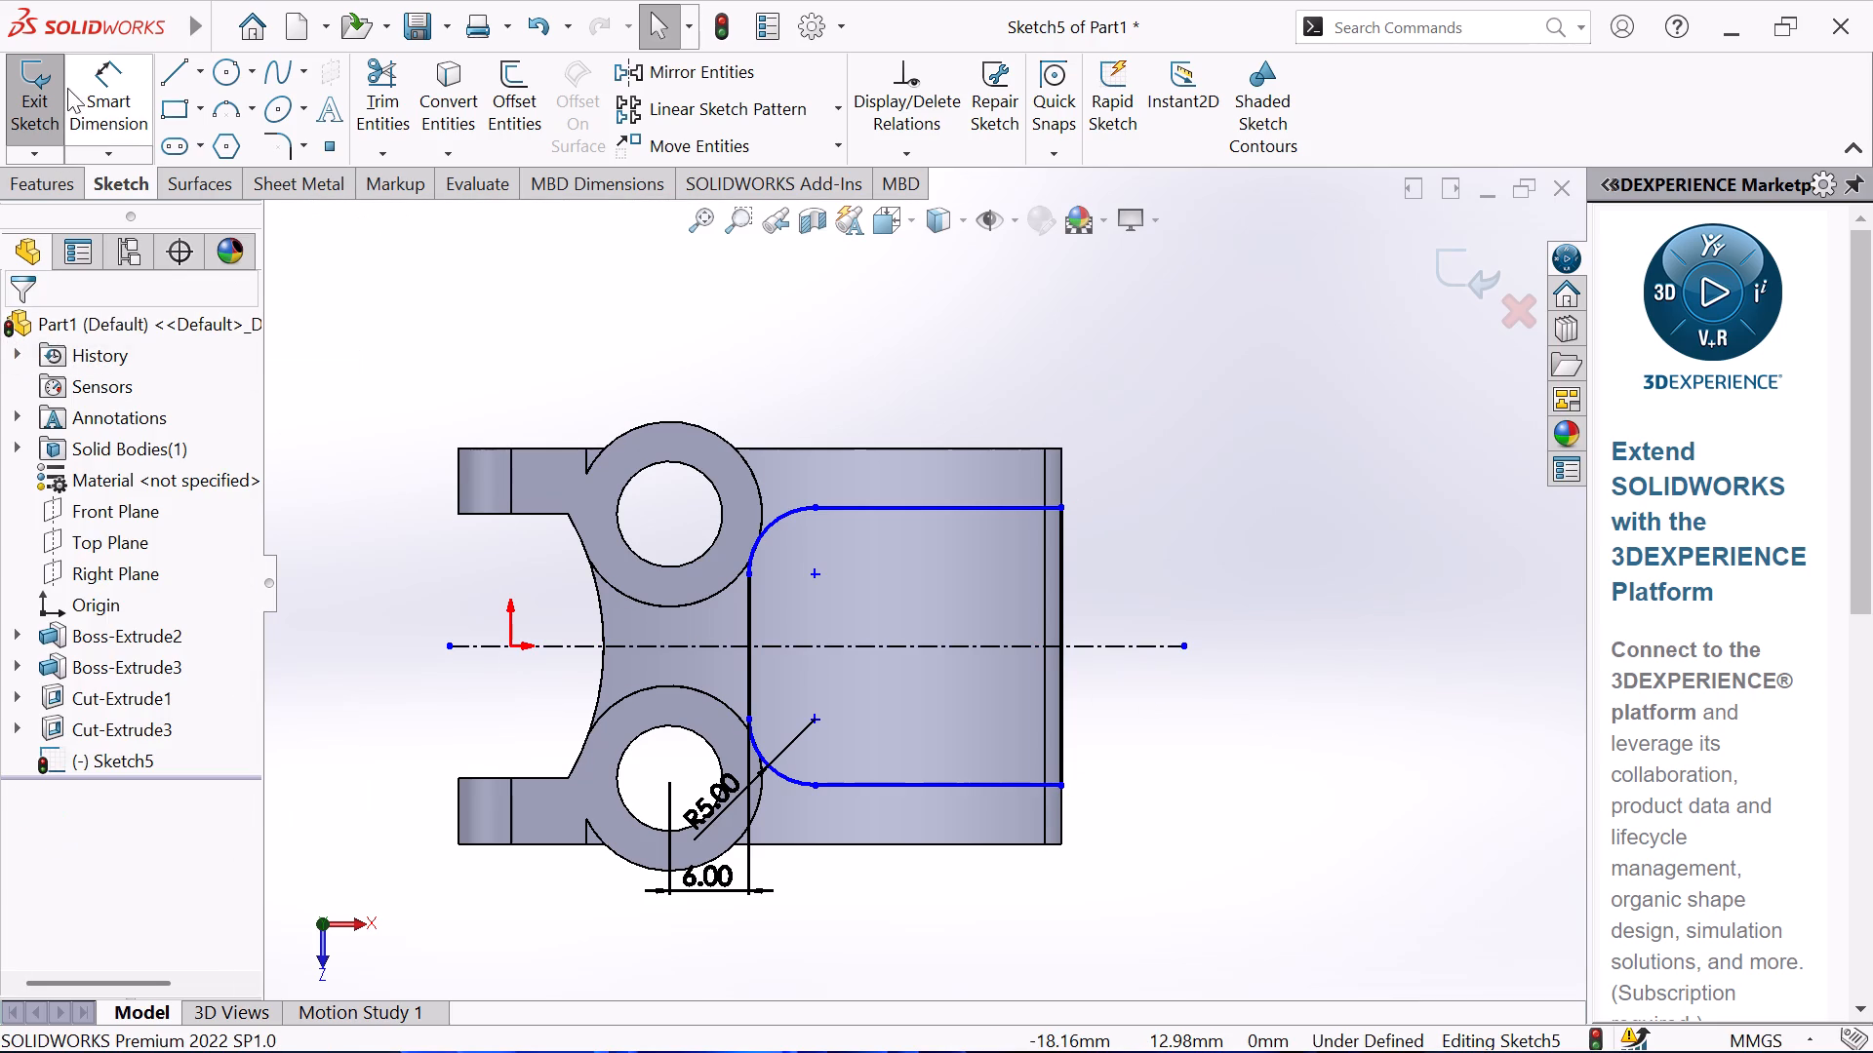
Dimension the profile's vertical line at the far end and set its length to 16 mm.
click(86, 82)
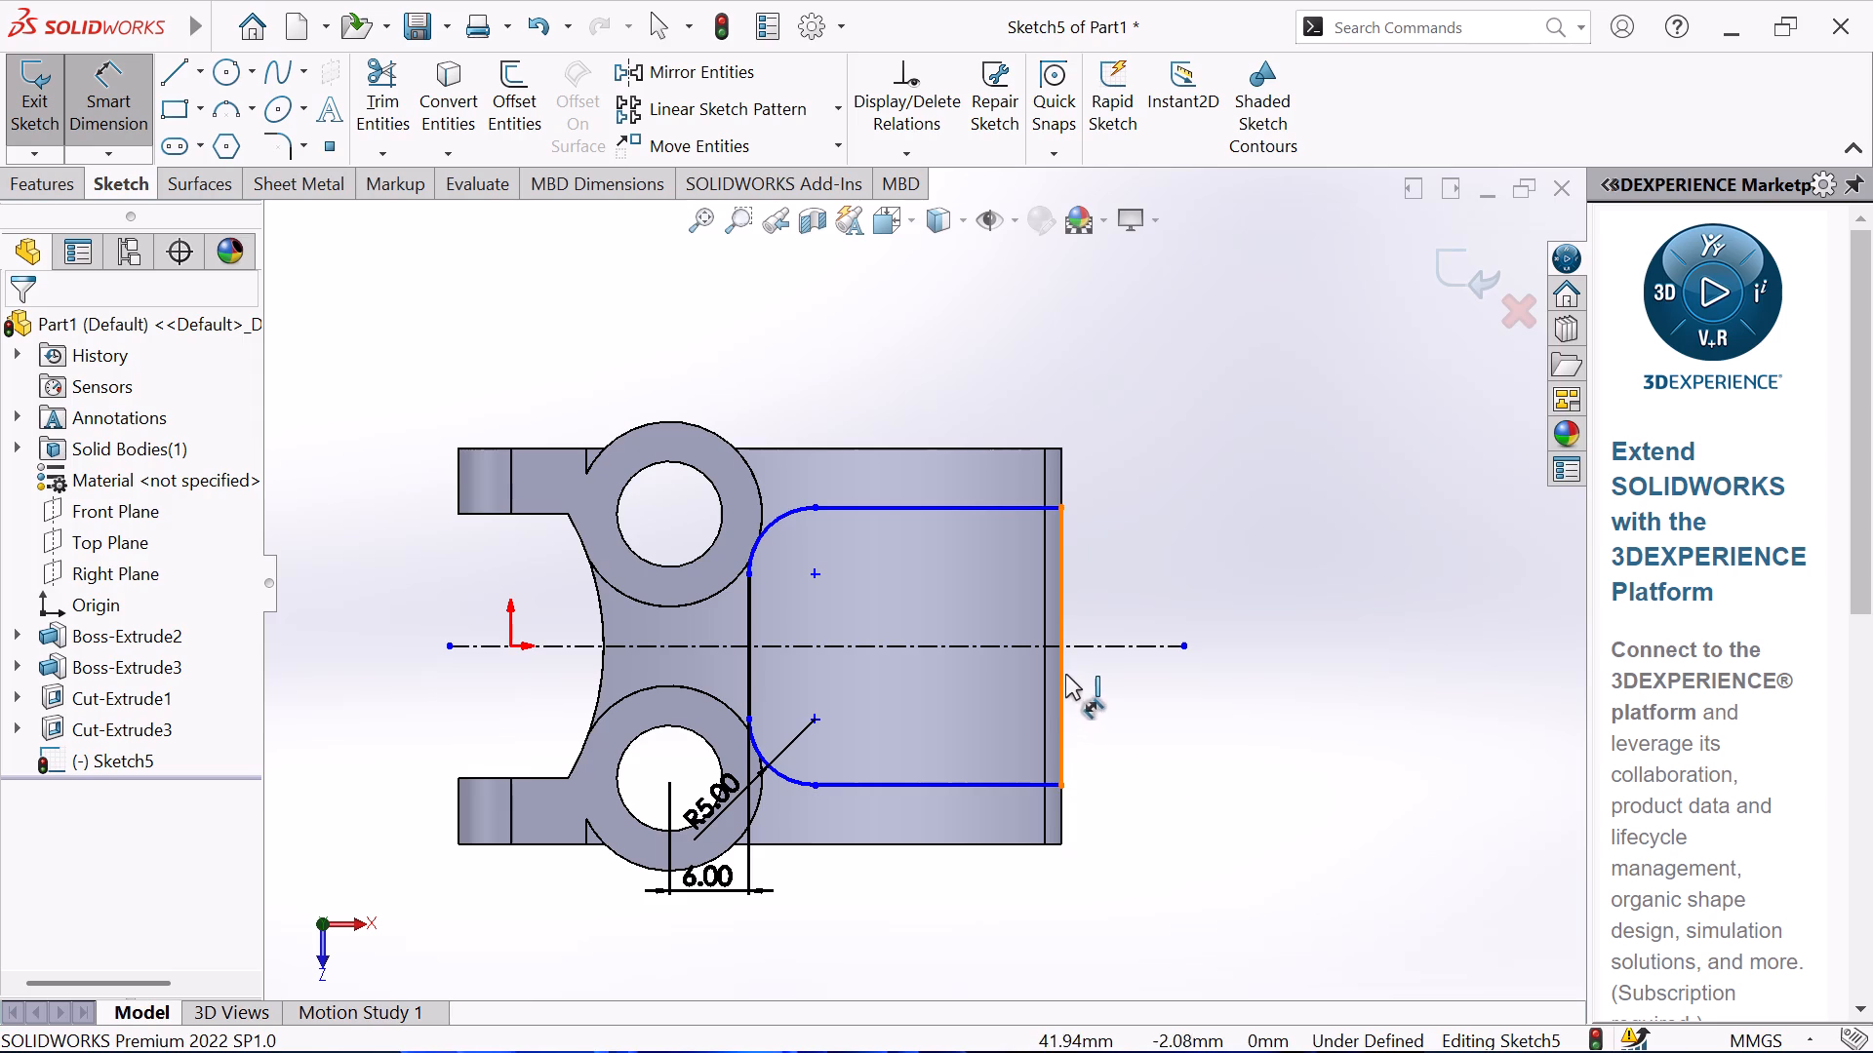
click(1065, 673)
click(1232, 624)
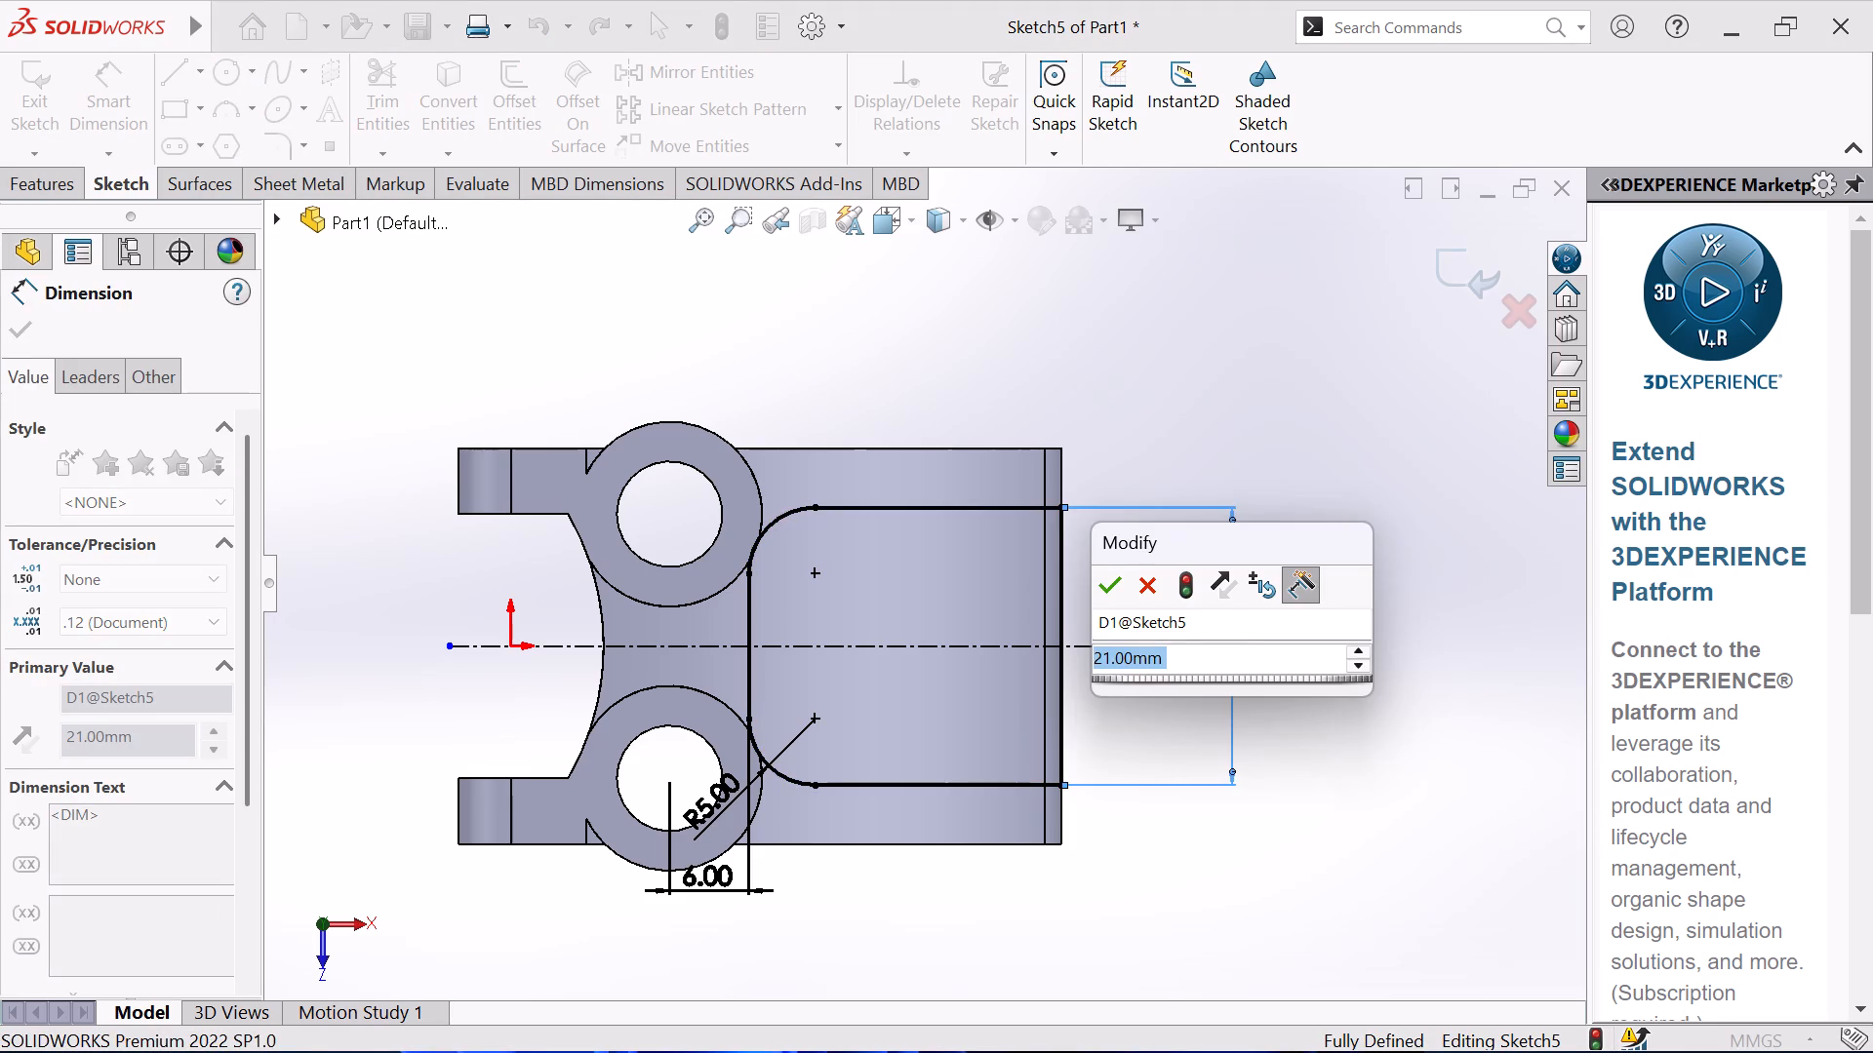
text(16)
key(Return)
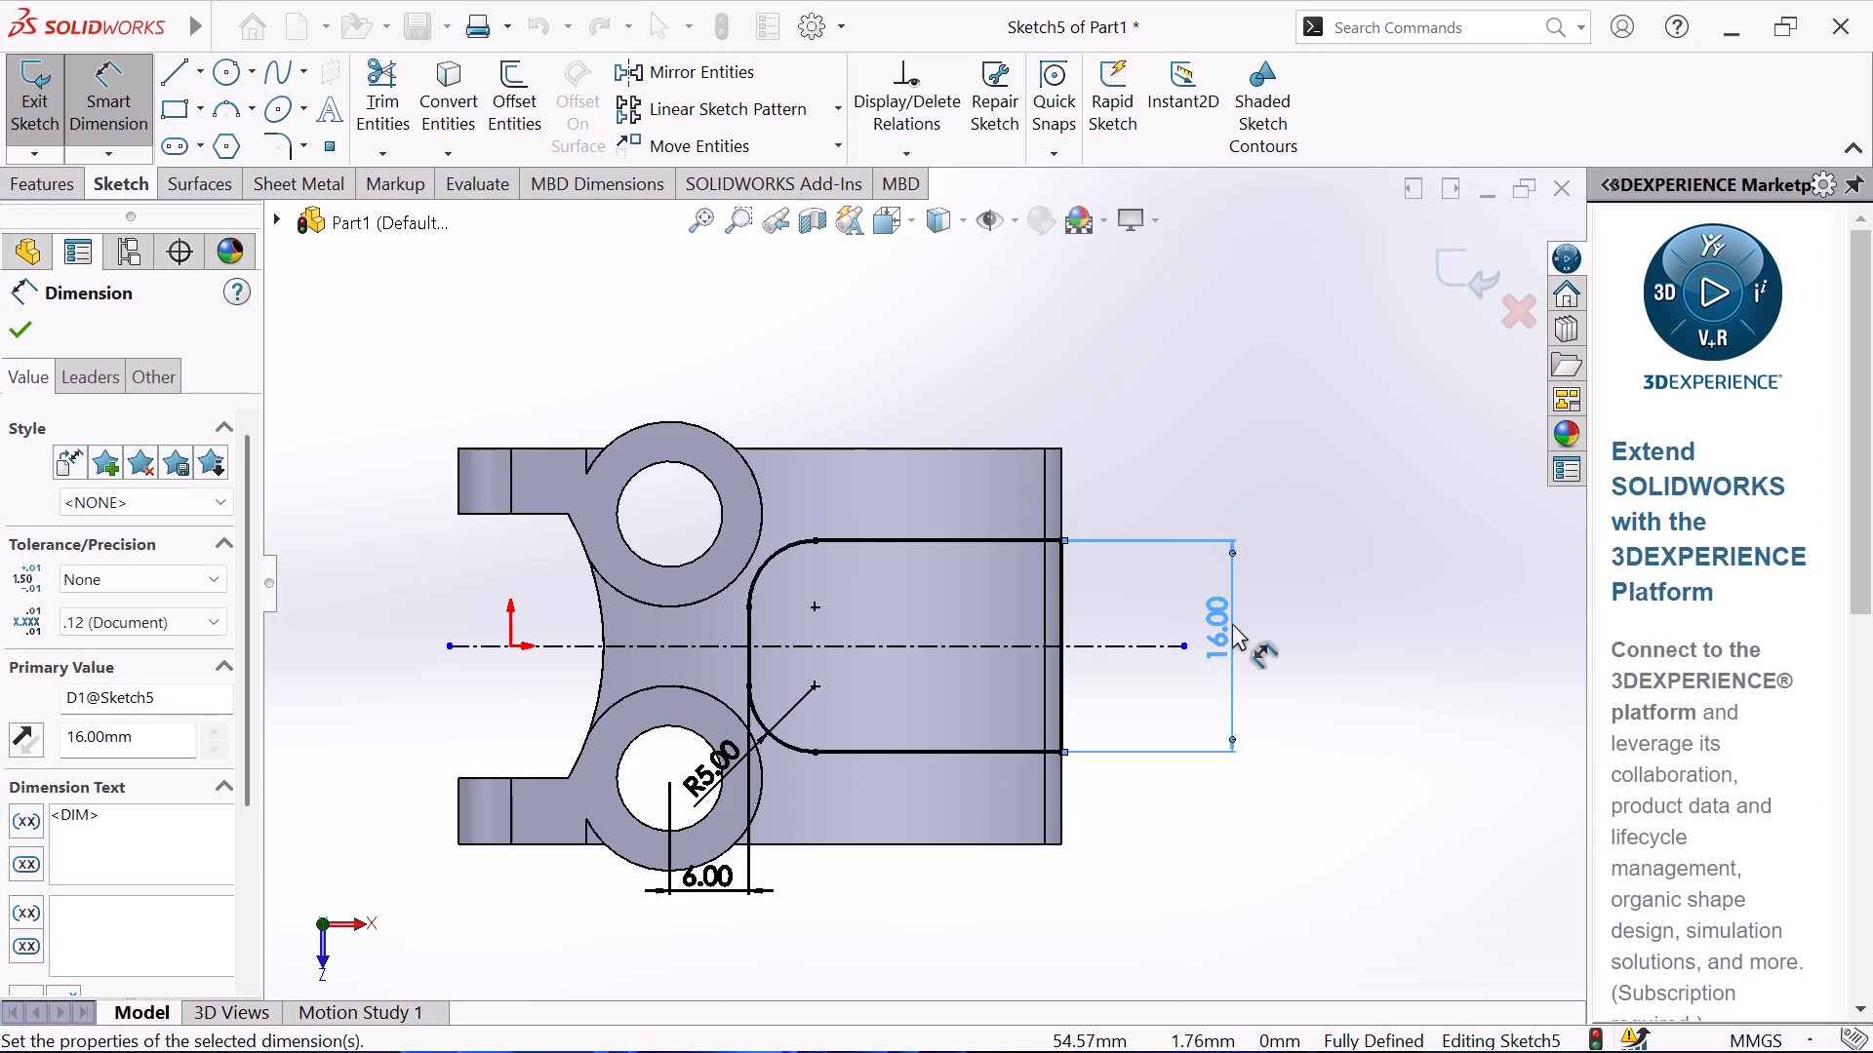
right_click(1213, 495)
click(1289, 575)
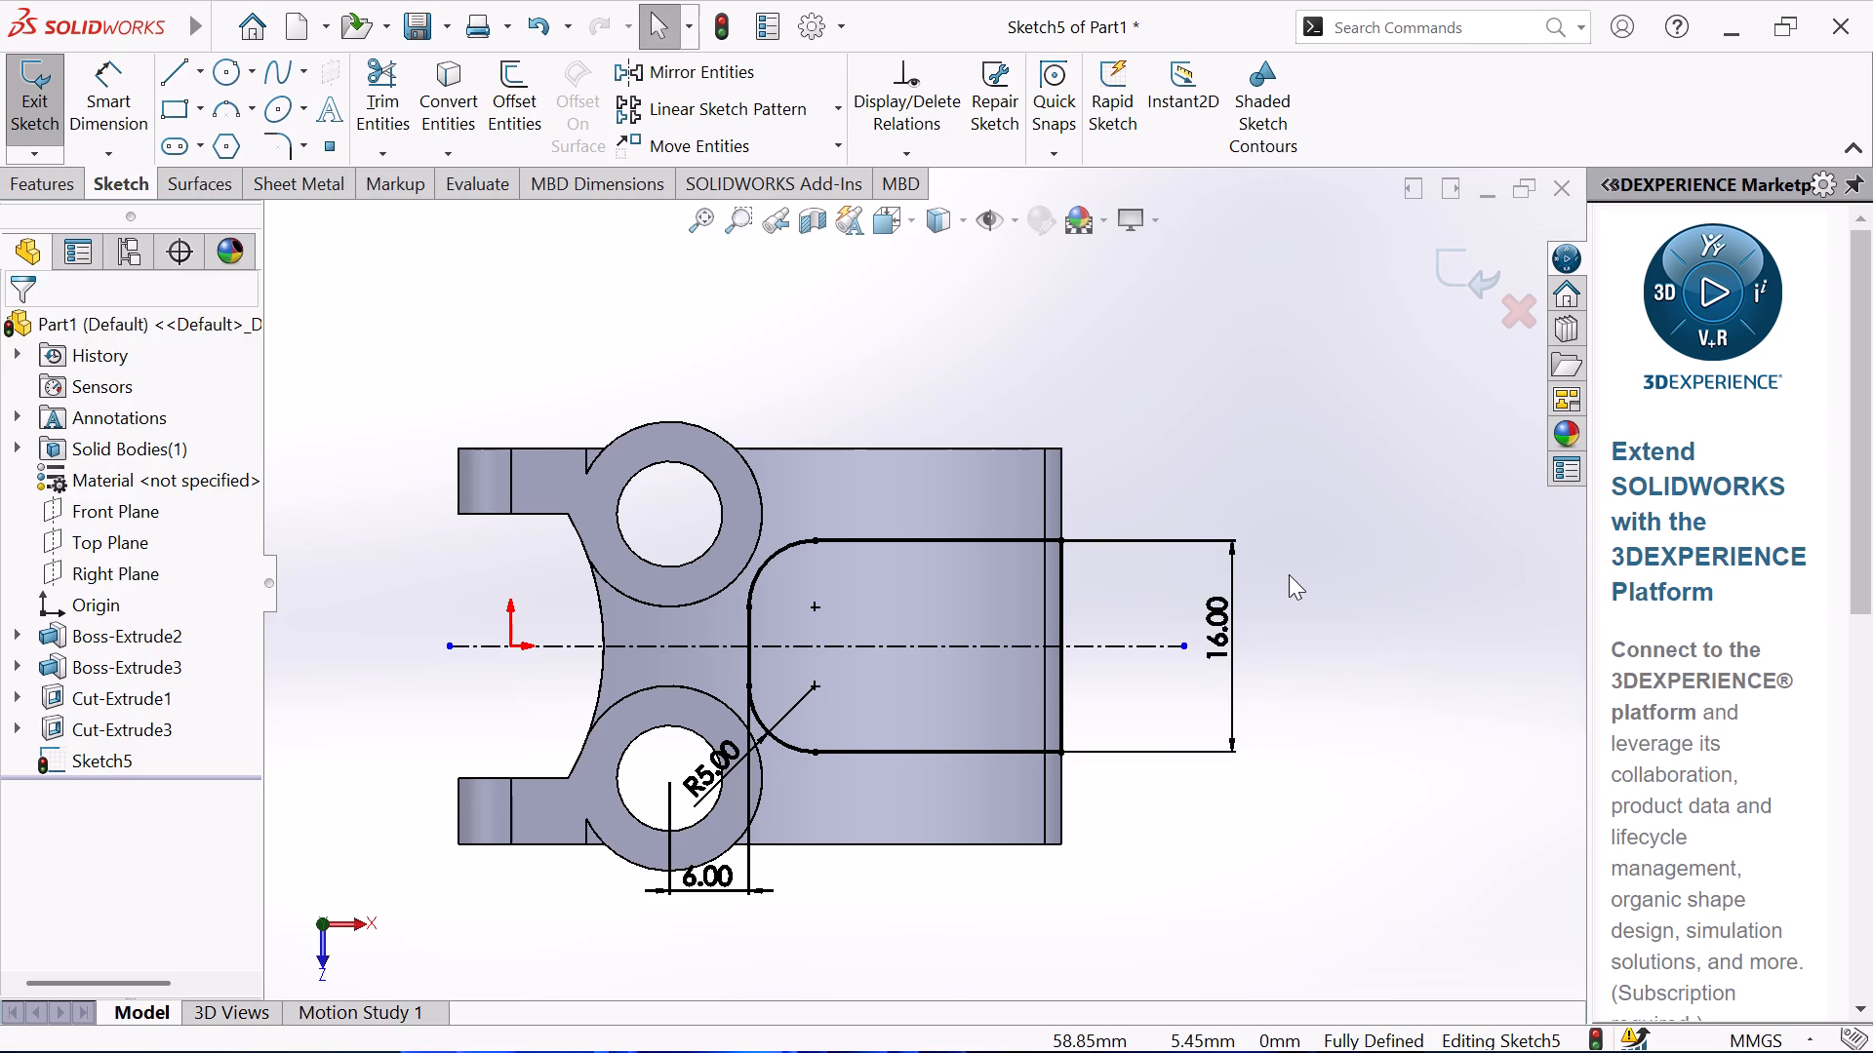
Cut-extrude the closed profile with a blind depth of 18 mm to open the slot between the two arms.
click(25, 180)
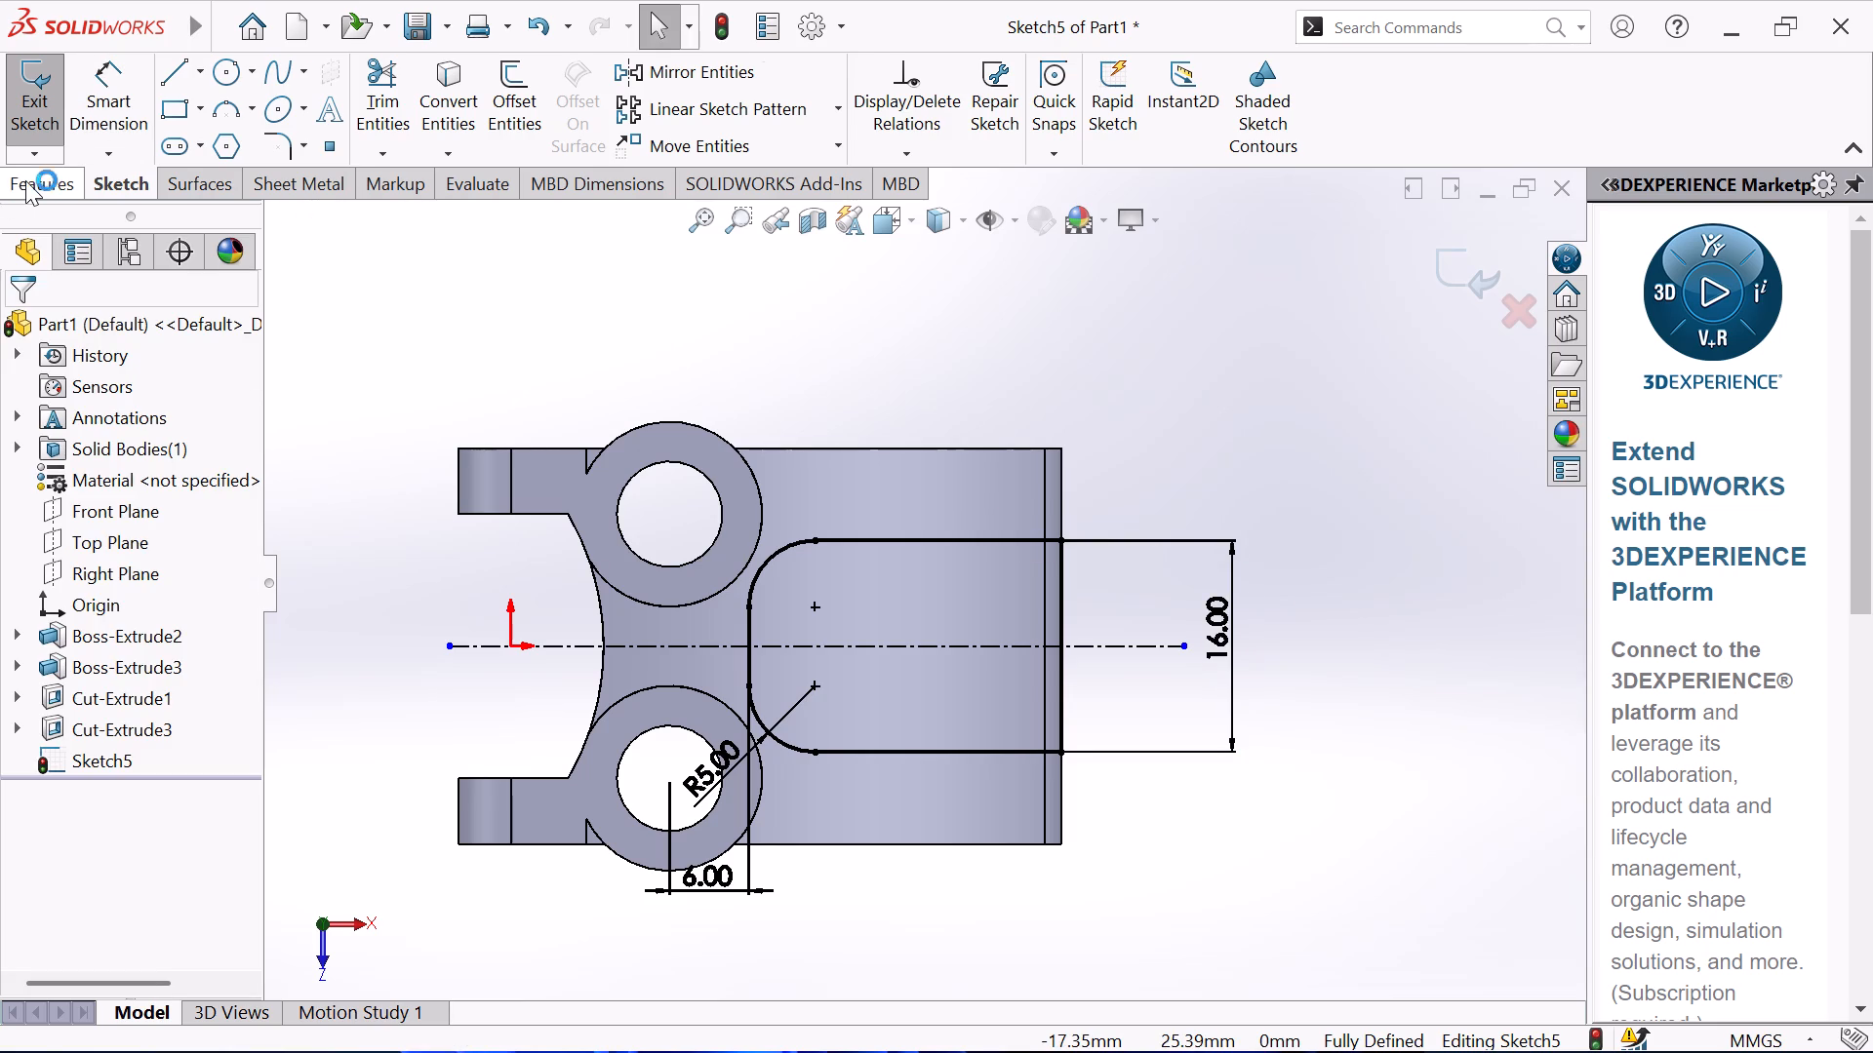
click(403, 92)
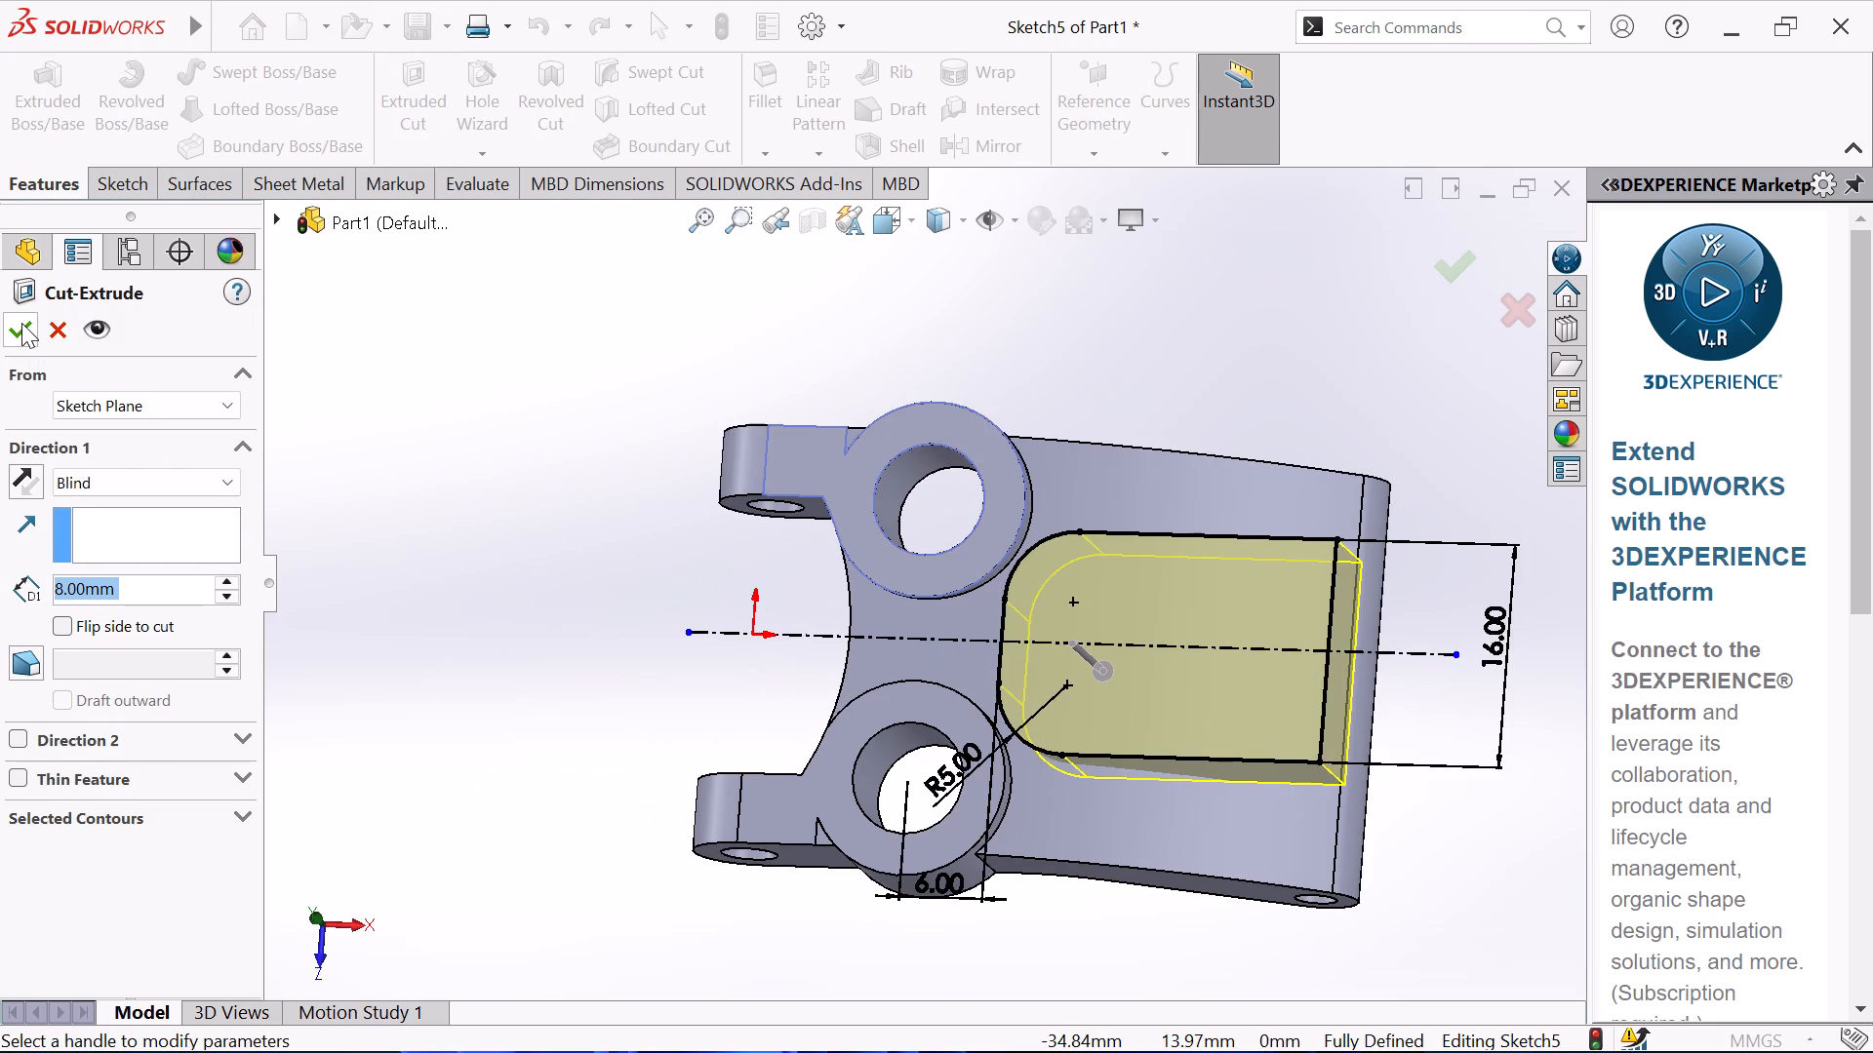
click(226, 575)
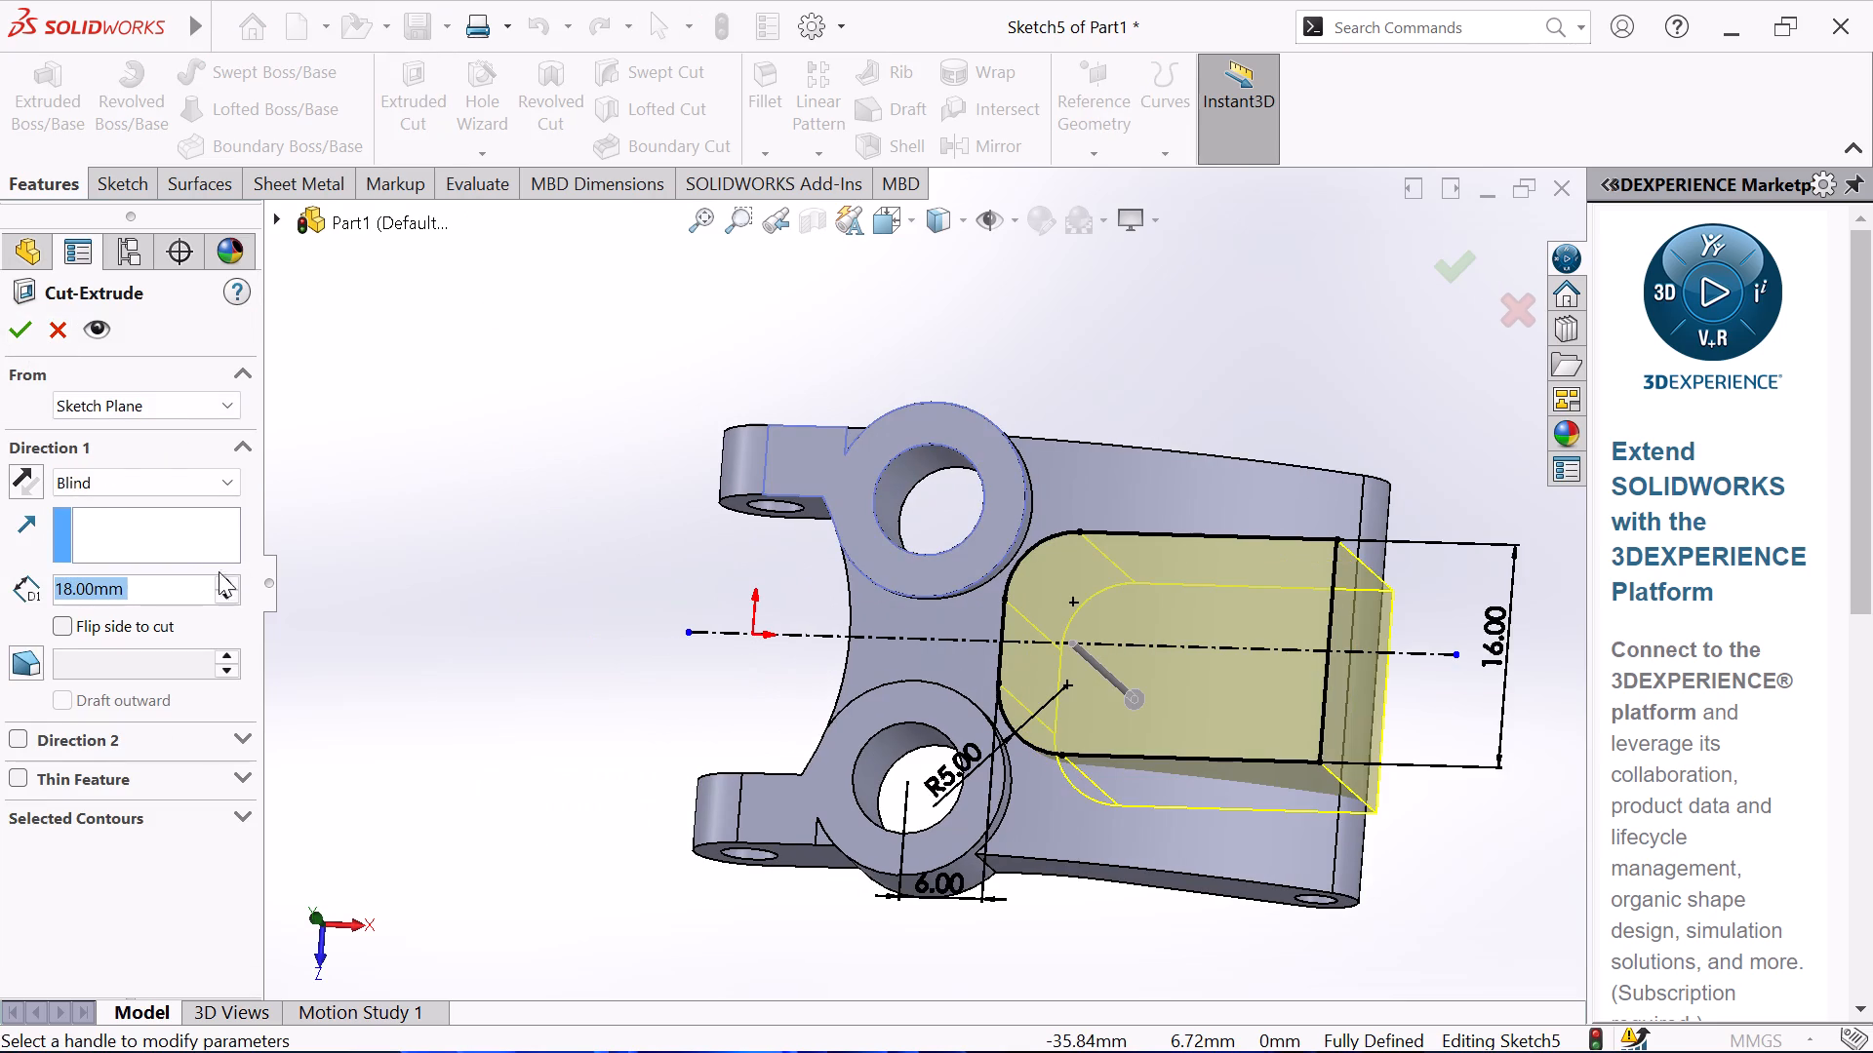
click(15, 317)
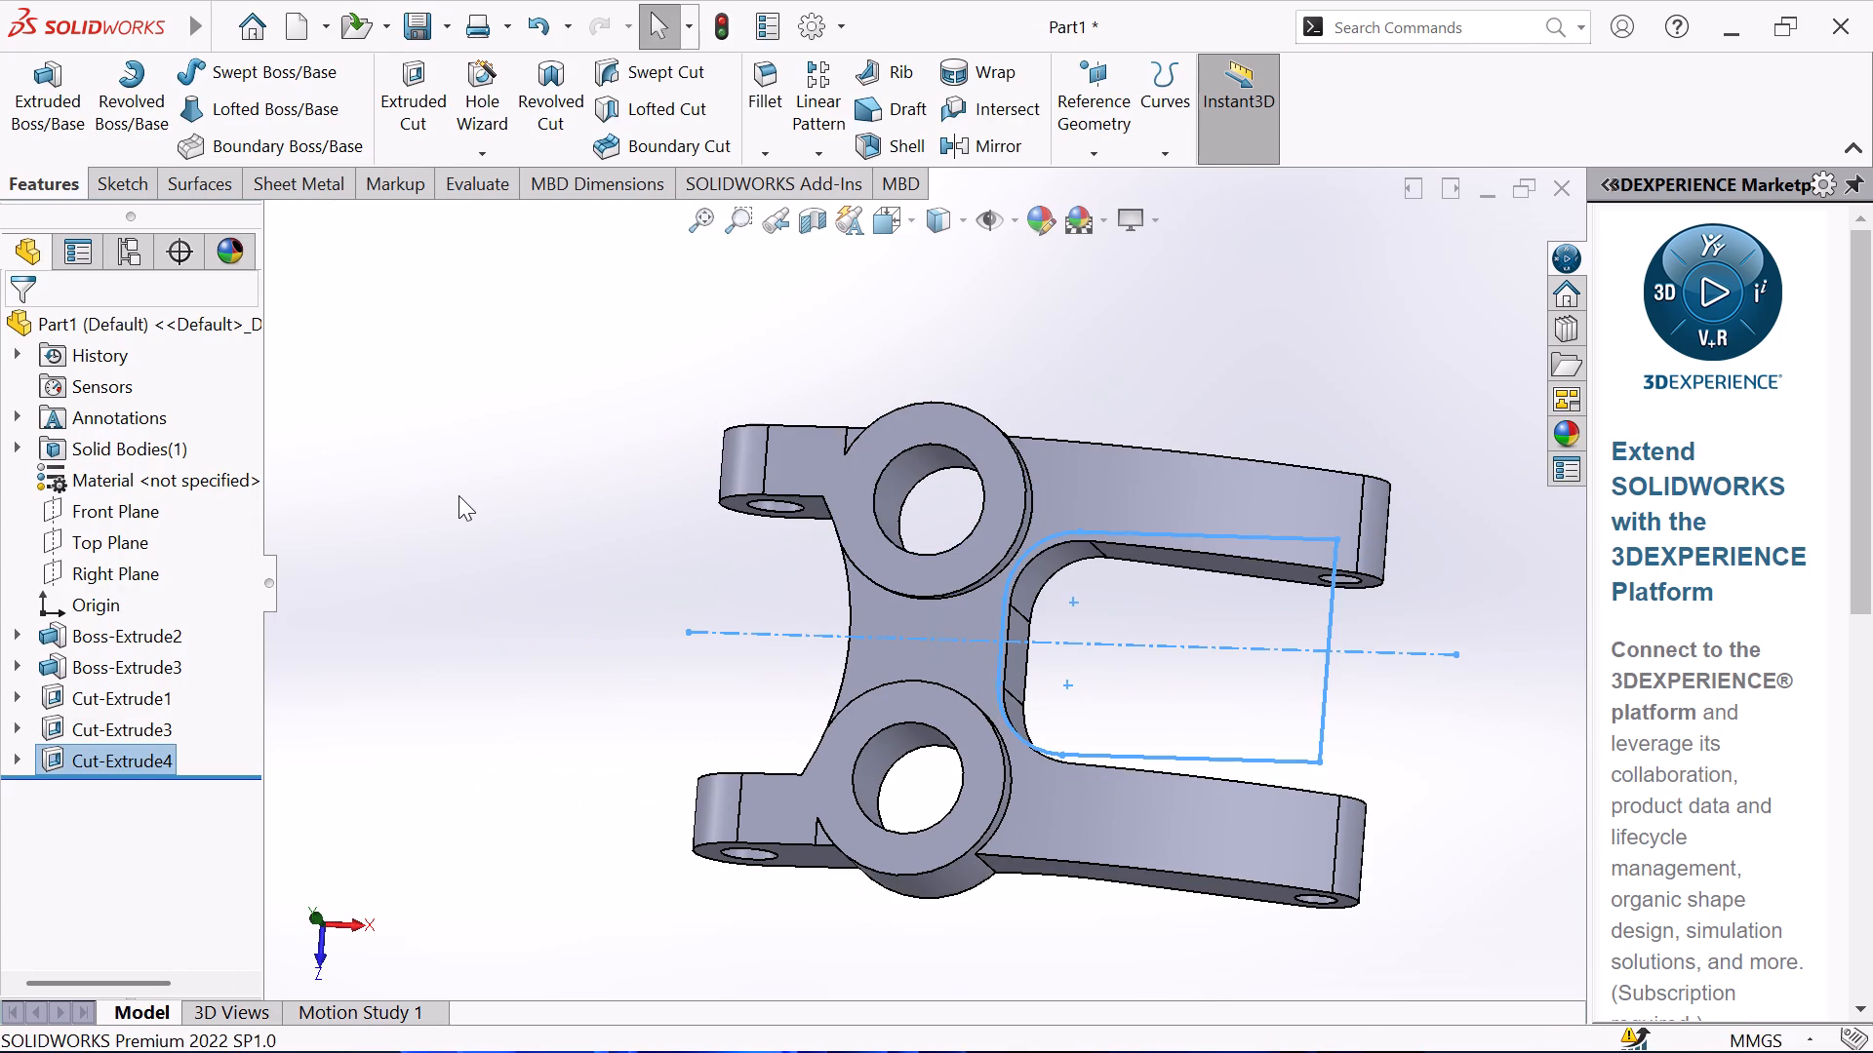
key(Escape)
click(484, 503)
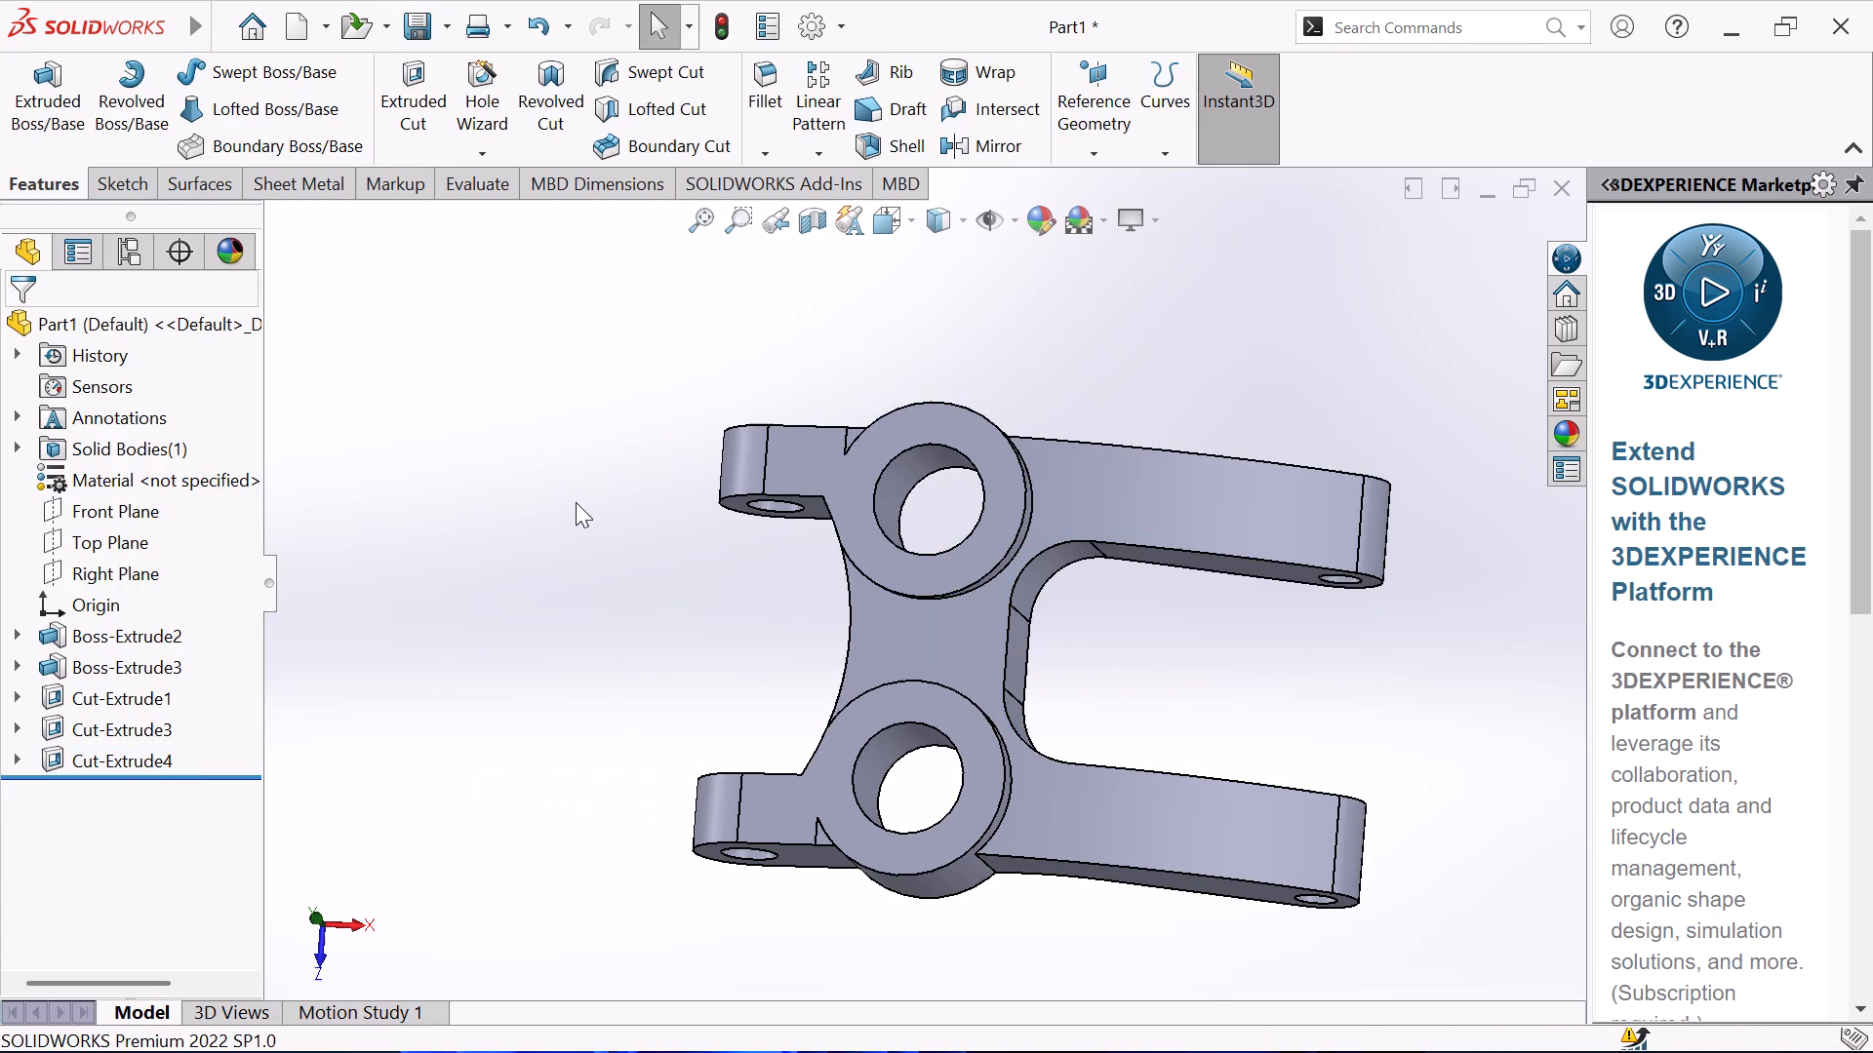
Start a new sketch on the flat face of the upper boss.
middle_drag(577, 502, 580, 535)
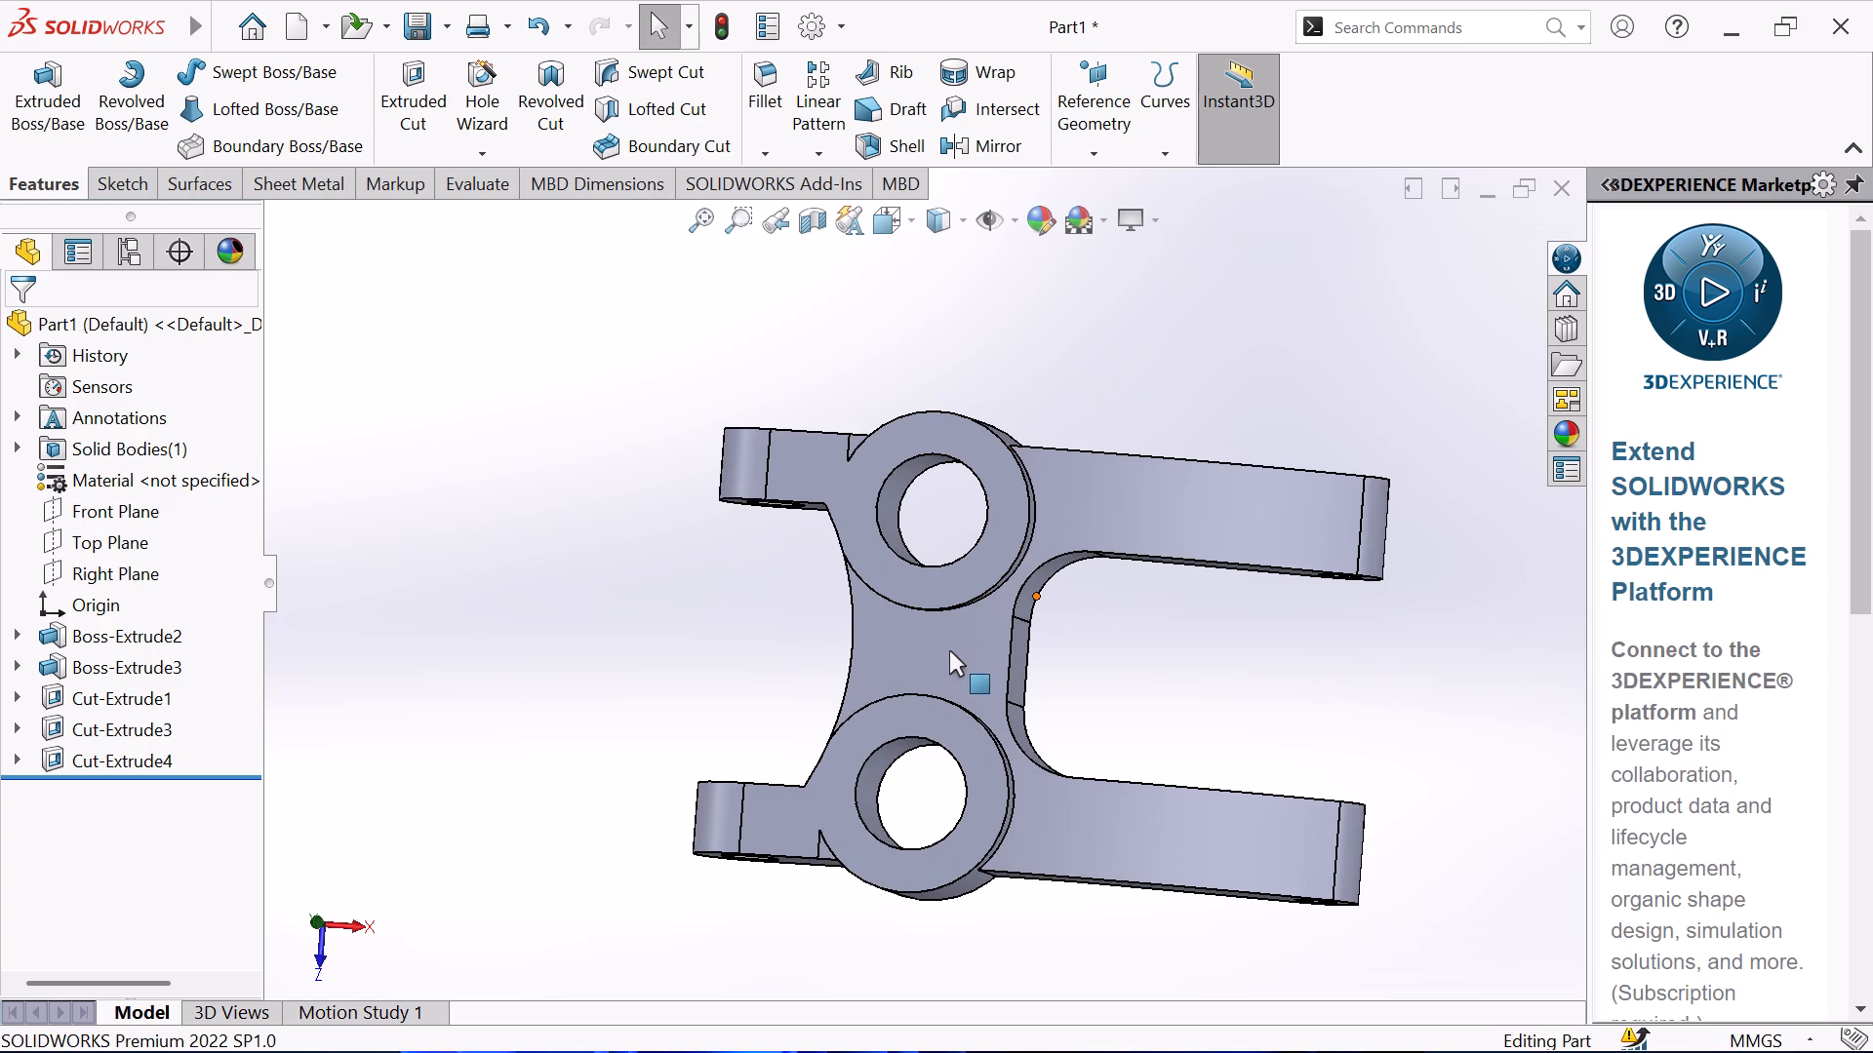
click(939, 582)
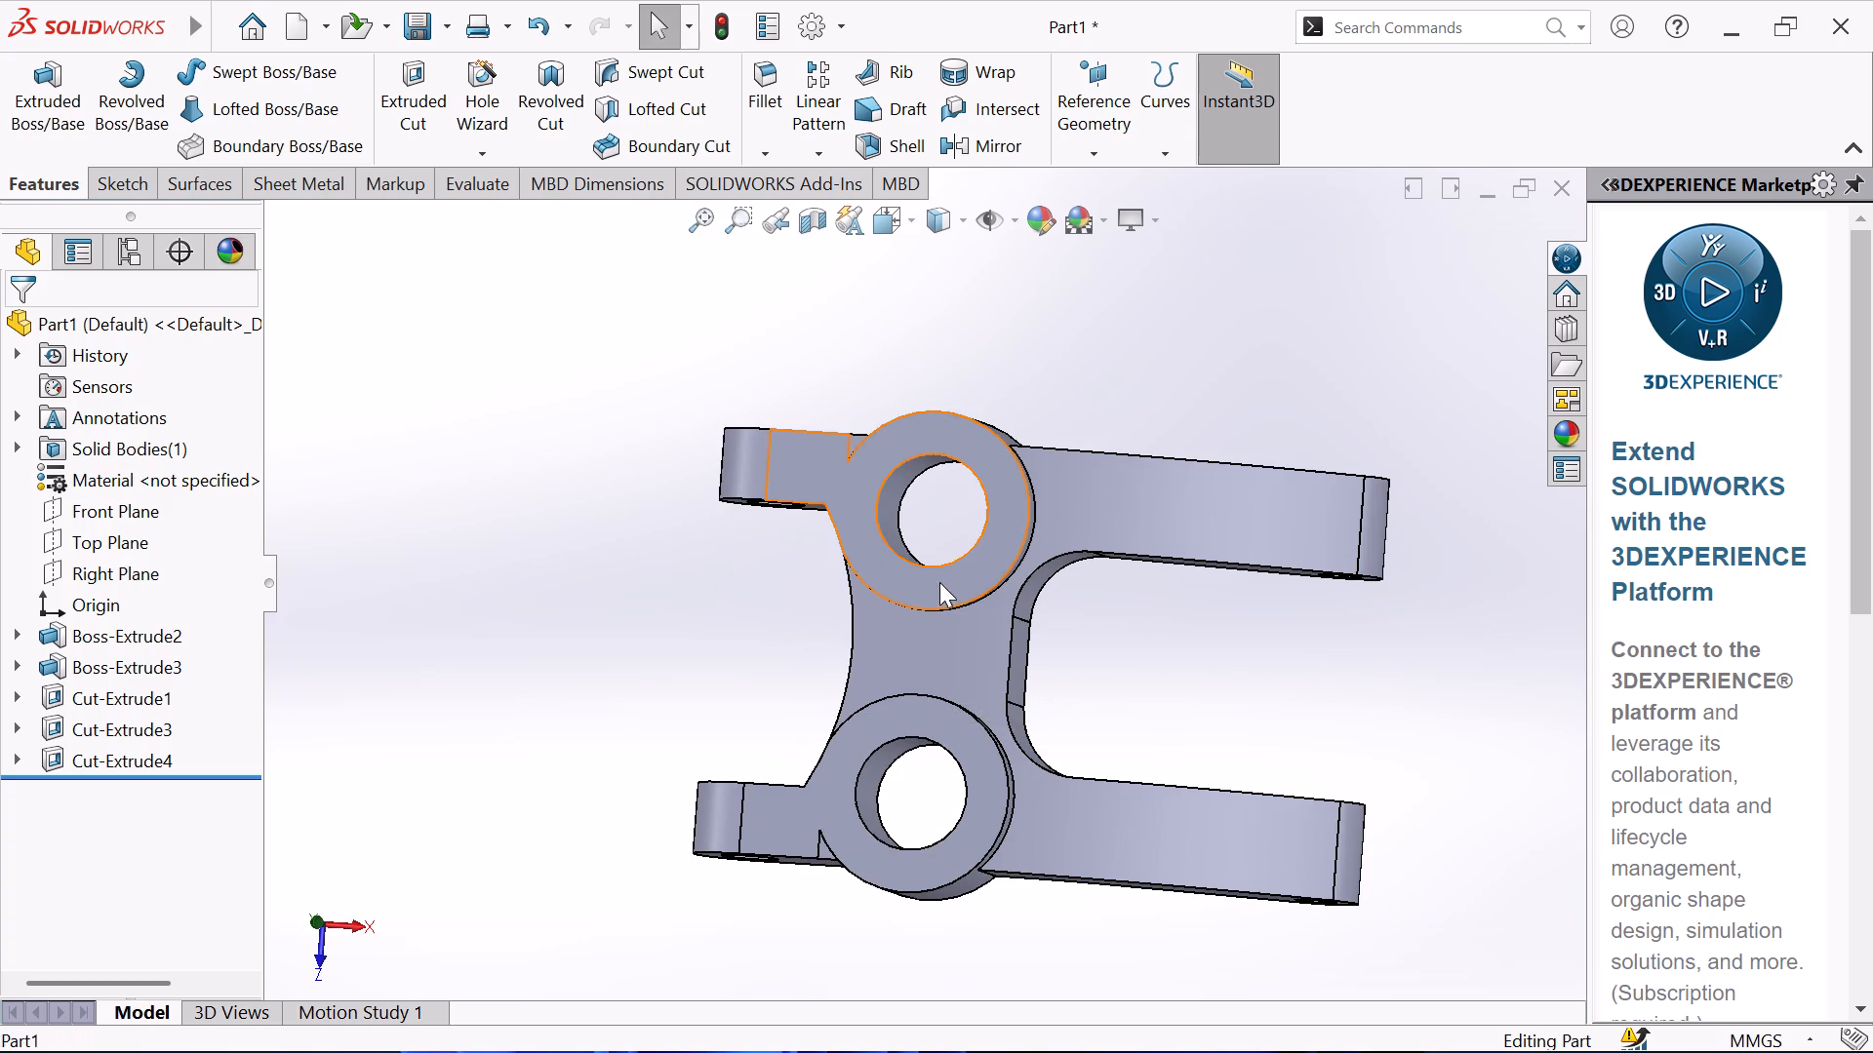
click(1045, 522)
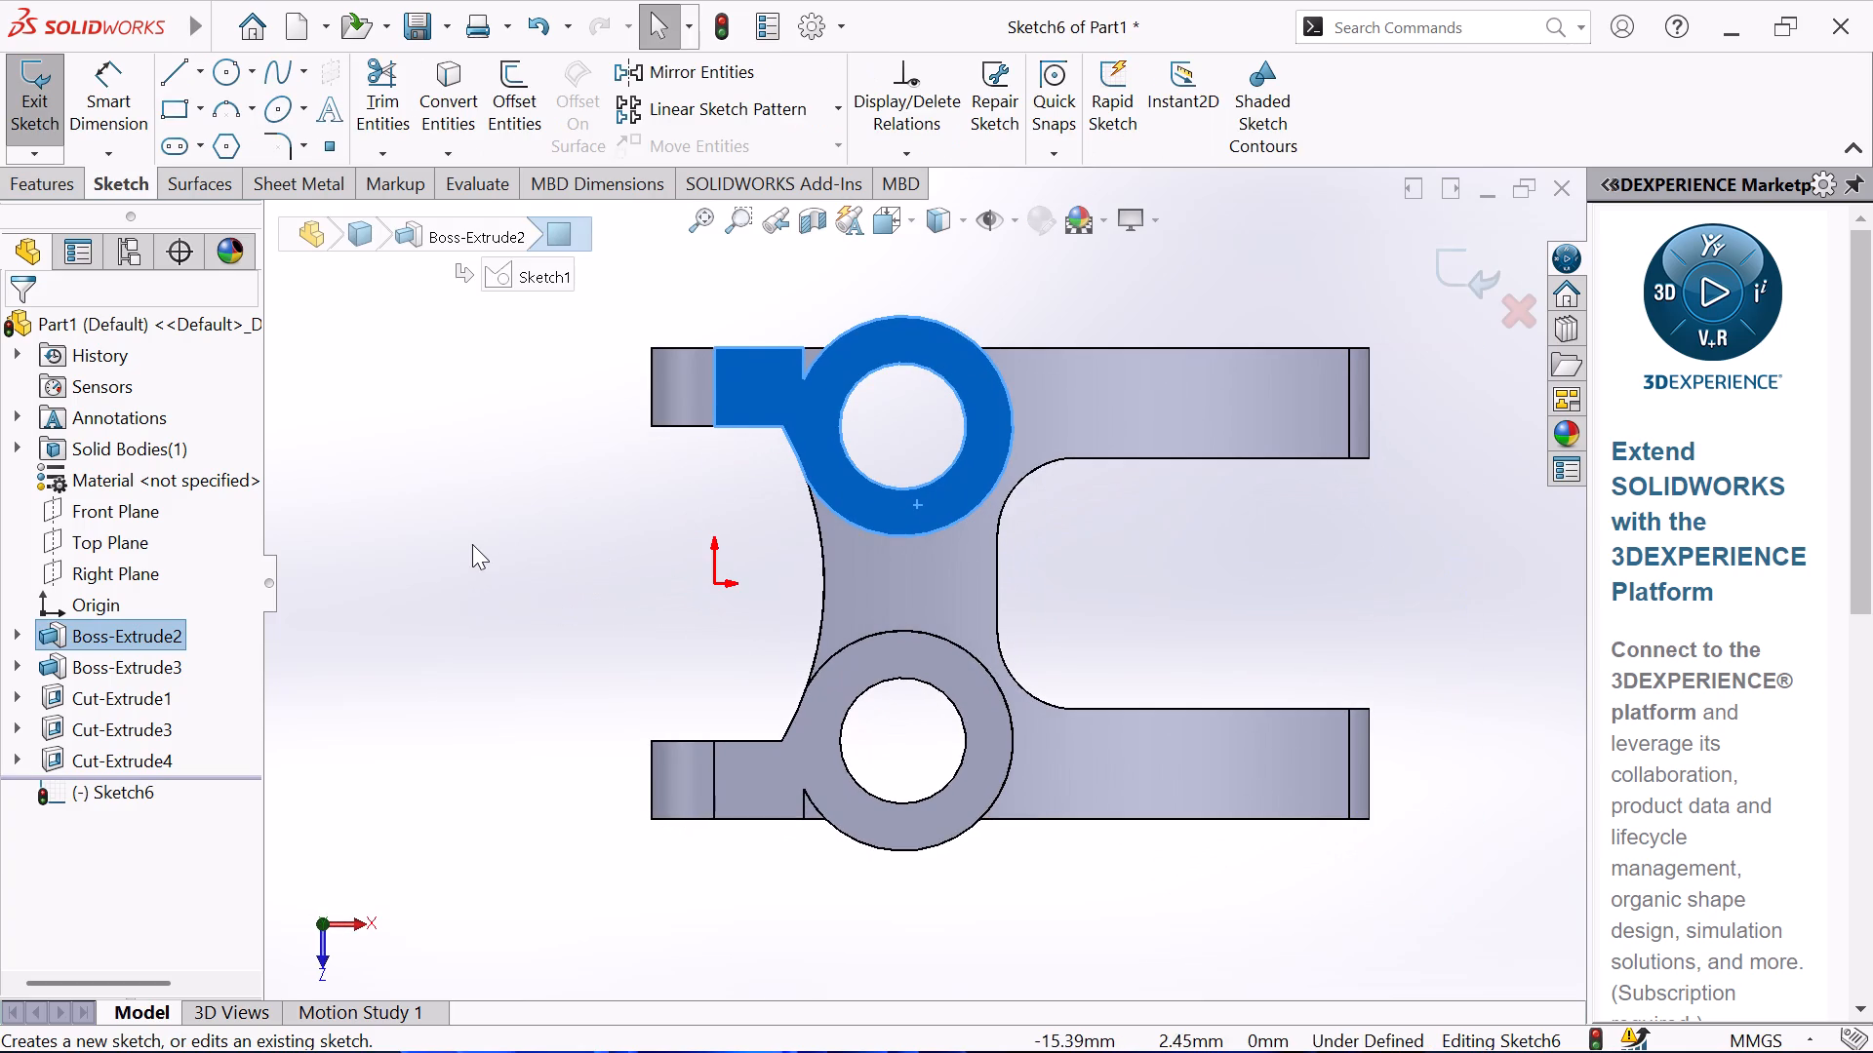
click(472, 544)
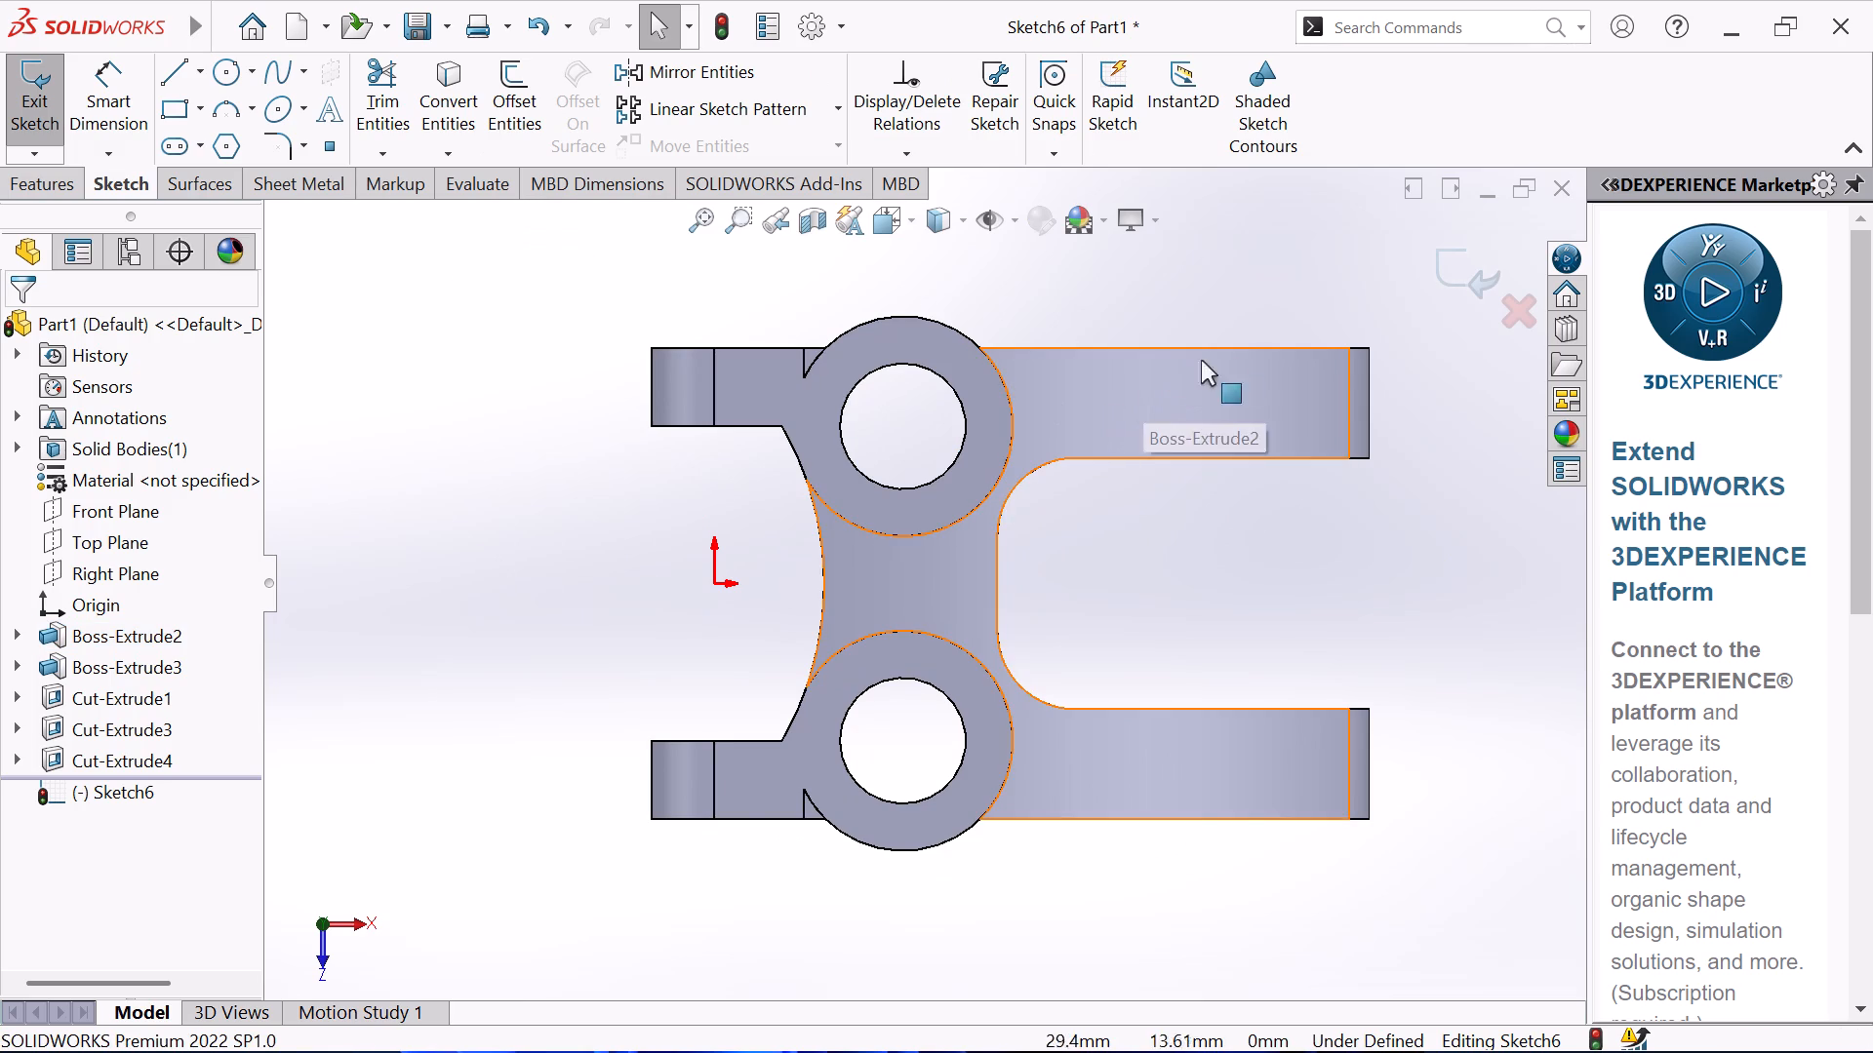
Sketch a horizontal line about 24 mm long across the upper long arm, from its far end to the boss's outer circle.
scroll(1257, 342, down, 2)
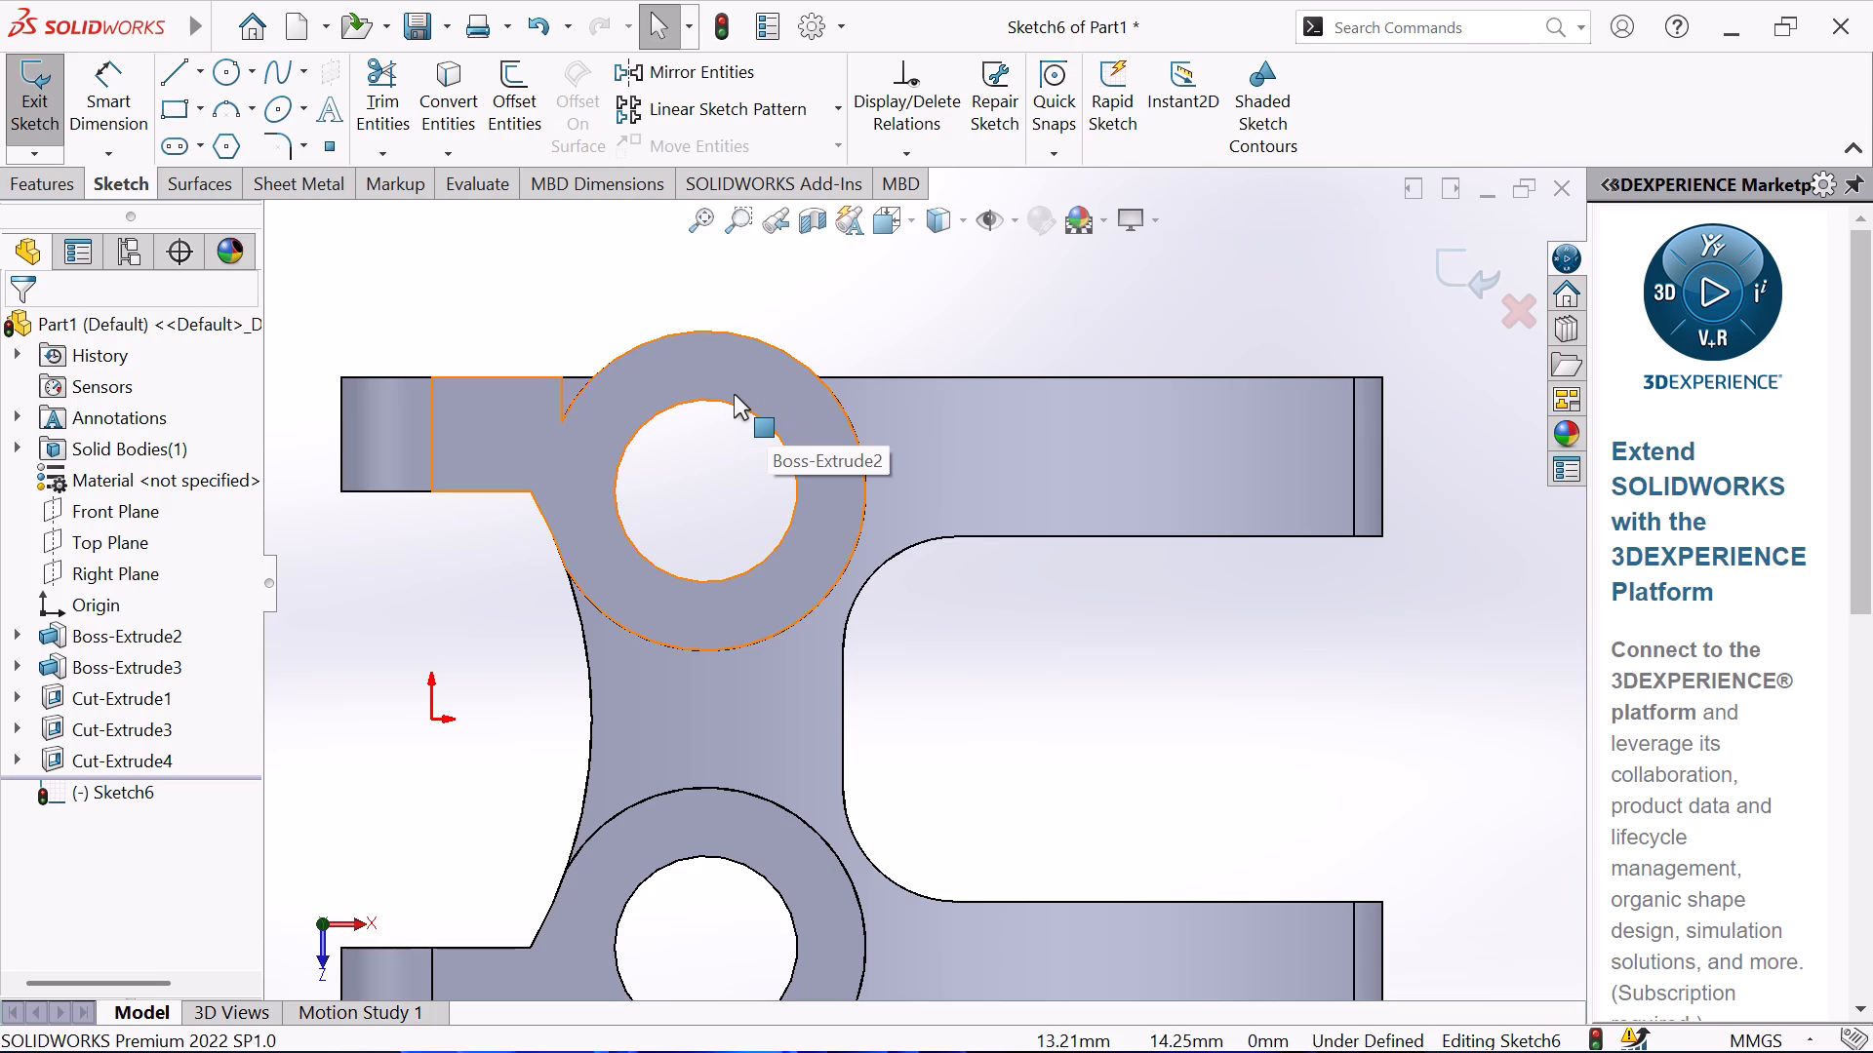
click(164, 75)
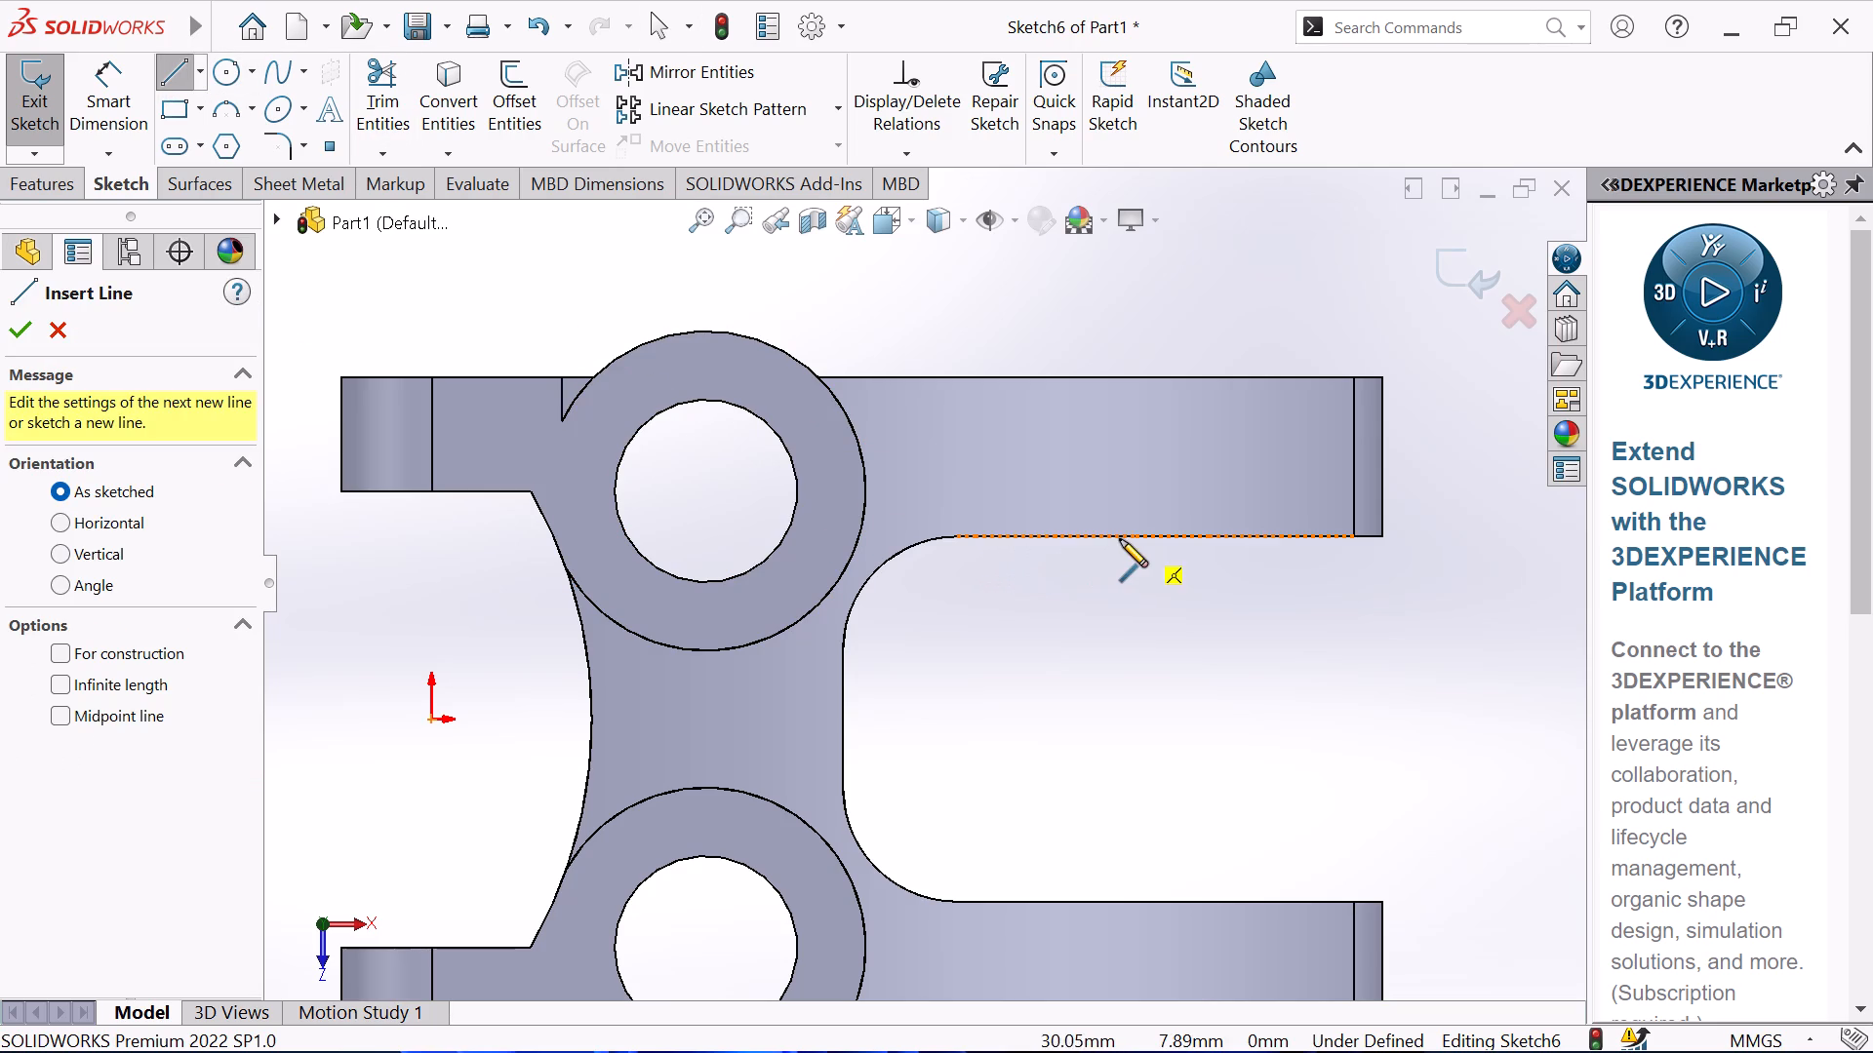
click(1381, 419)
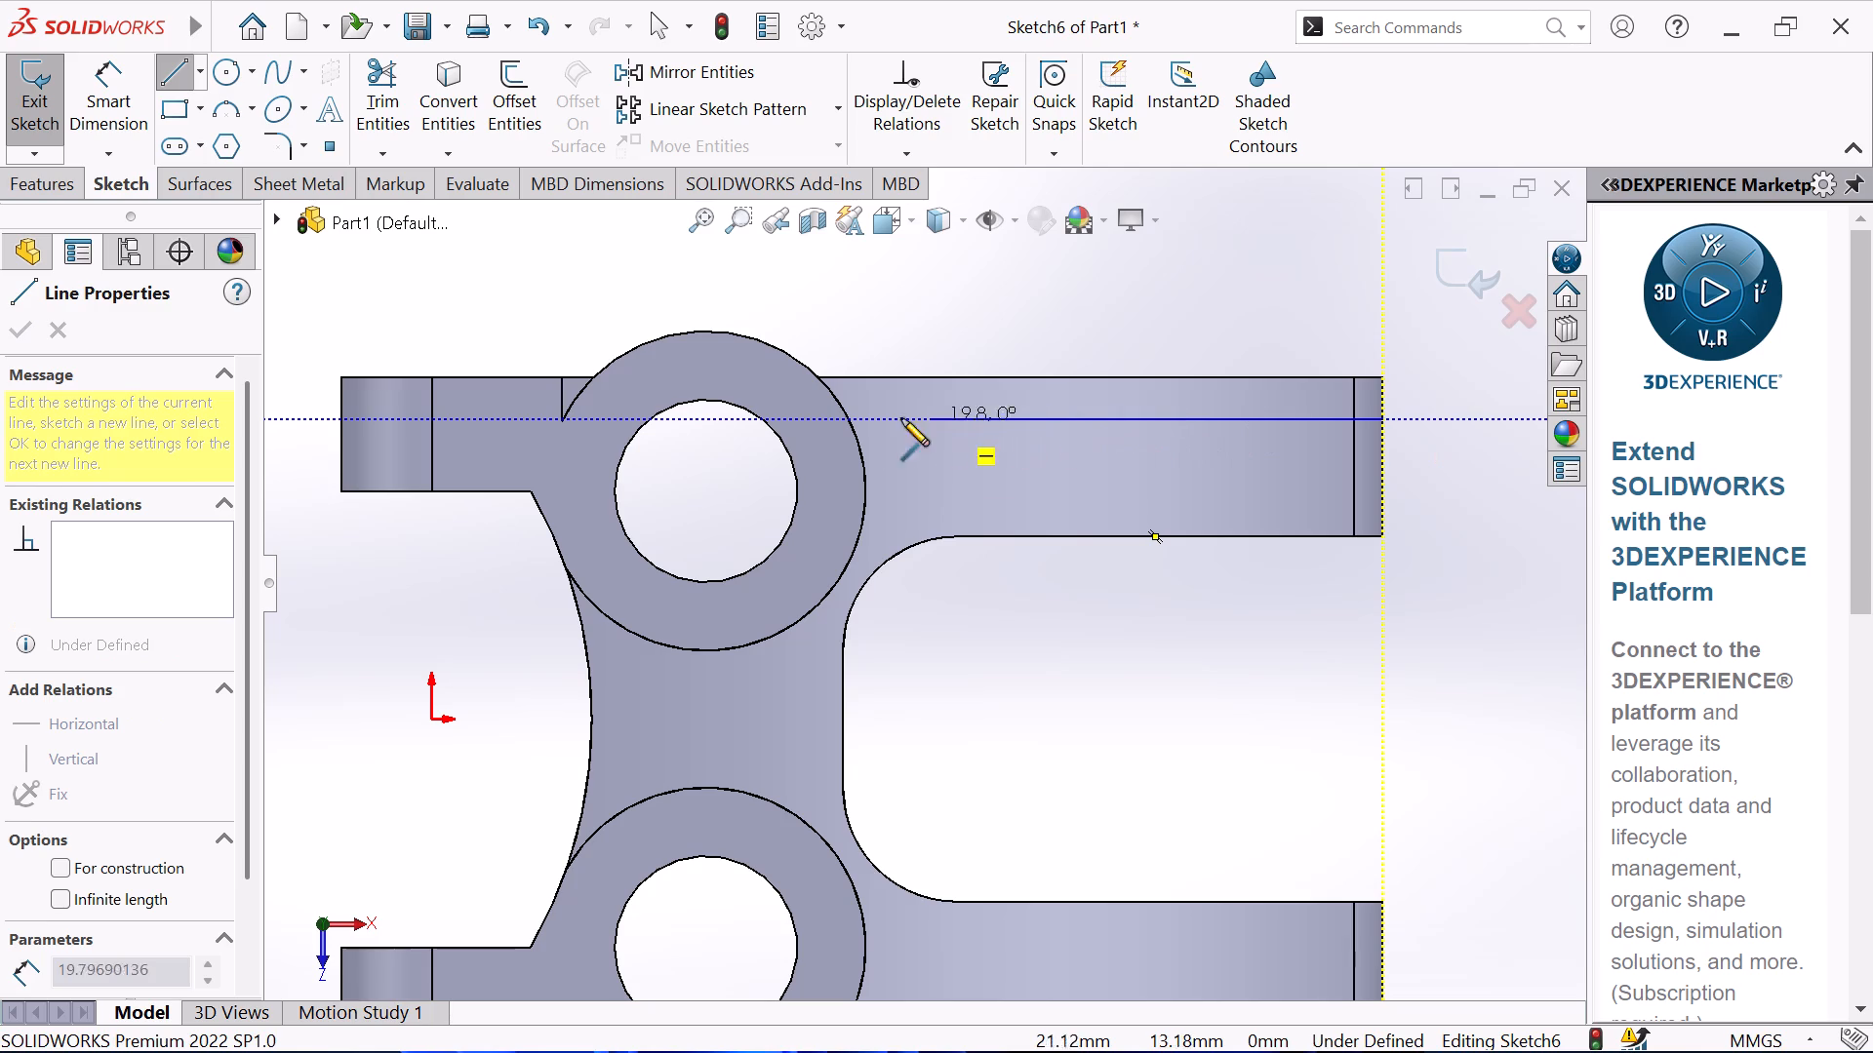
click(846, 418)
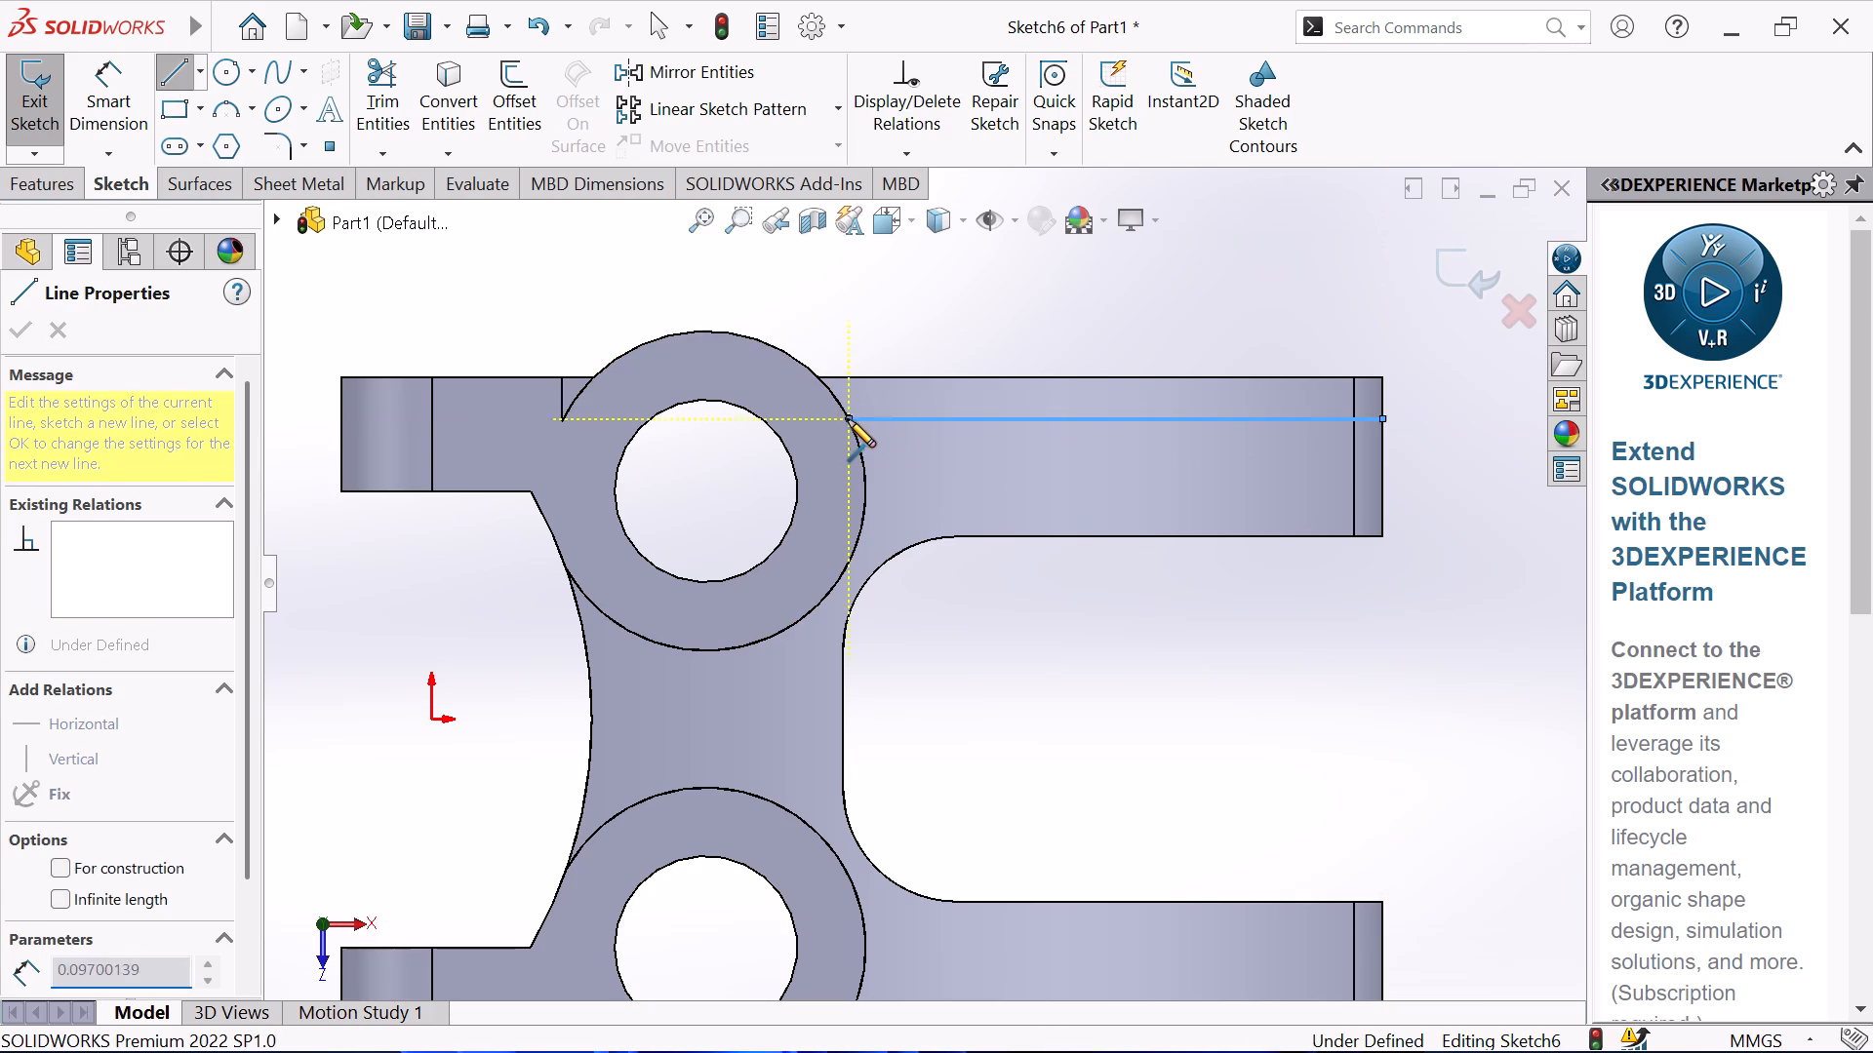
key(Escape)
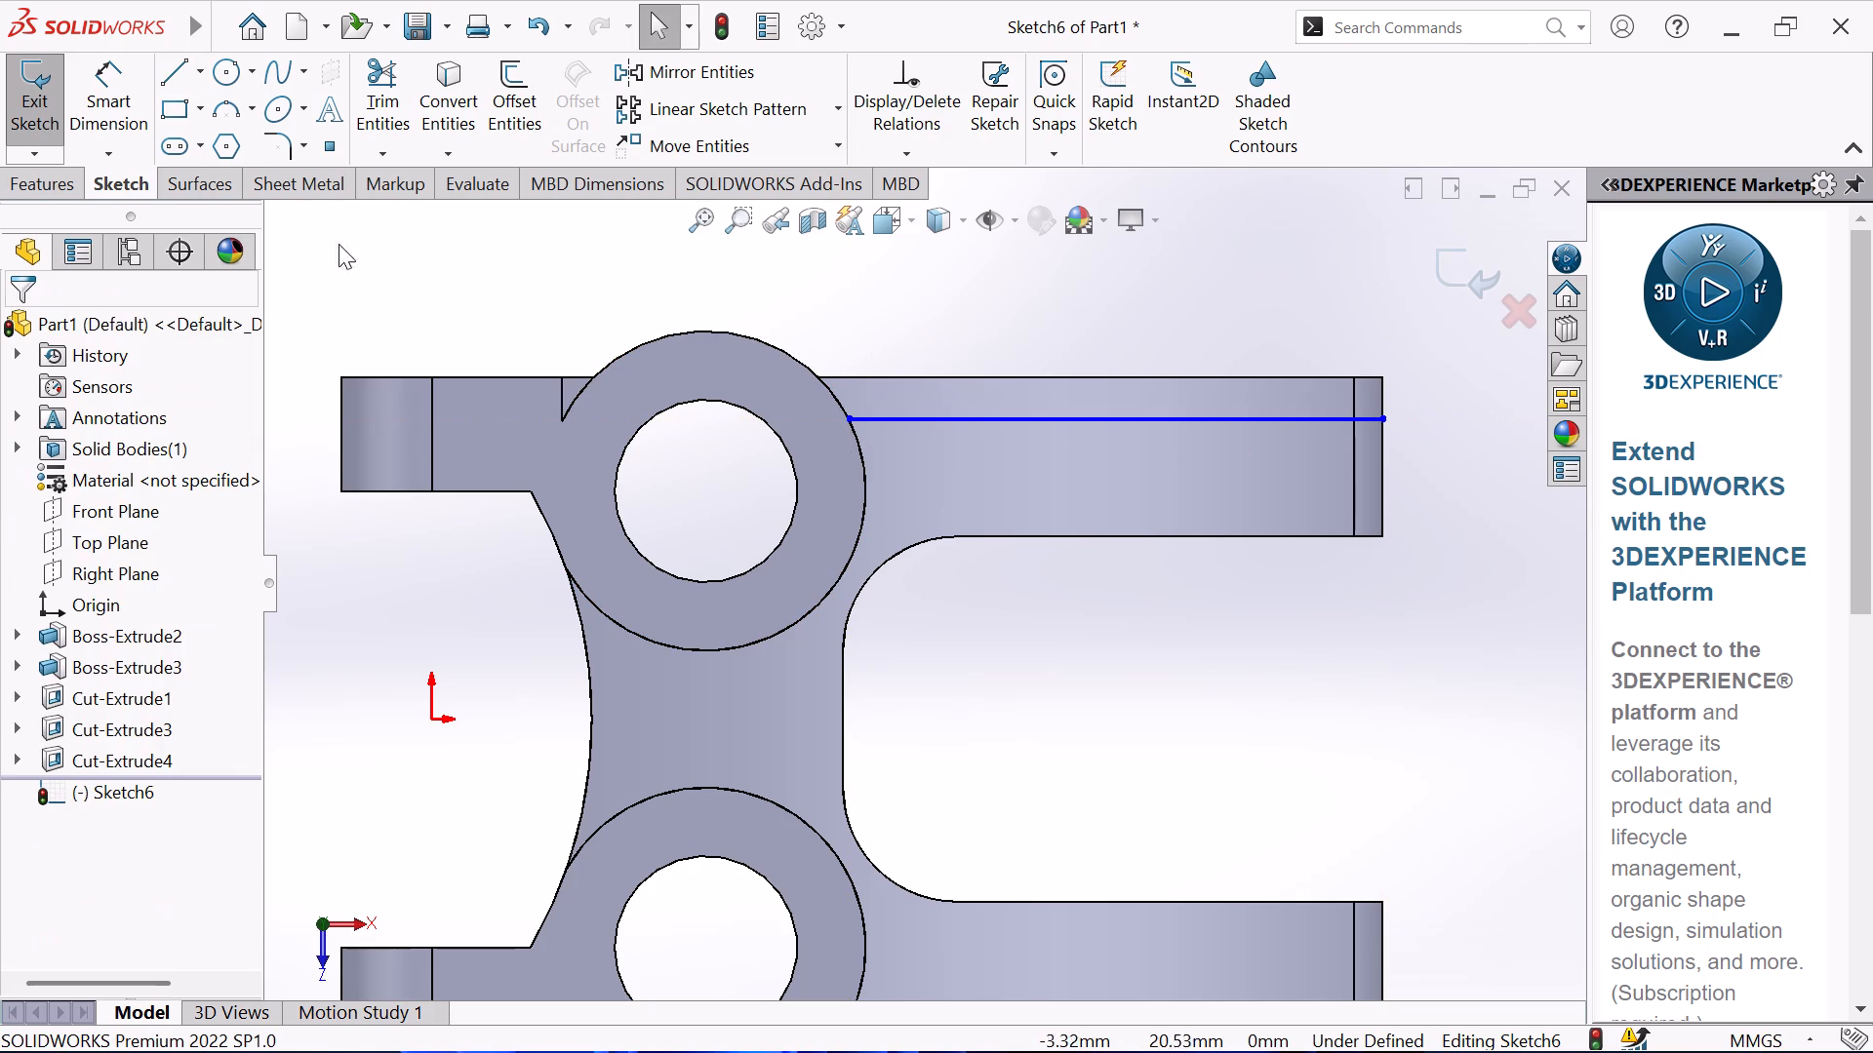
Dimension the new line's far endpoint from the upper arm's inner edge and set the distance to 4.5 mm.
click(111, 101)
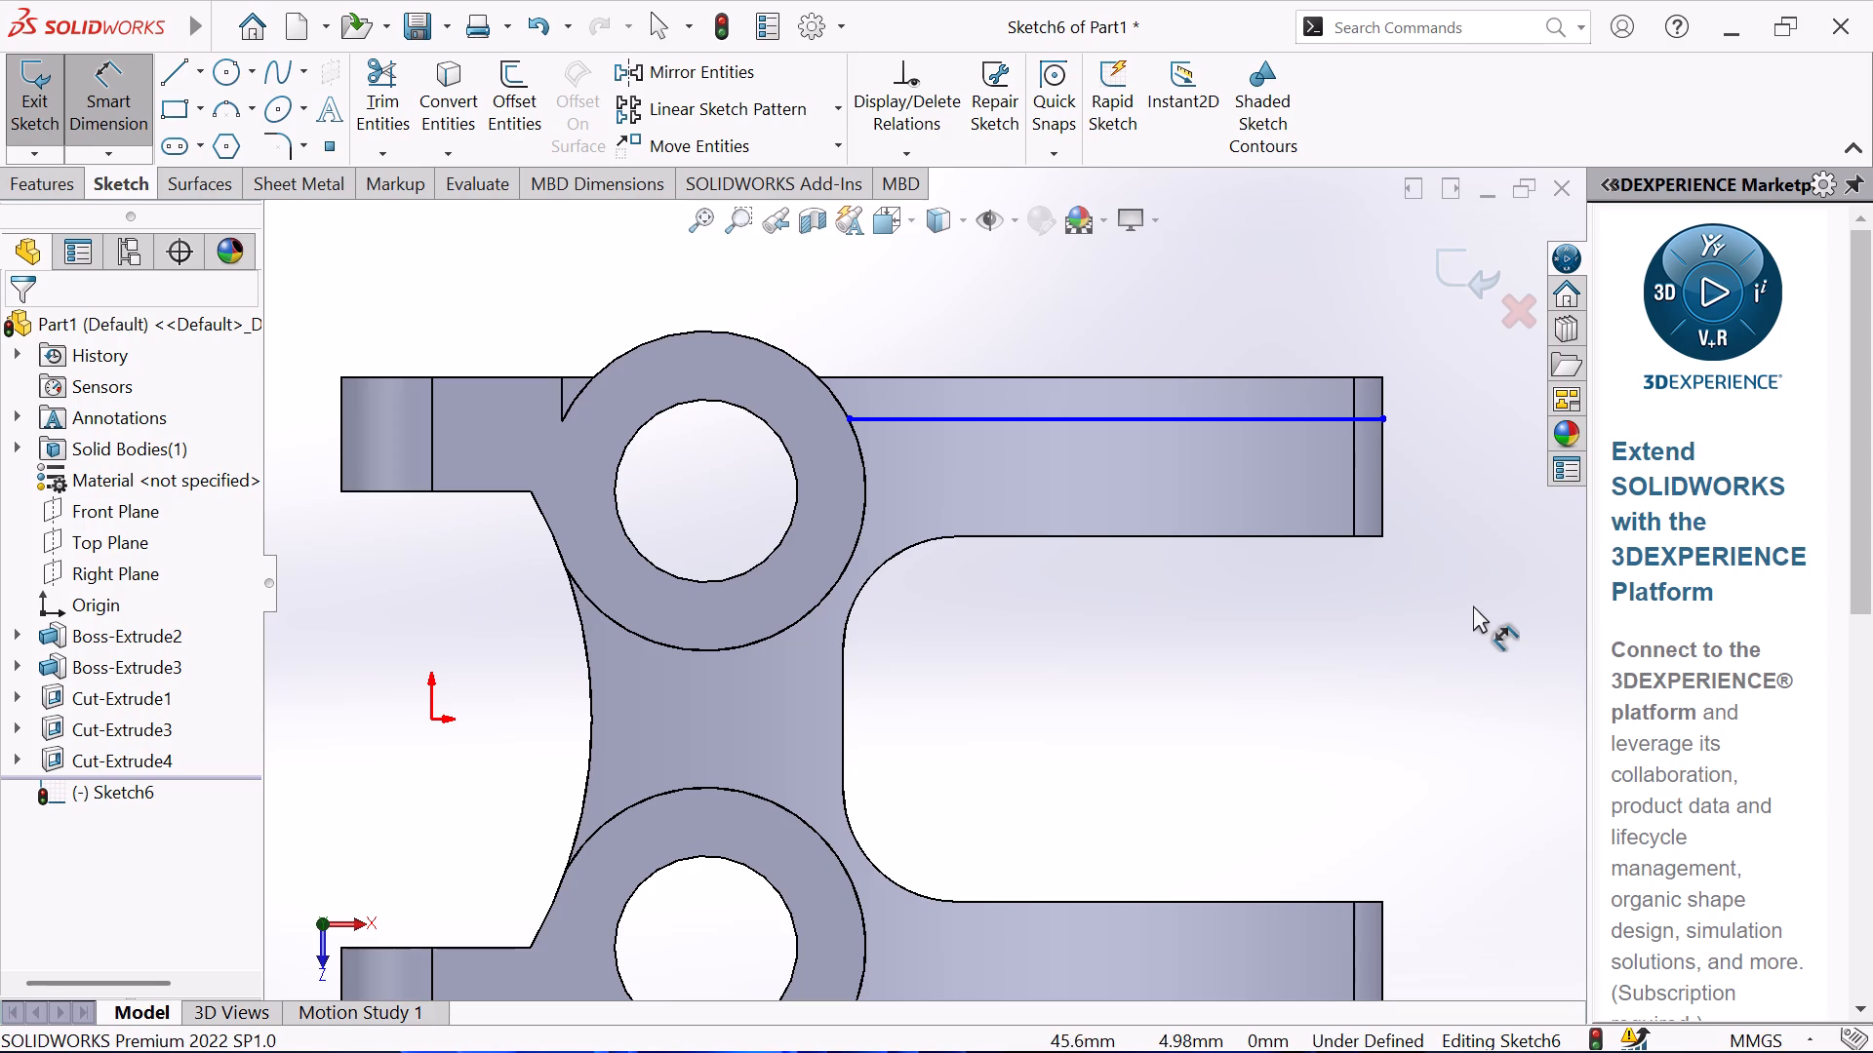
click(1345, 537)
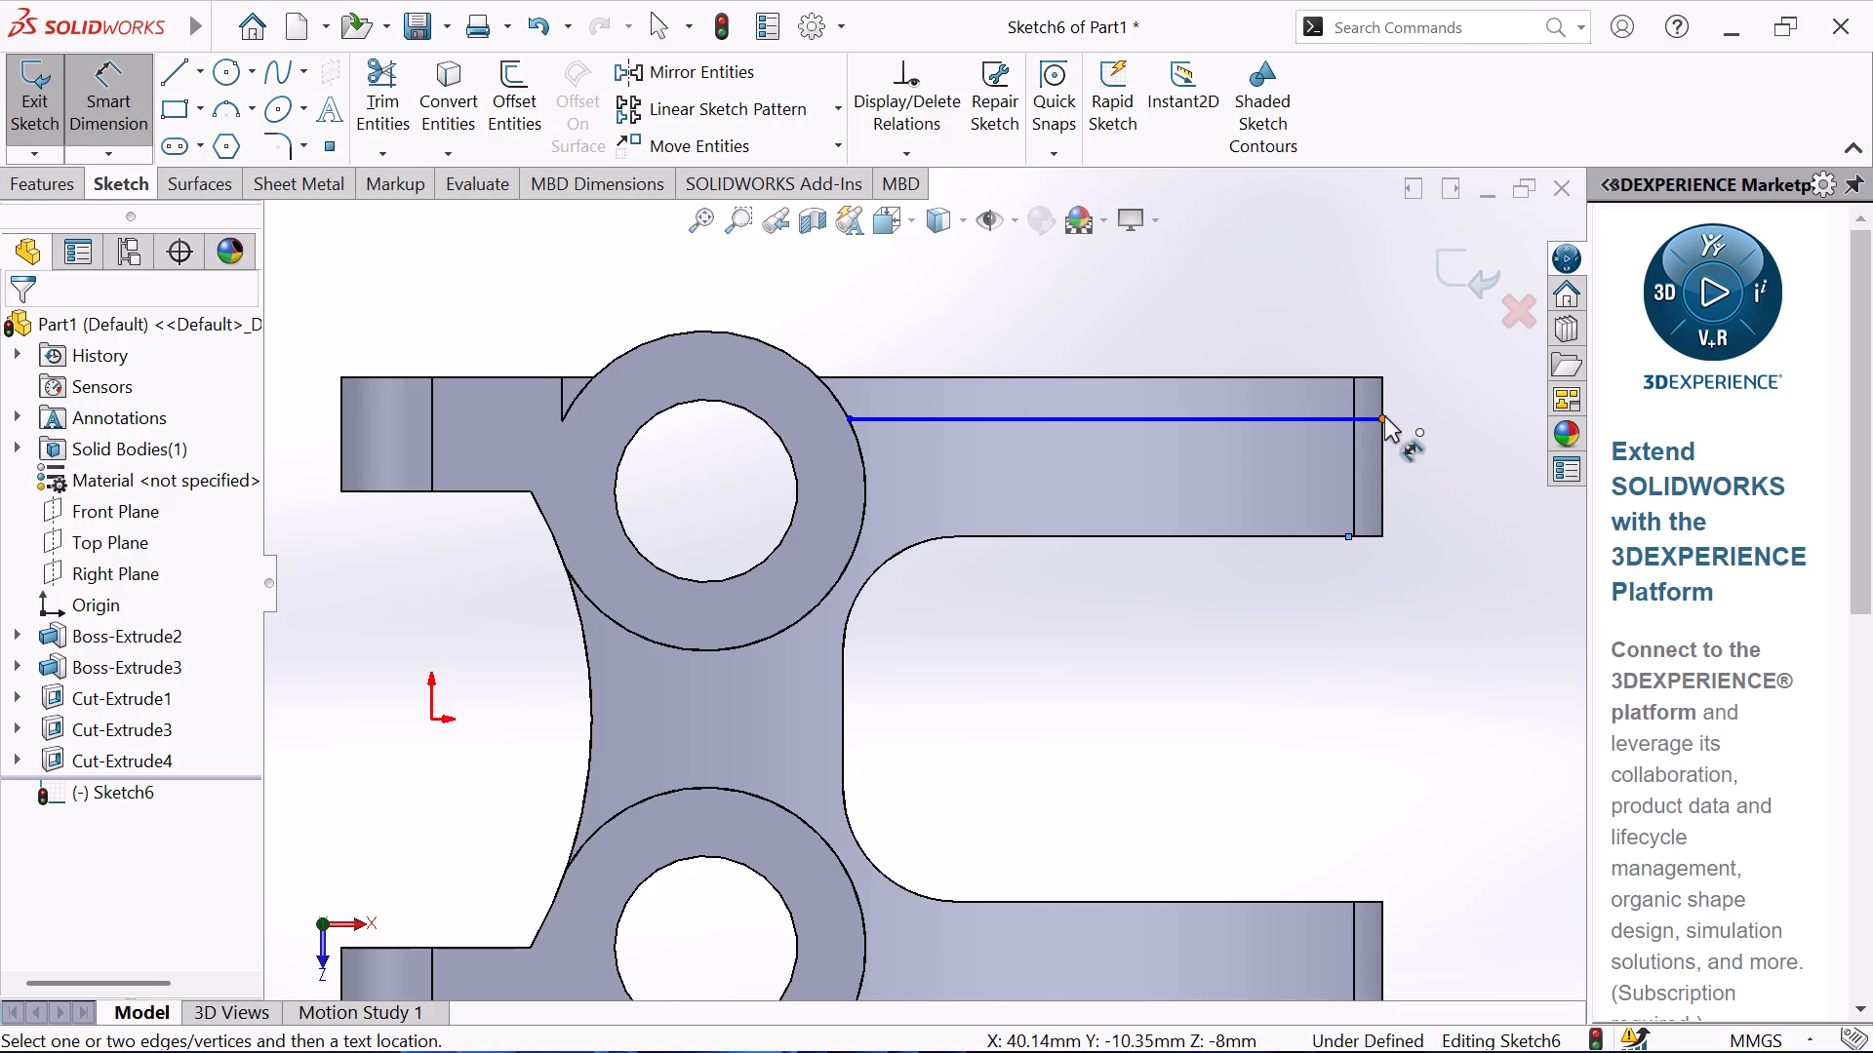
click(1384, 416)
click(1447, 469)
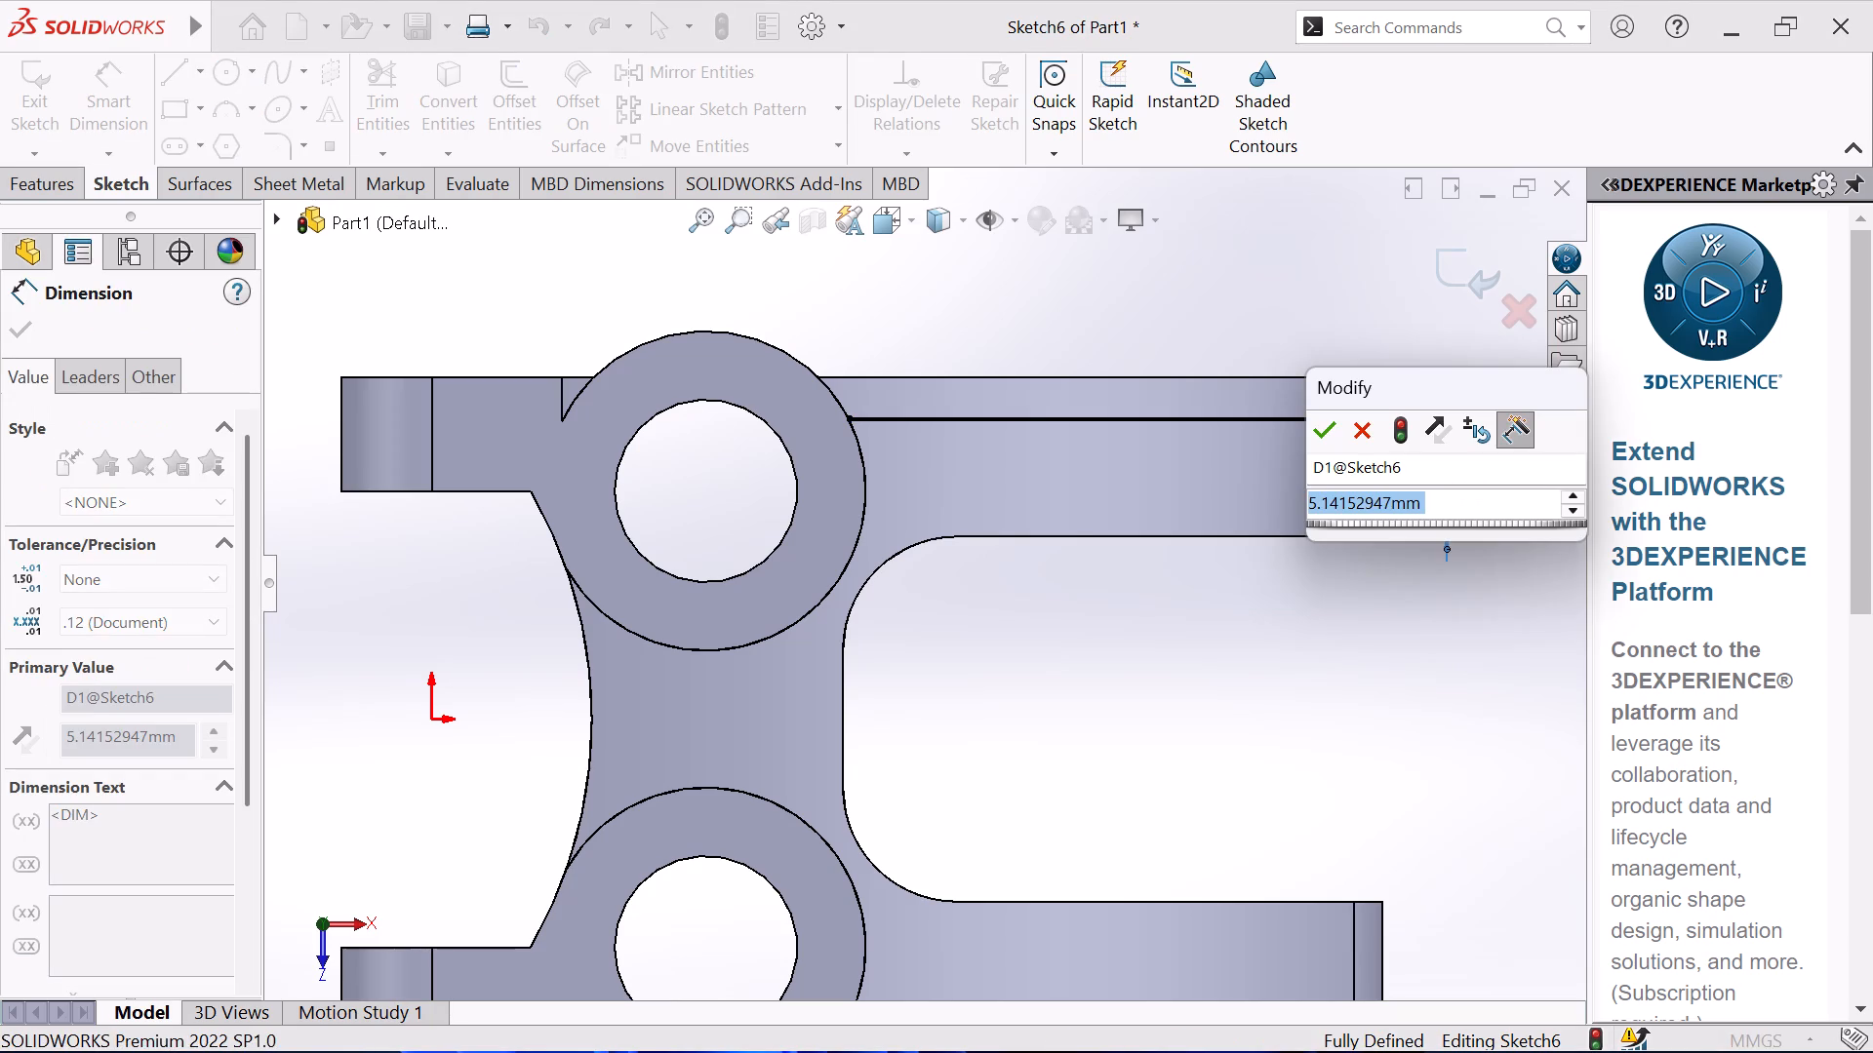
text(4.5)
key(Return)
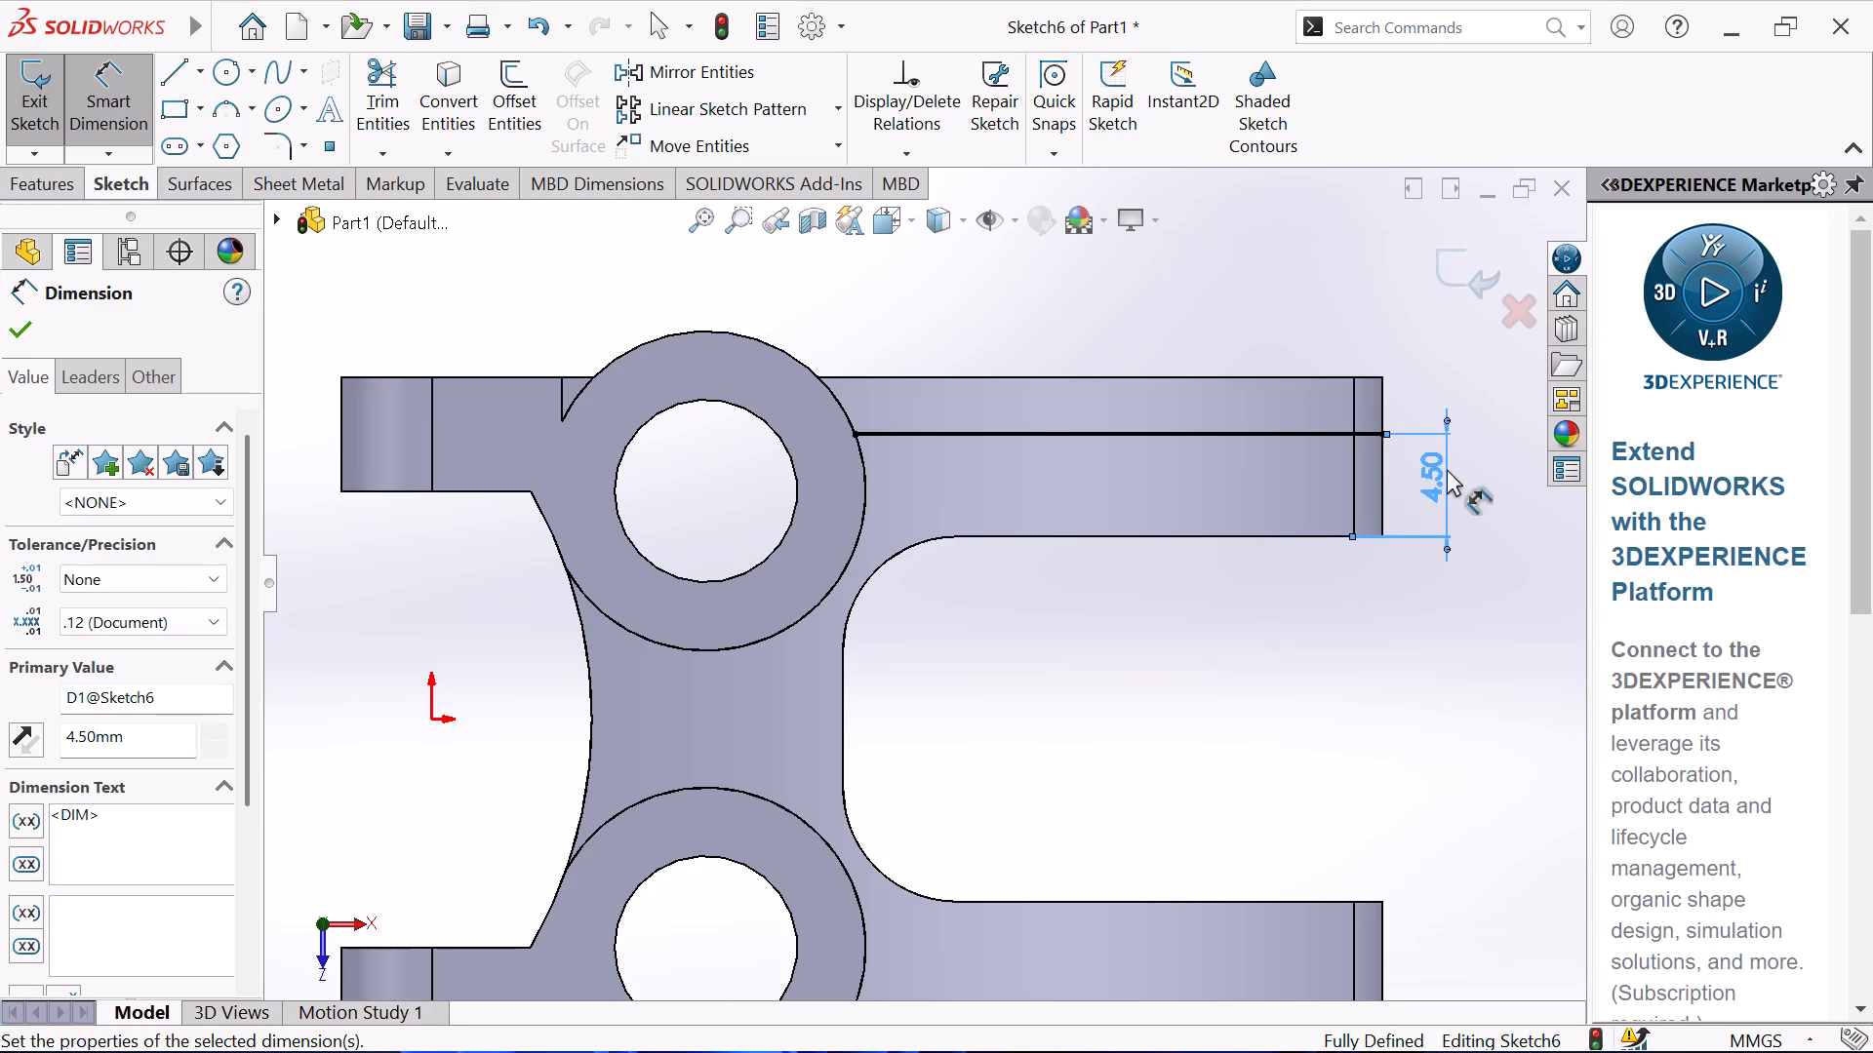
right_click(1272, 318)
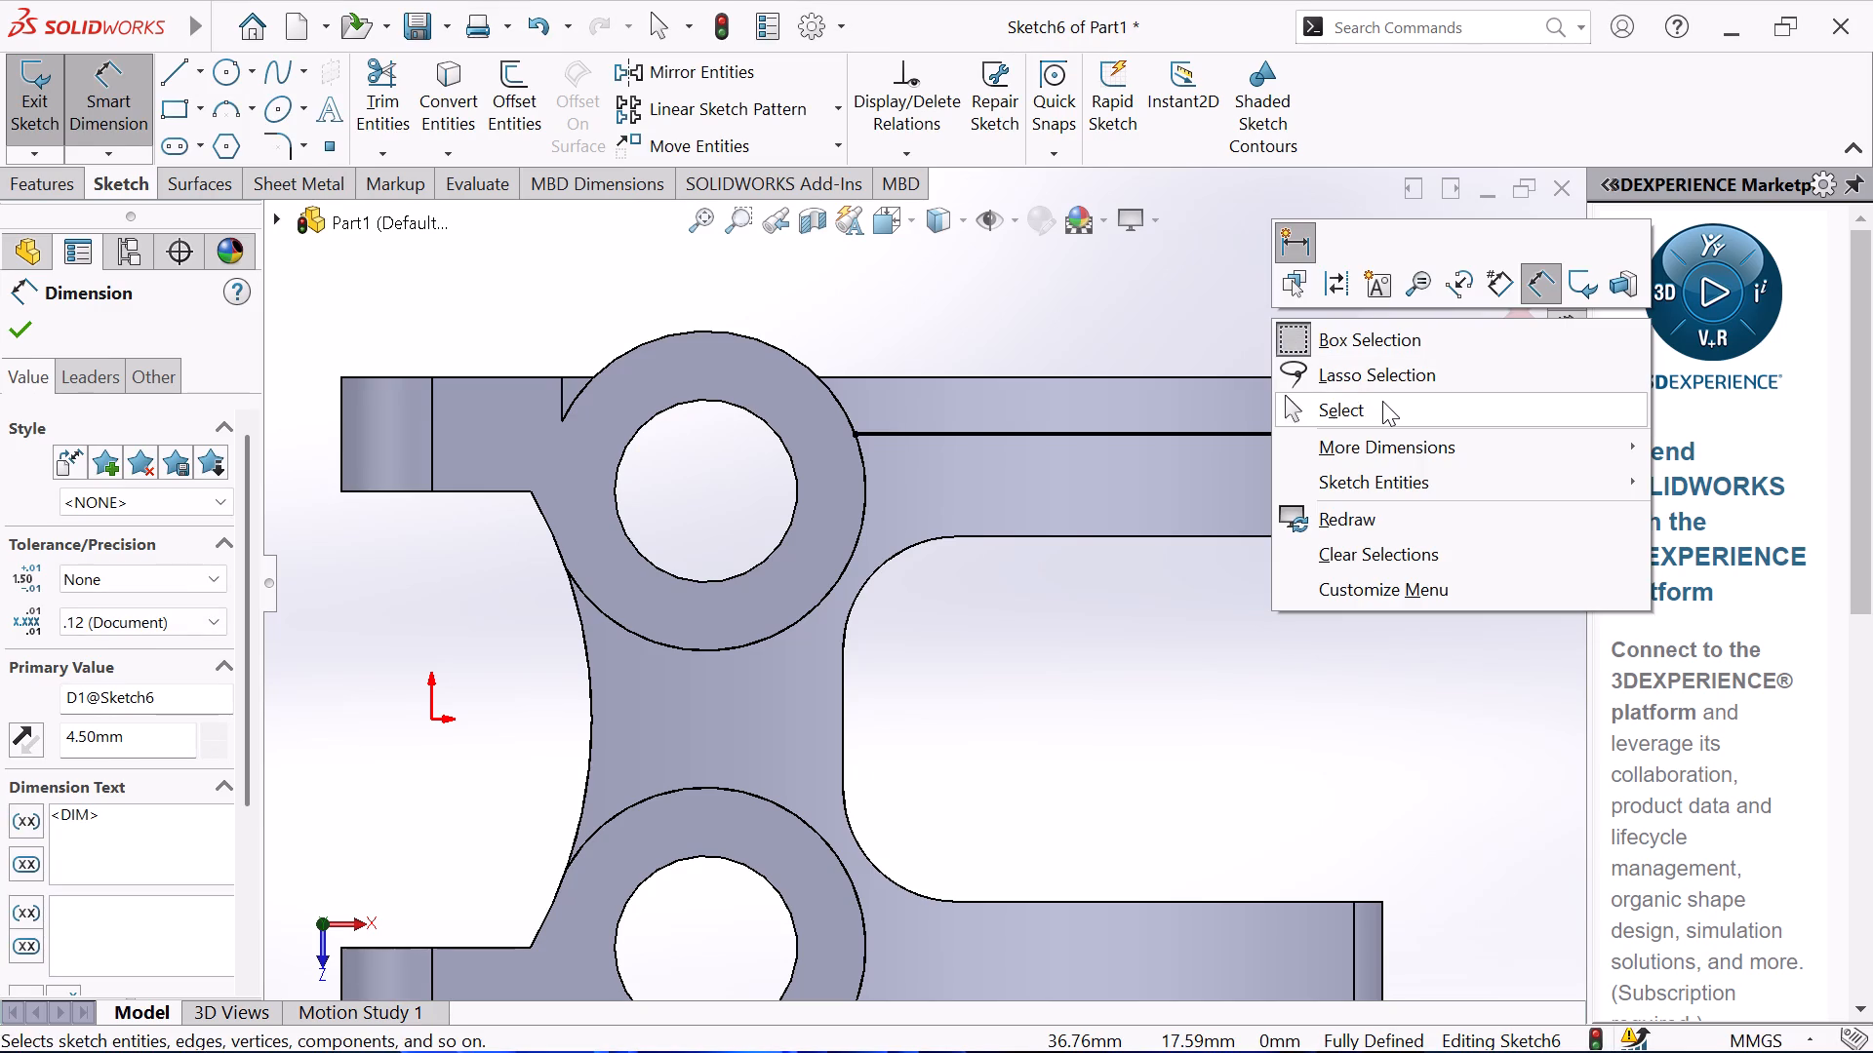
click(1382, 401)
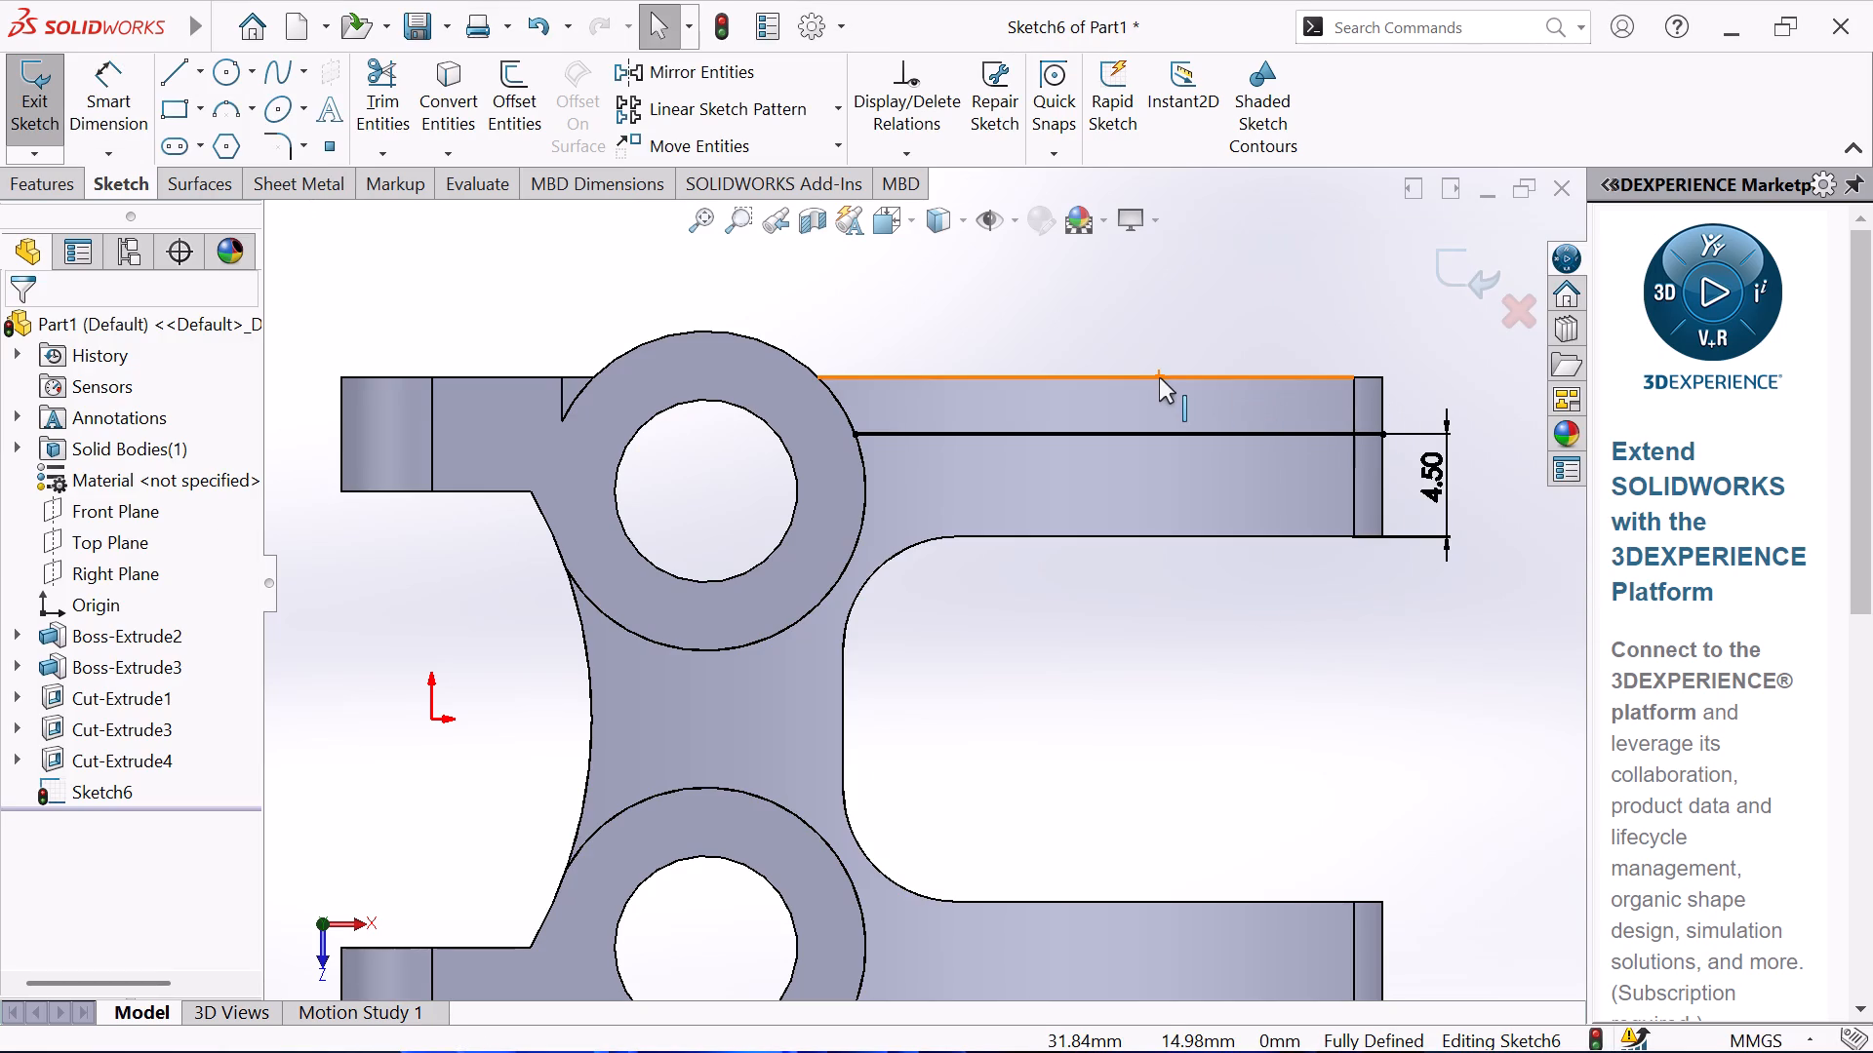
Convert the upper arm's outer edge segments, its end silhouette edge and the upper boss's outer circular edge into sketch entities.
click(1159, 377)
click(445, 134)
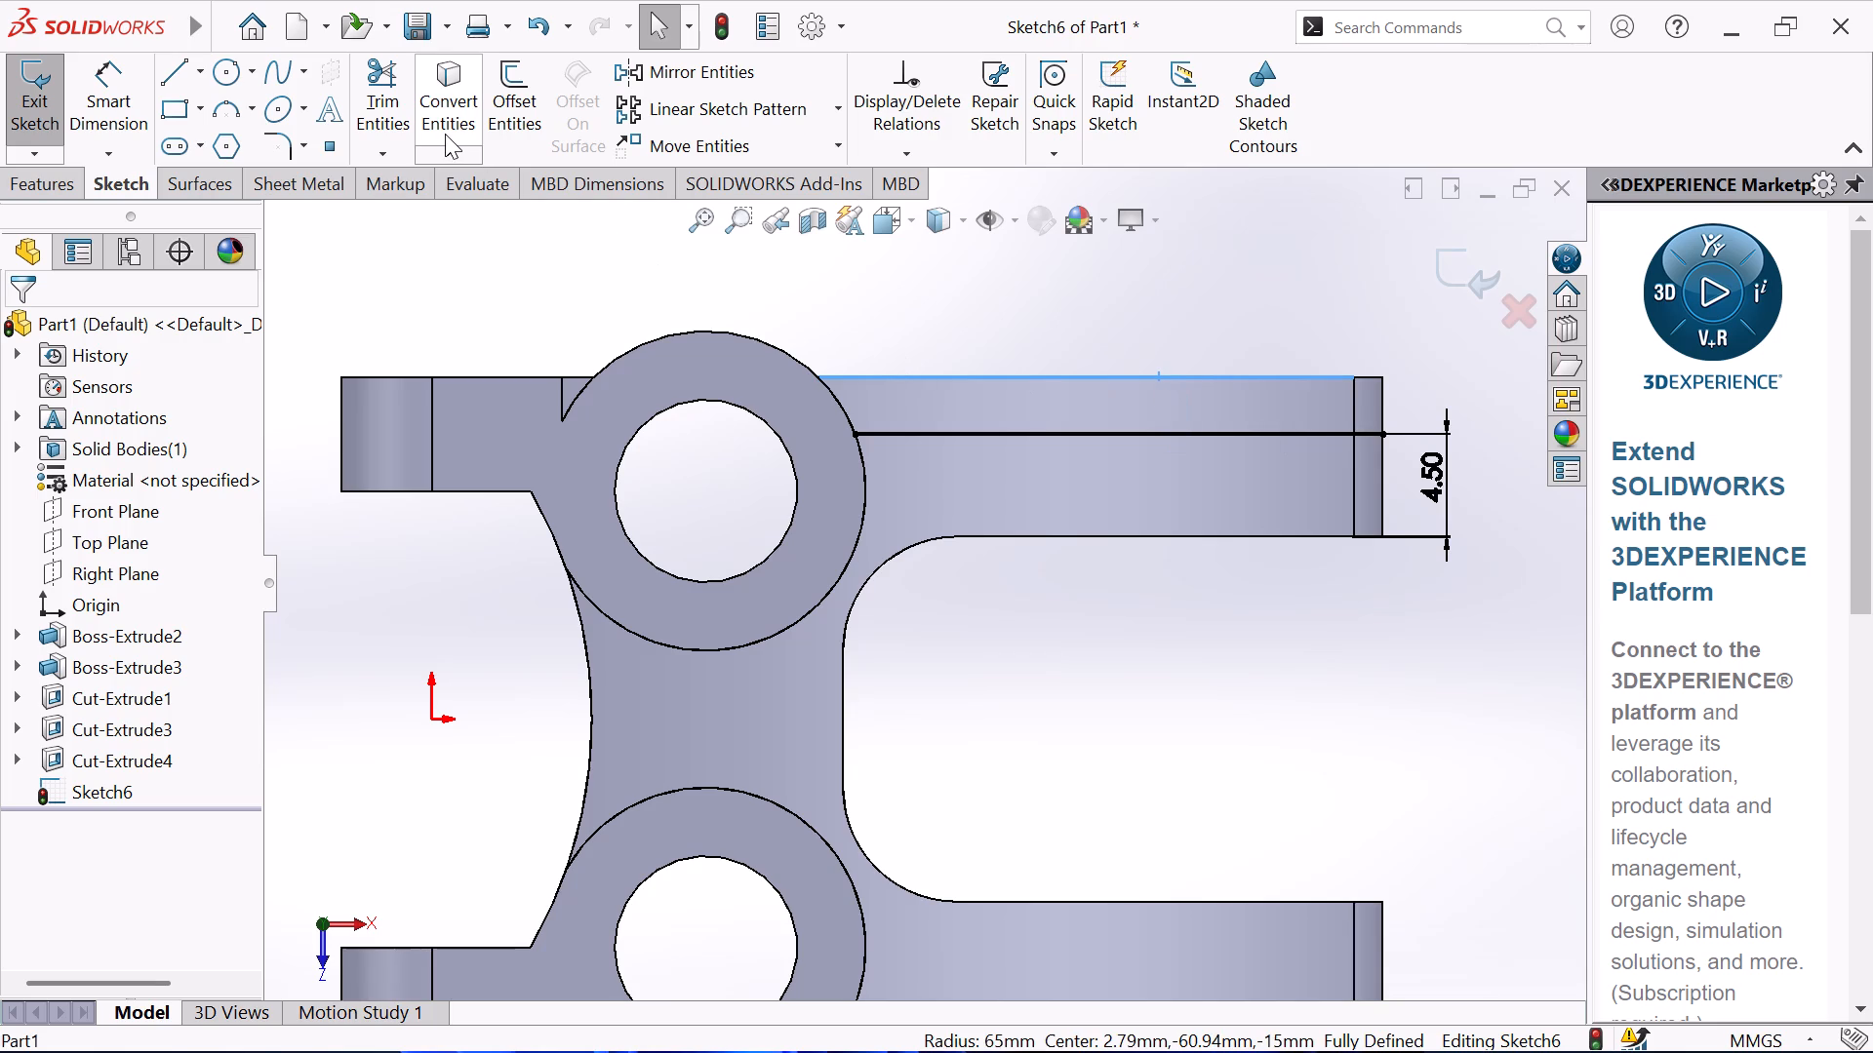
click(1370, 376)
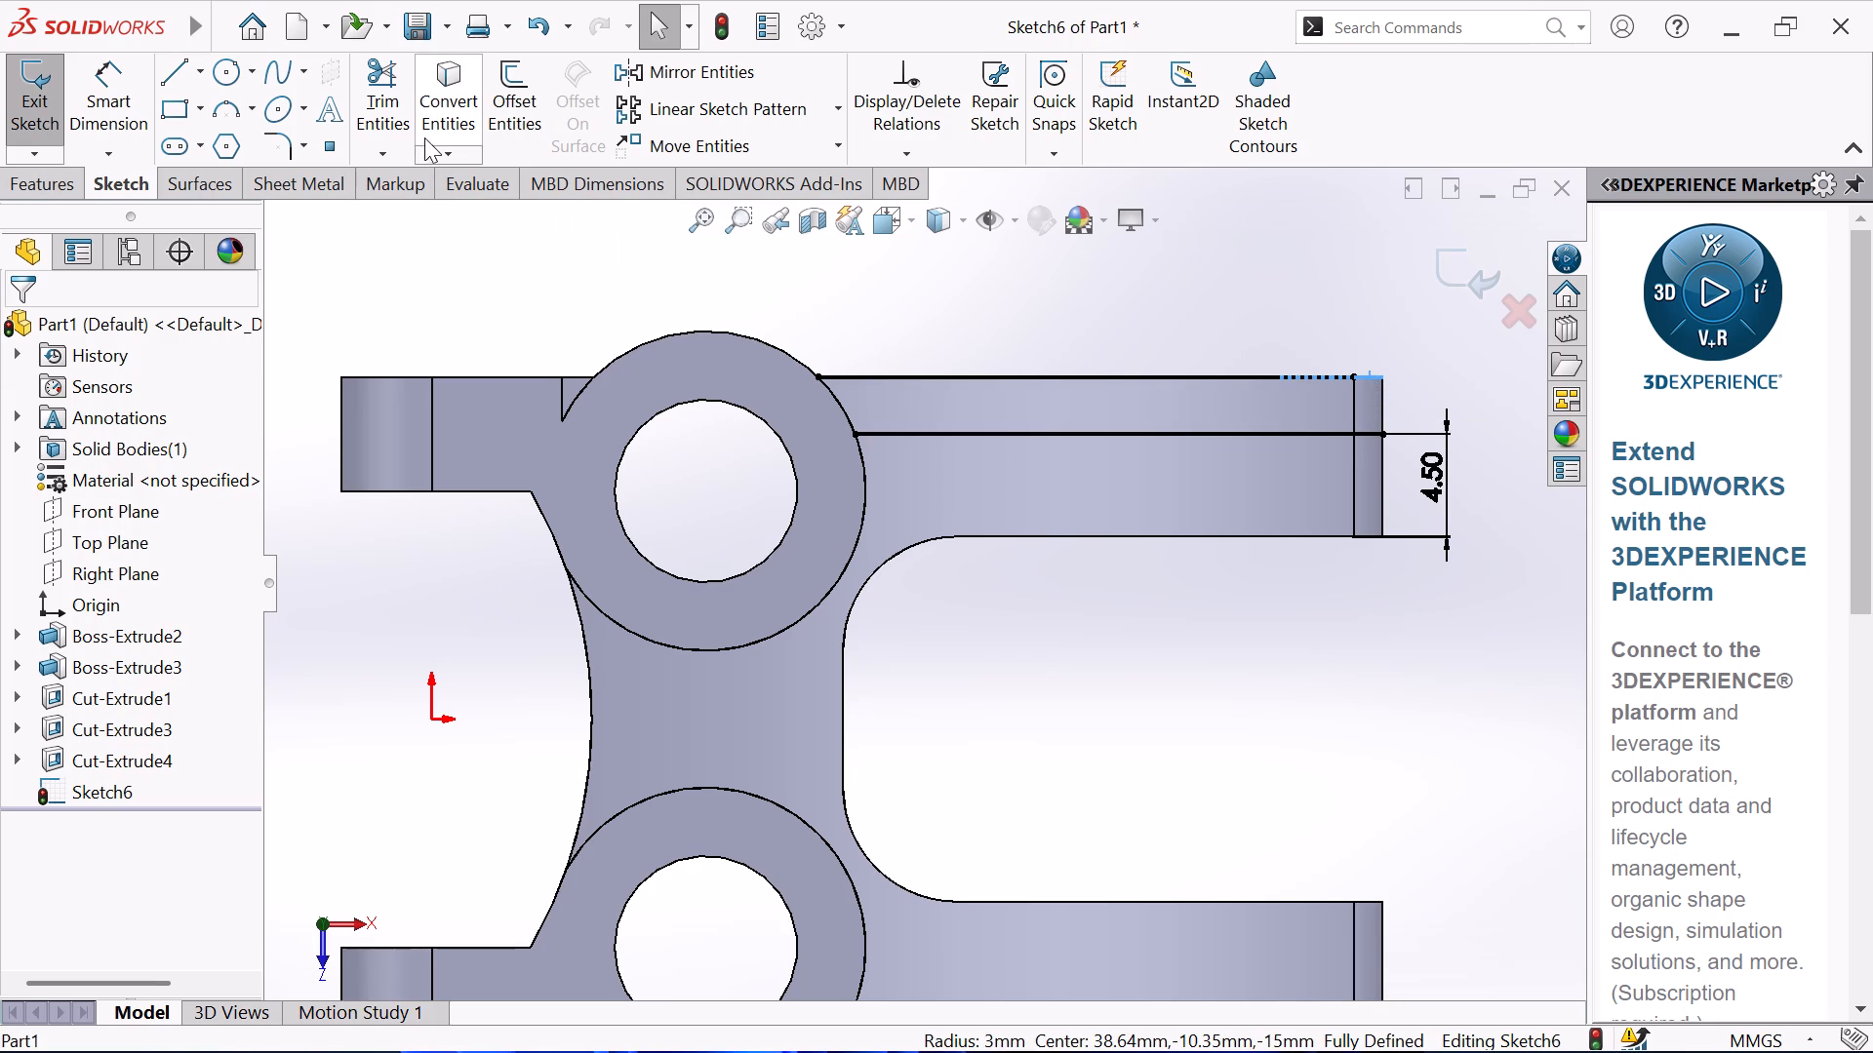
click(451, 121)
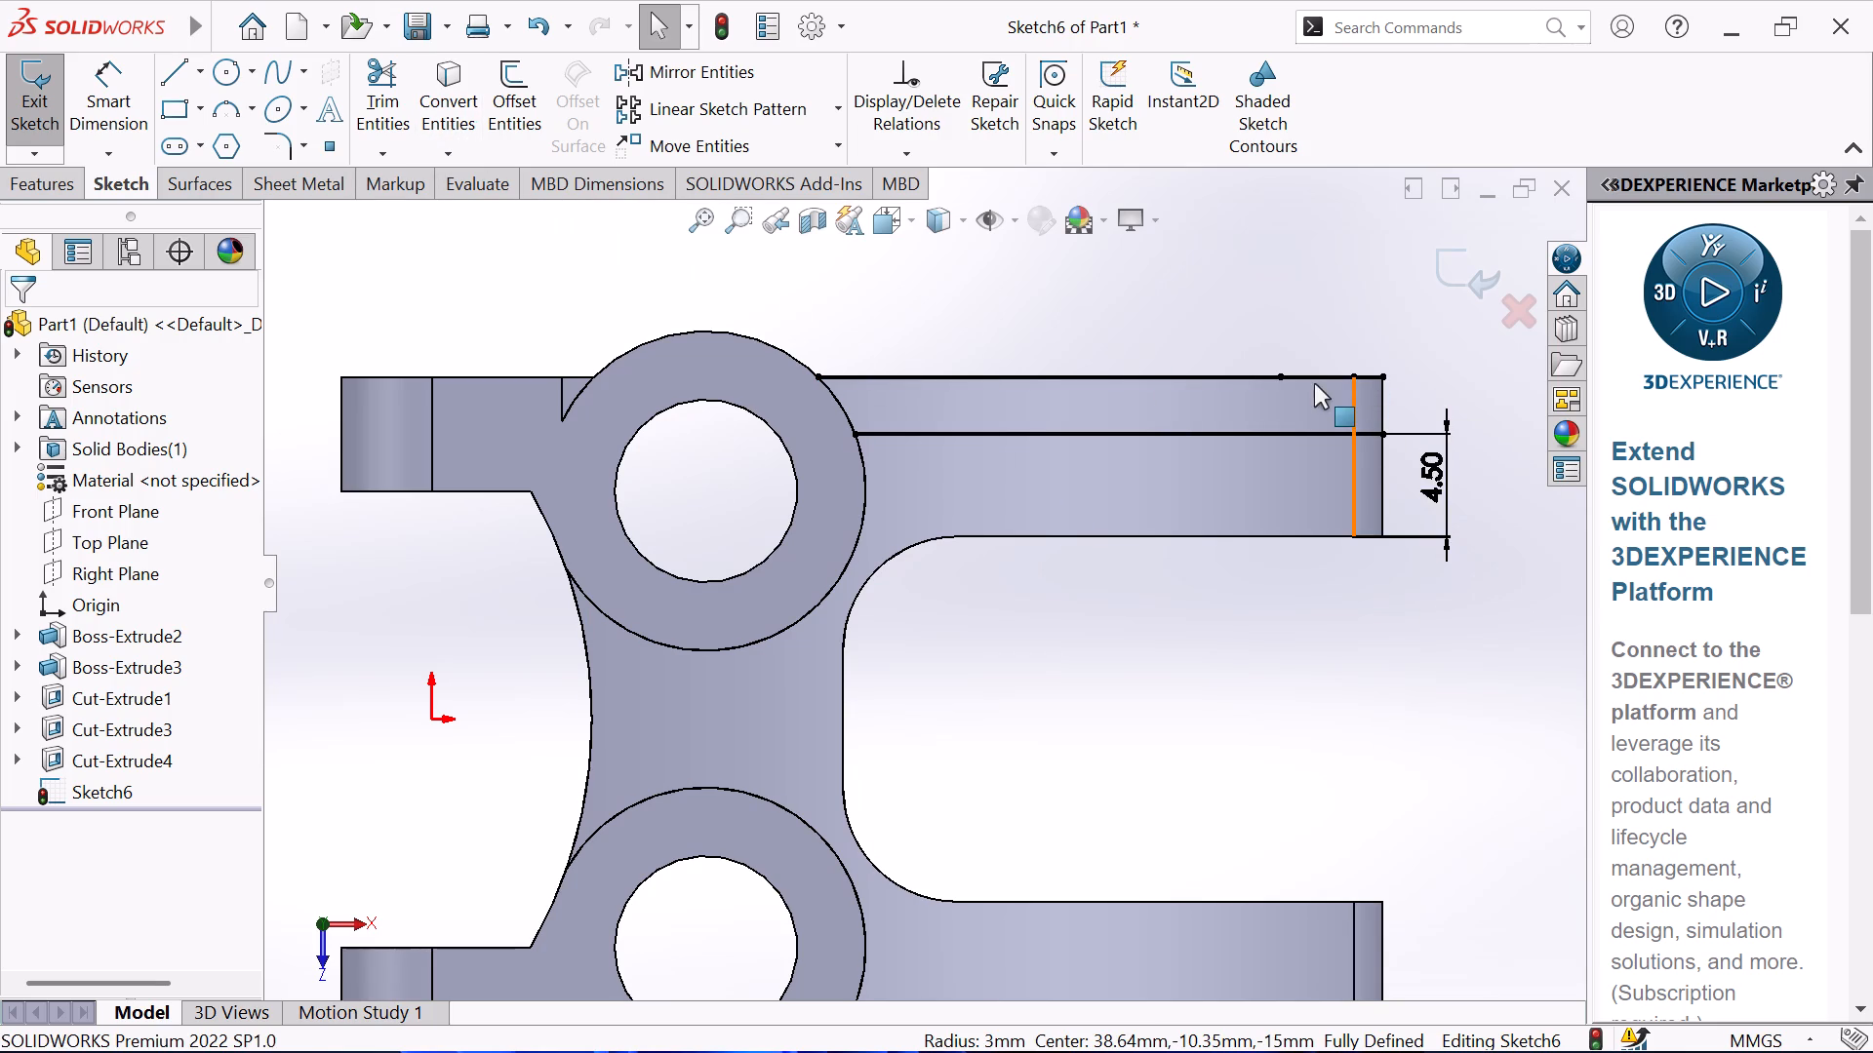
click(1380, 397)
key(Escape)
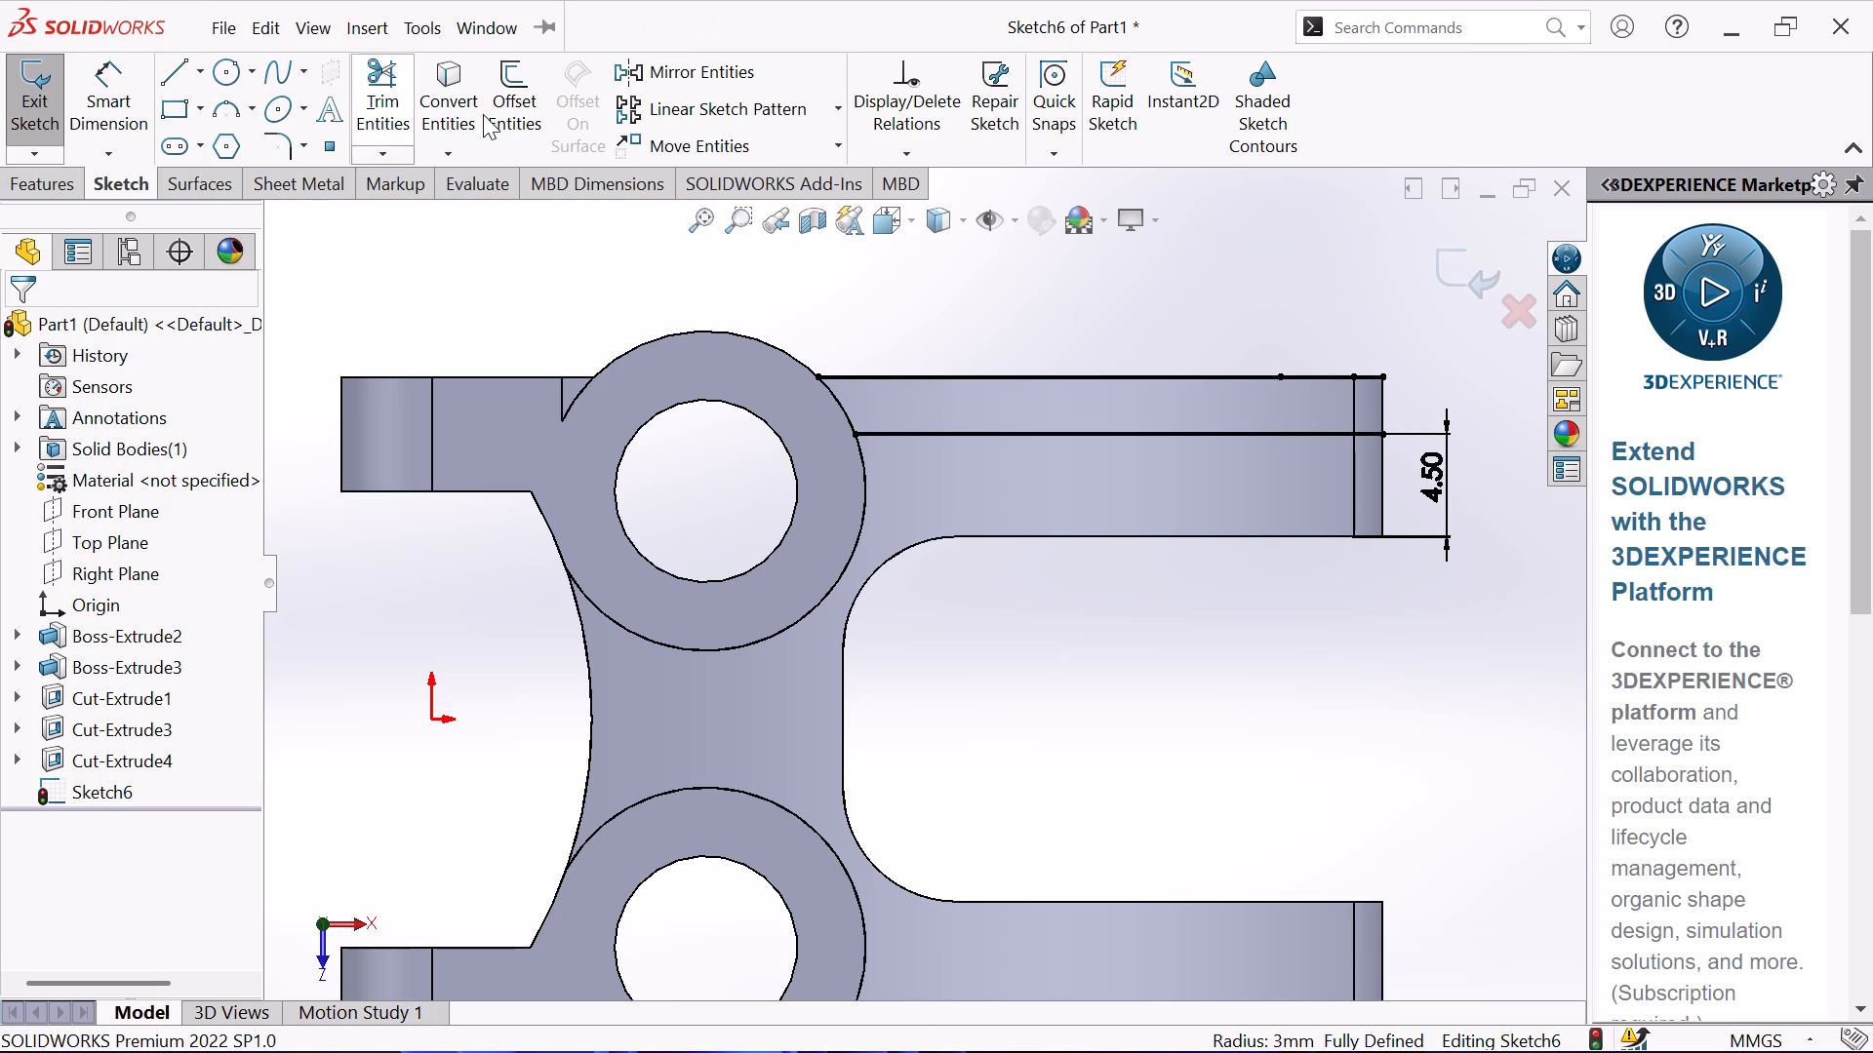
click(440, 108)
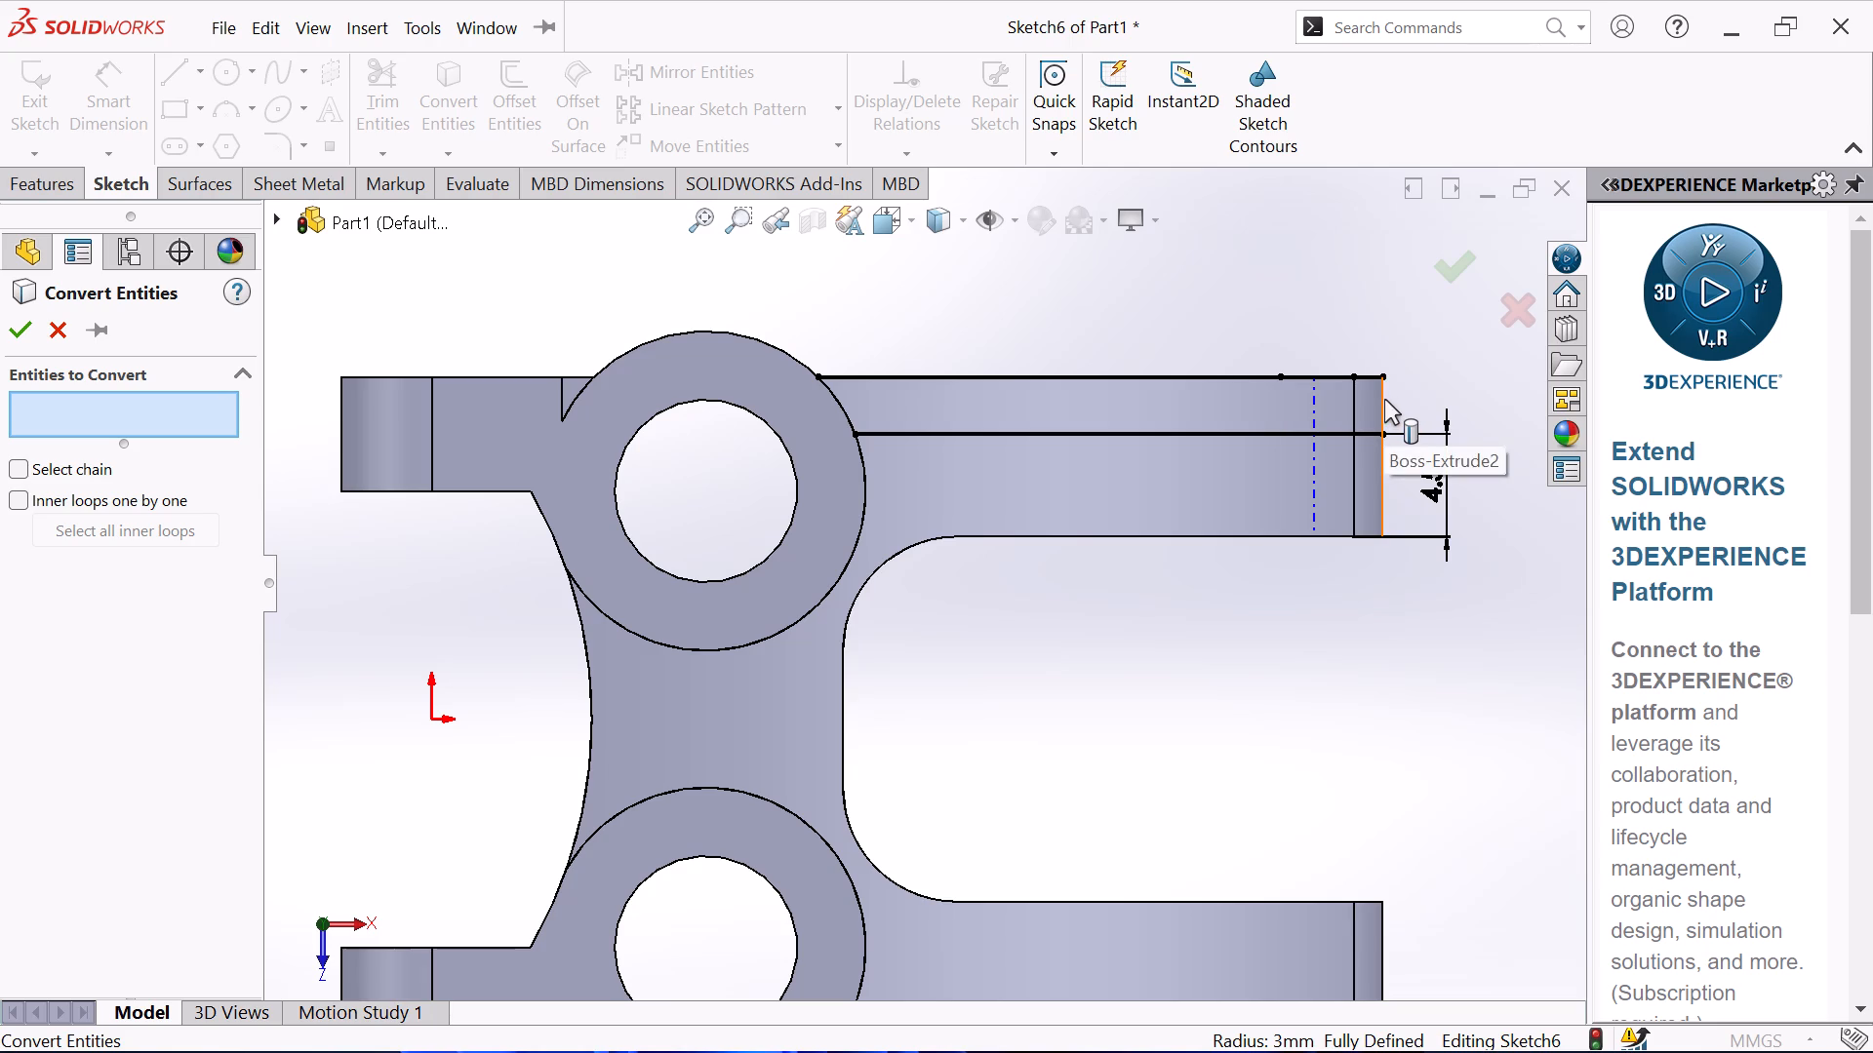
click(1384, 399)
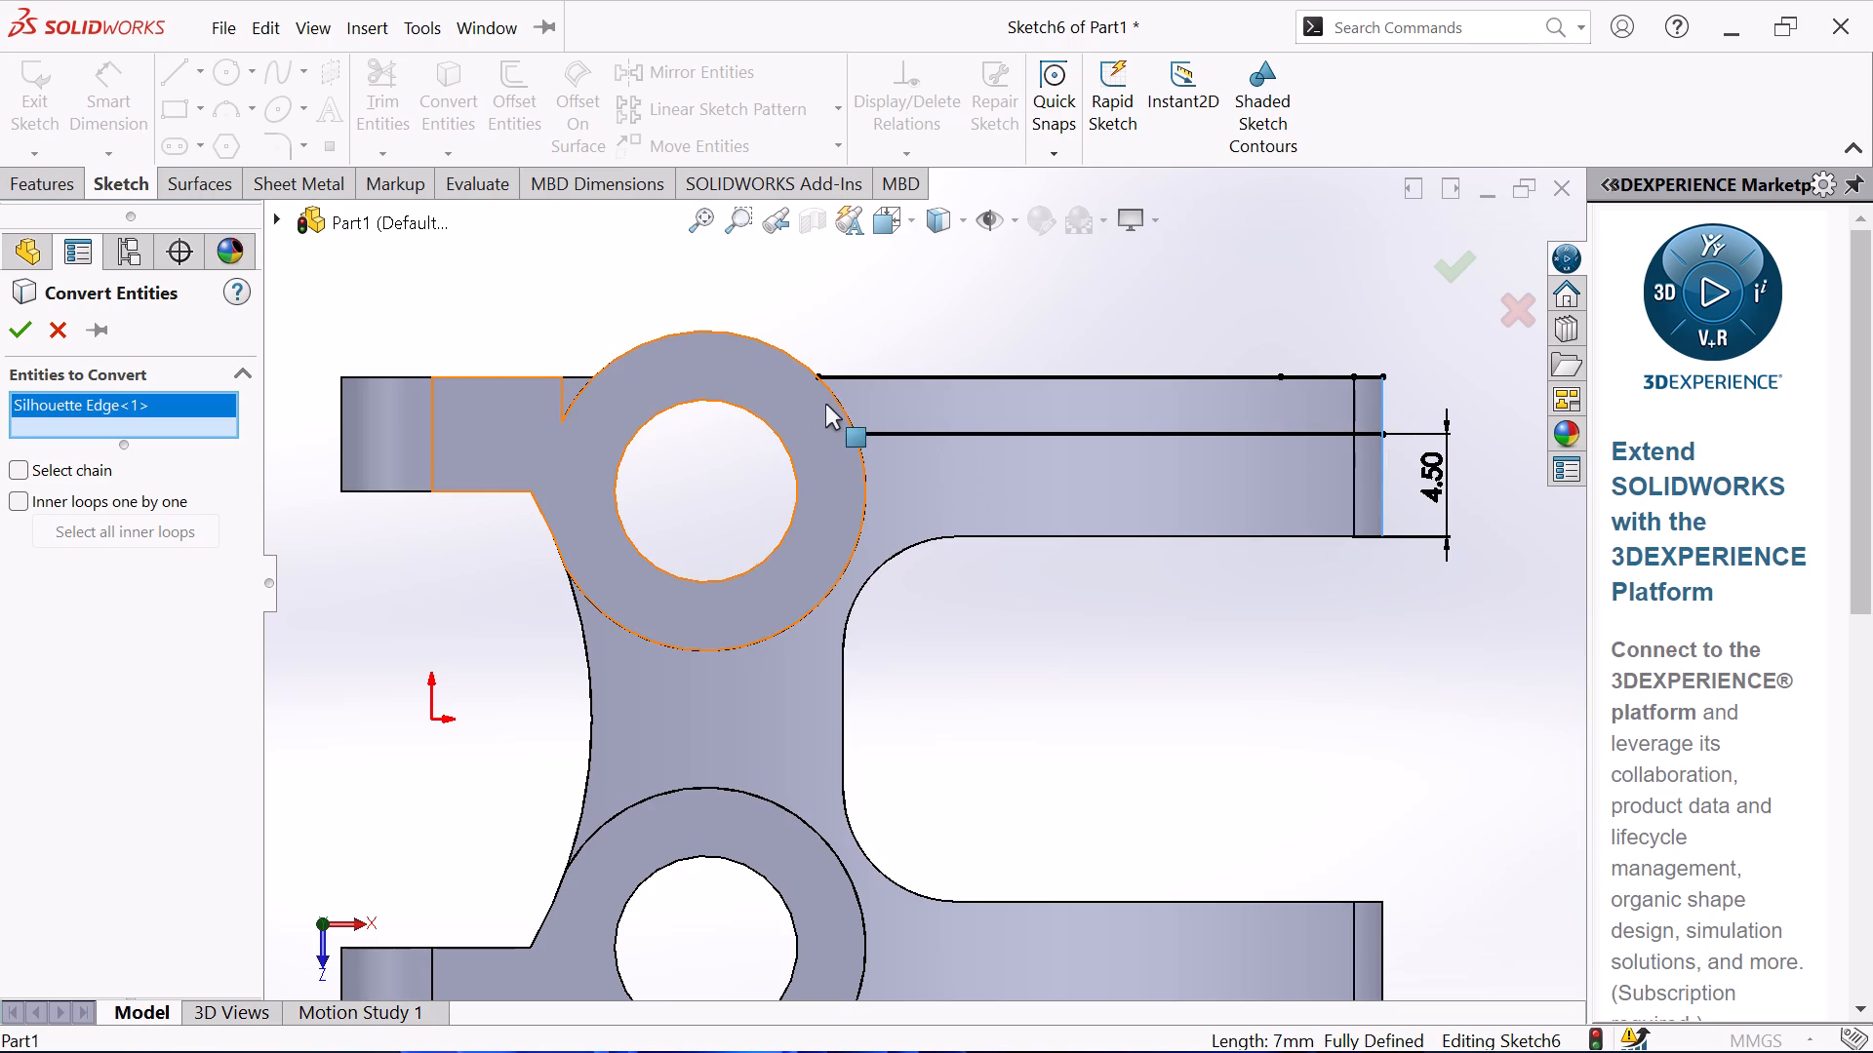
click(832, 395)
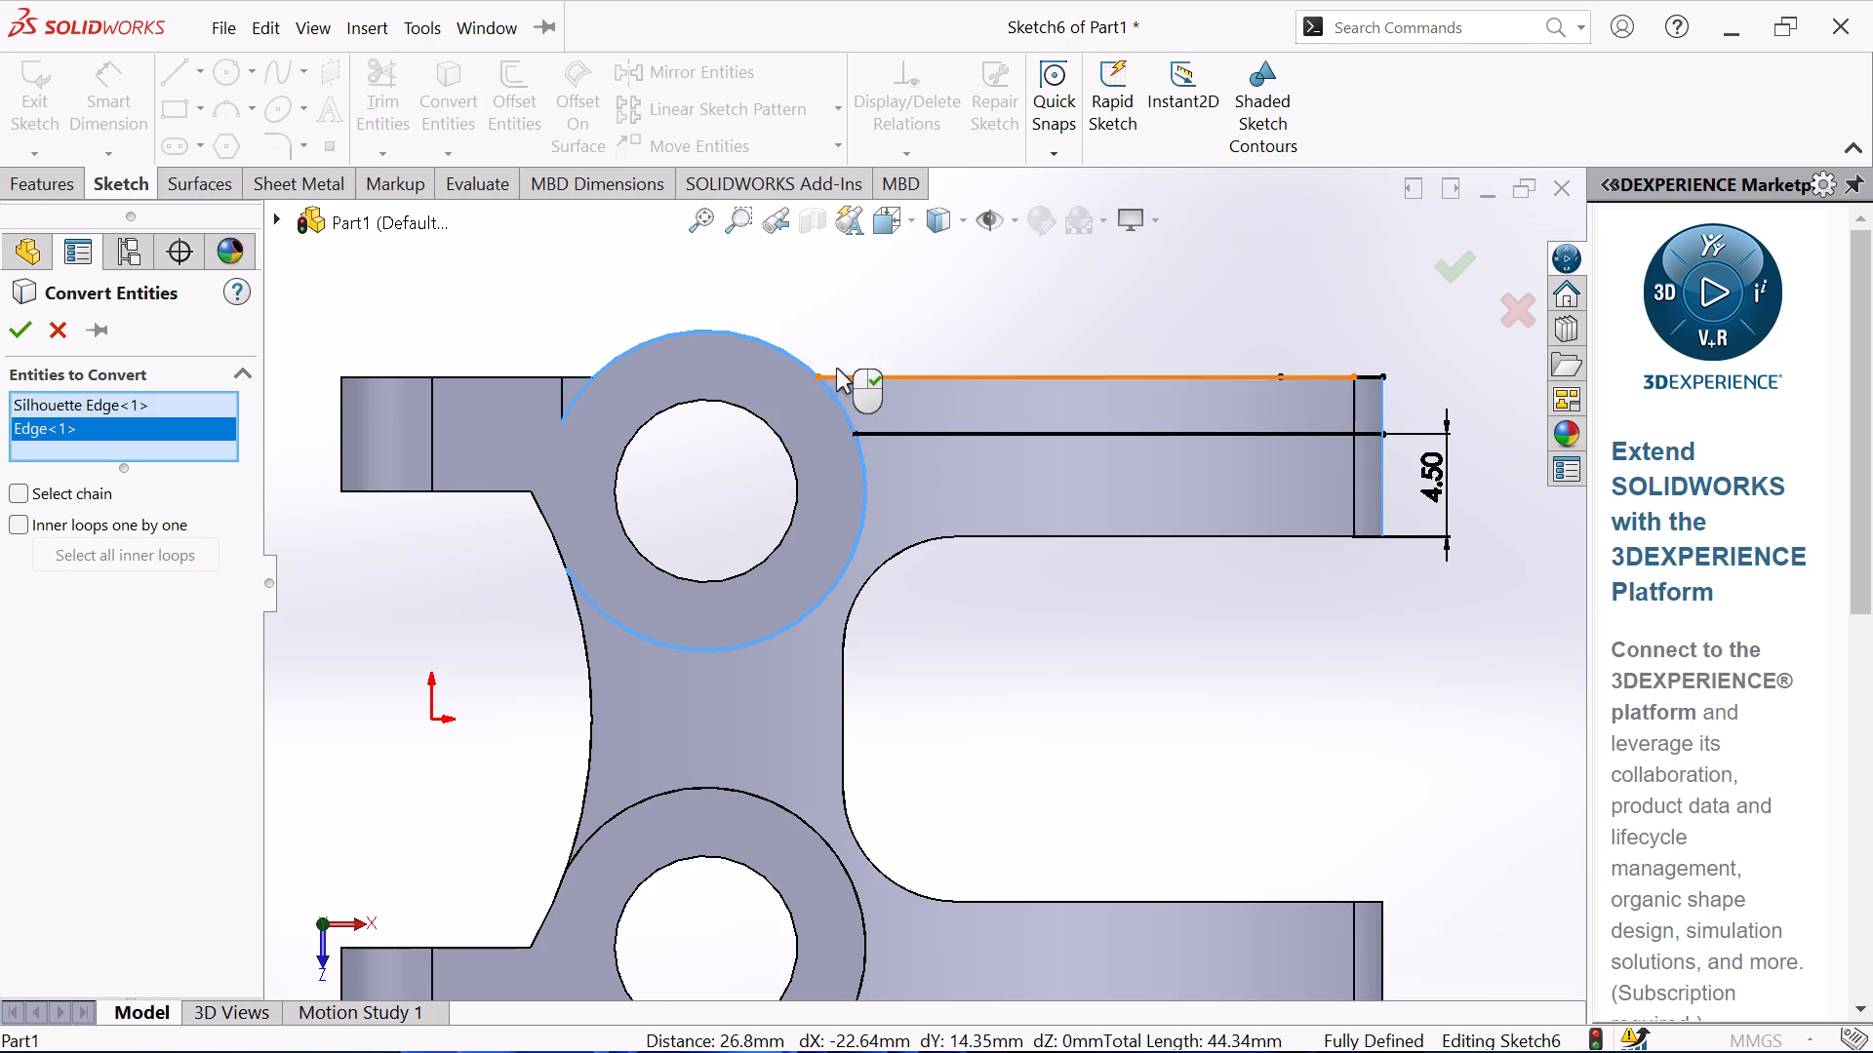
click(20, 328)
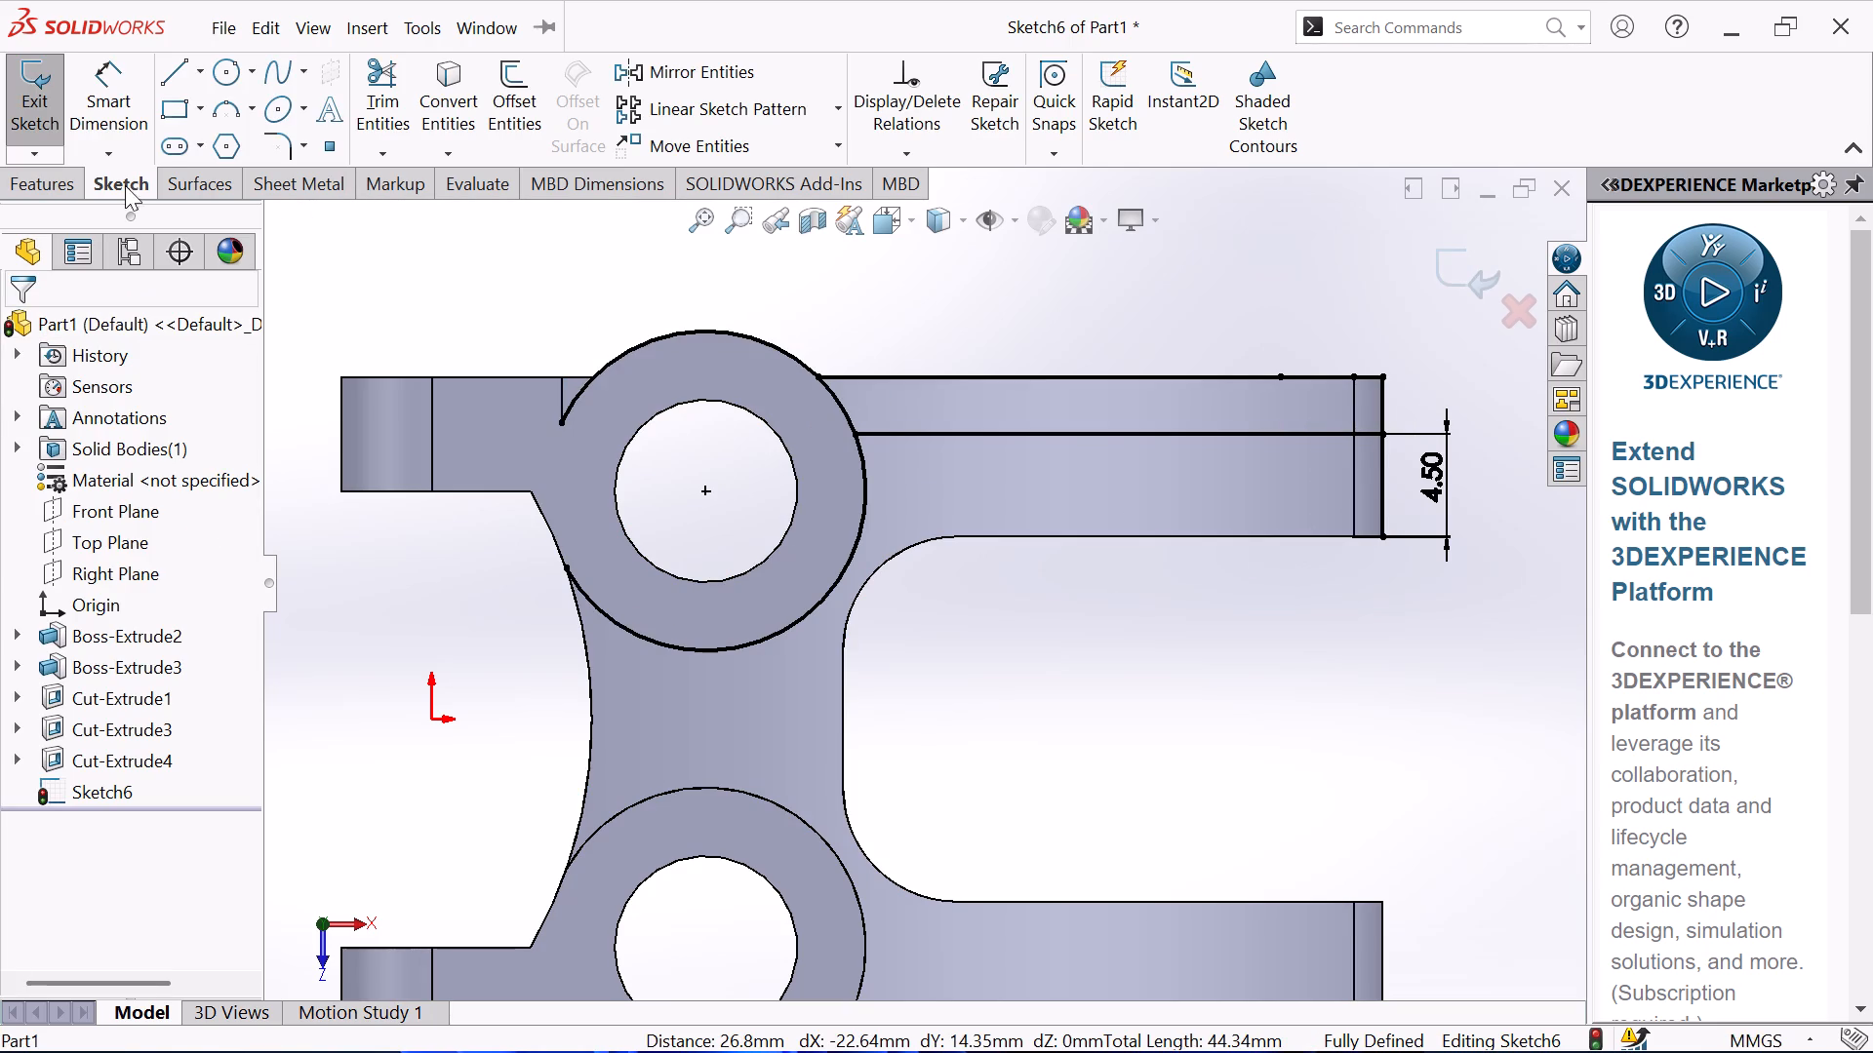
Trim the surplus boss arcs and the end line's portion inside the 4.5 mm strip, leaving a closed profile along the arm's outer side.
click(382, 81)
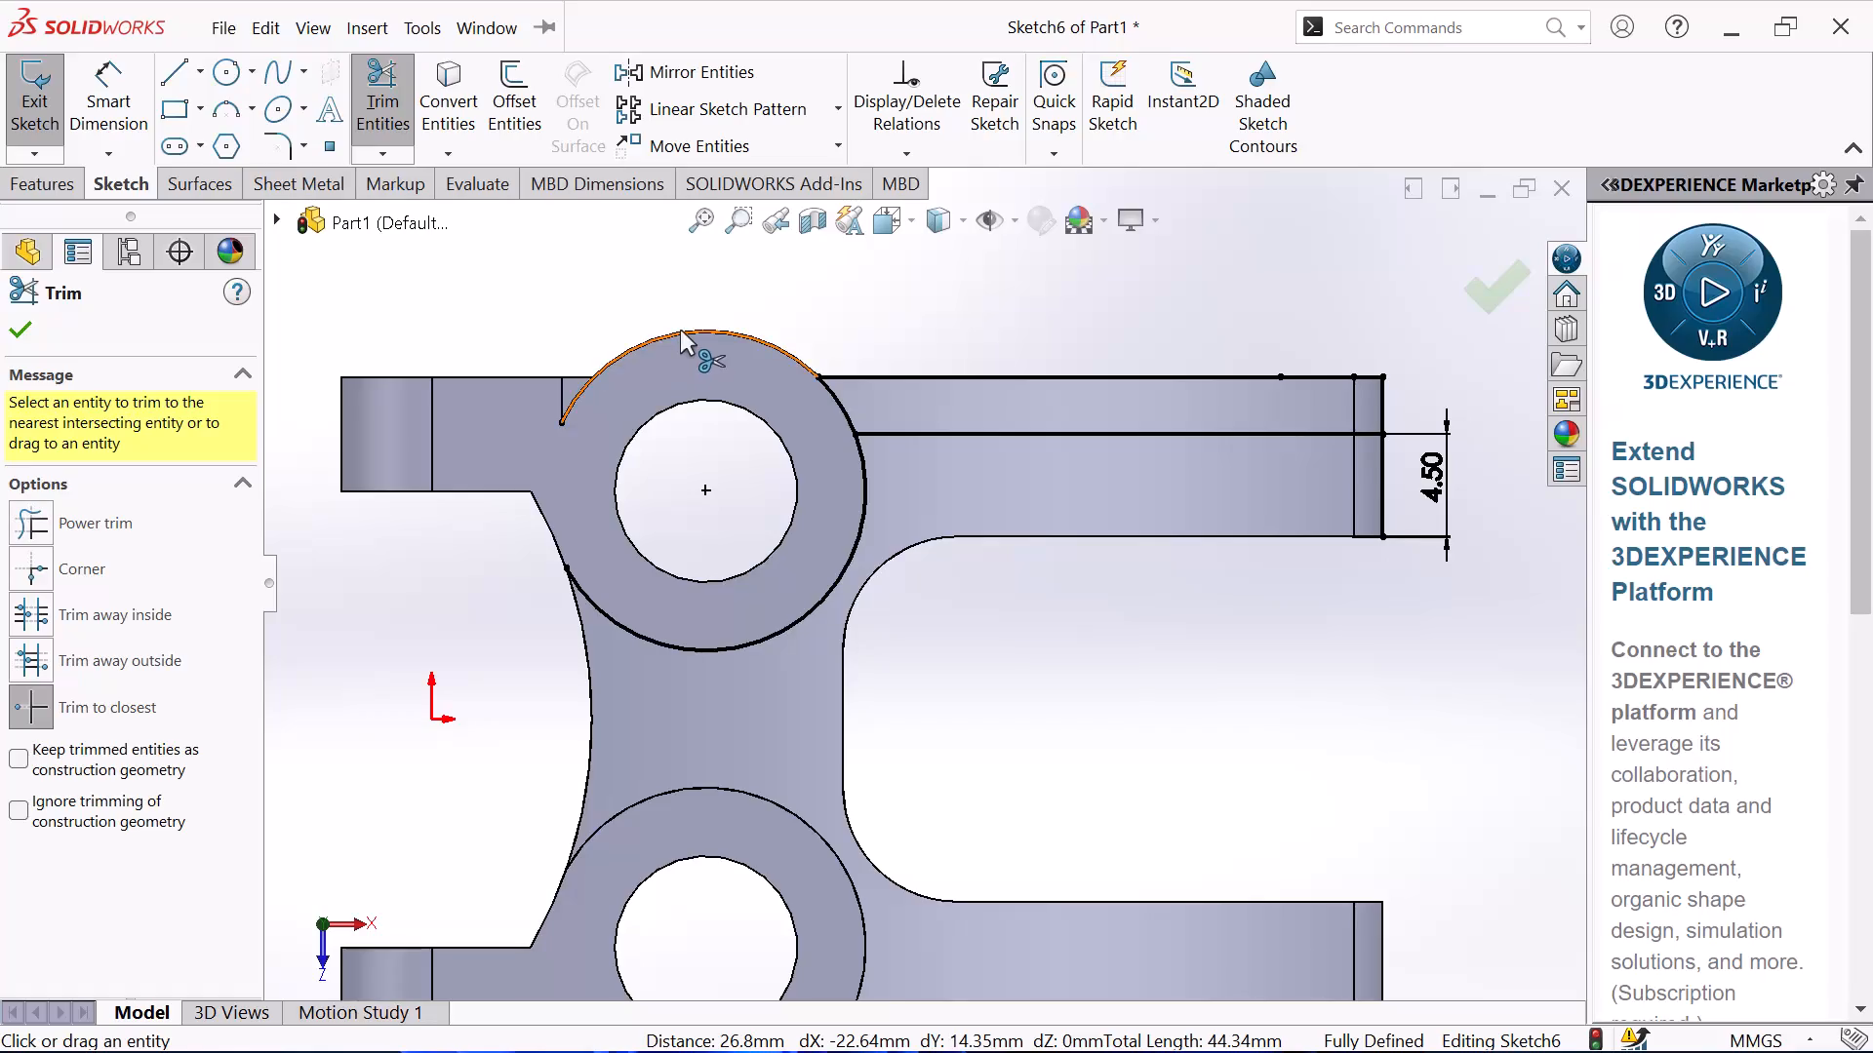
click(680, 330)
click(723, 649)
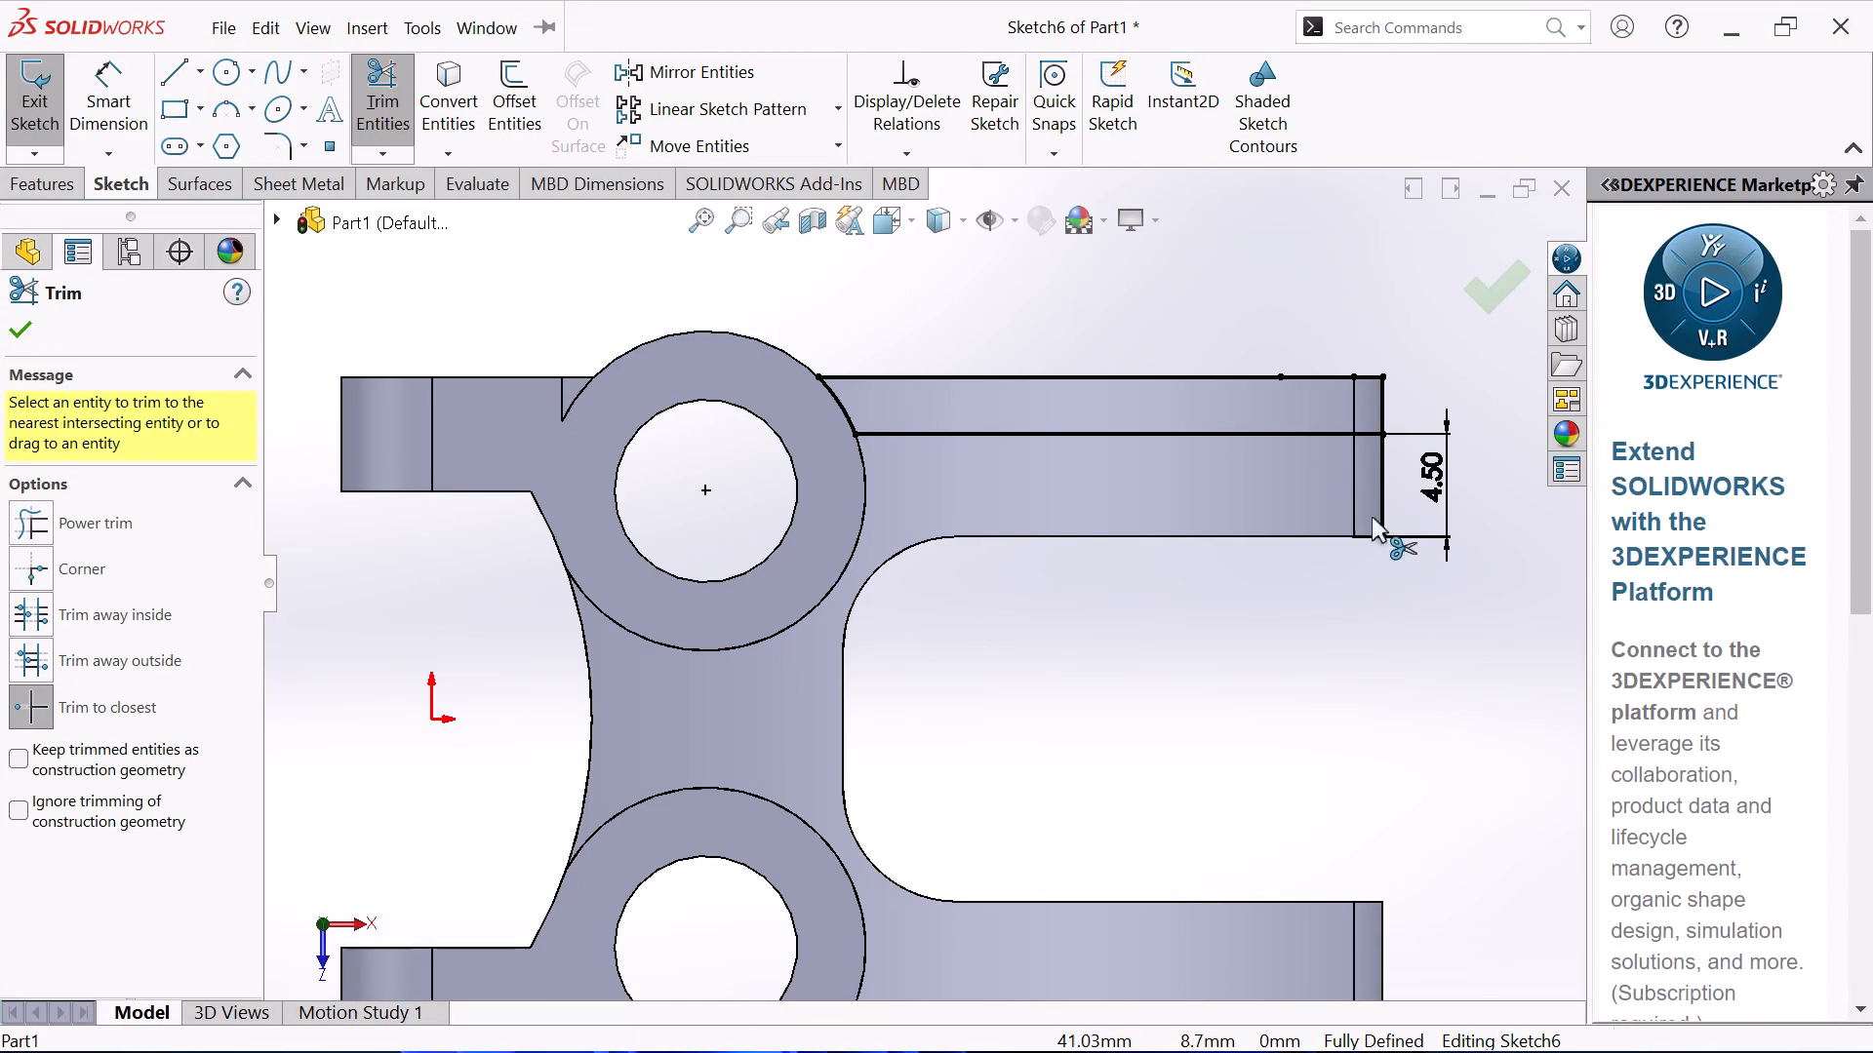
click(1386, 475)
right_click(1341, 286)
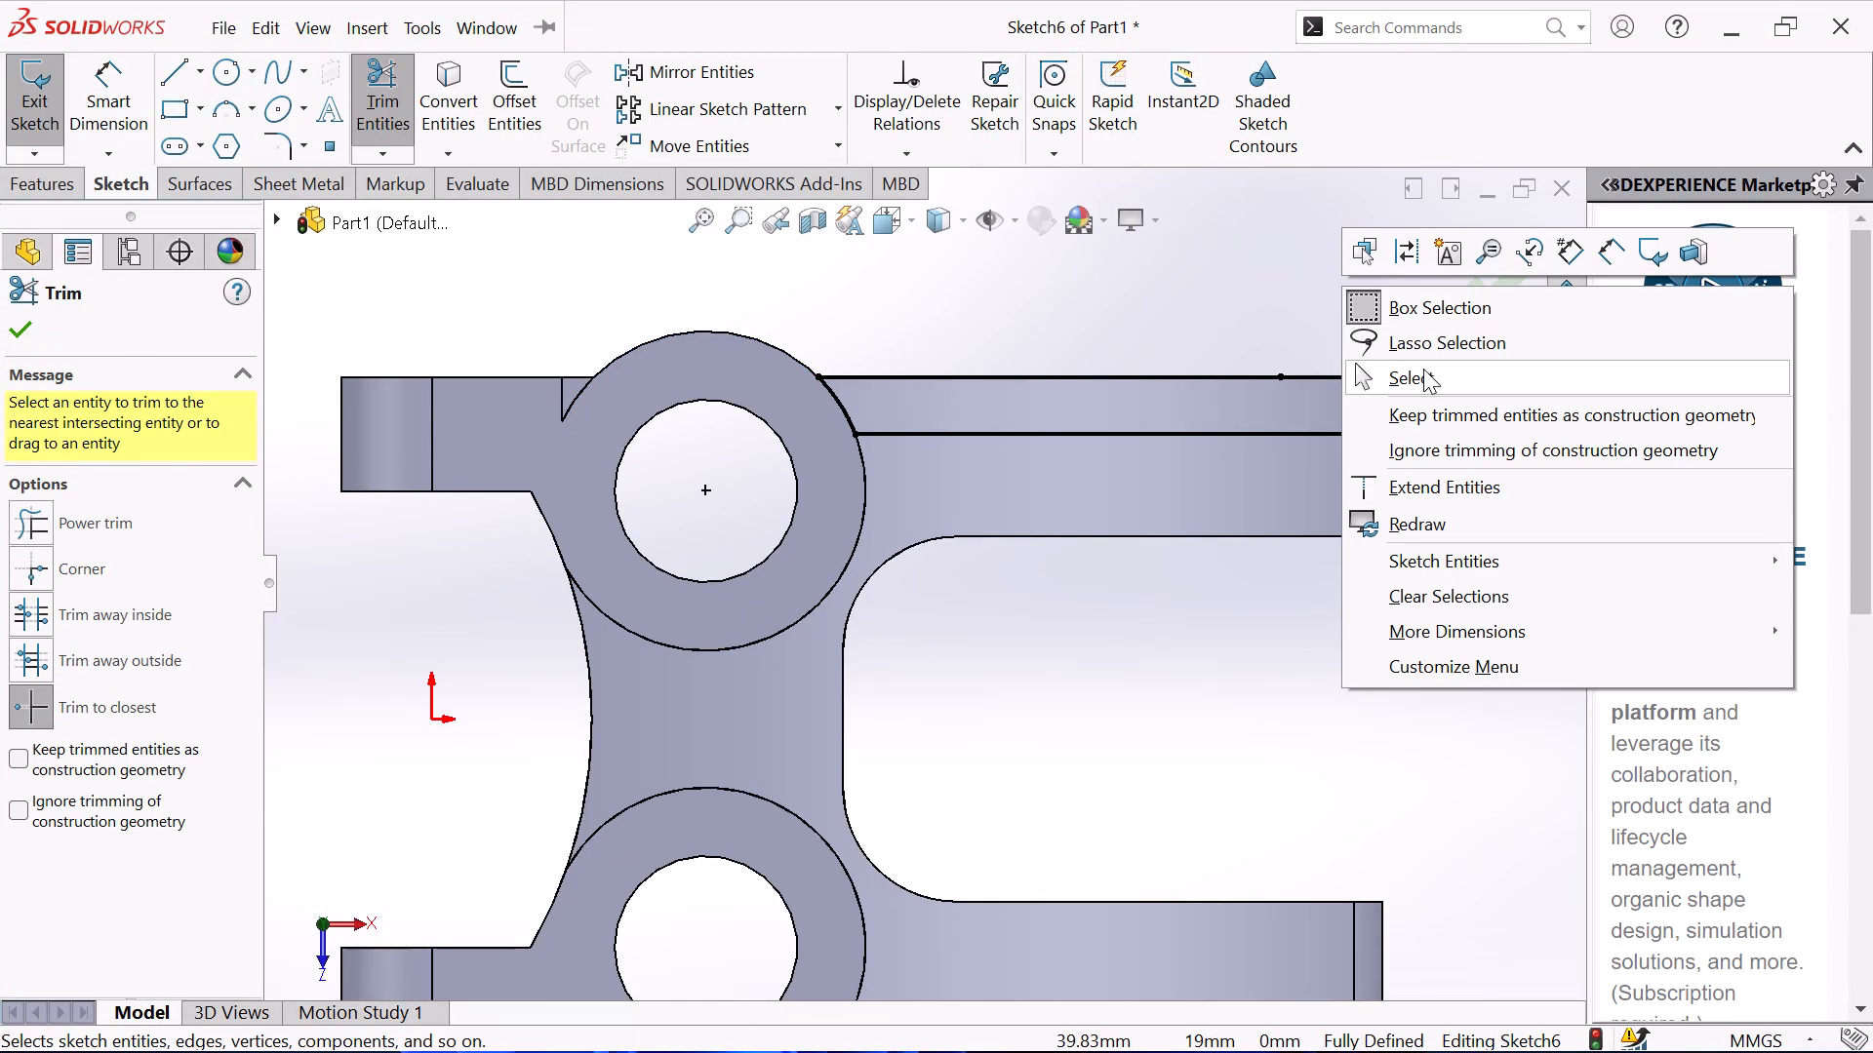
click(1422, 371)
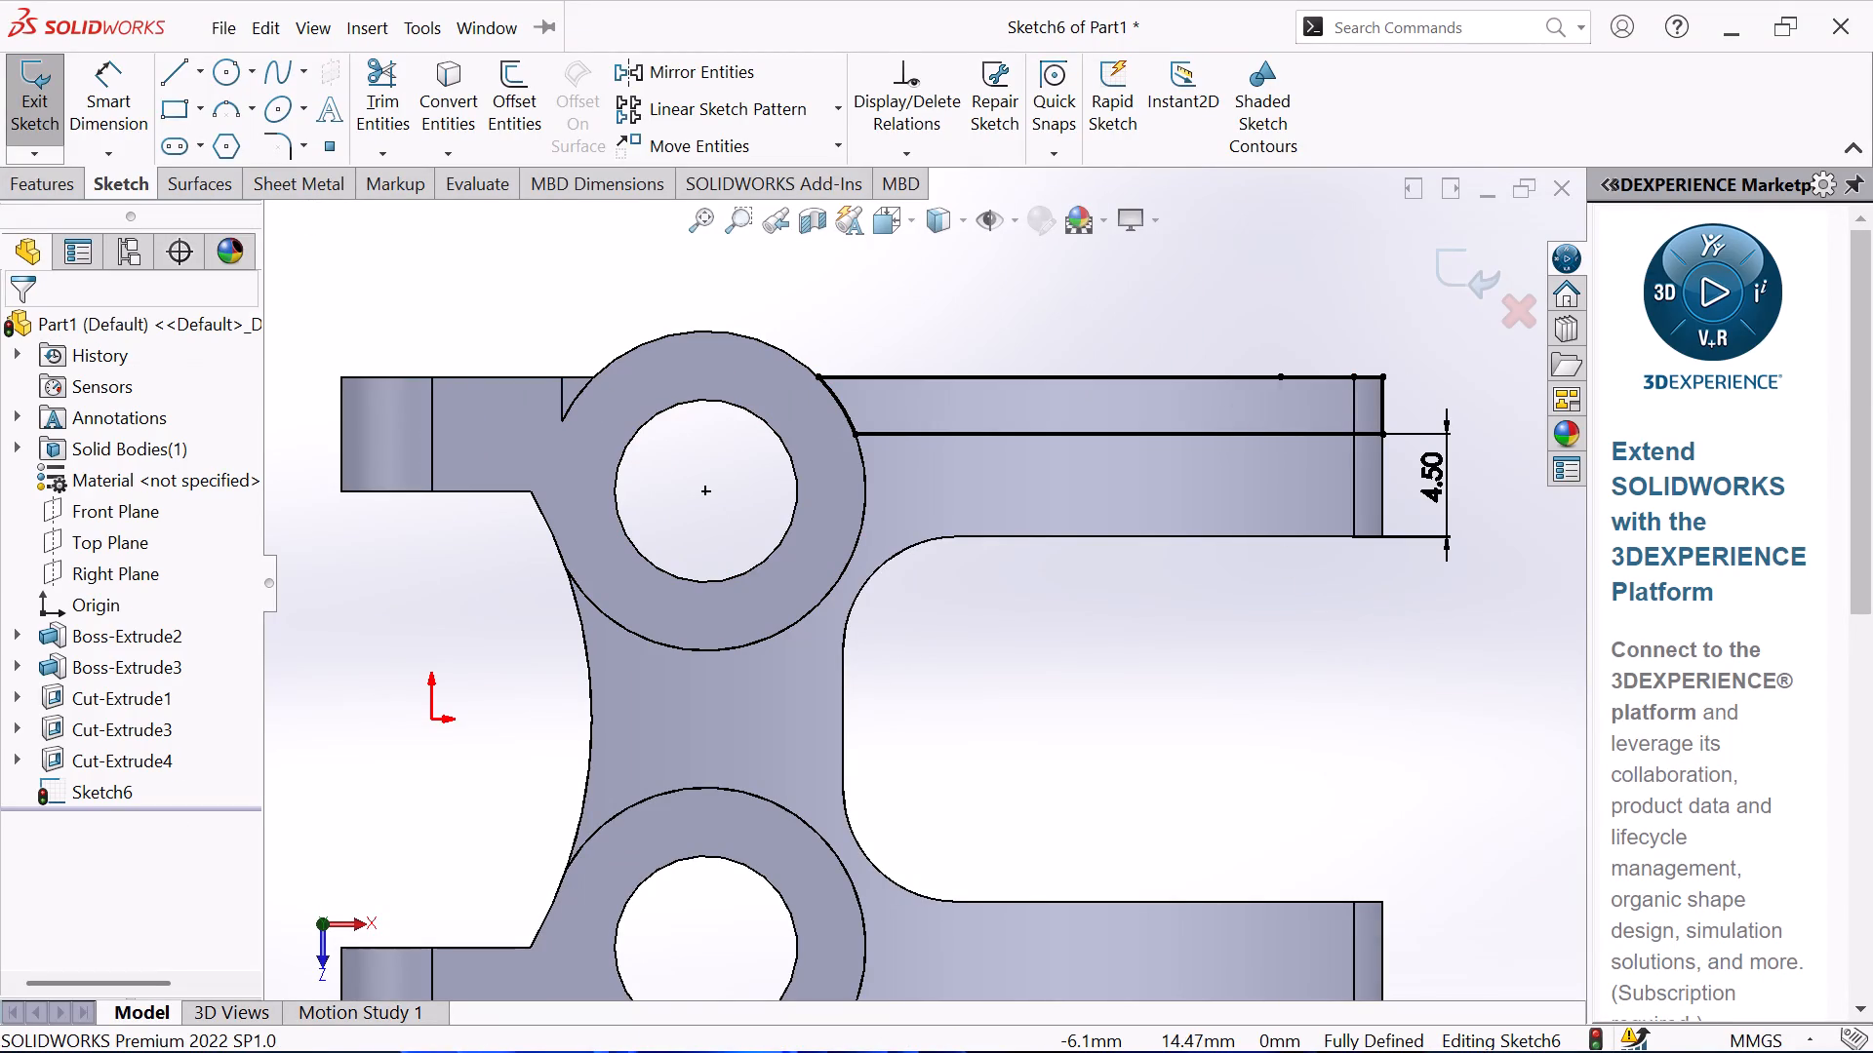
Cut-extrude the closed region on the upper arm's outer side with a blind depth of 18 mm.
click(18, 192)
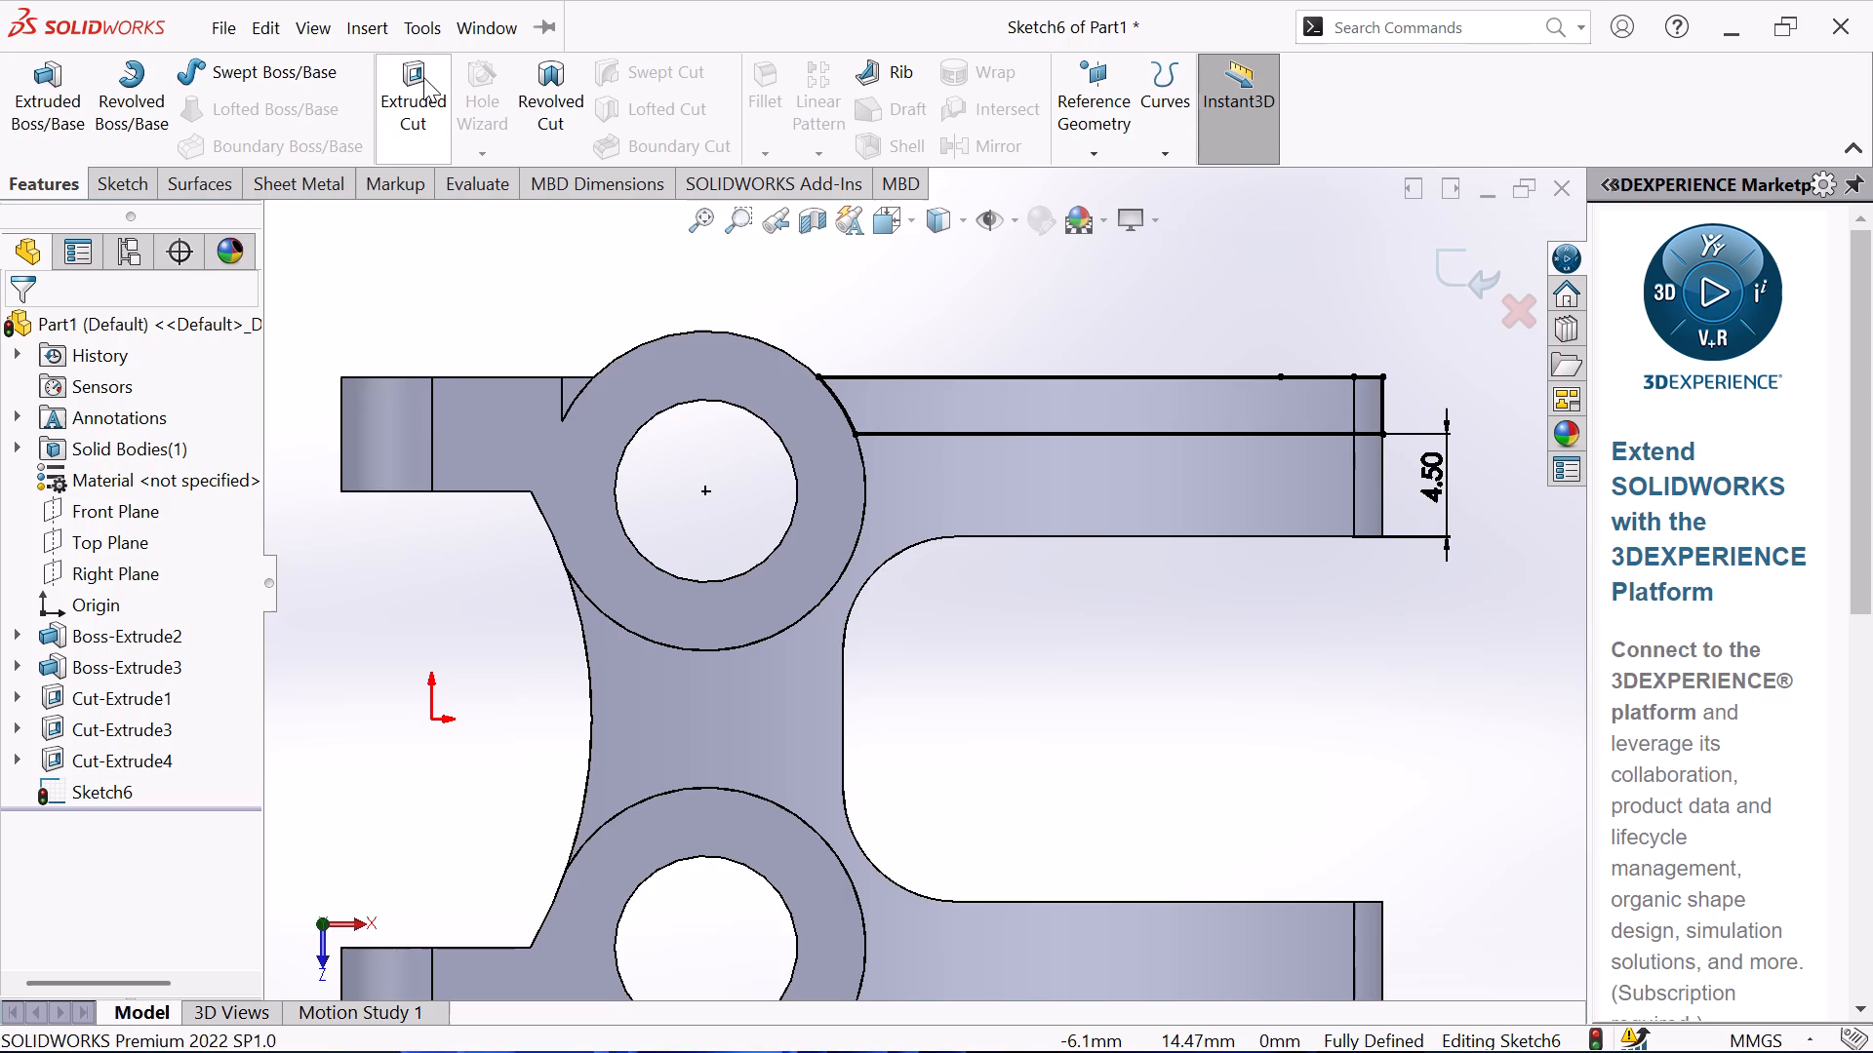
click(423, 77)
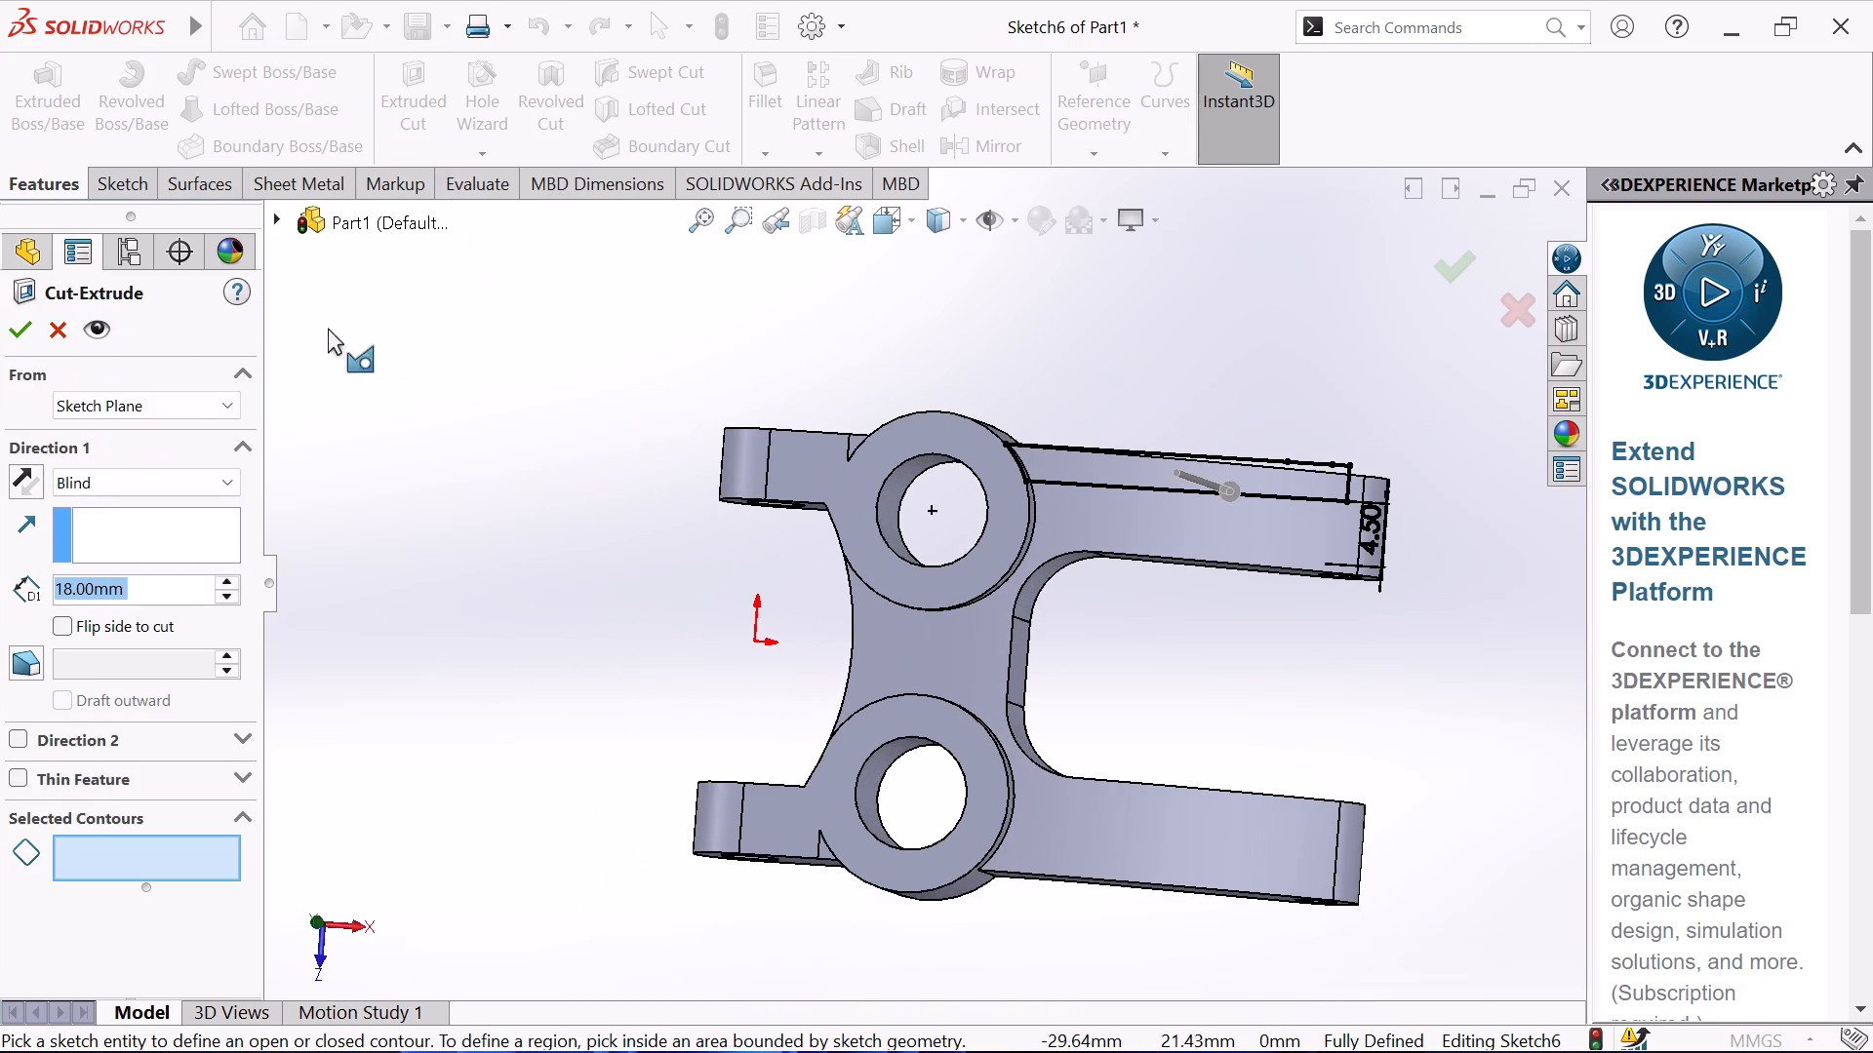
middle_drag(441, 536, 494, 548)
click(1258, 474)
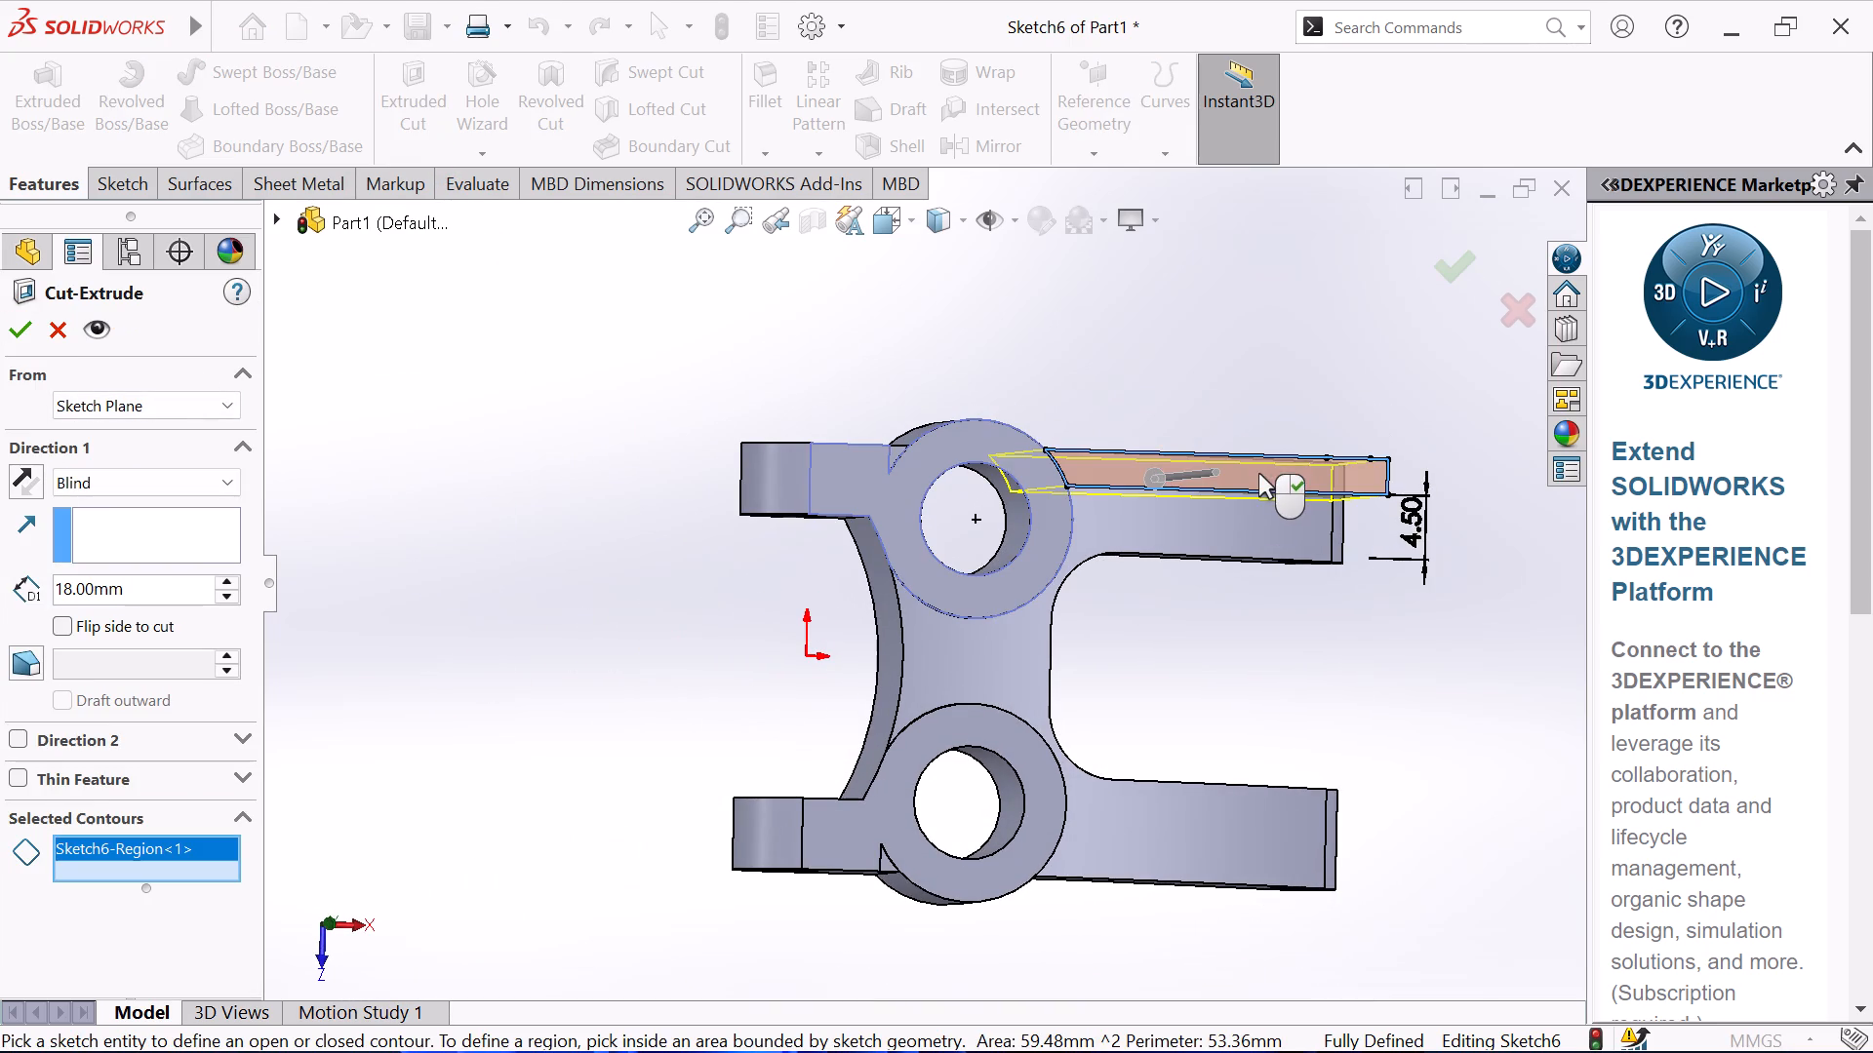
click(24, 328)
click(380, 515)
Fillet the edge where the thinned upper arm meets the upper boss with a 15 mm radius.
middle_drag(391, 513, 385, 471)
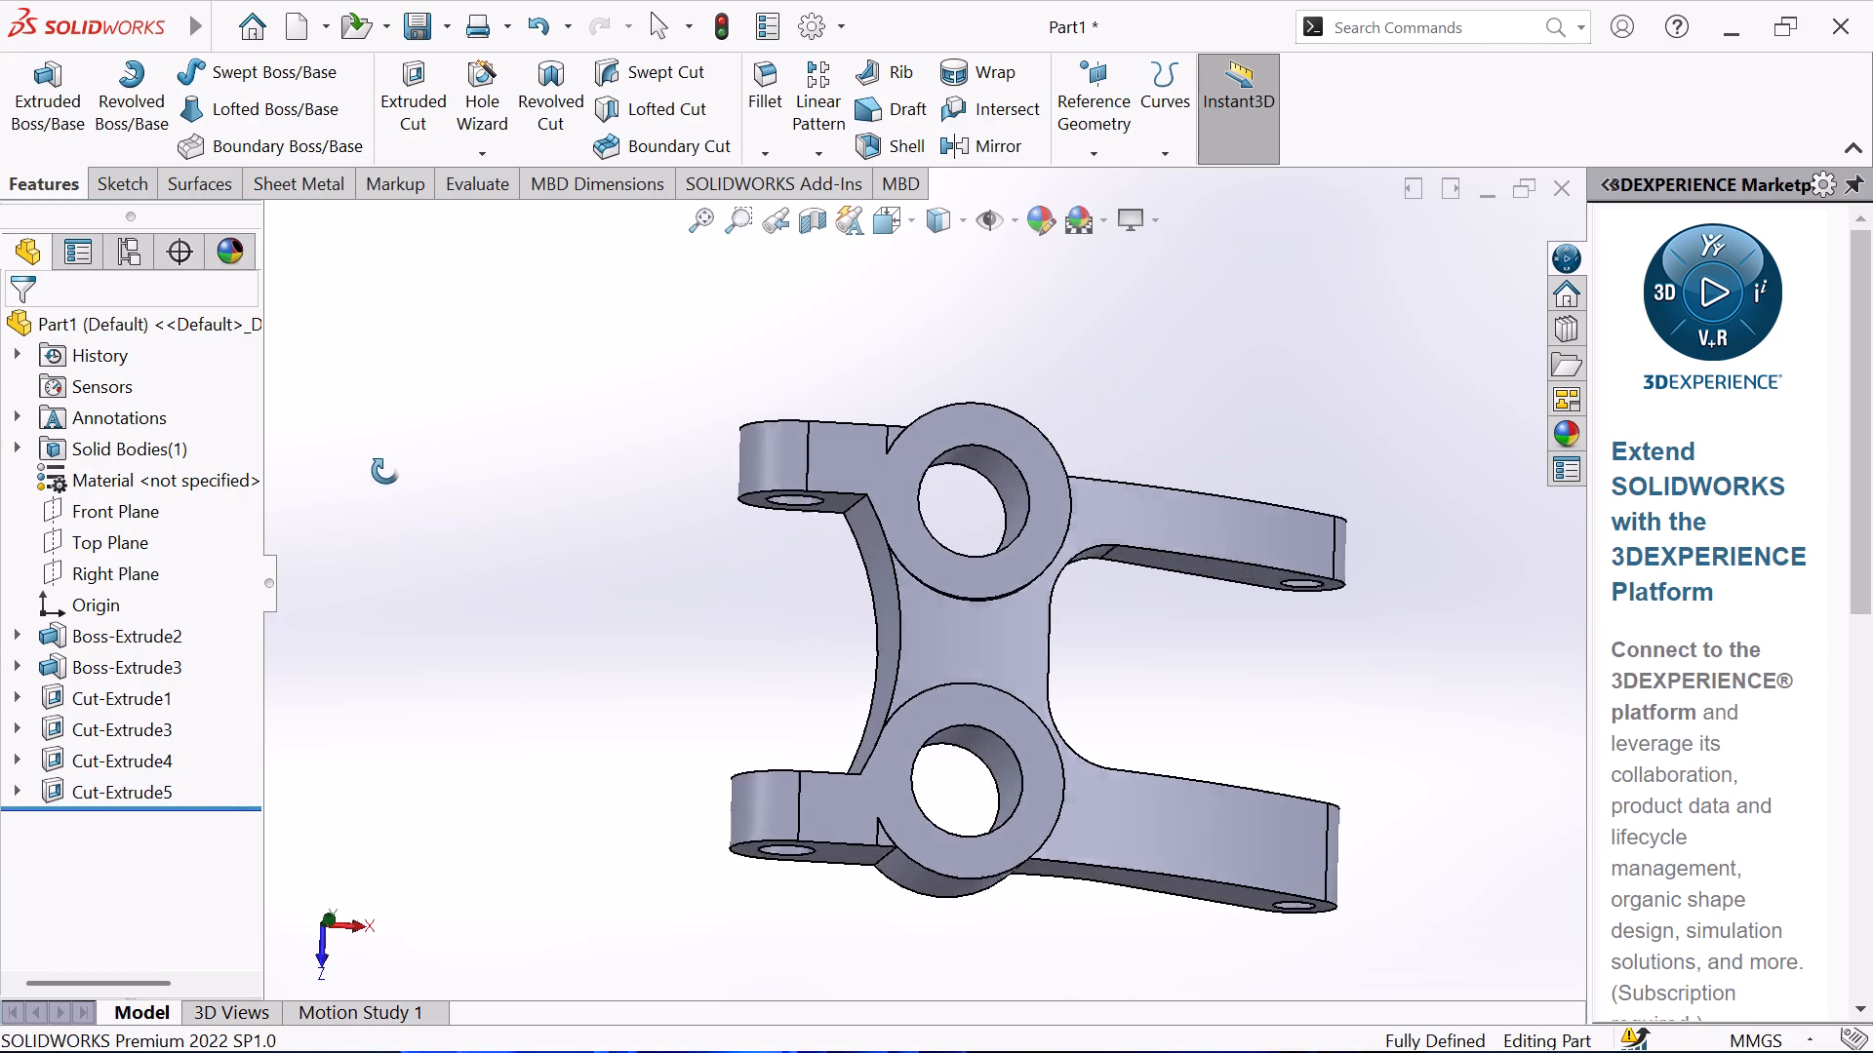
middle_drag(385, 471, 335, 490)
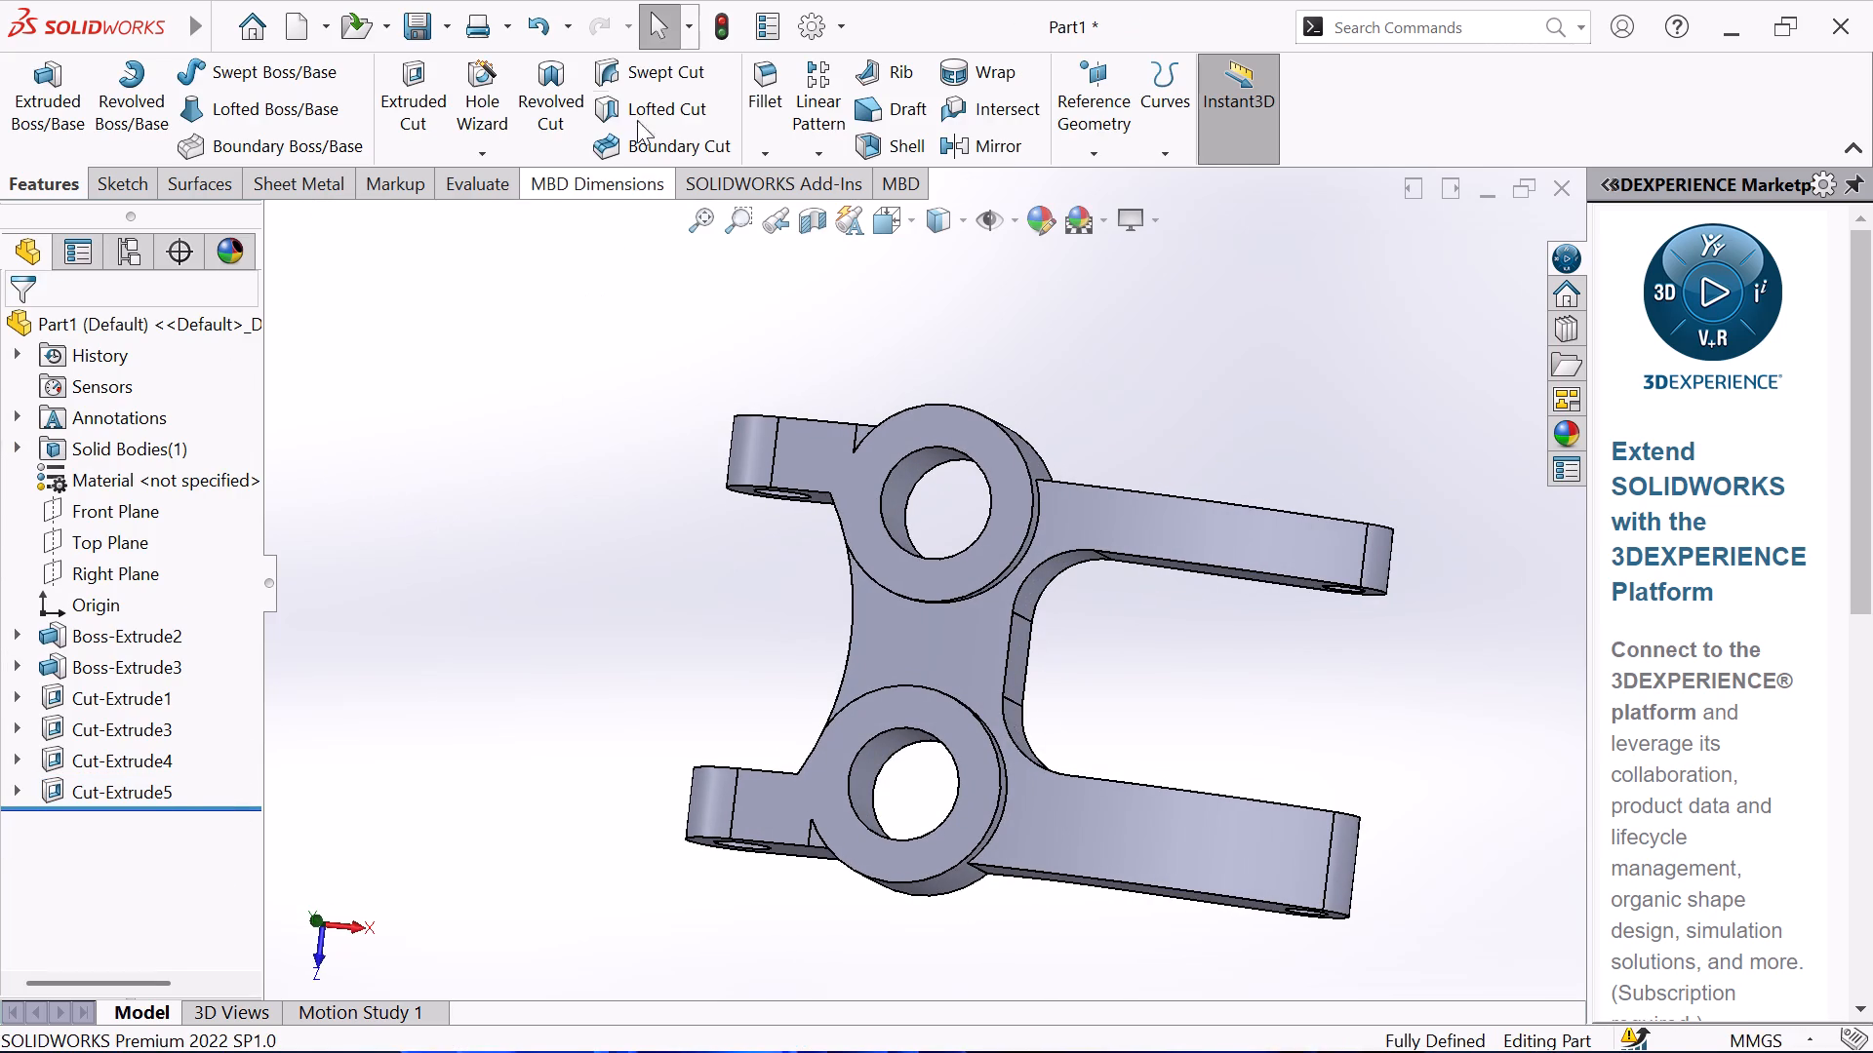
click(746, 108)
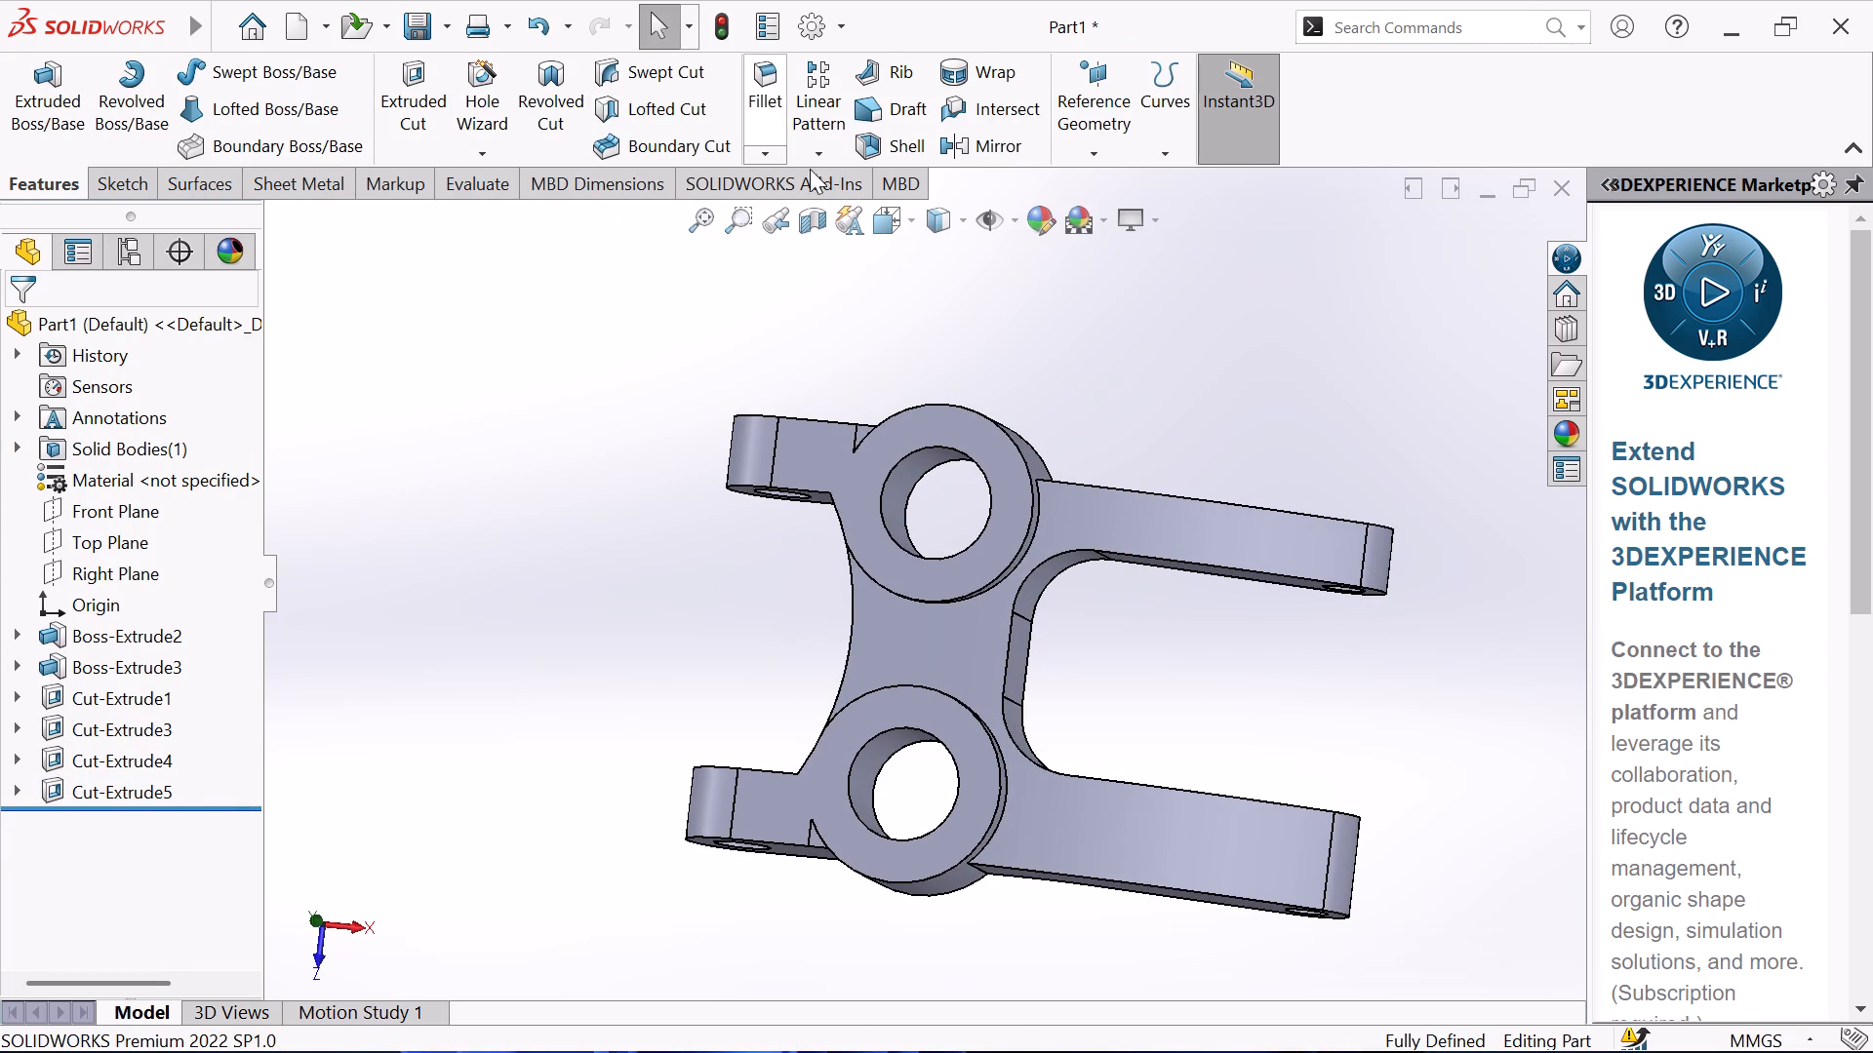
middle_drag(1088, 398, 1088, 455)
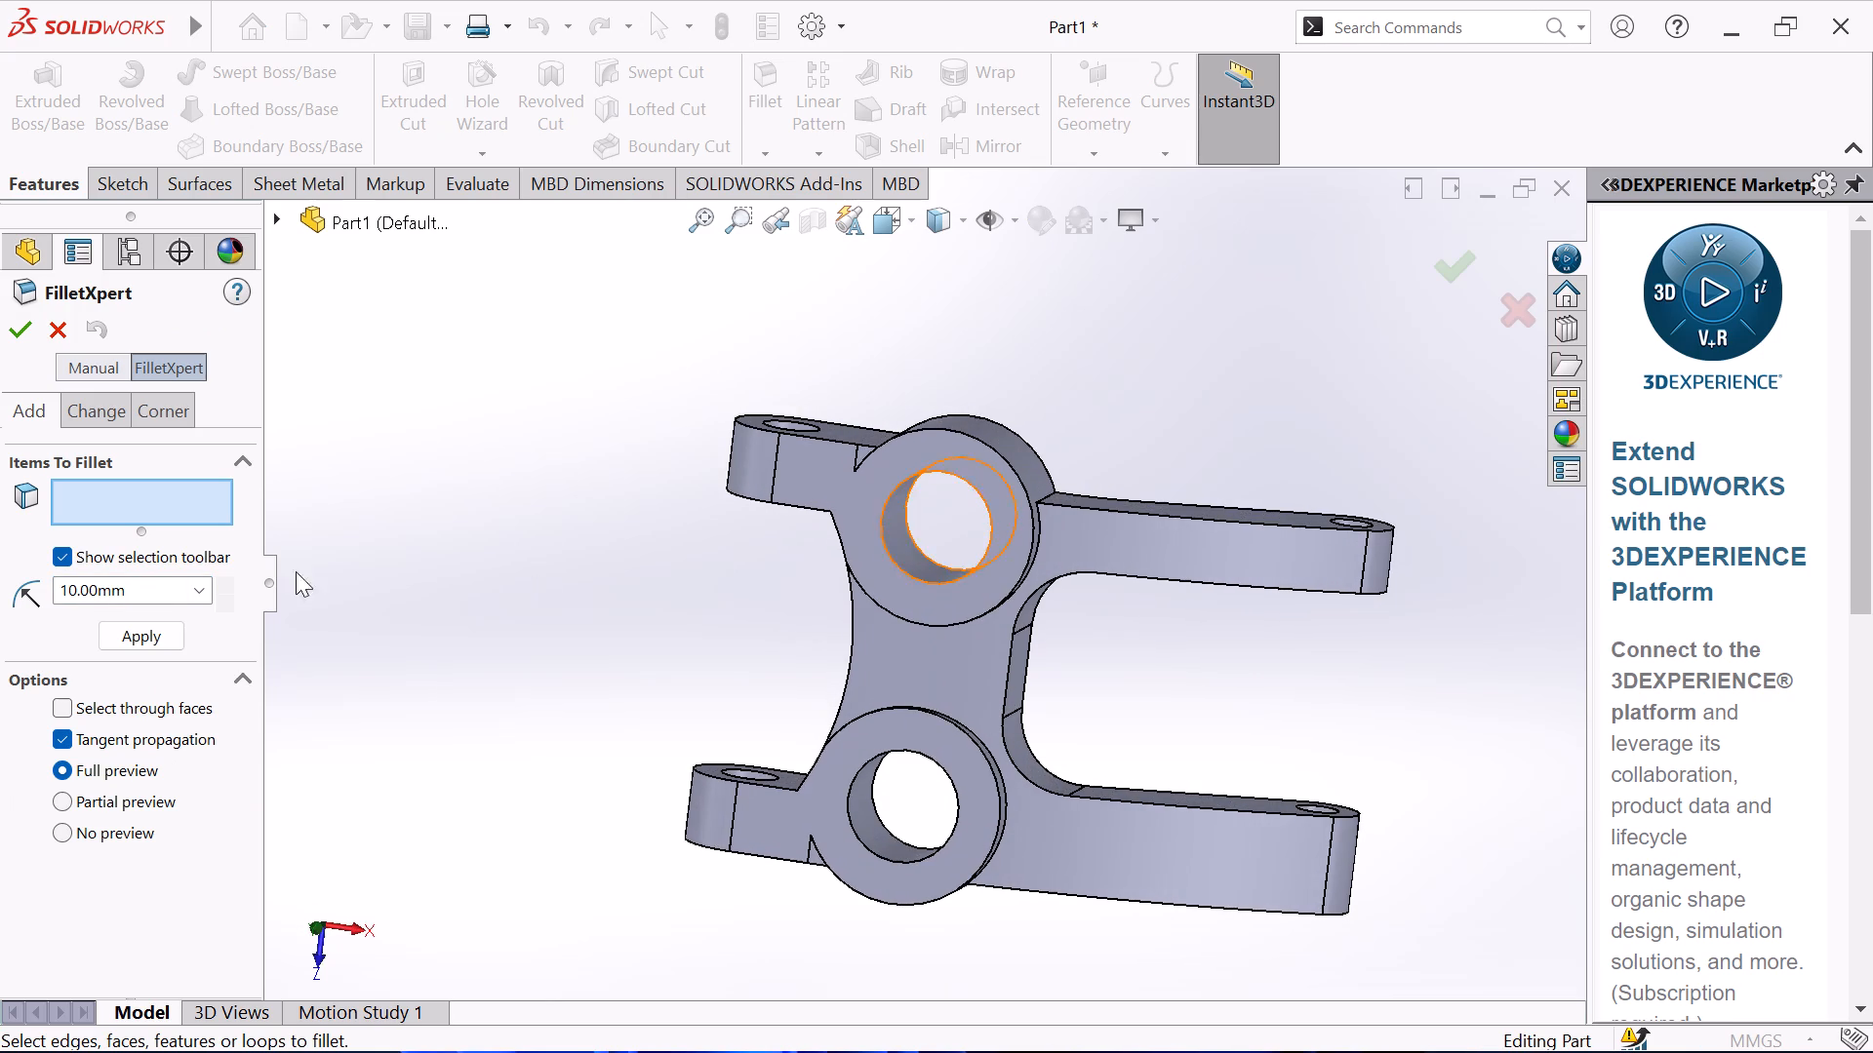
double_click(162, 578)
text(15)
key(Return)
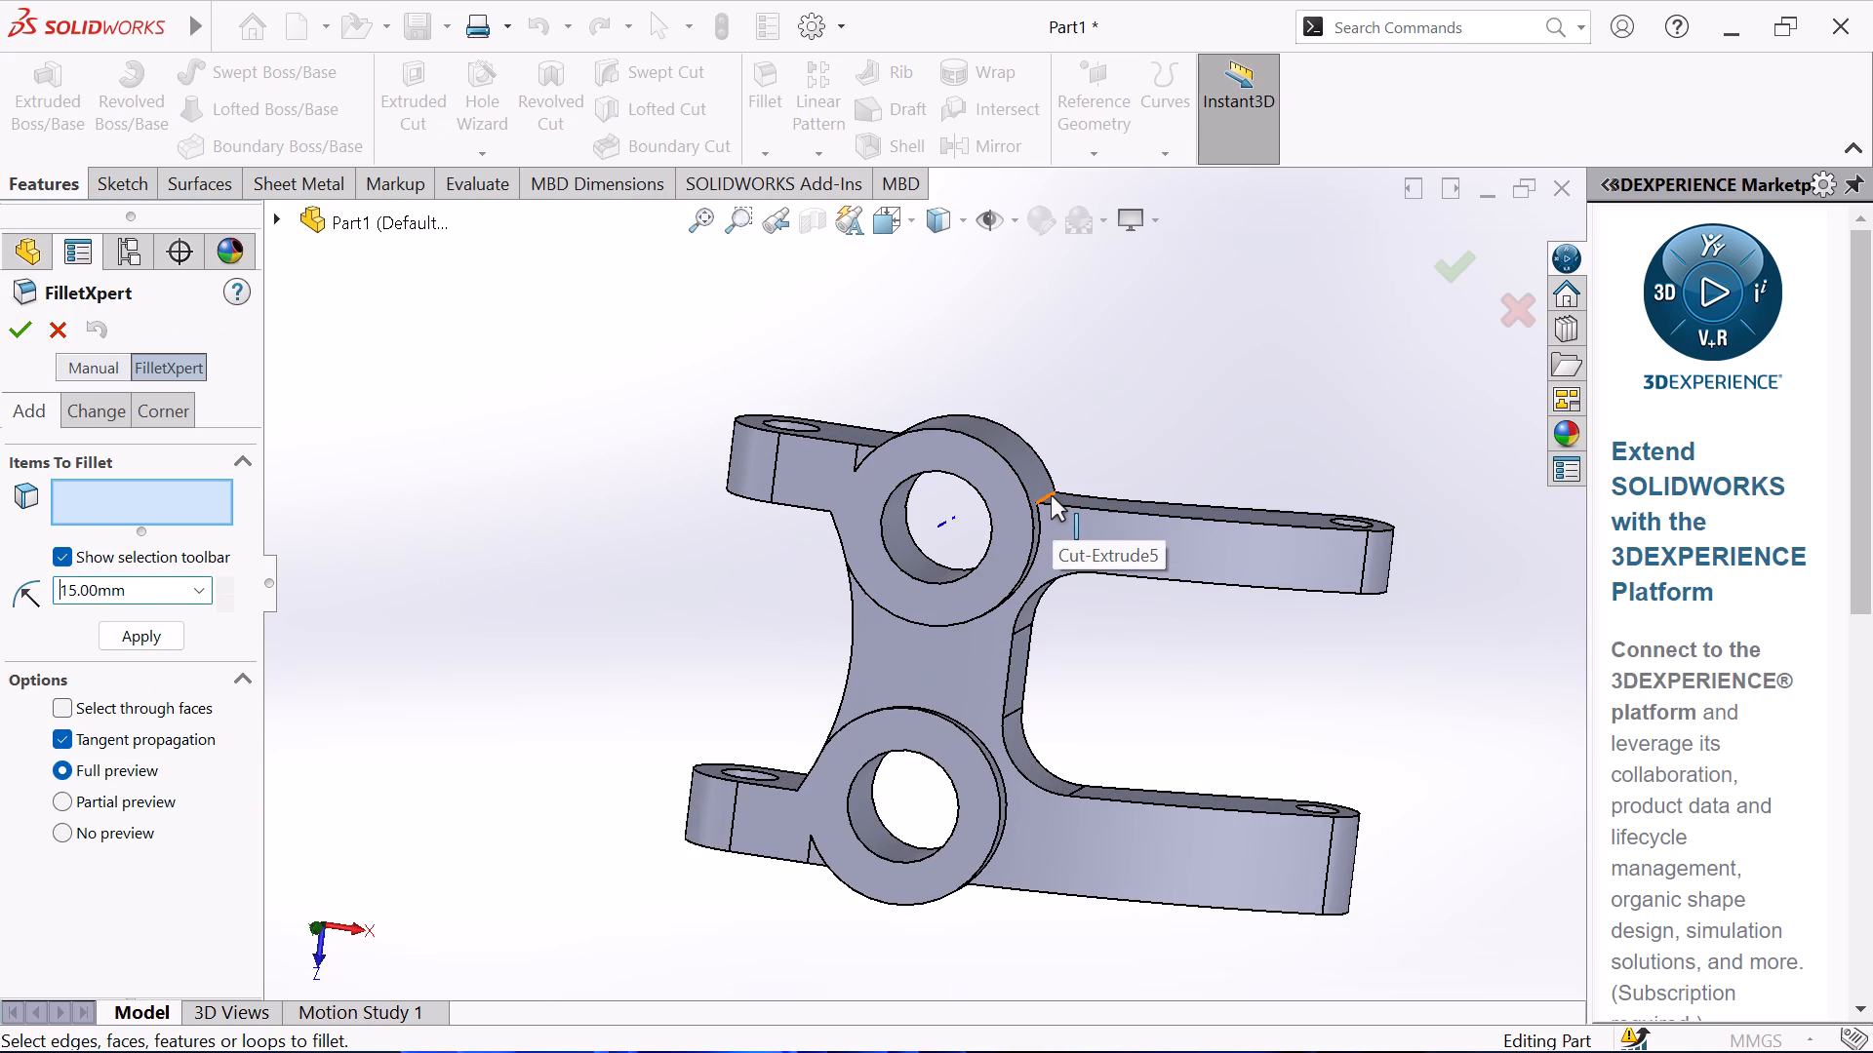
click(1051, 495)
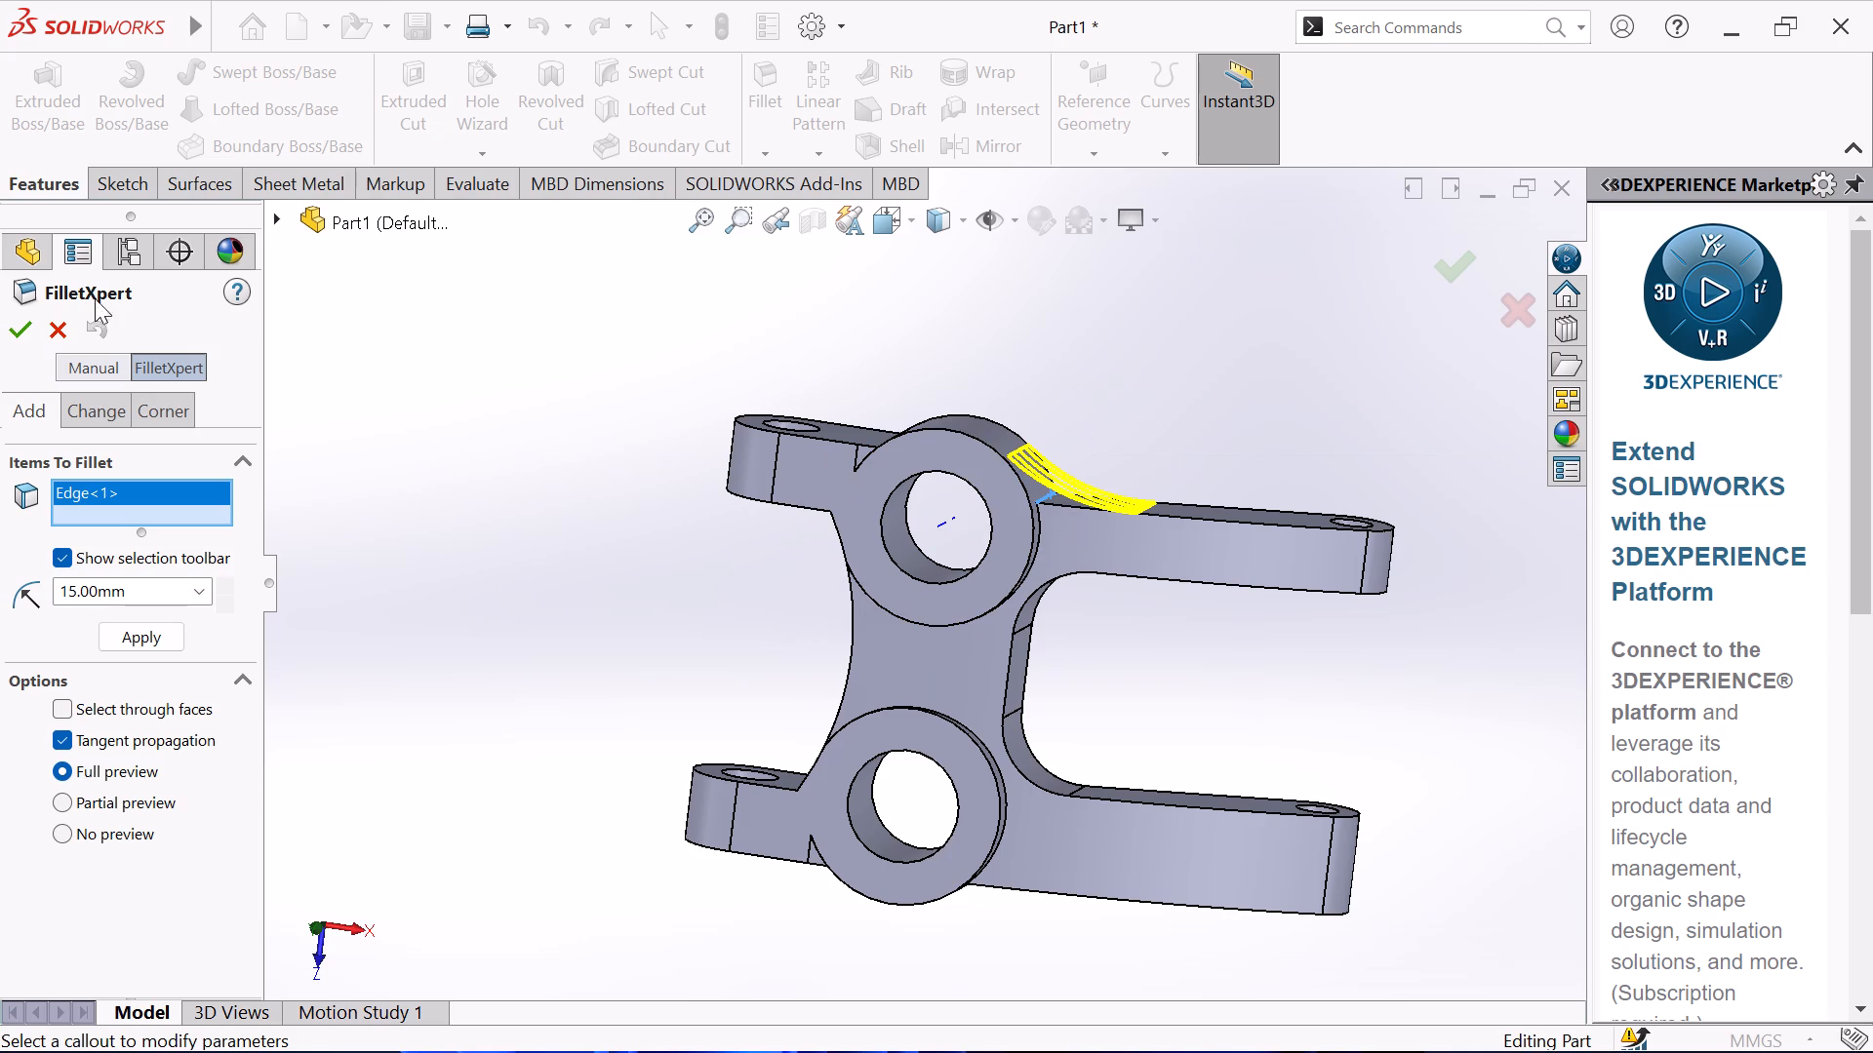
click(11, 320)
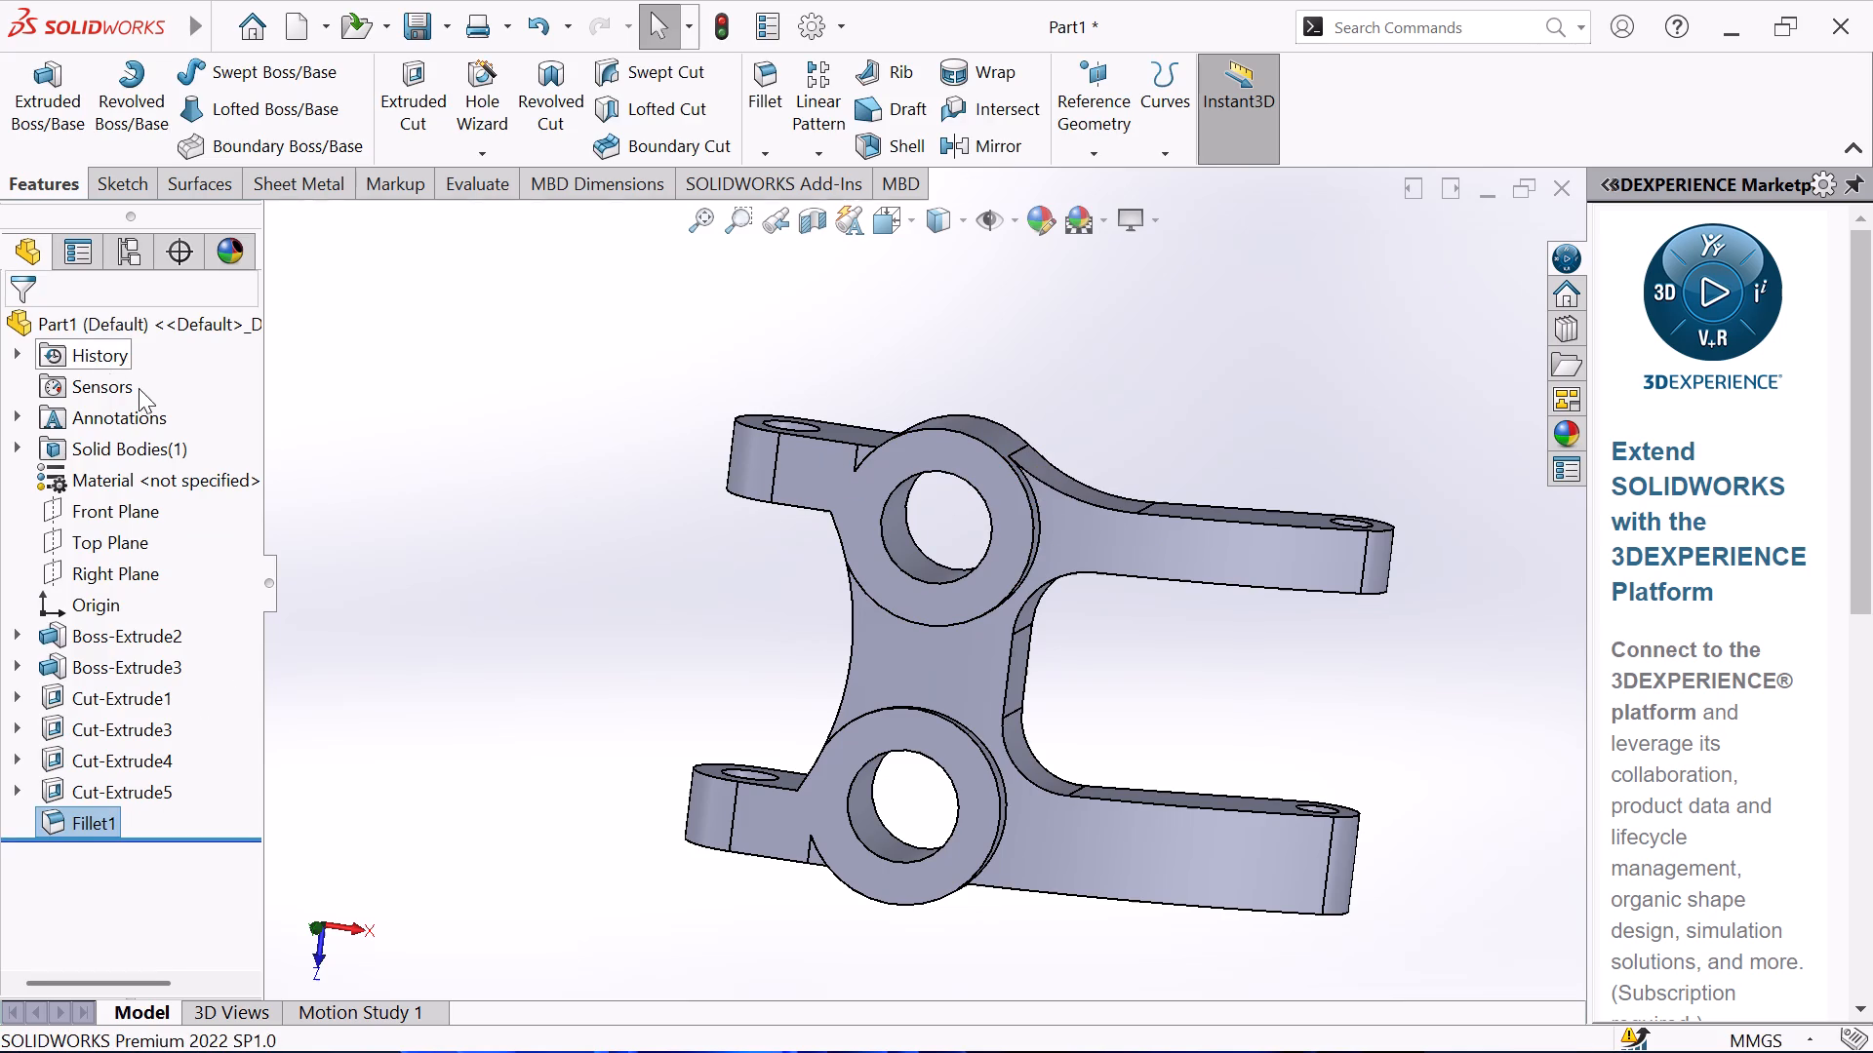
click(528, 486)
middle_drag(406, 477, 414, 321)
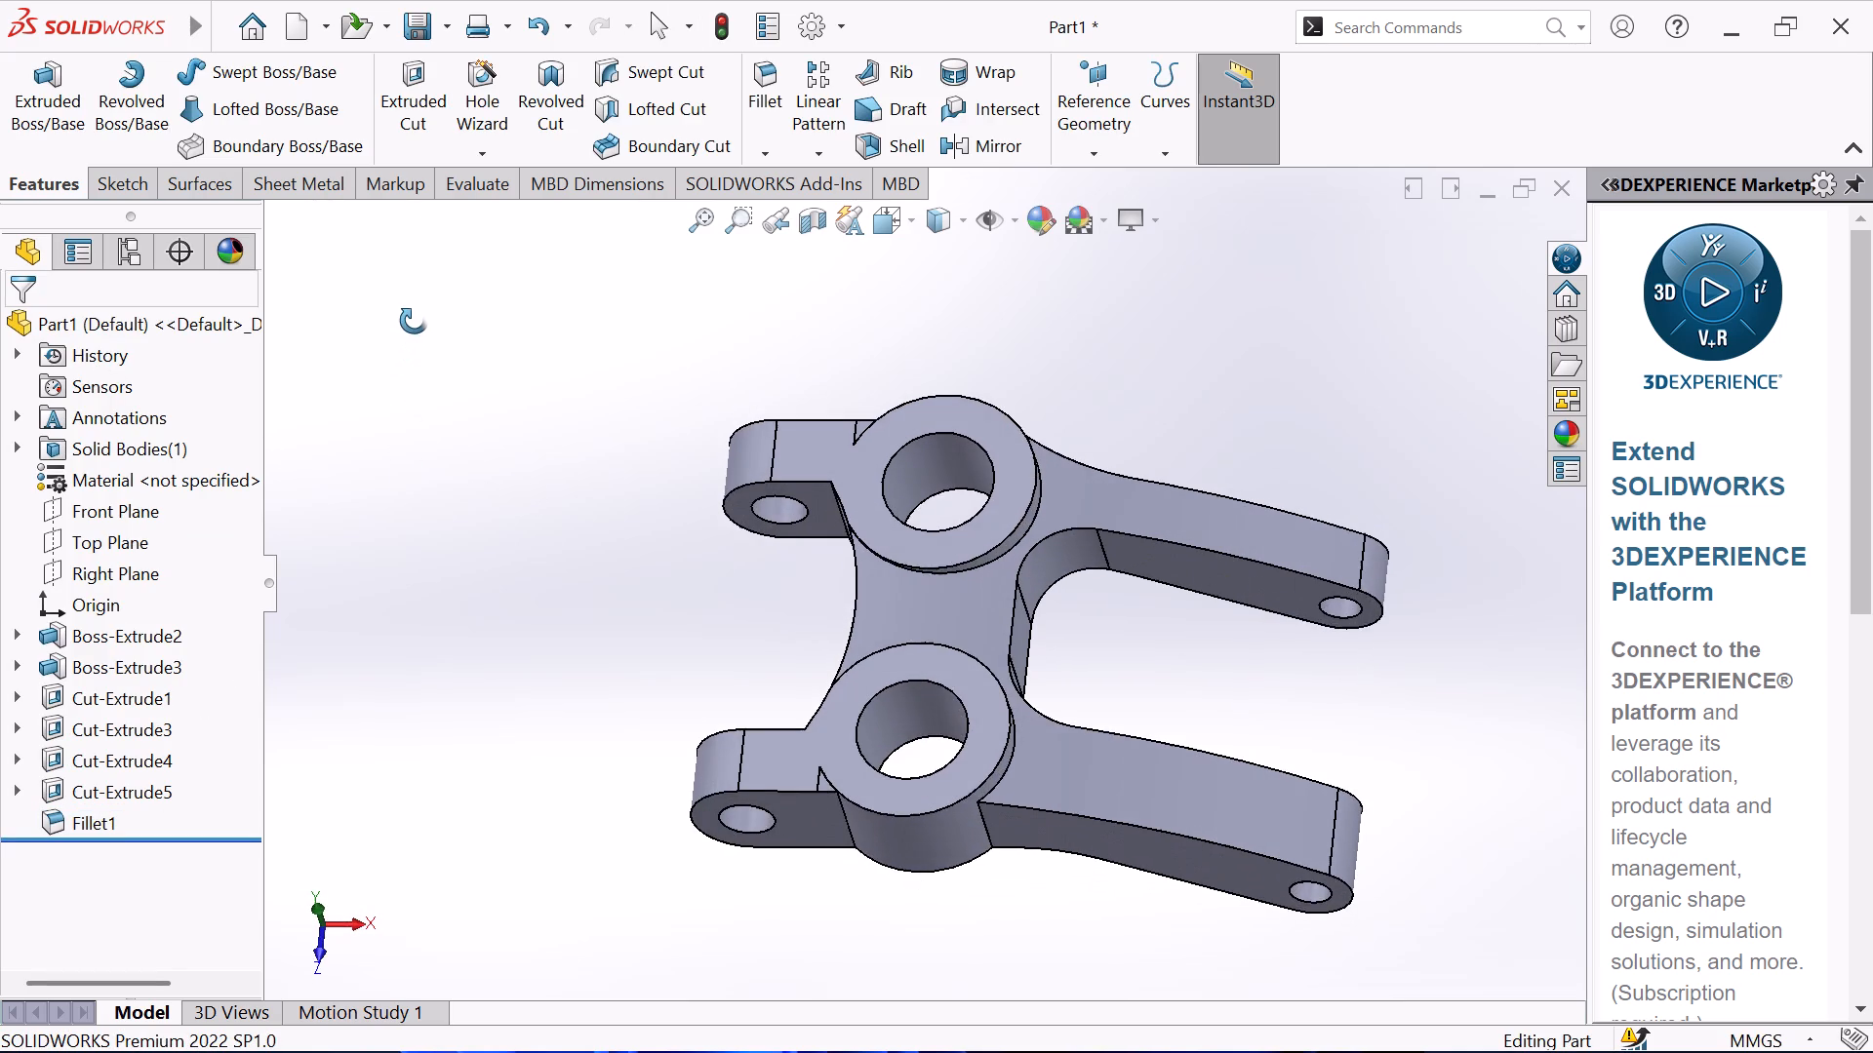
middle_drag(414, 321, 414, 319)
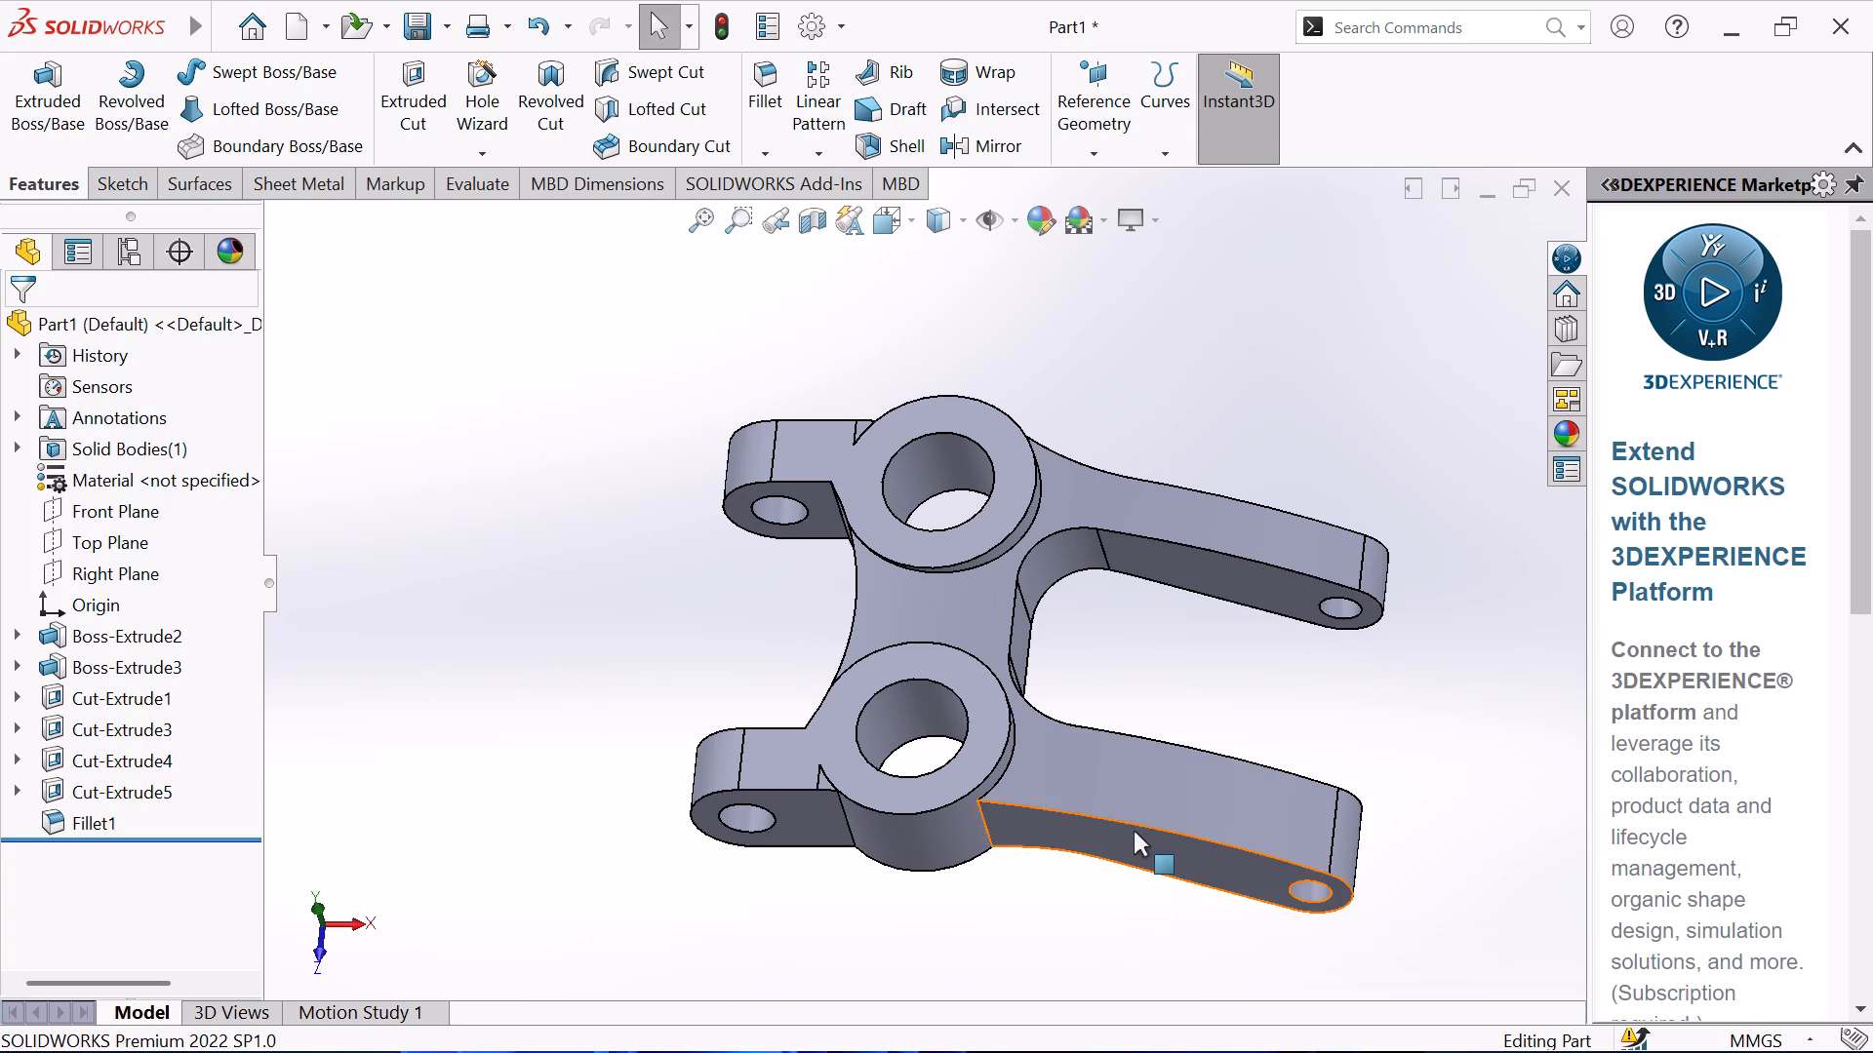
Start a sketch on the lower boss face and convert the lower arm's outer edge segments, end silhouette edge and the boss's outer circular edge.
click(1121, 793)
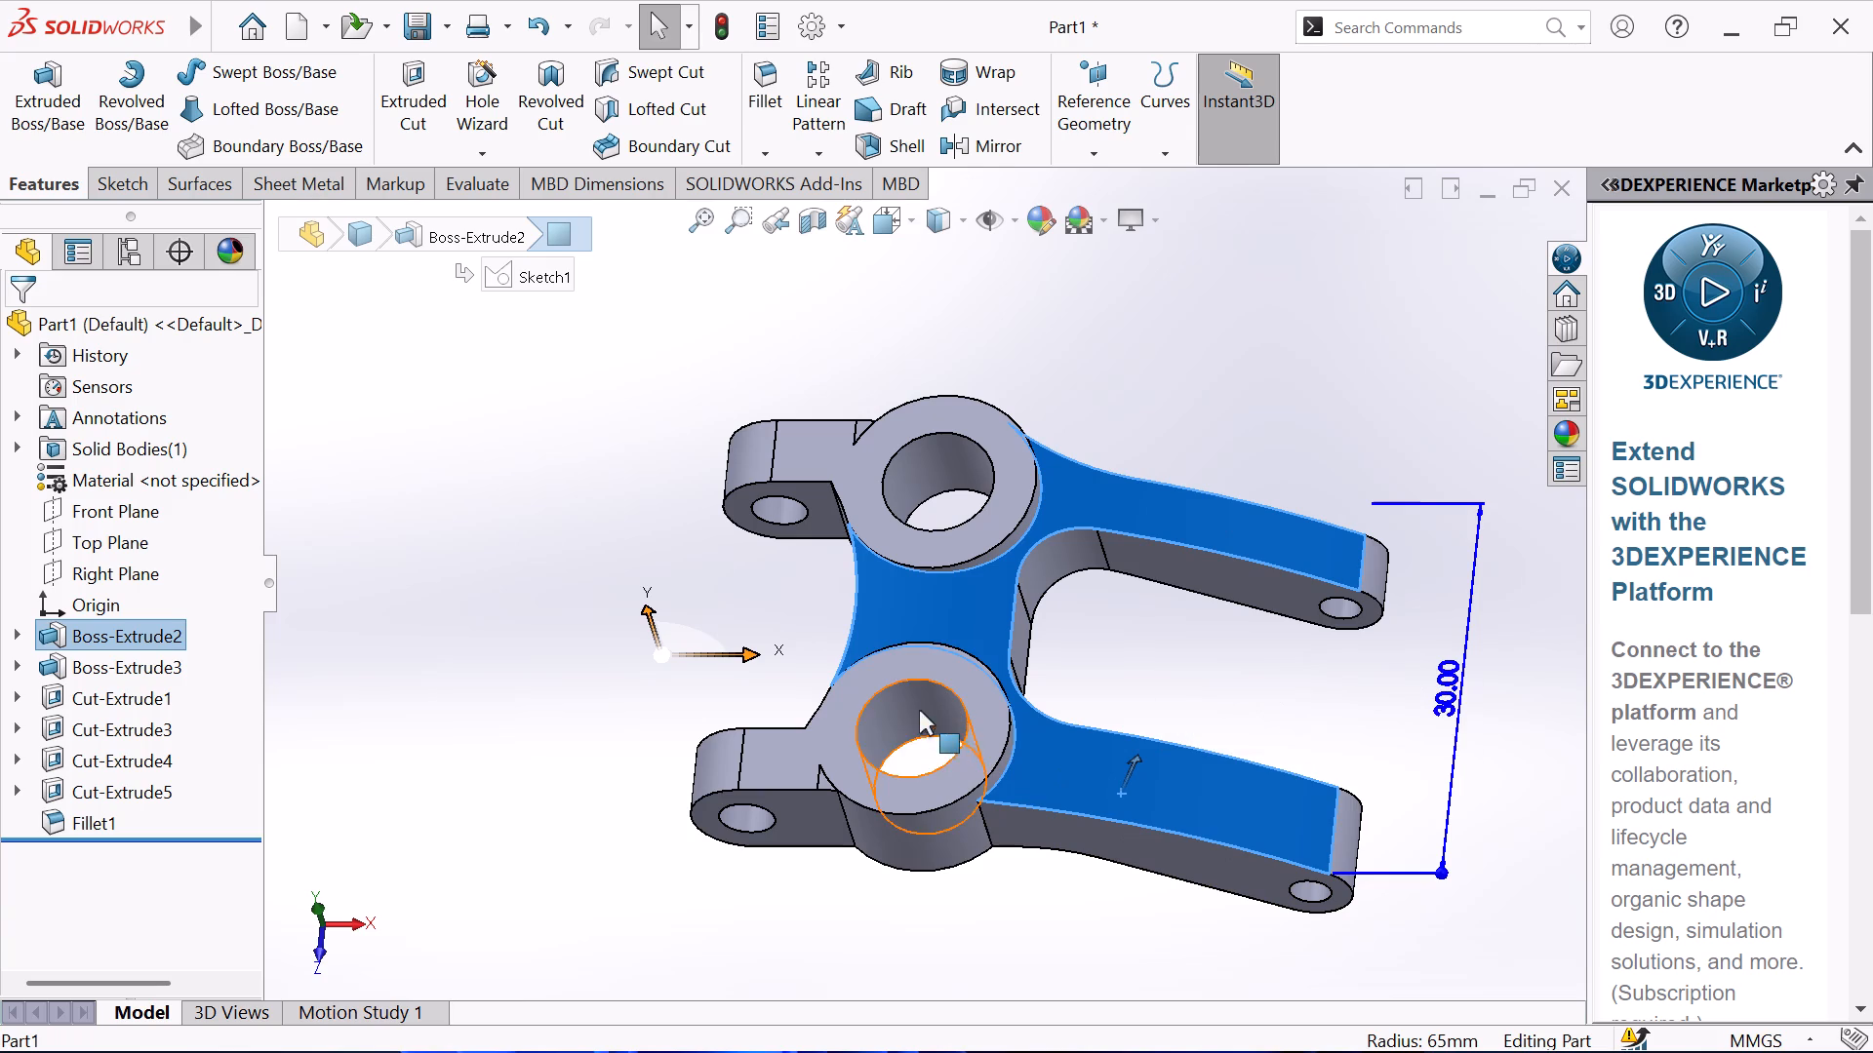
click(986, 714)
click(1083, 662)
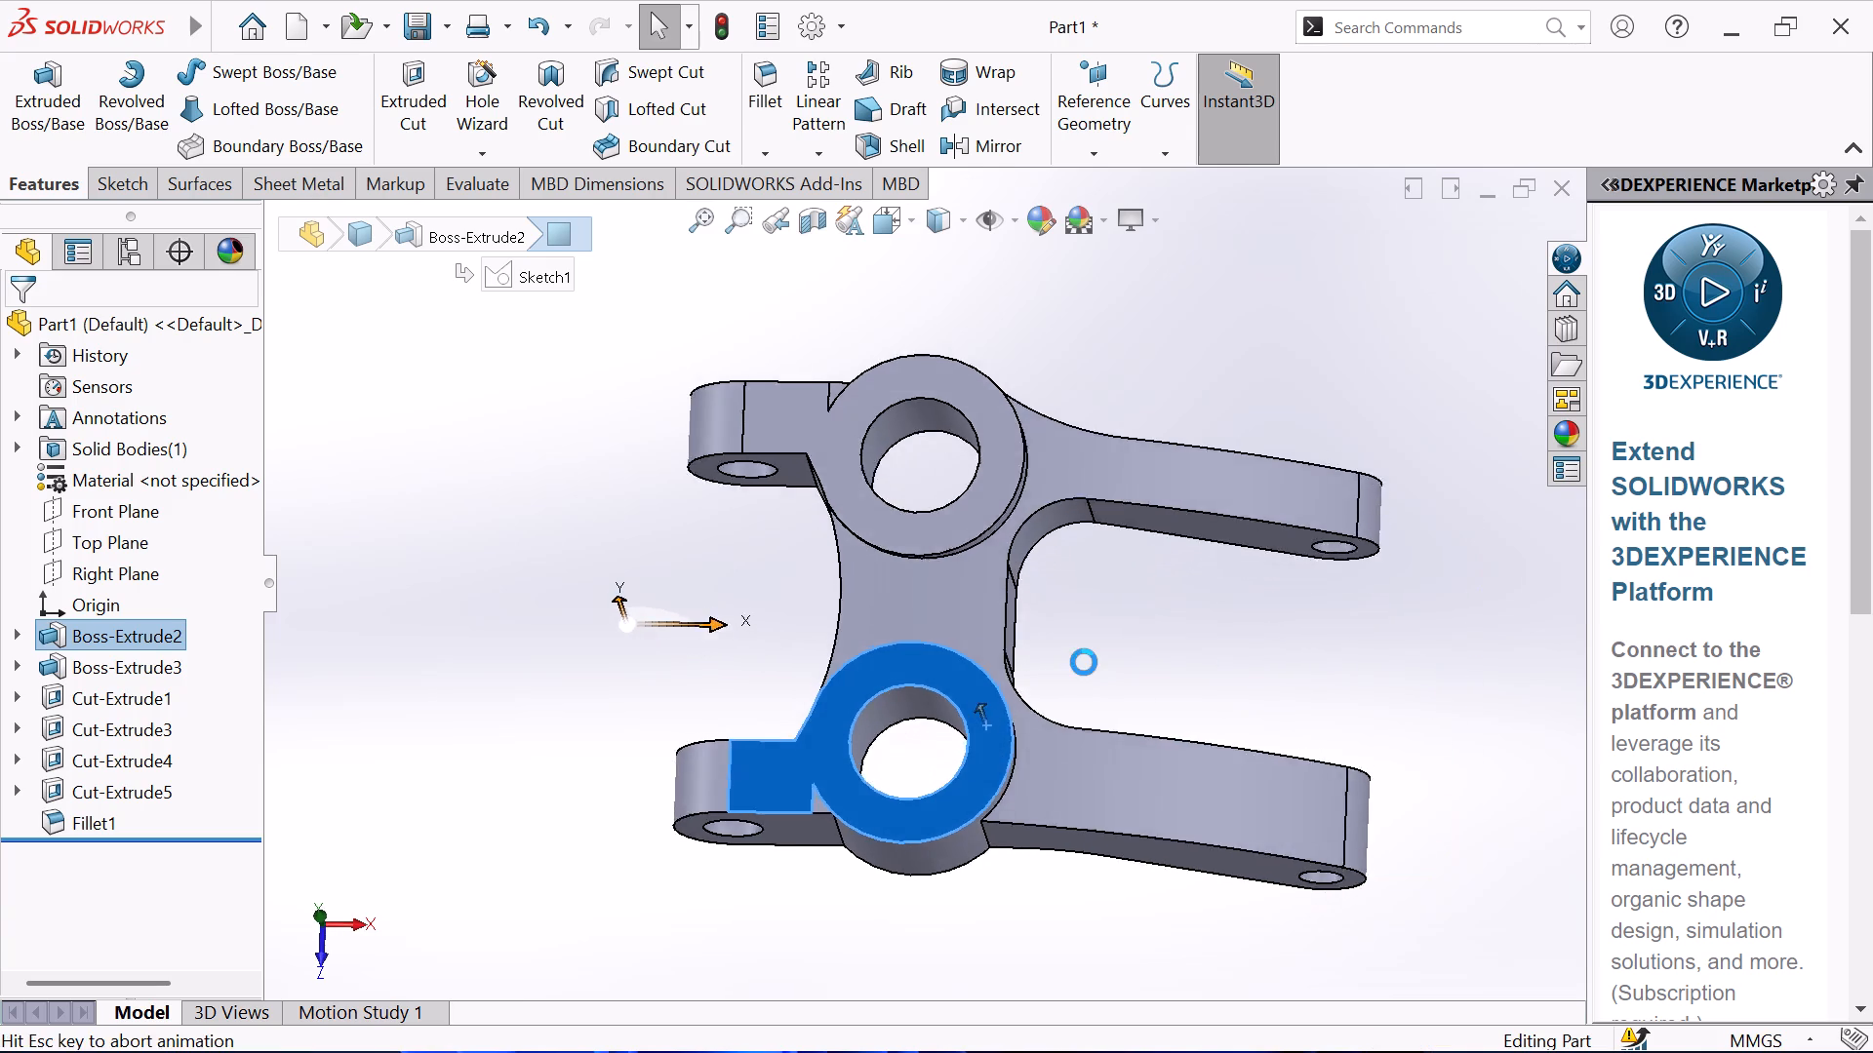
click(418, 651)
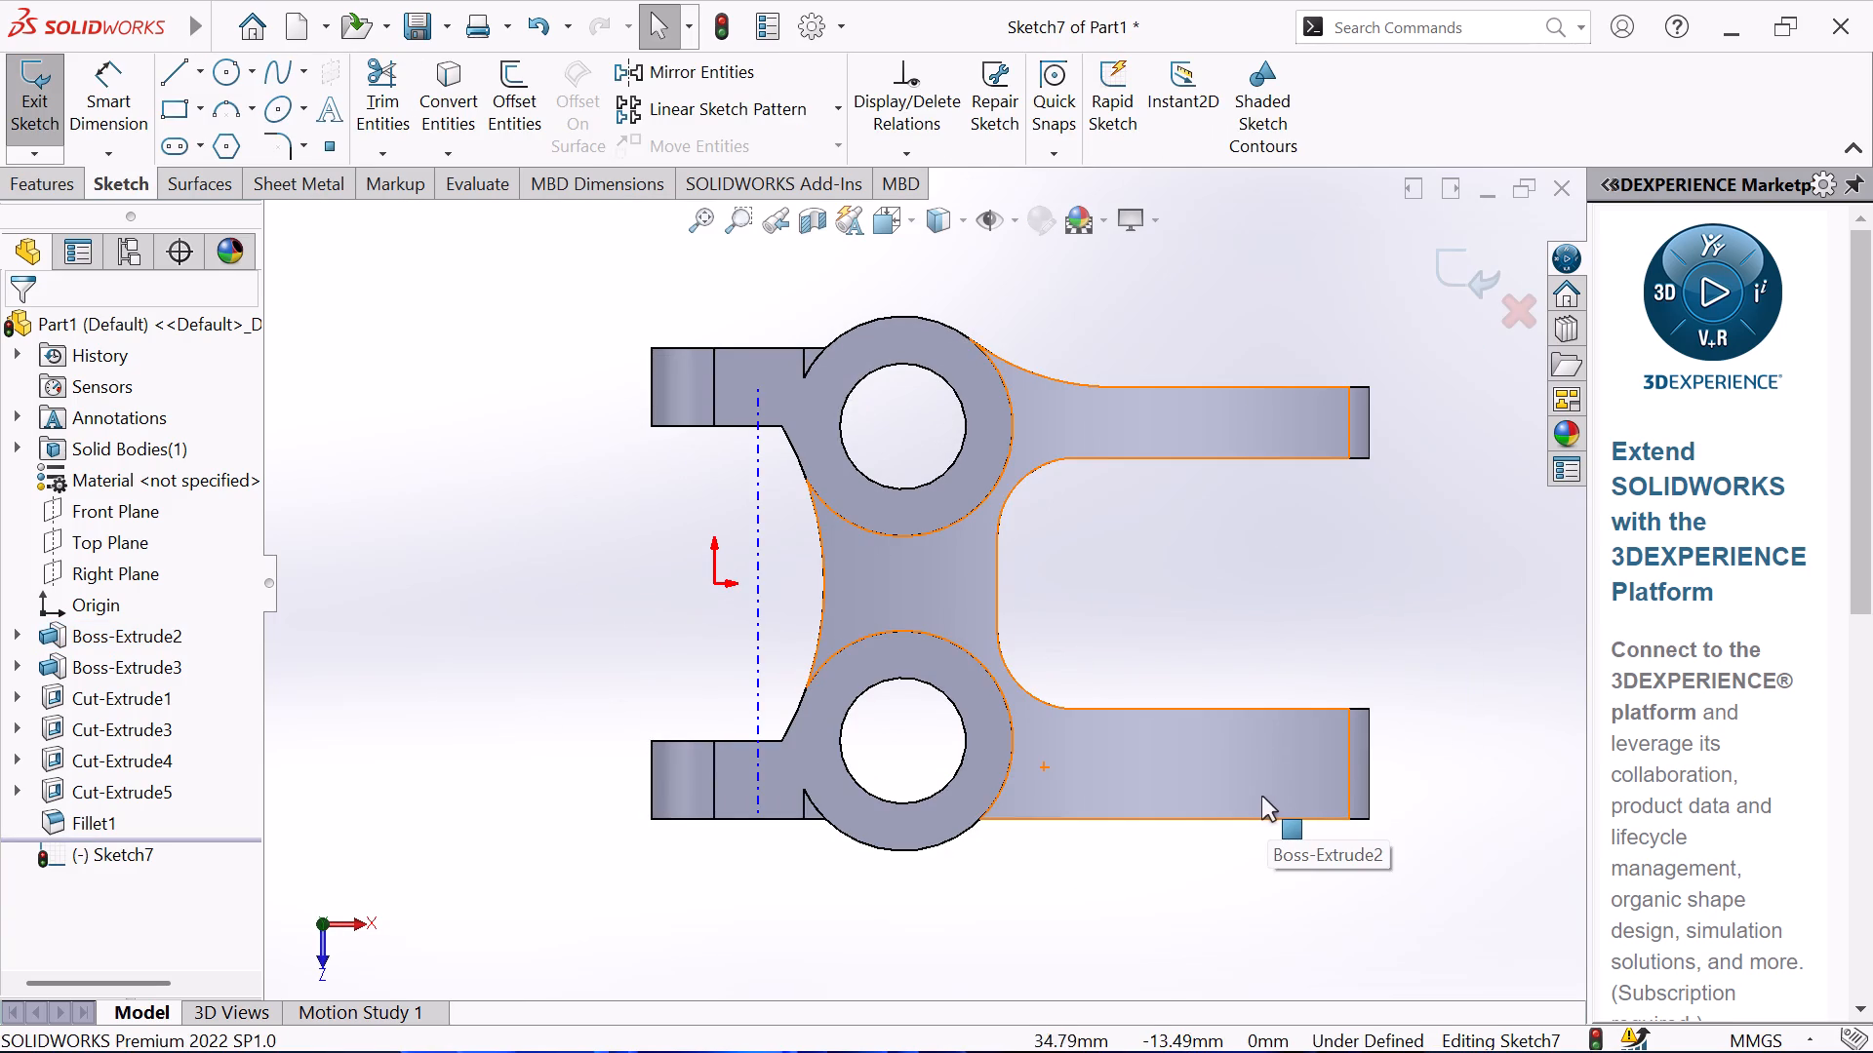
click(422, 103)
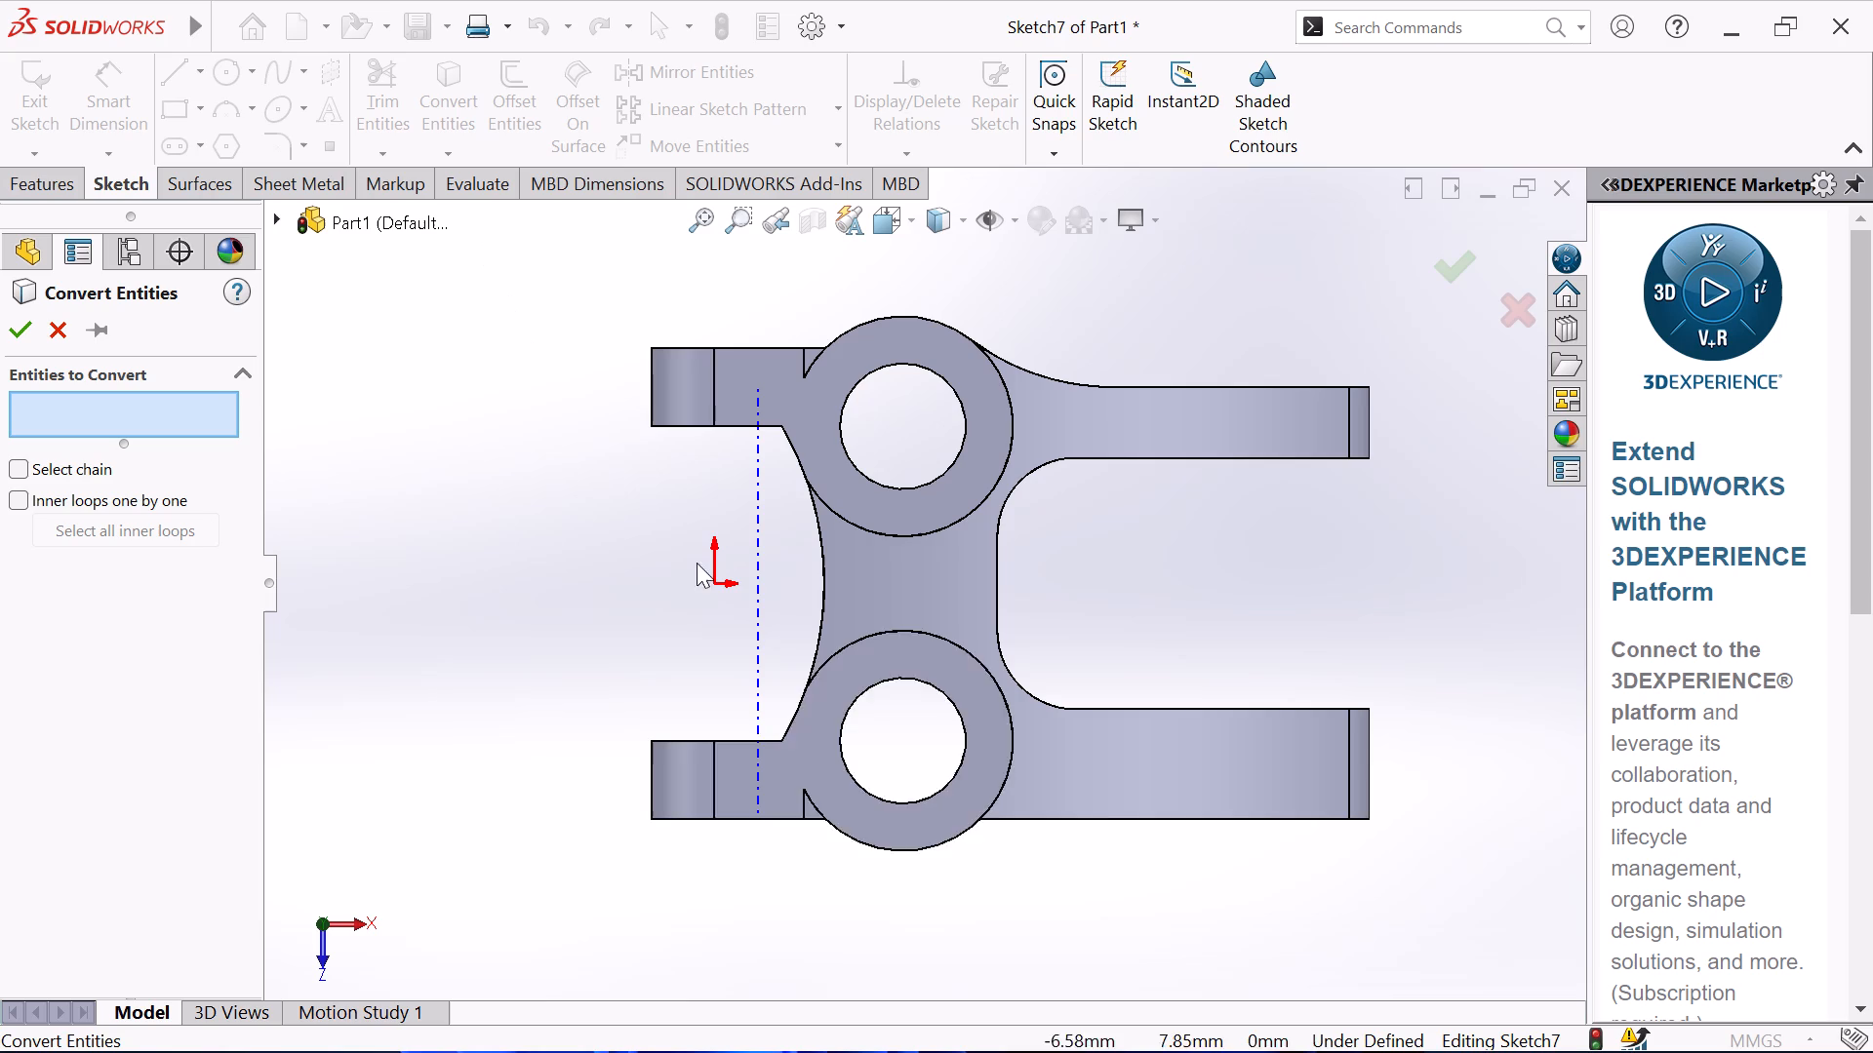
click(1140, 821)
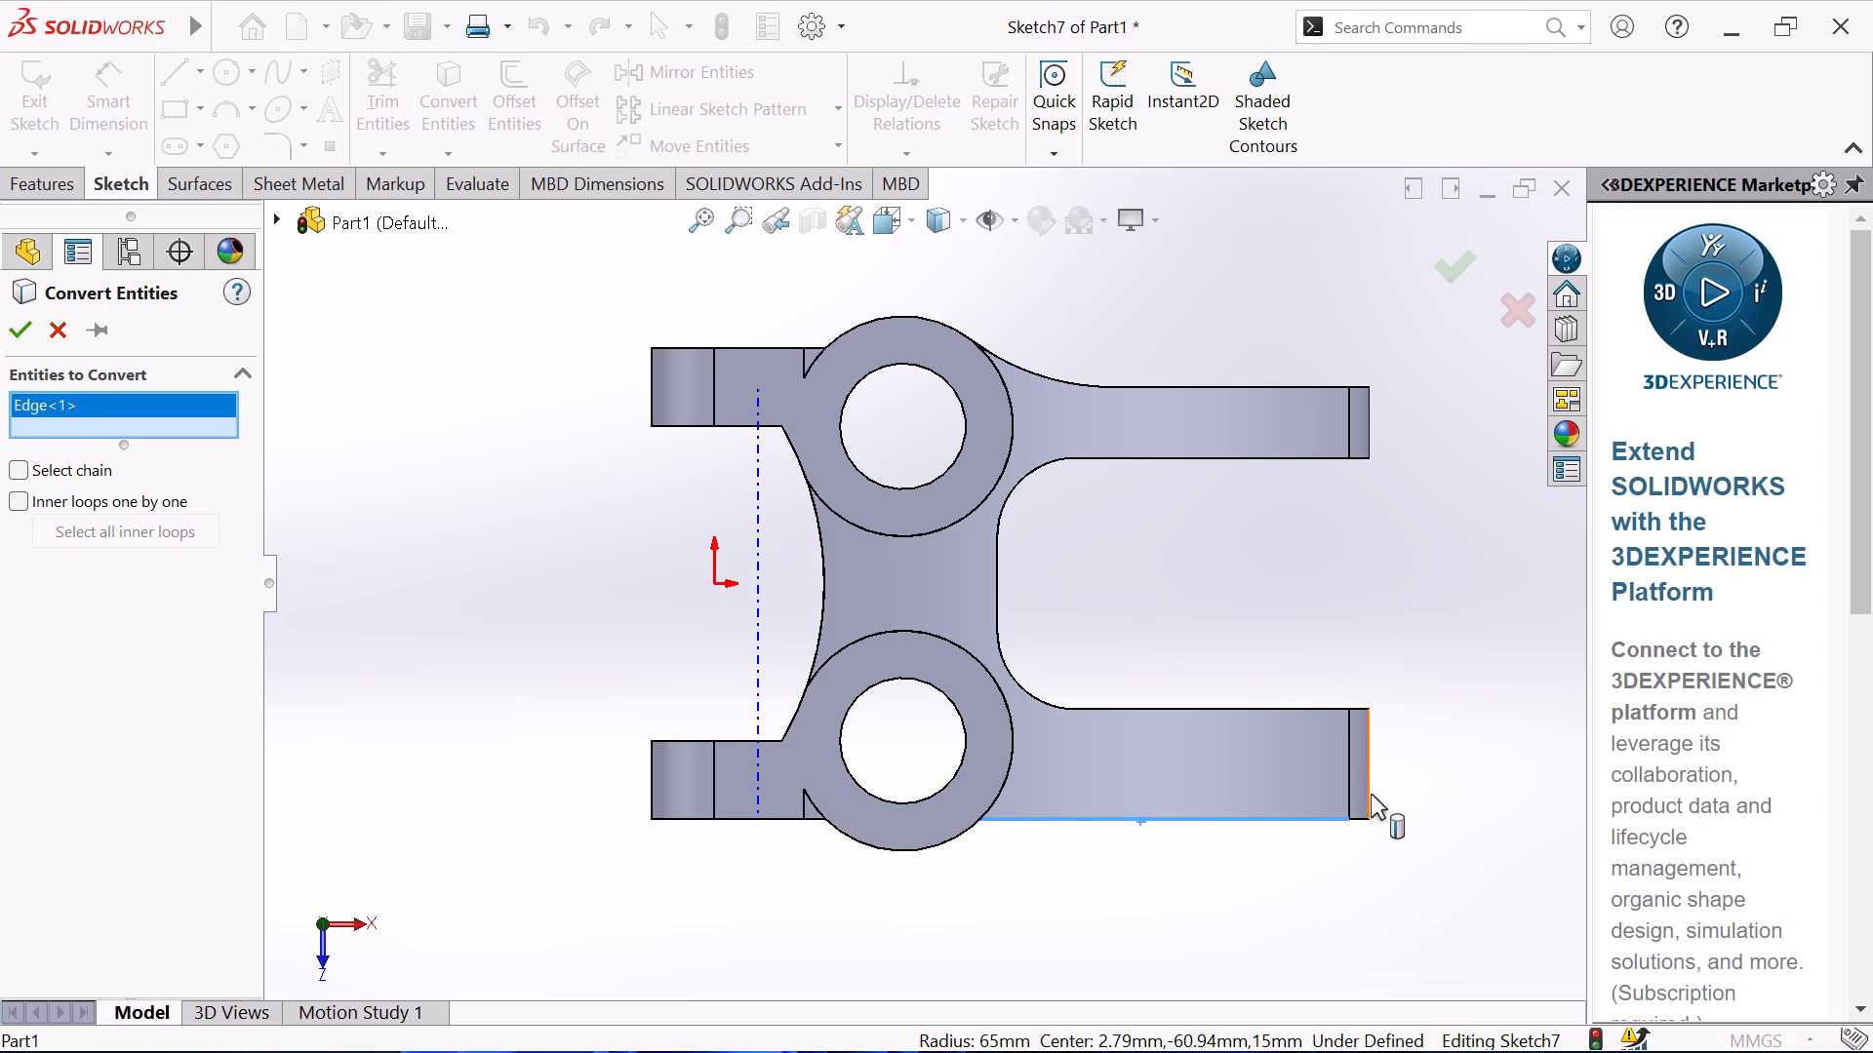
click(1372, 788)
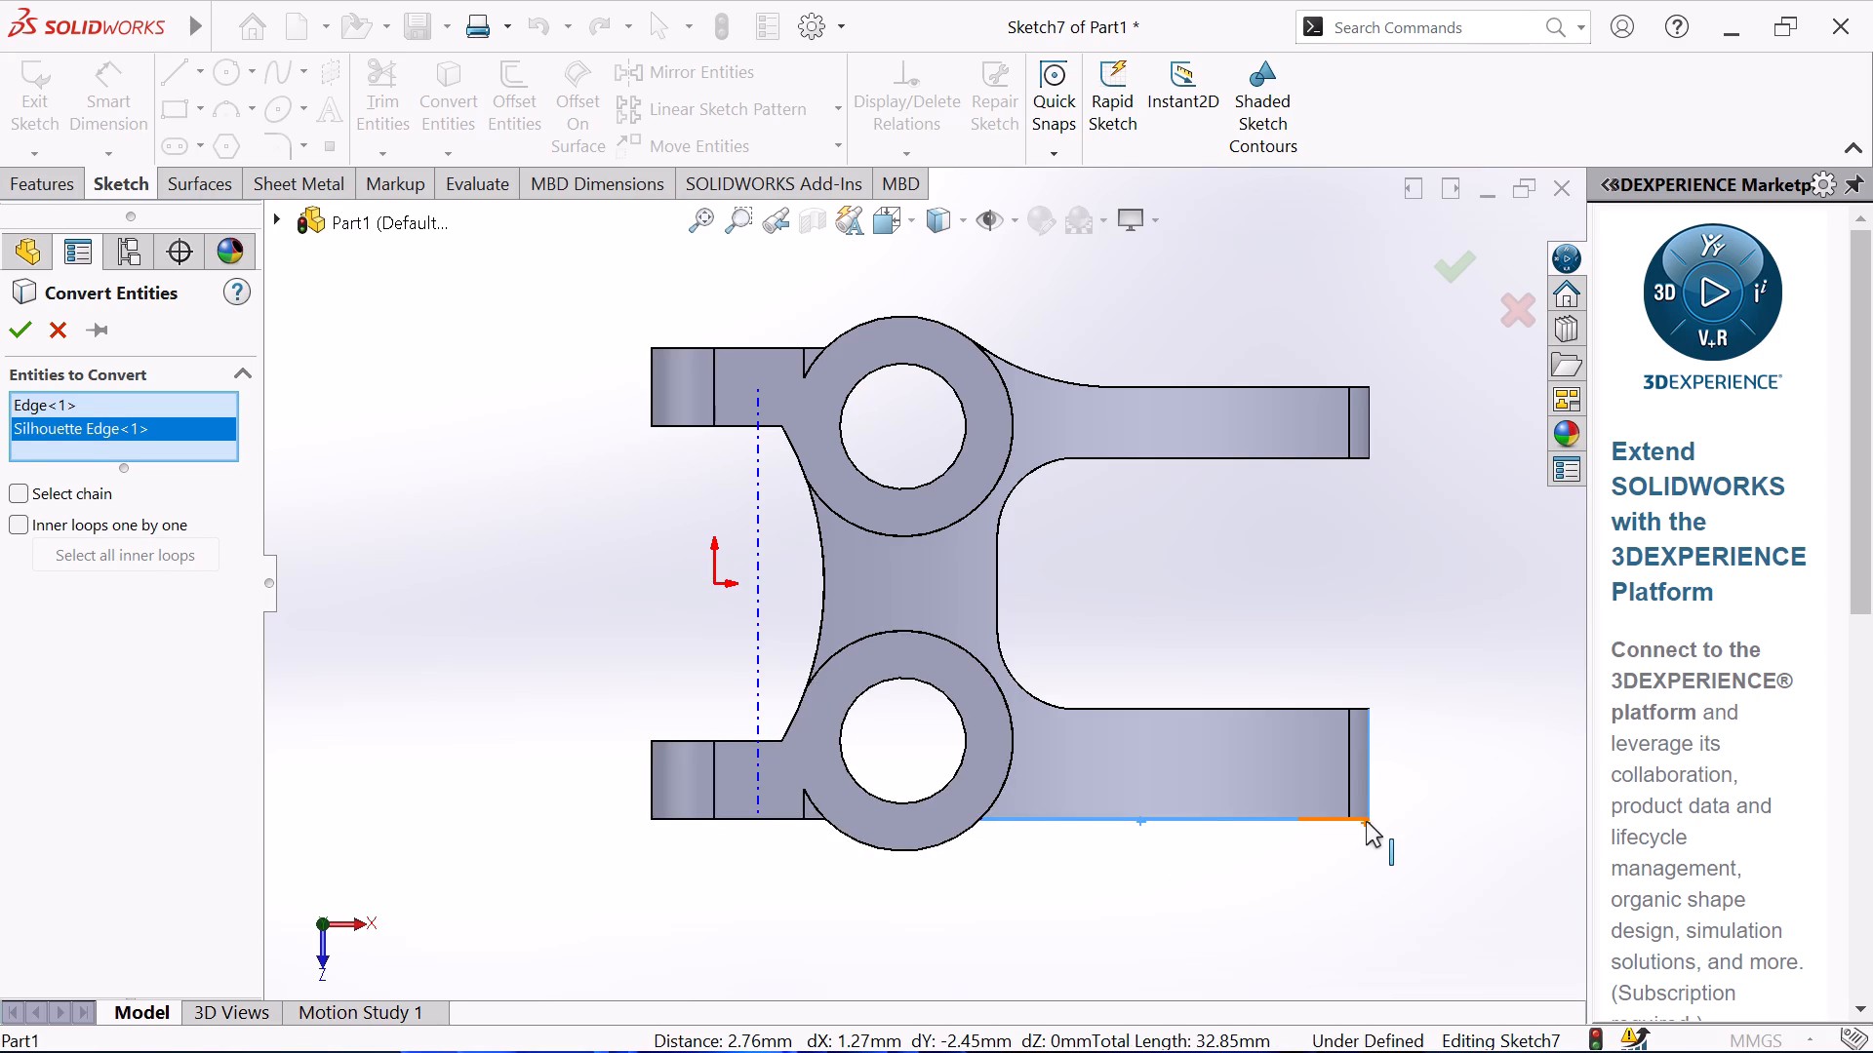
click(1366, 821)
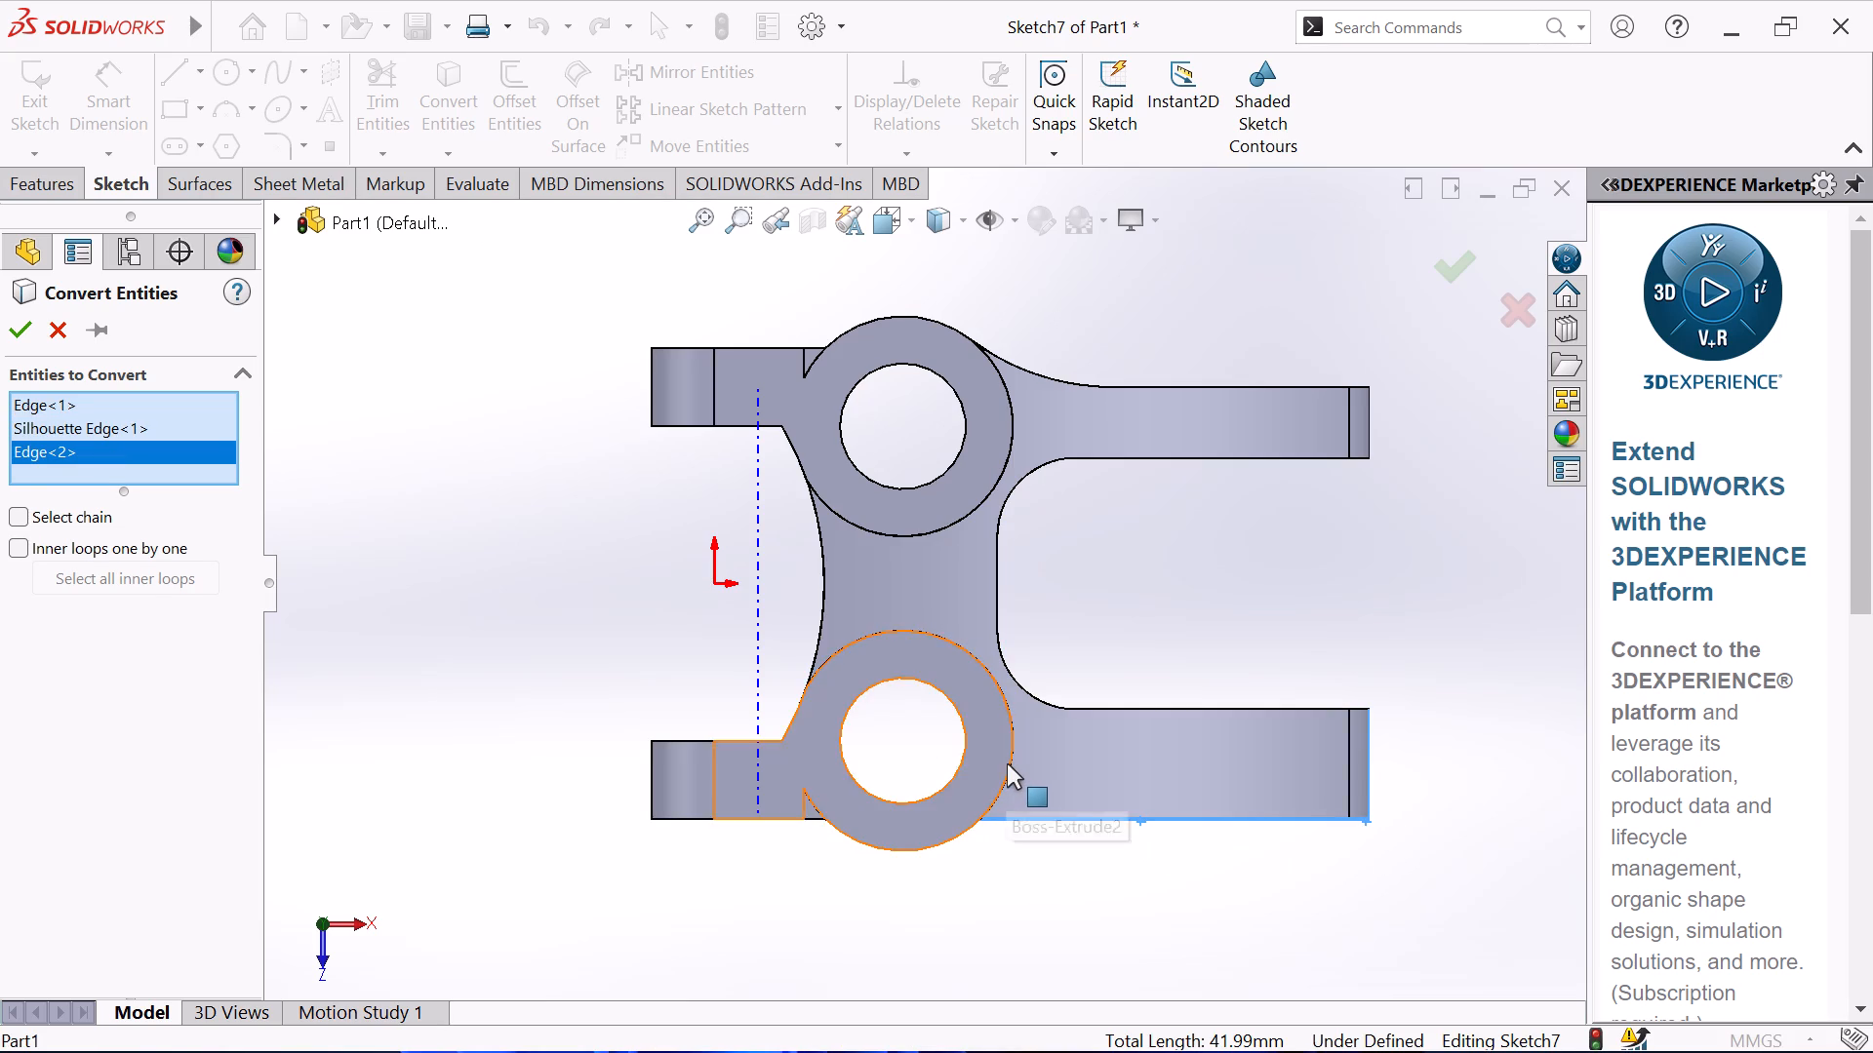
click(1012, 757)
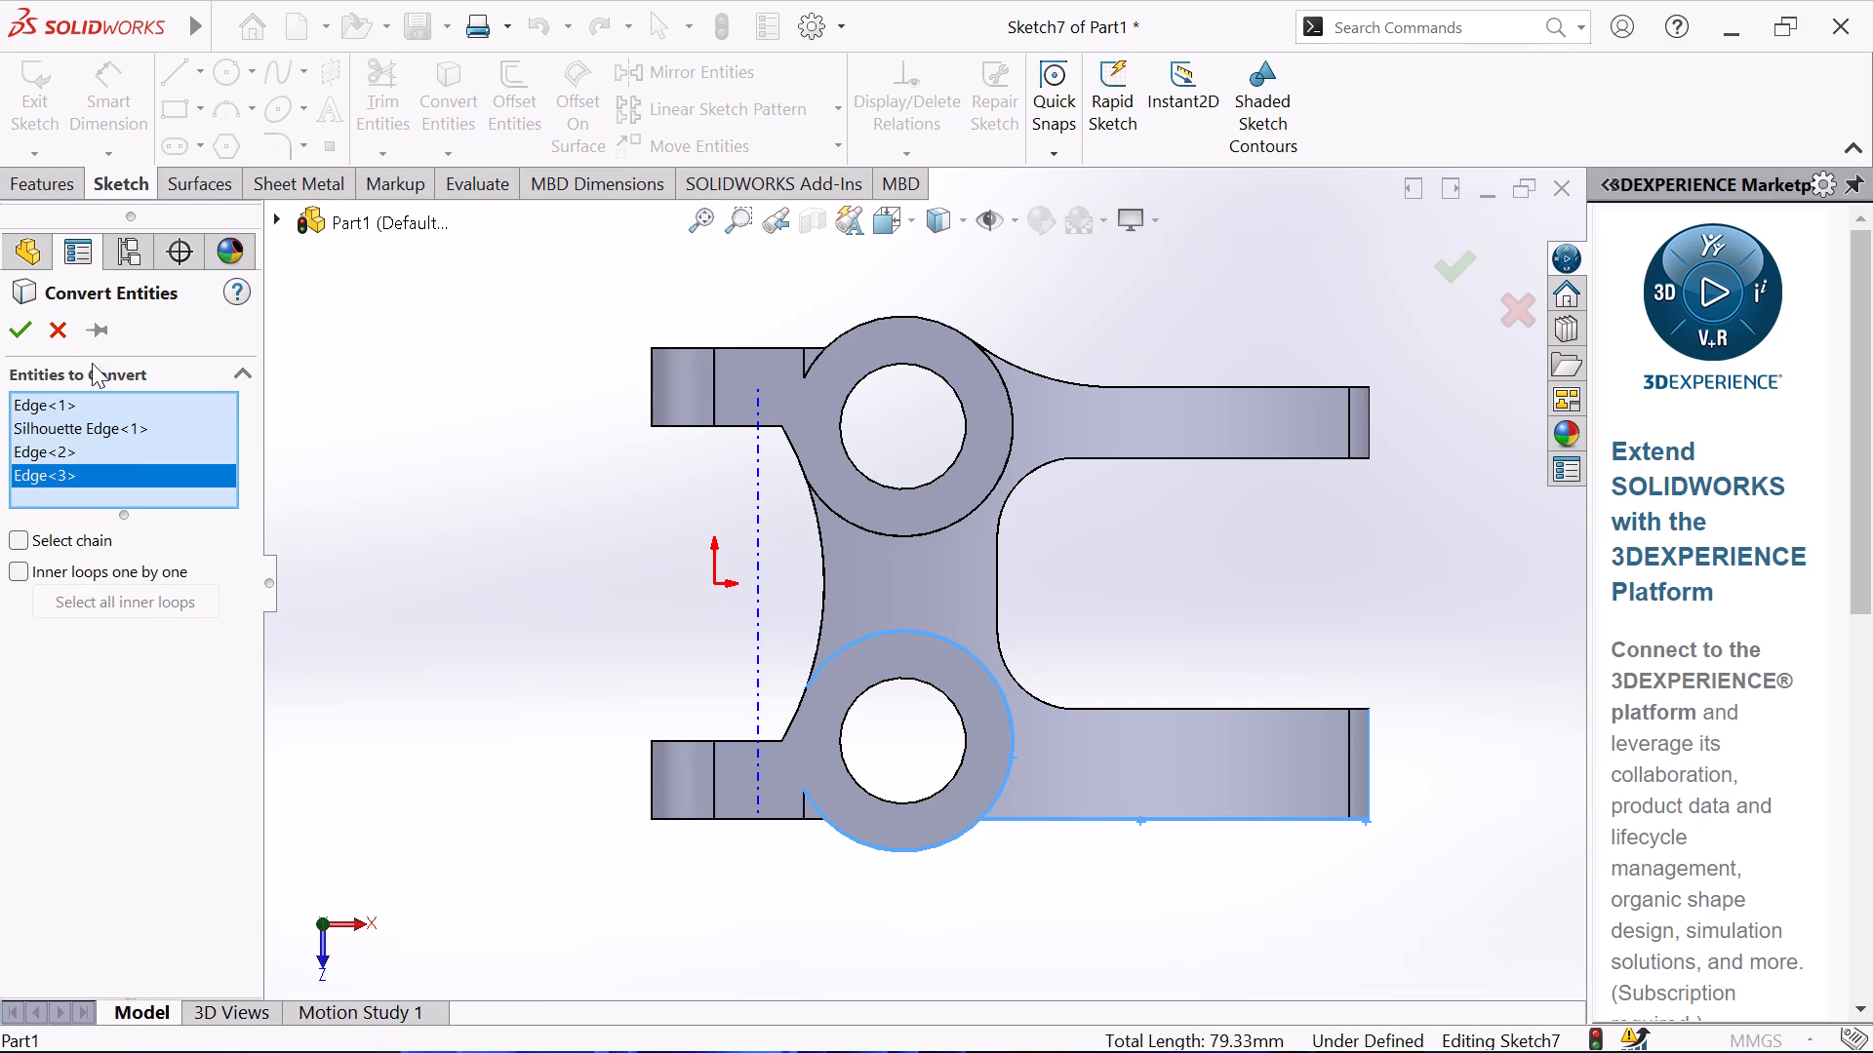
click(12, 327)
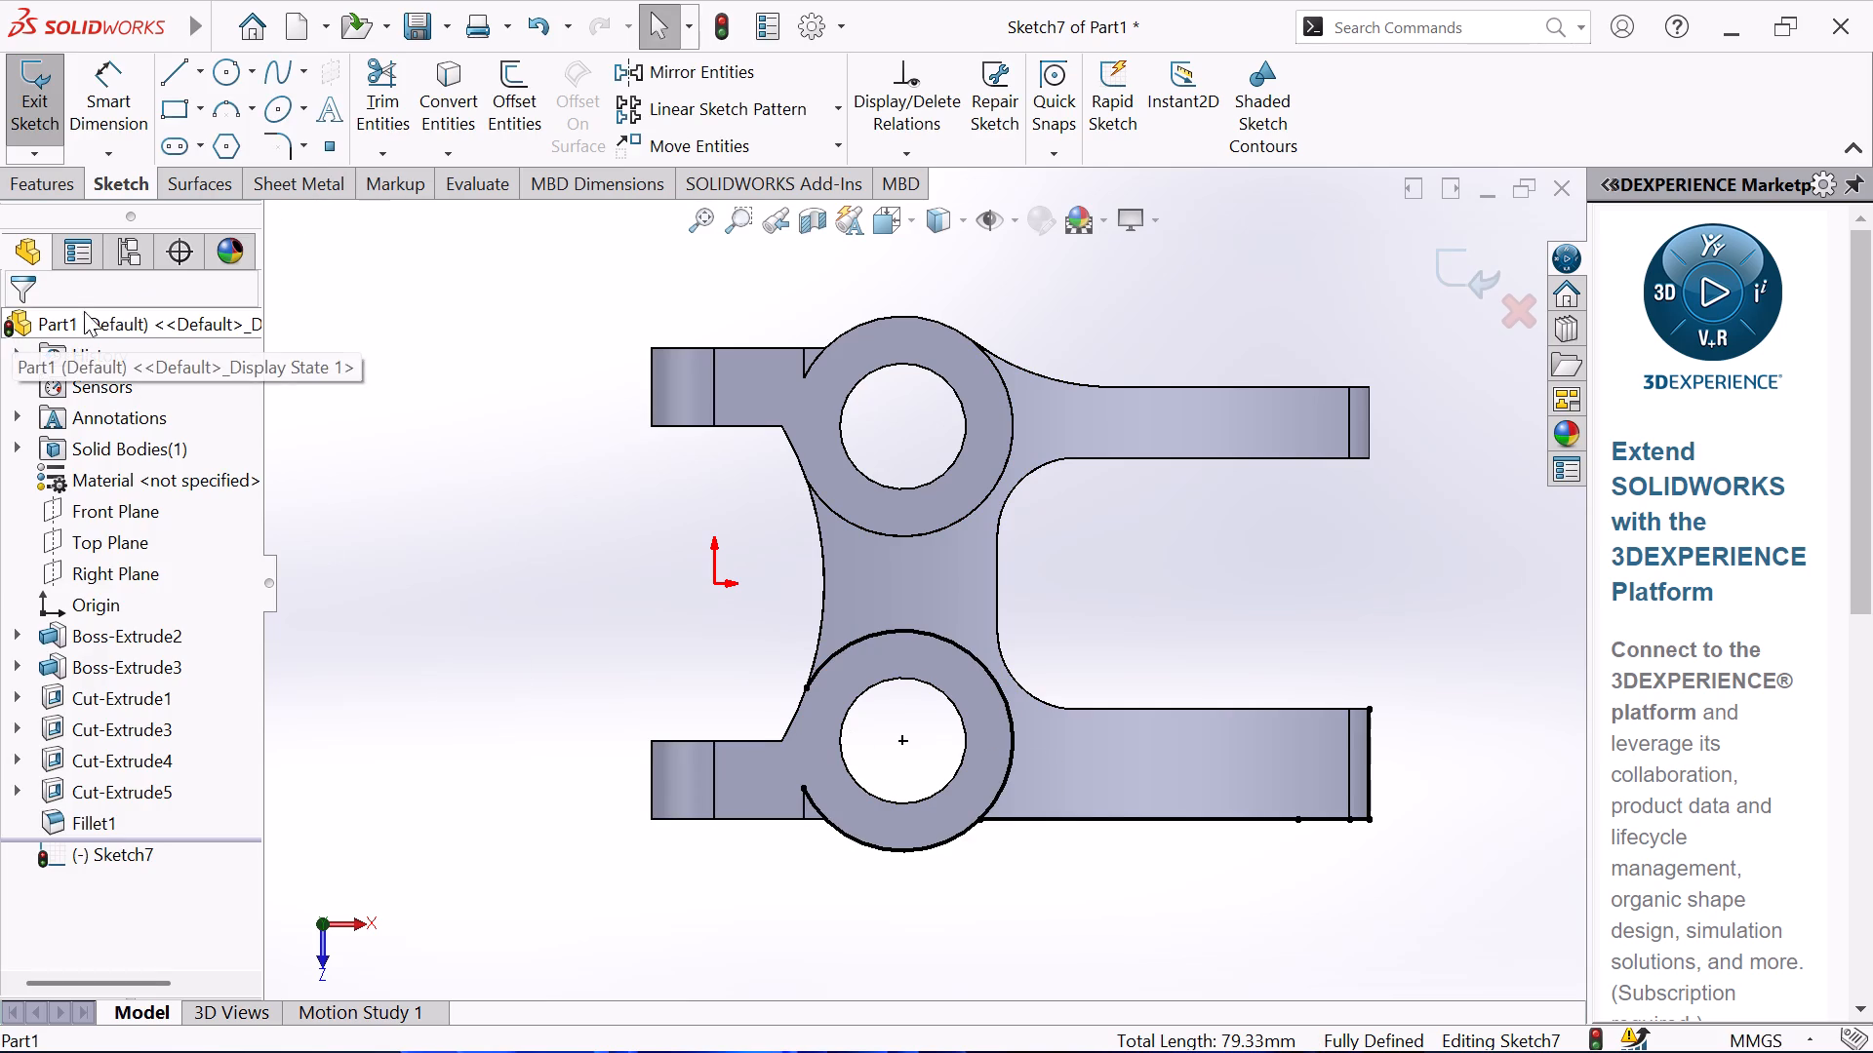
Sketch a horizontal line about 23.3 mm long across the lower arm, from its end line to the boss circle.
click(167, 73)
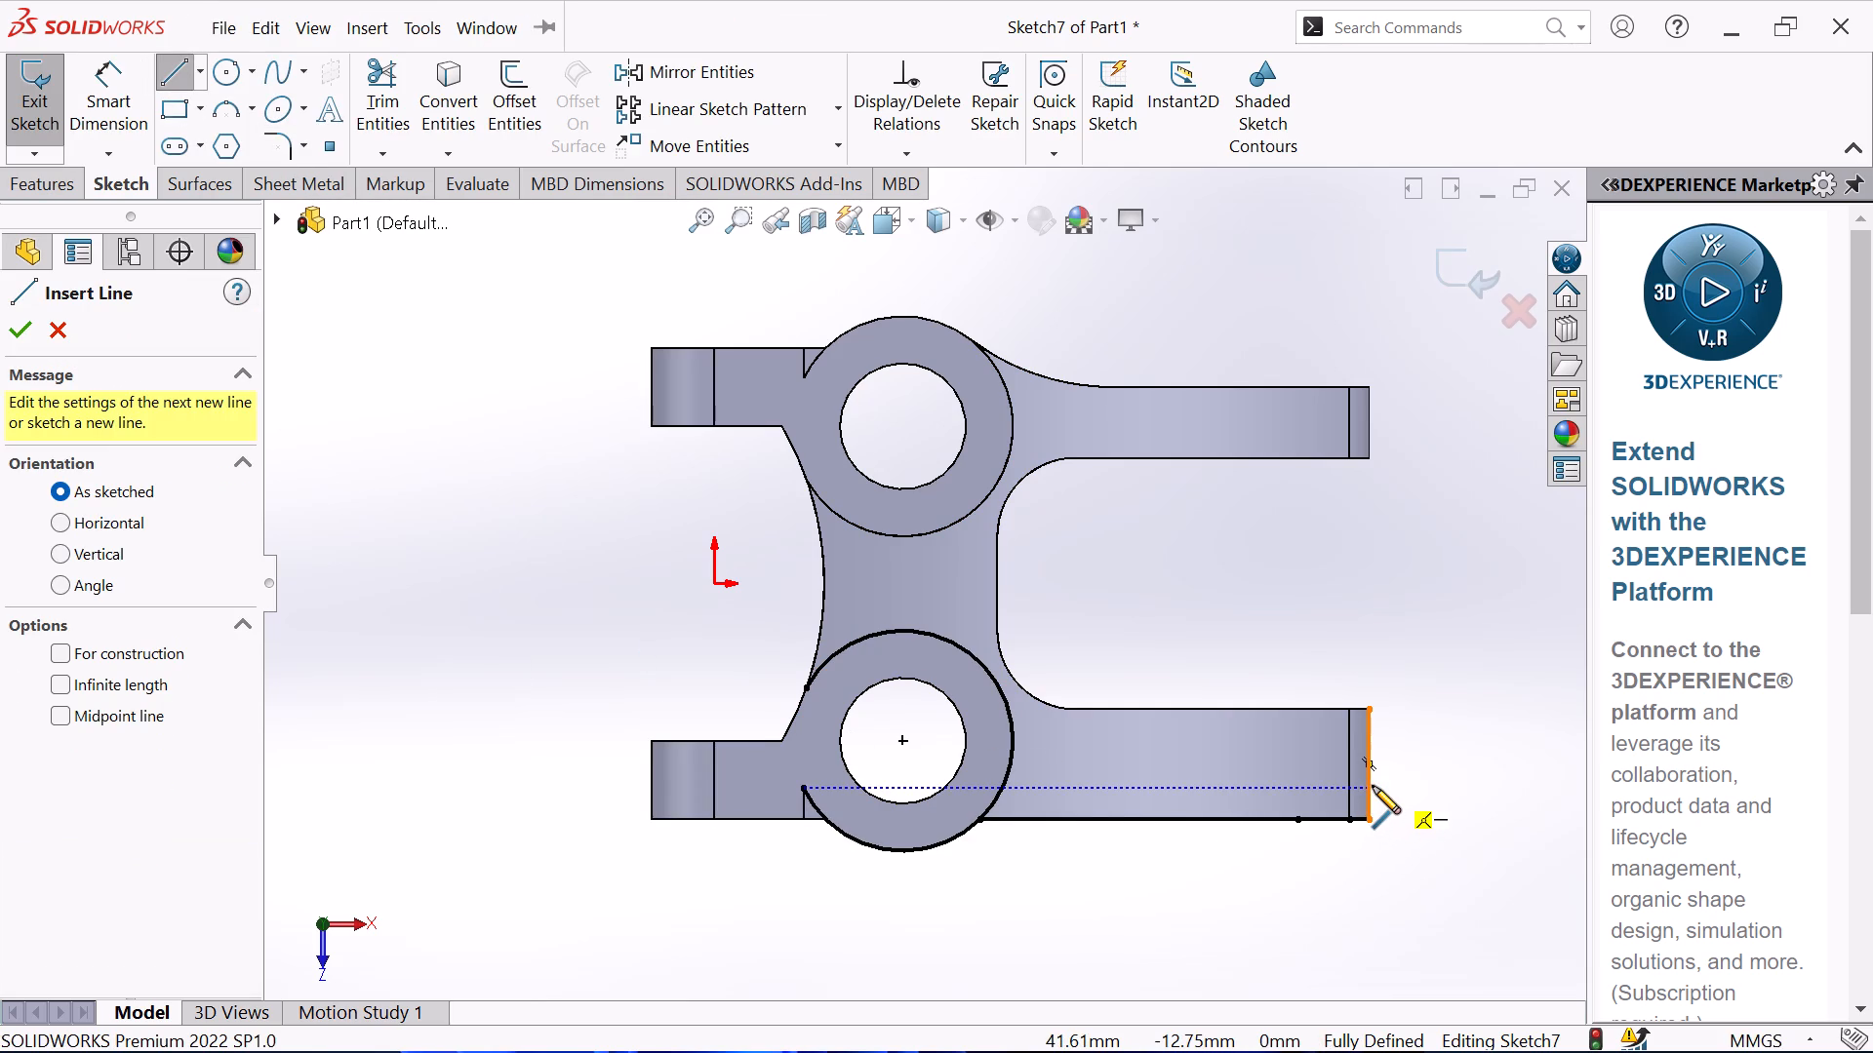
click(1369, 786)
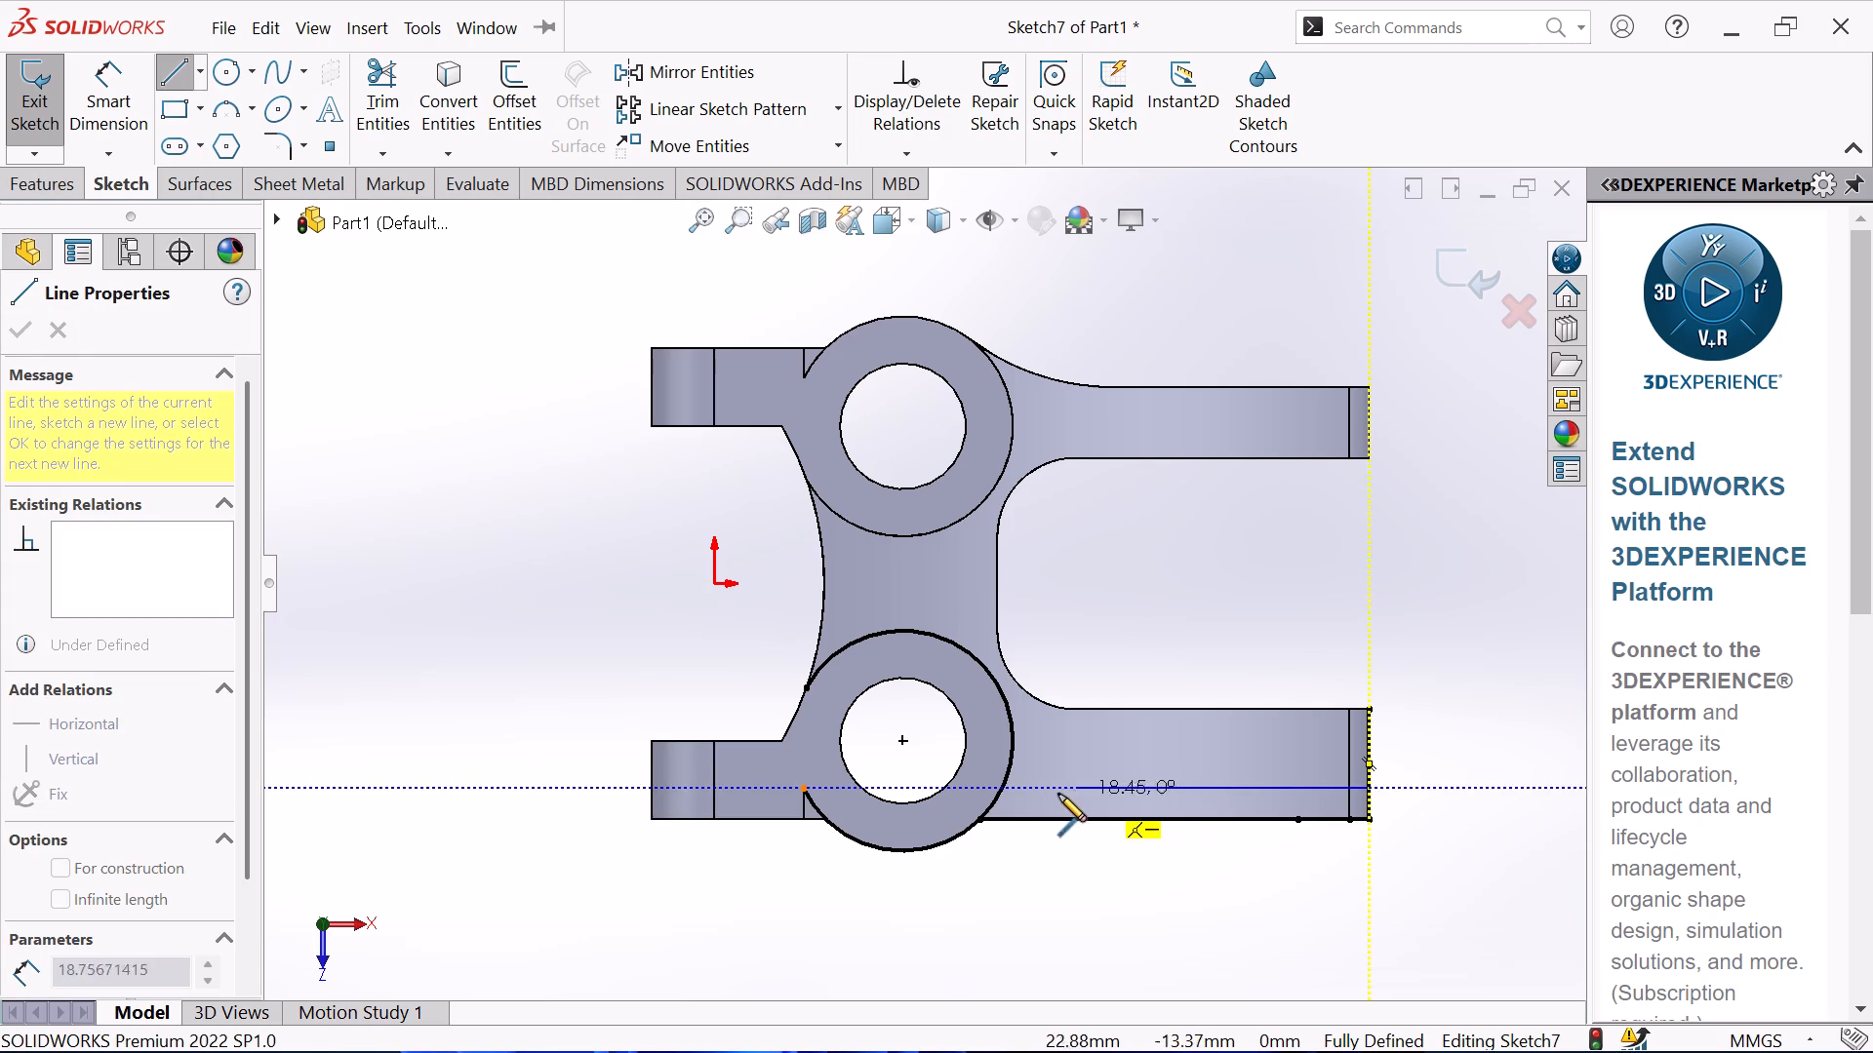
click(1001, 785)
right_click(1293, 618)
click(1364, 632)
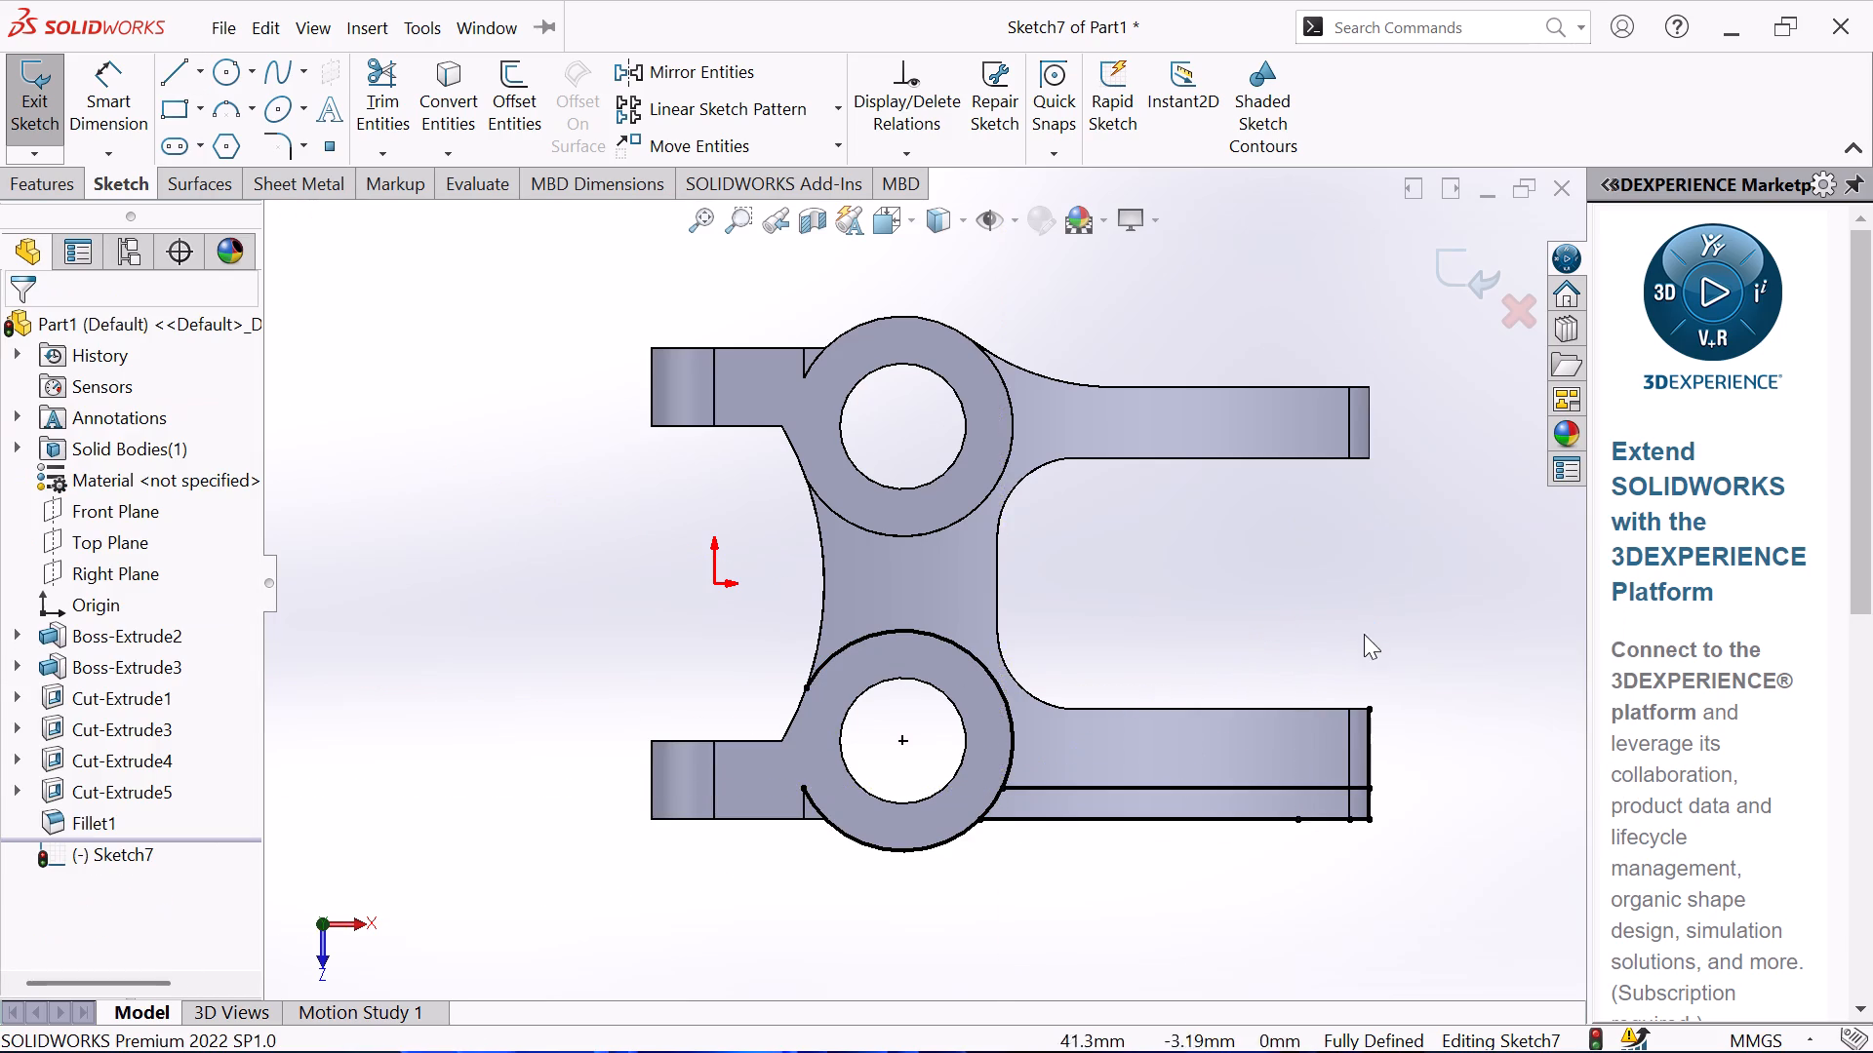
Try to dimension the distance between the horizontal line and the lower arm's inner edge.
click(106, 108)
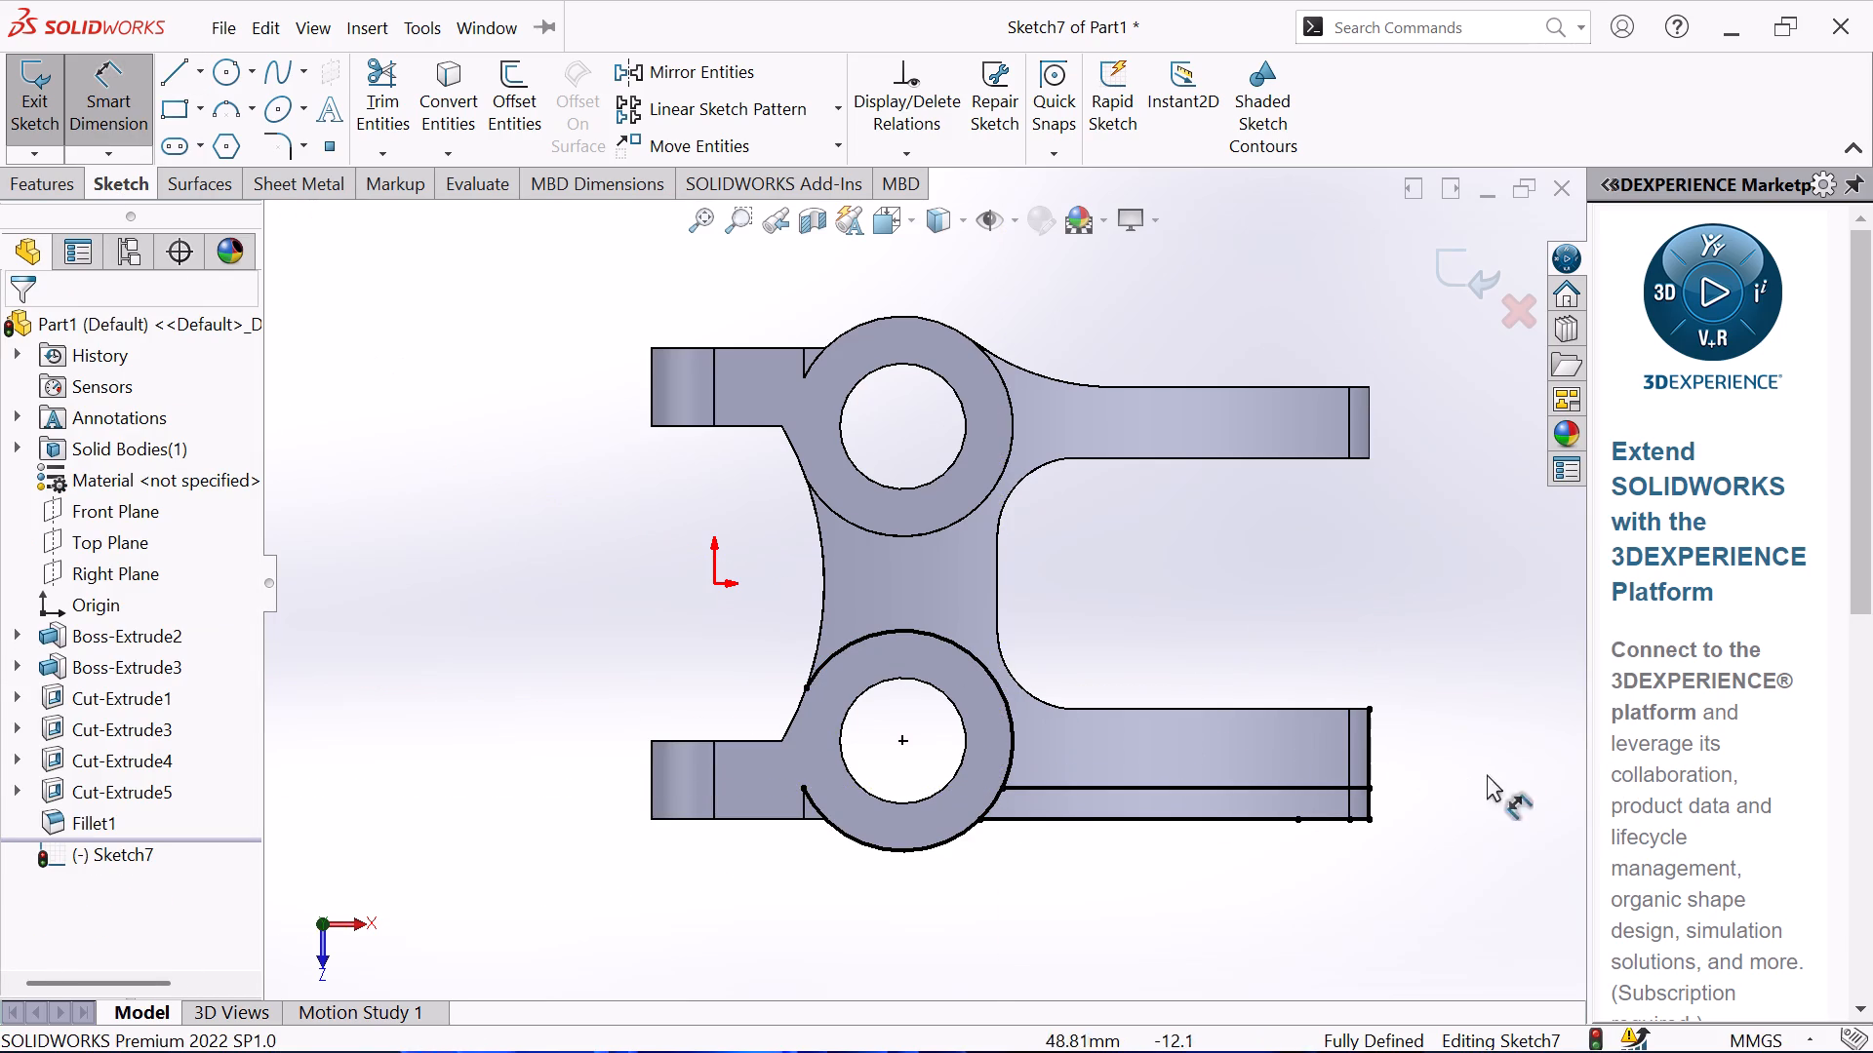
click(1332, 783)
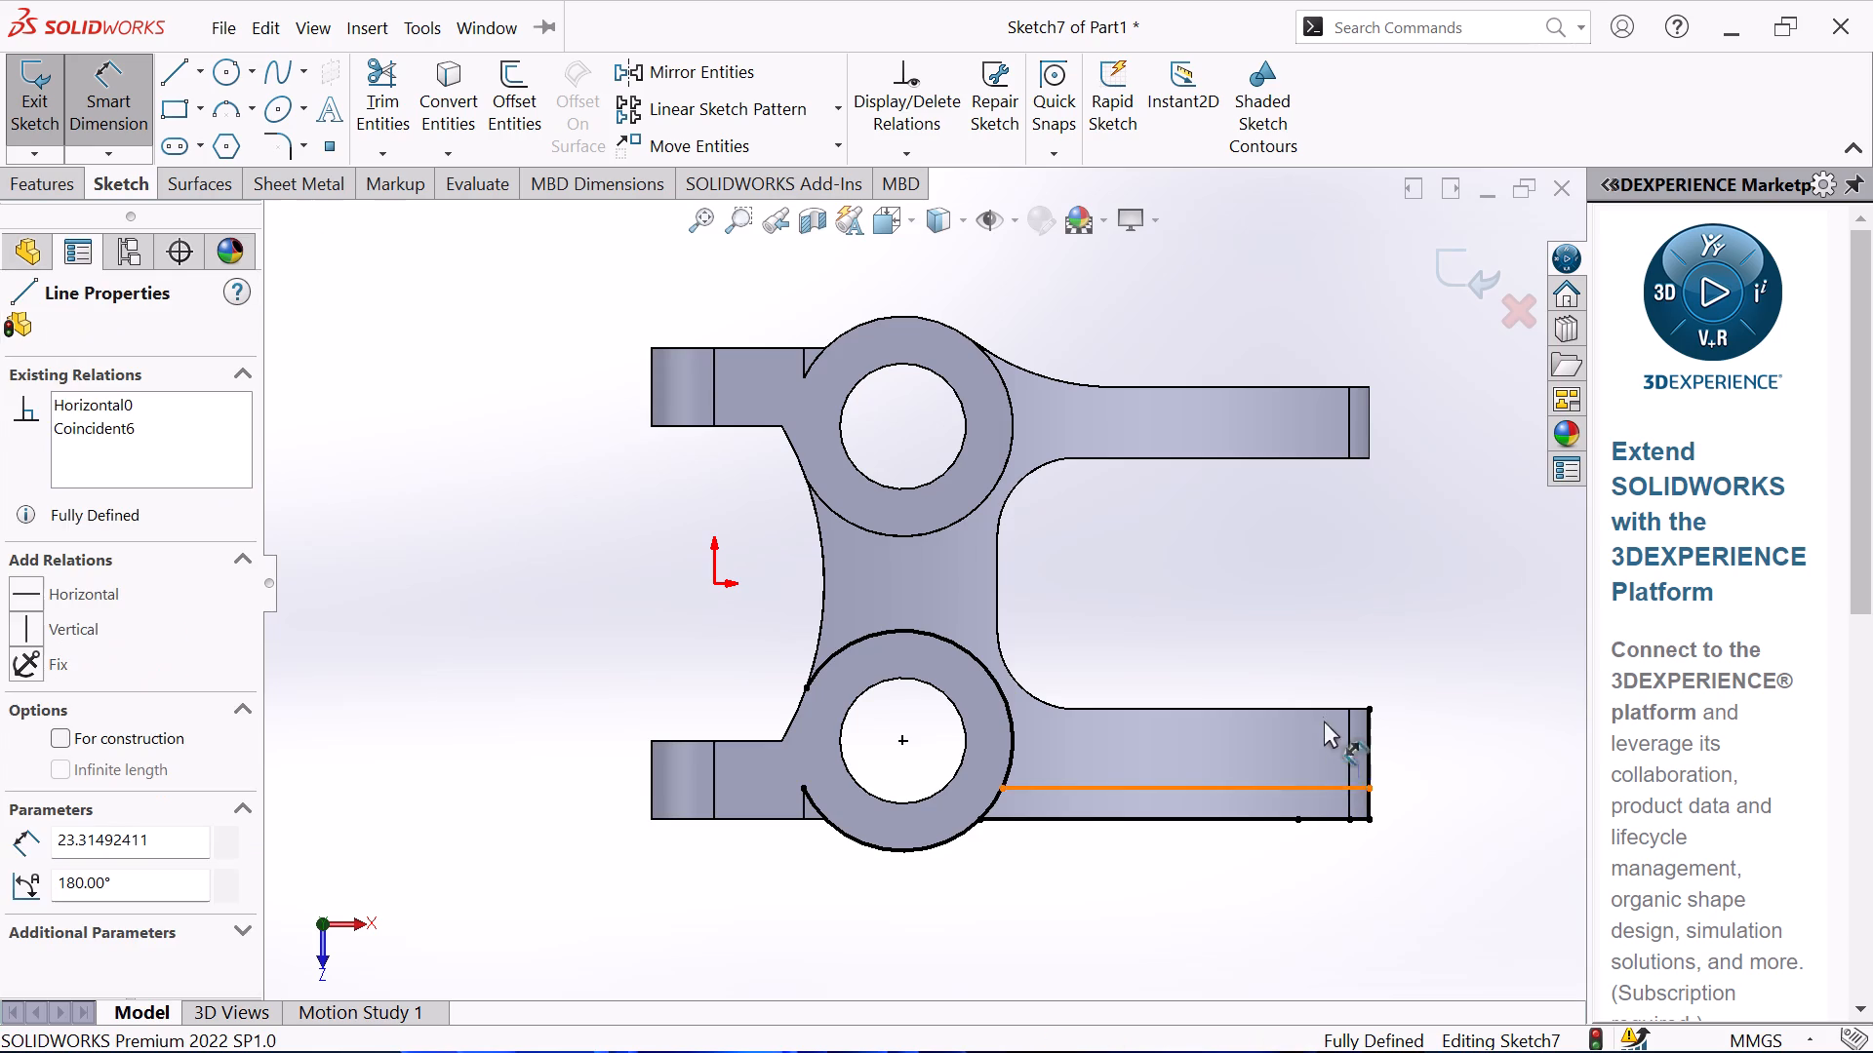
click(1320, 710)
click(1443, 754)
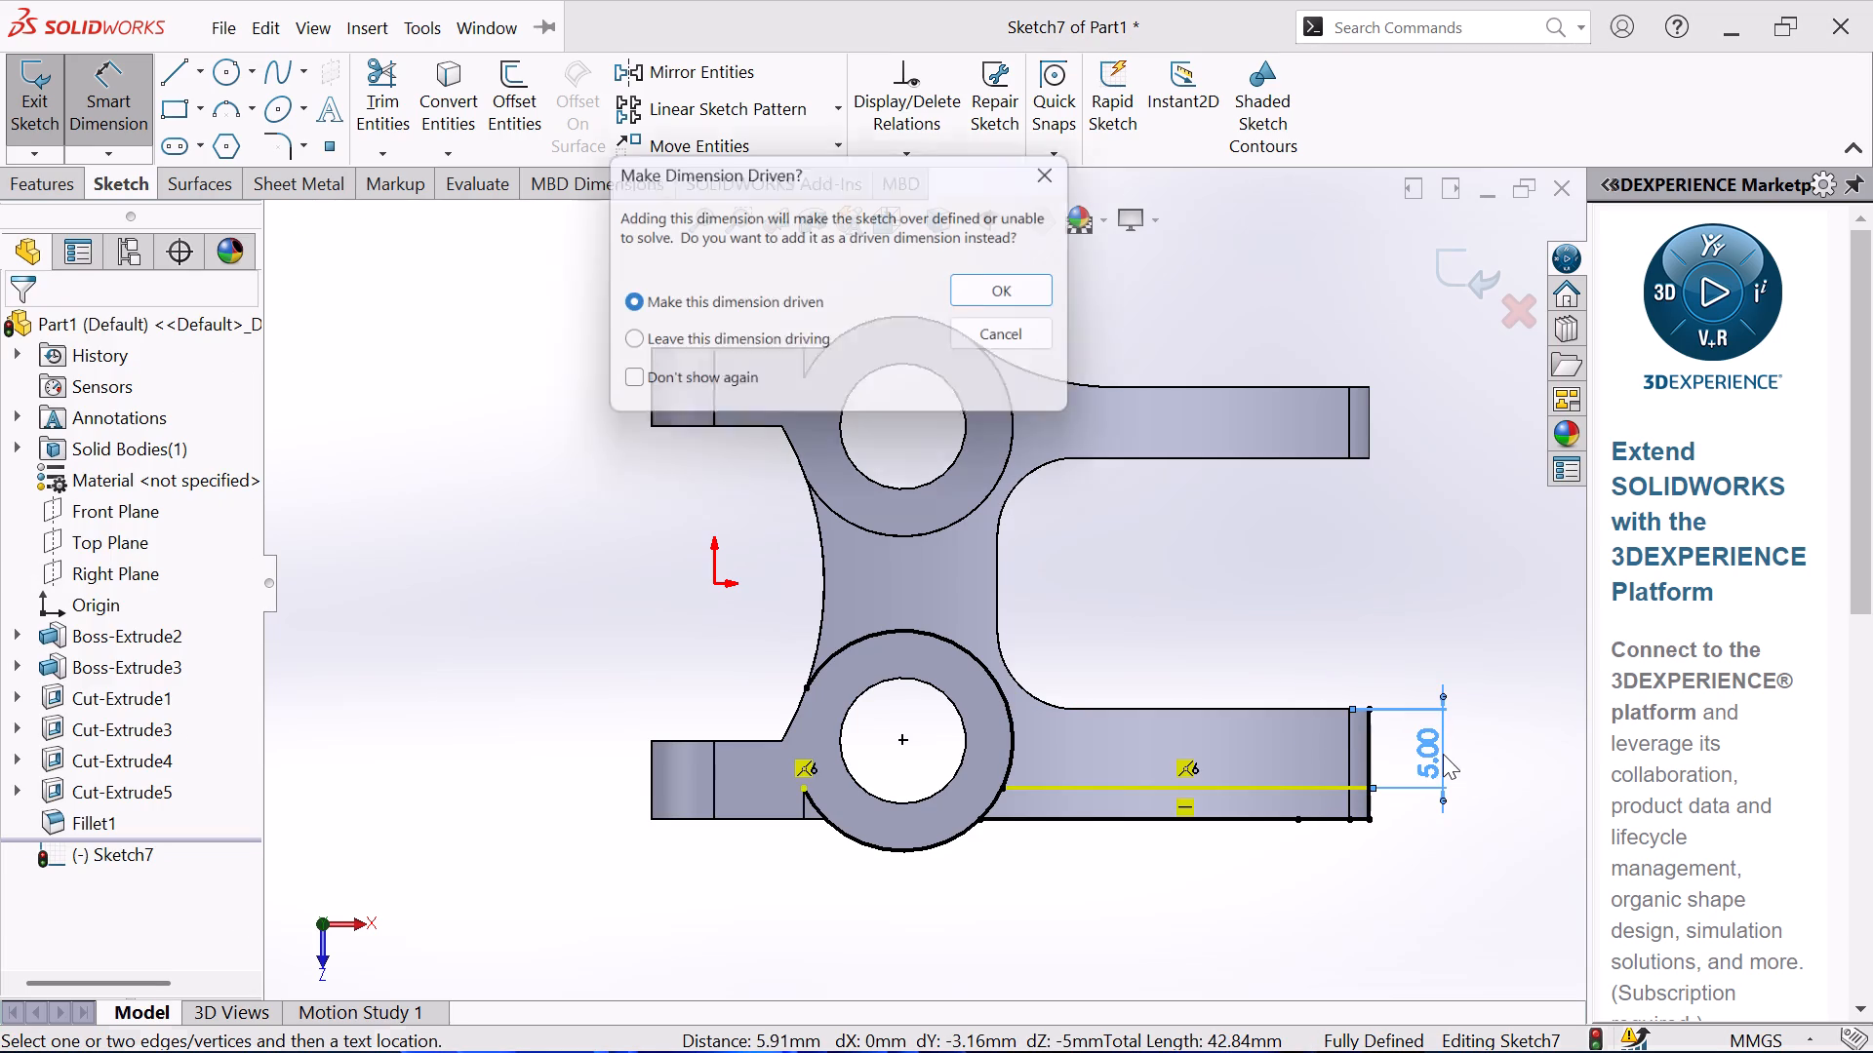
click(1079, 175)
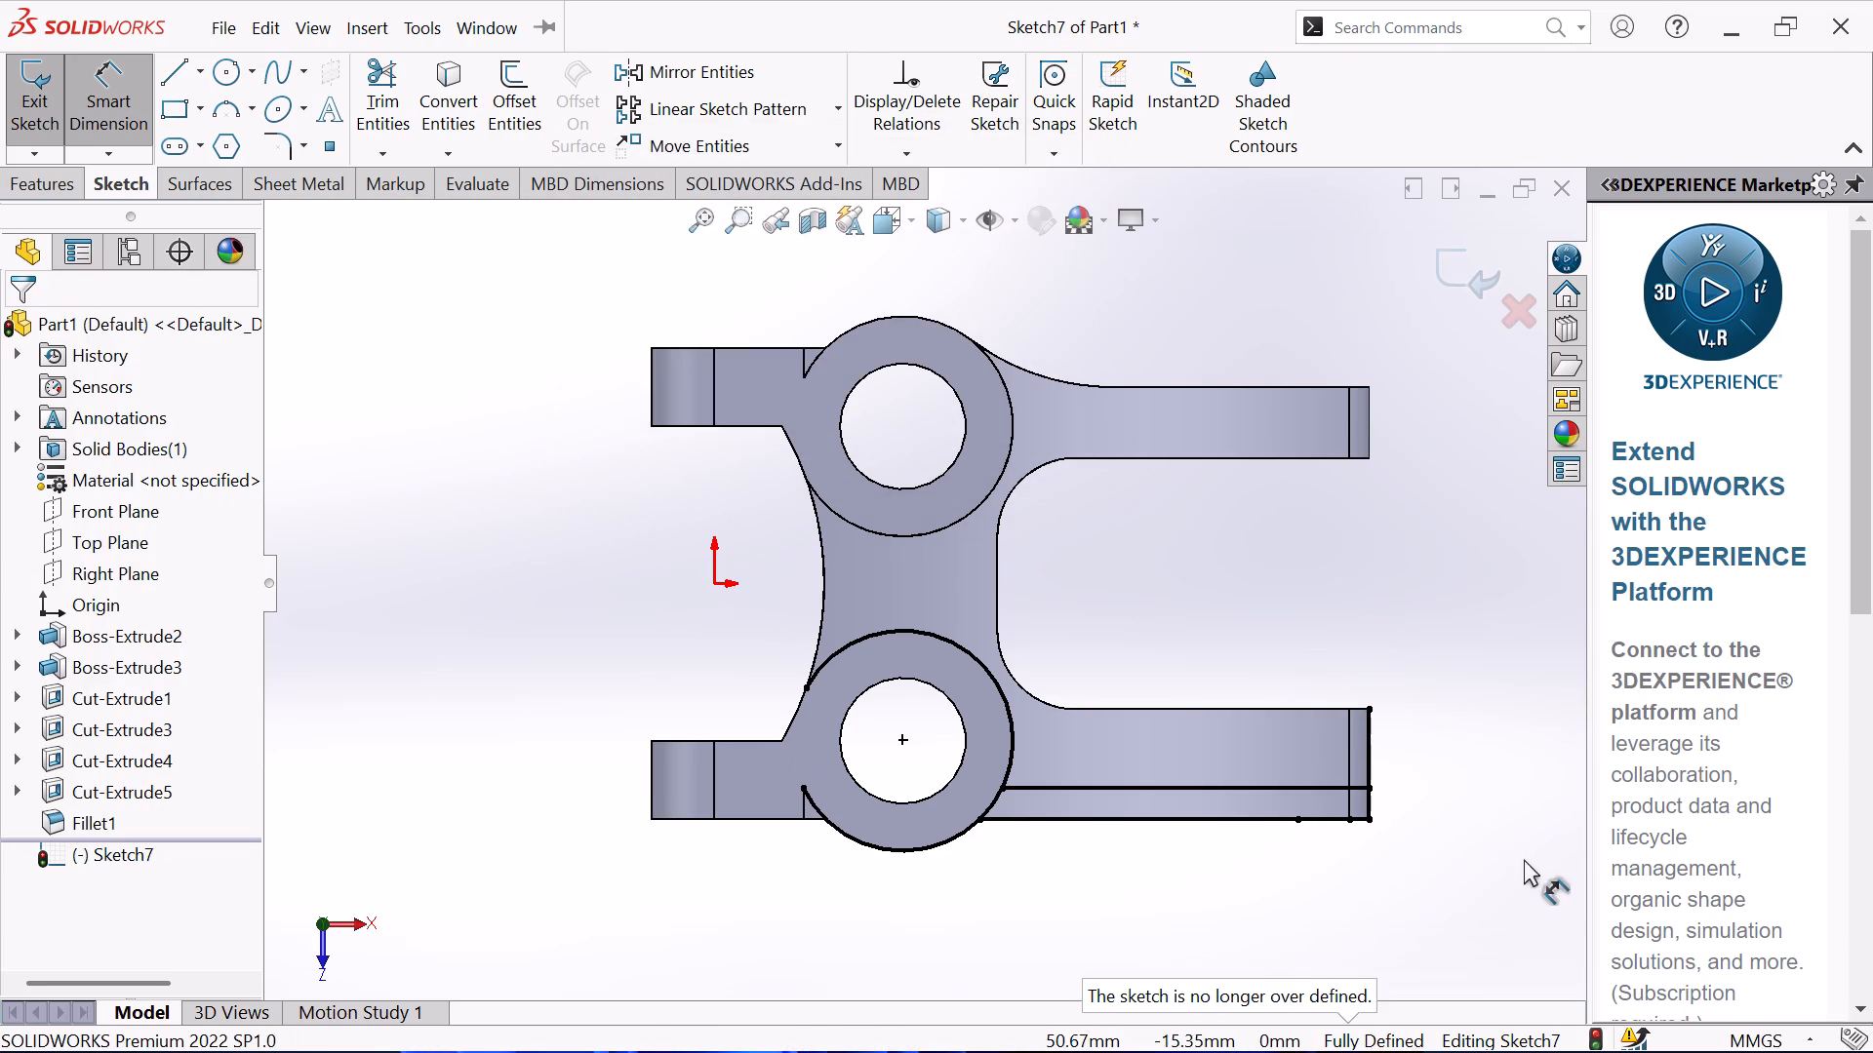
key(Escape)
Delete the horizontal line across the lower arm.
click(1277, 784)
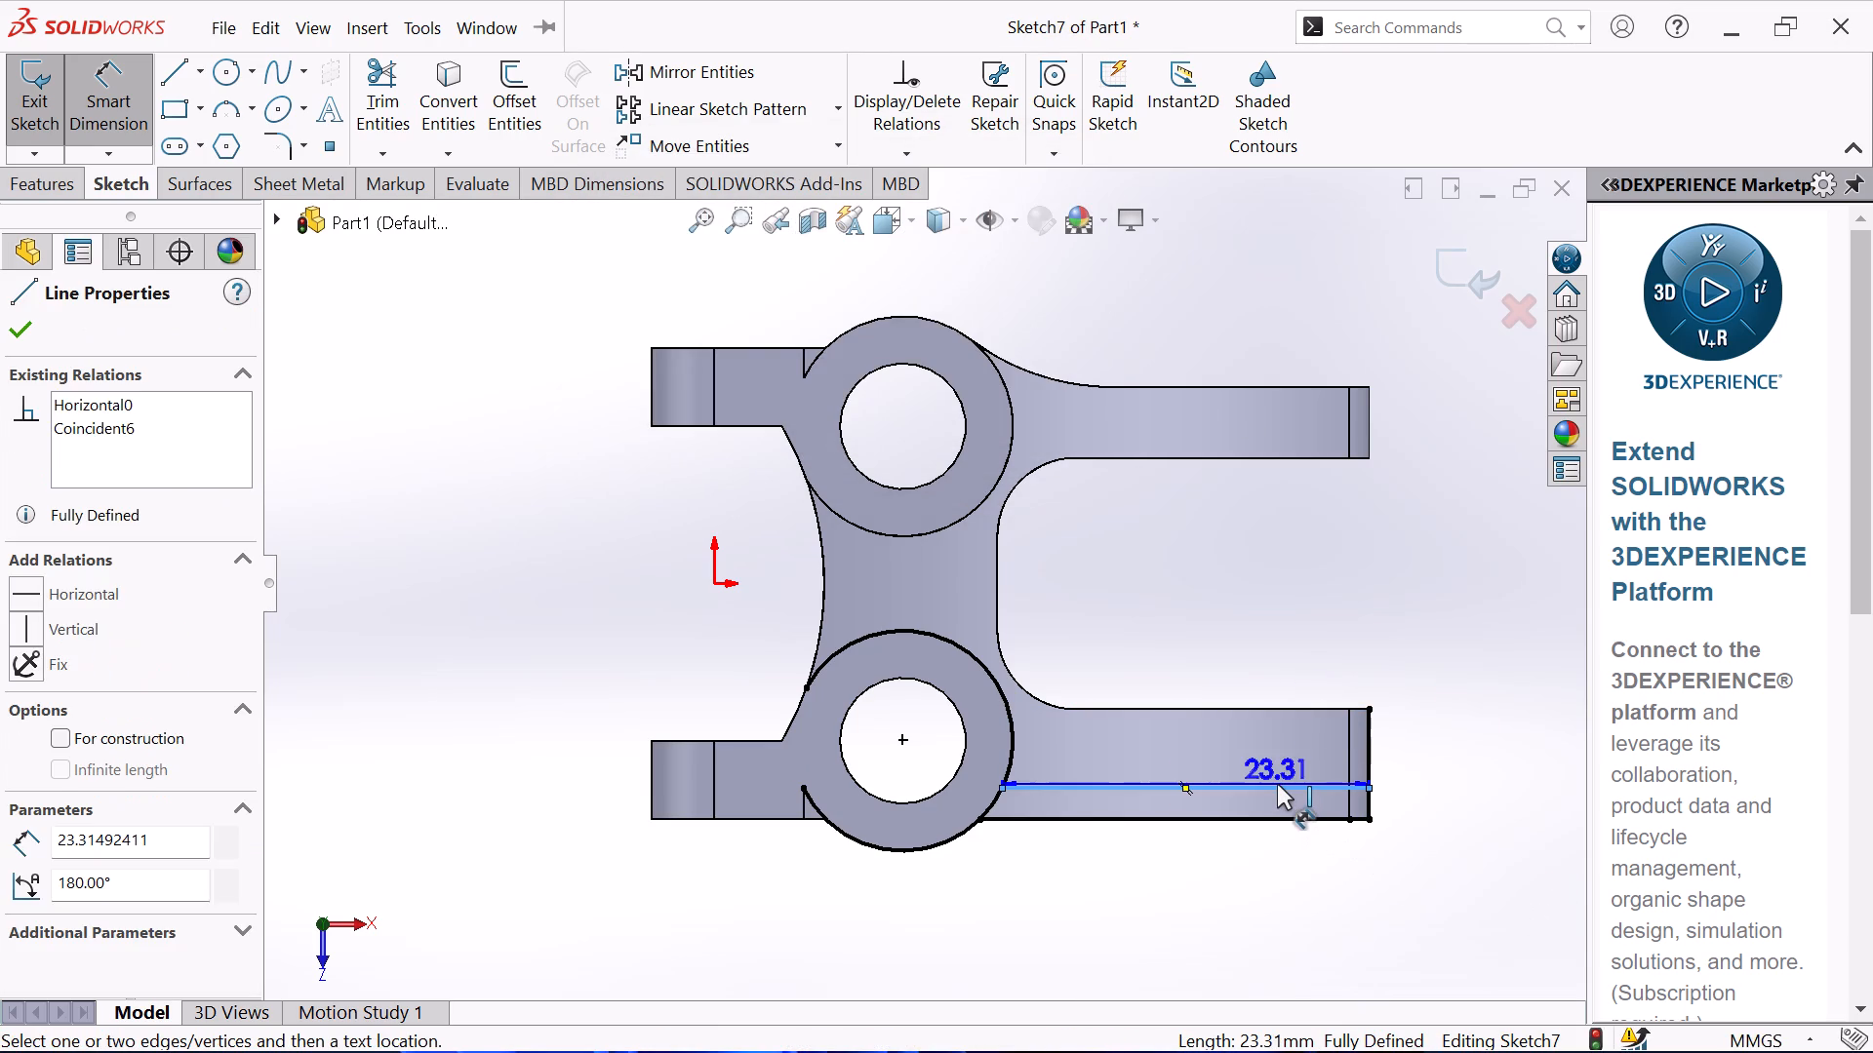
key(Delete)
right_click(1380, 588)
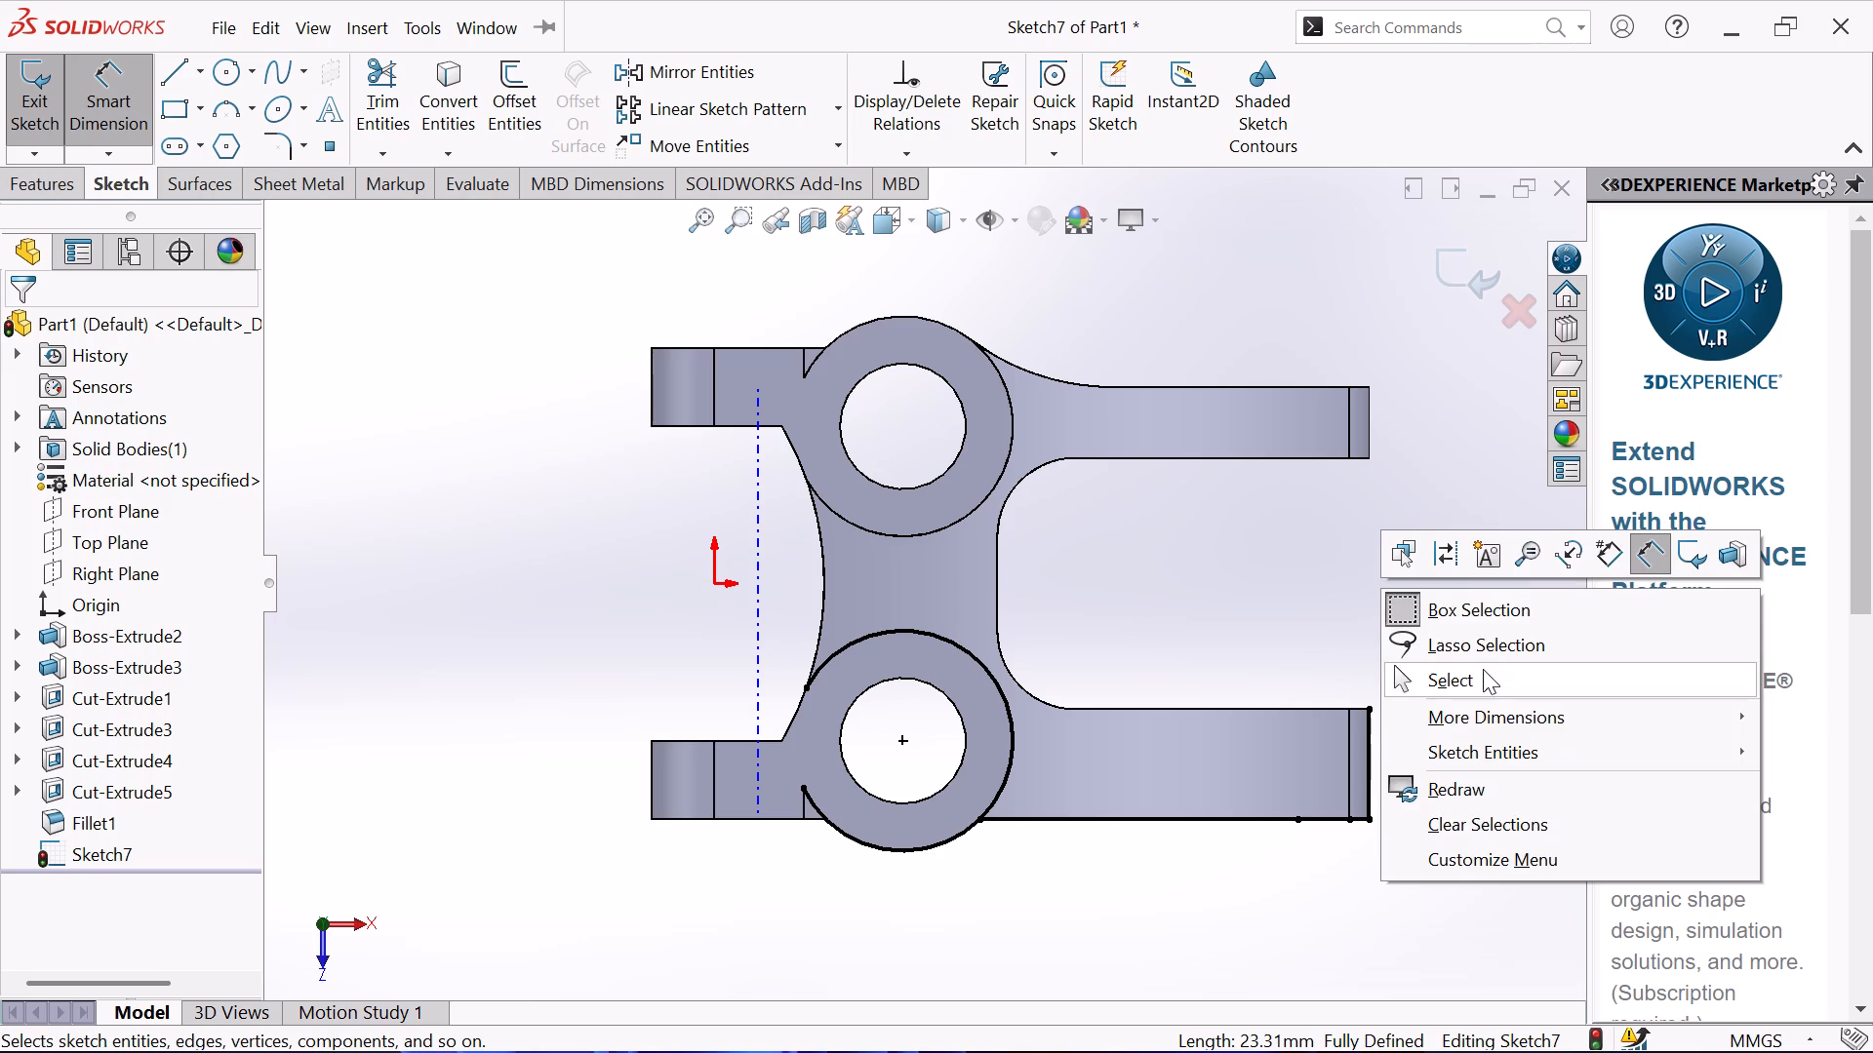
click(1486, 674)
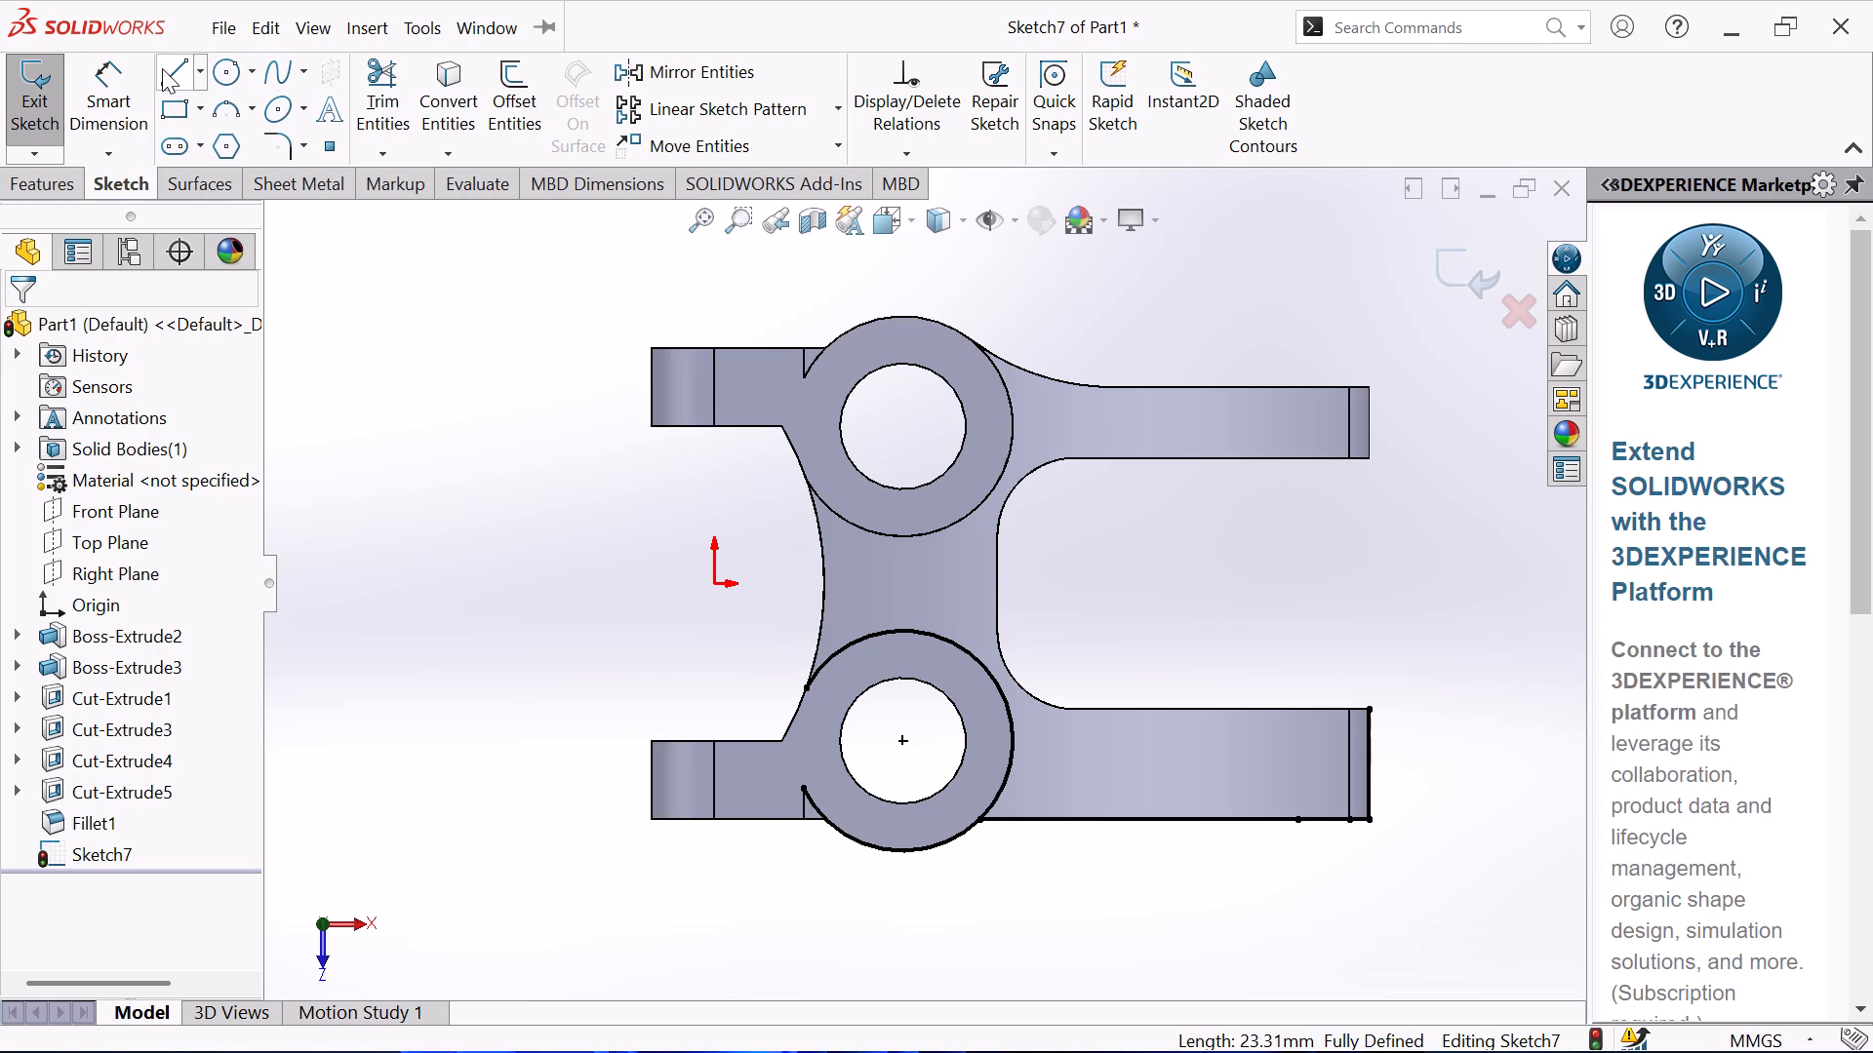
Sketch a horizontal line from the lower arm's end line to the boss circle, about 4.1 mm from the arm's inner edge.
click(162, 67)
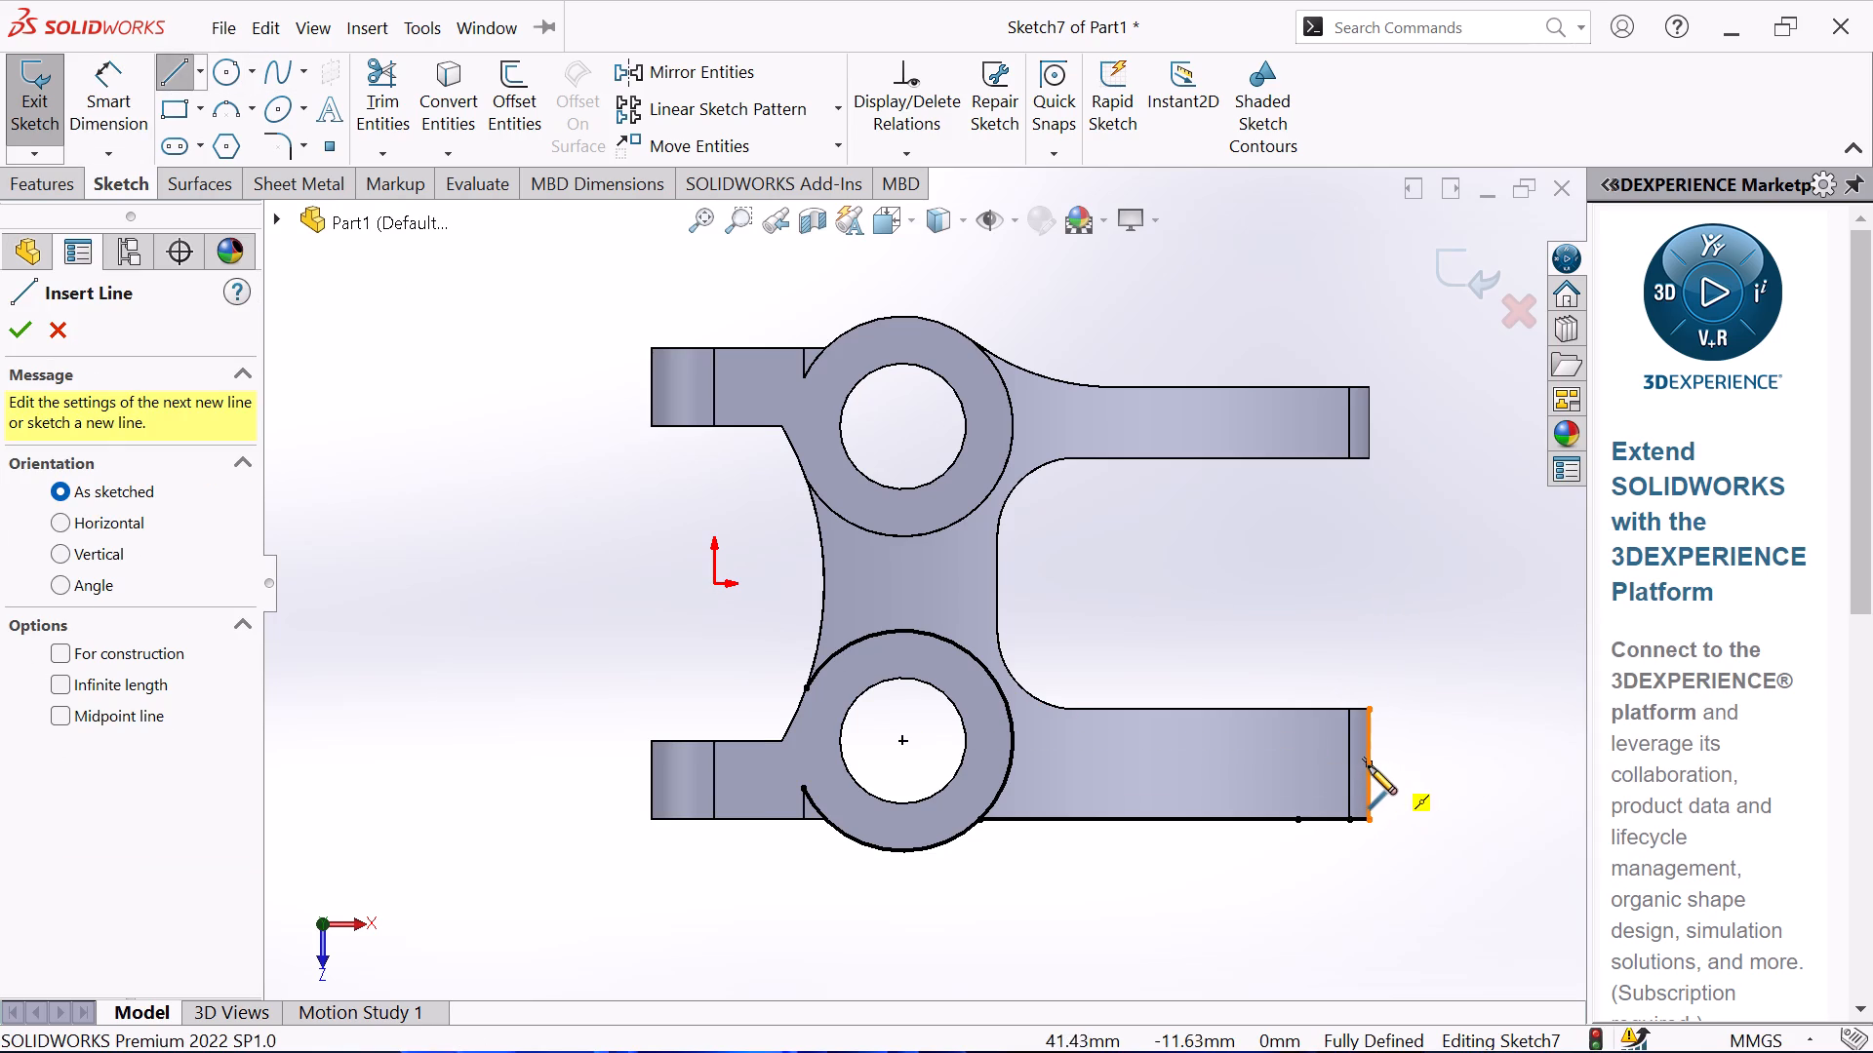
click(1370, 774)
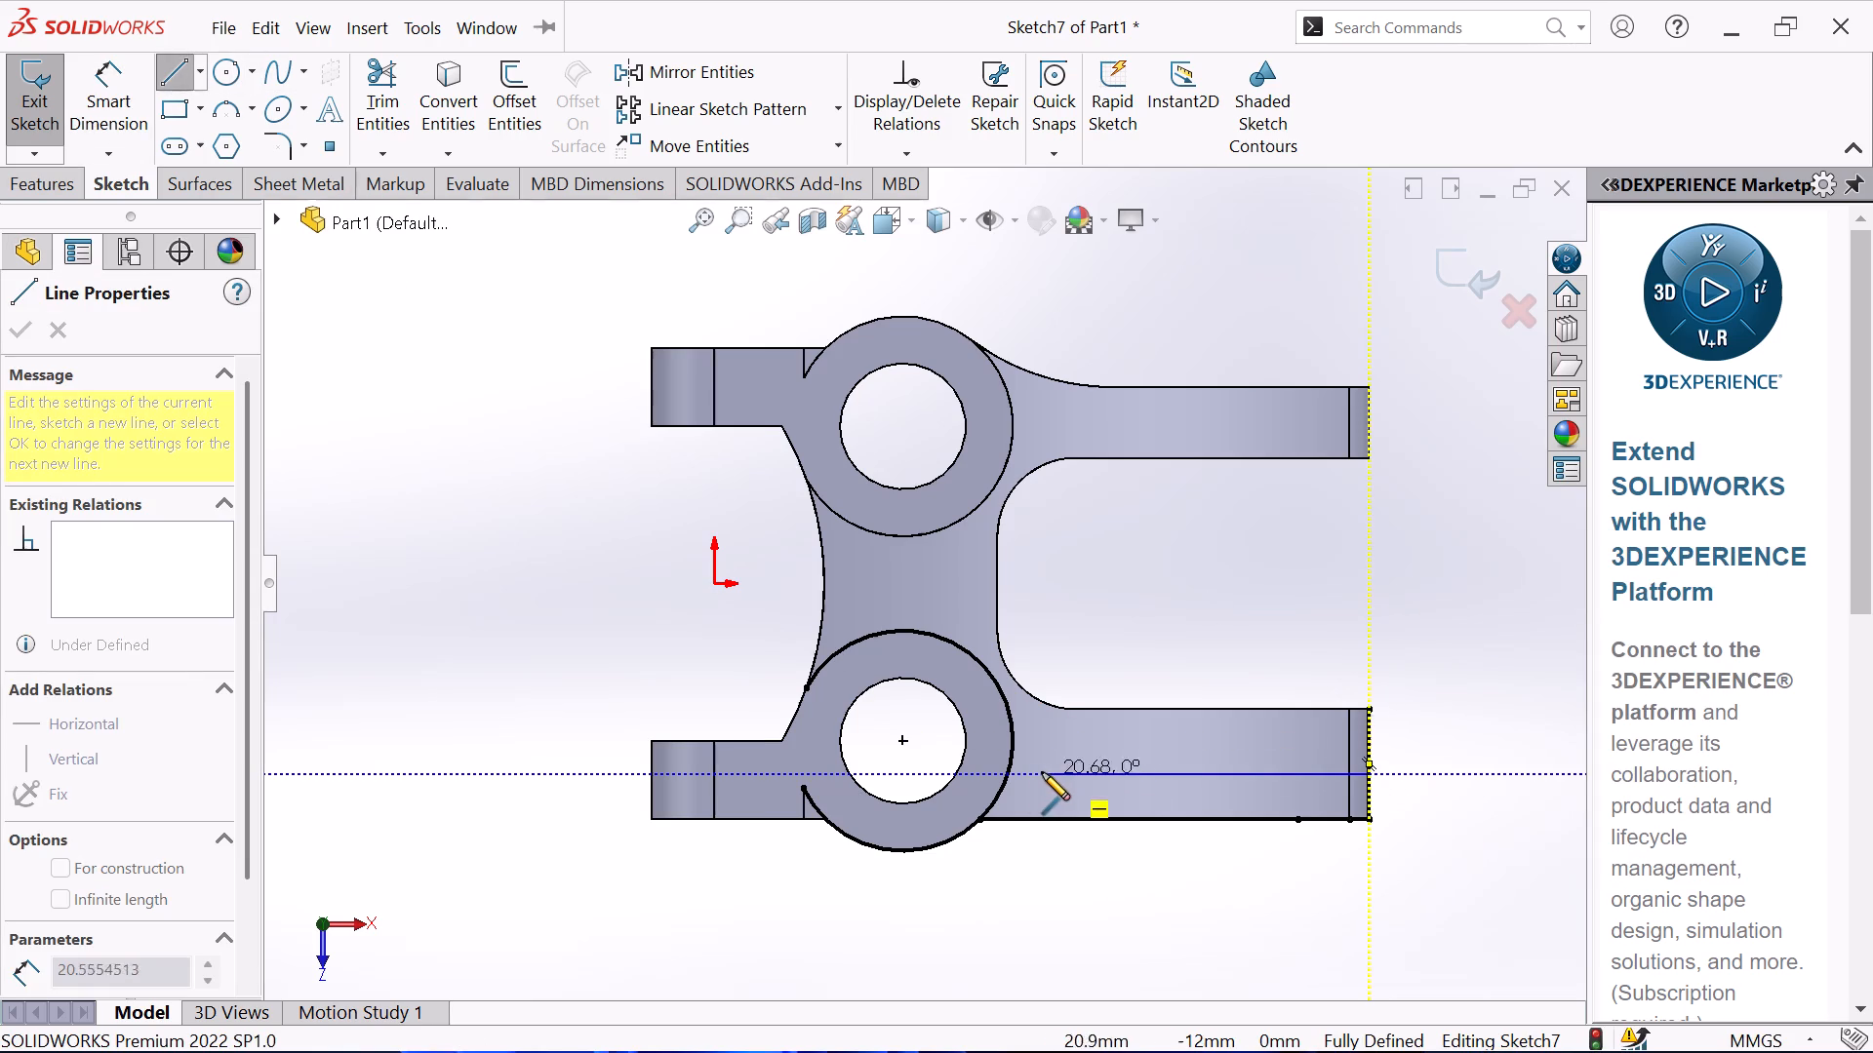
click(1007, 774)
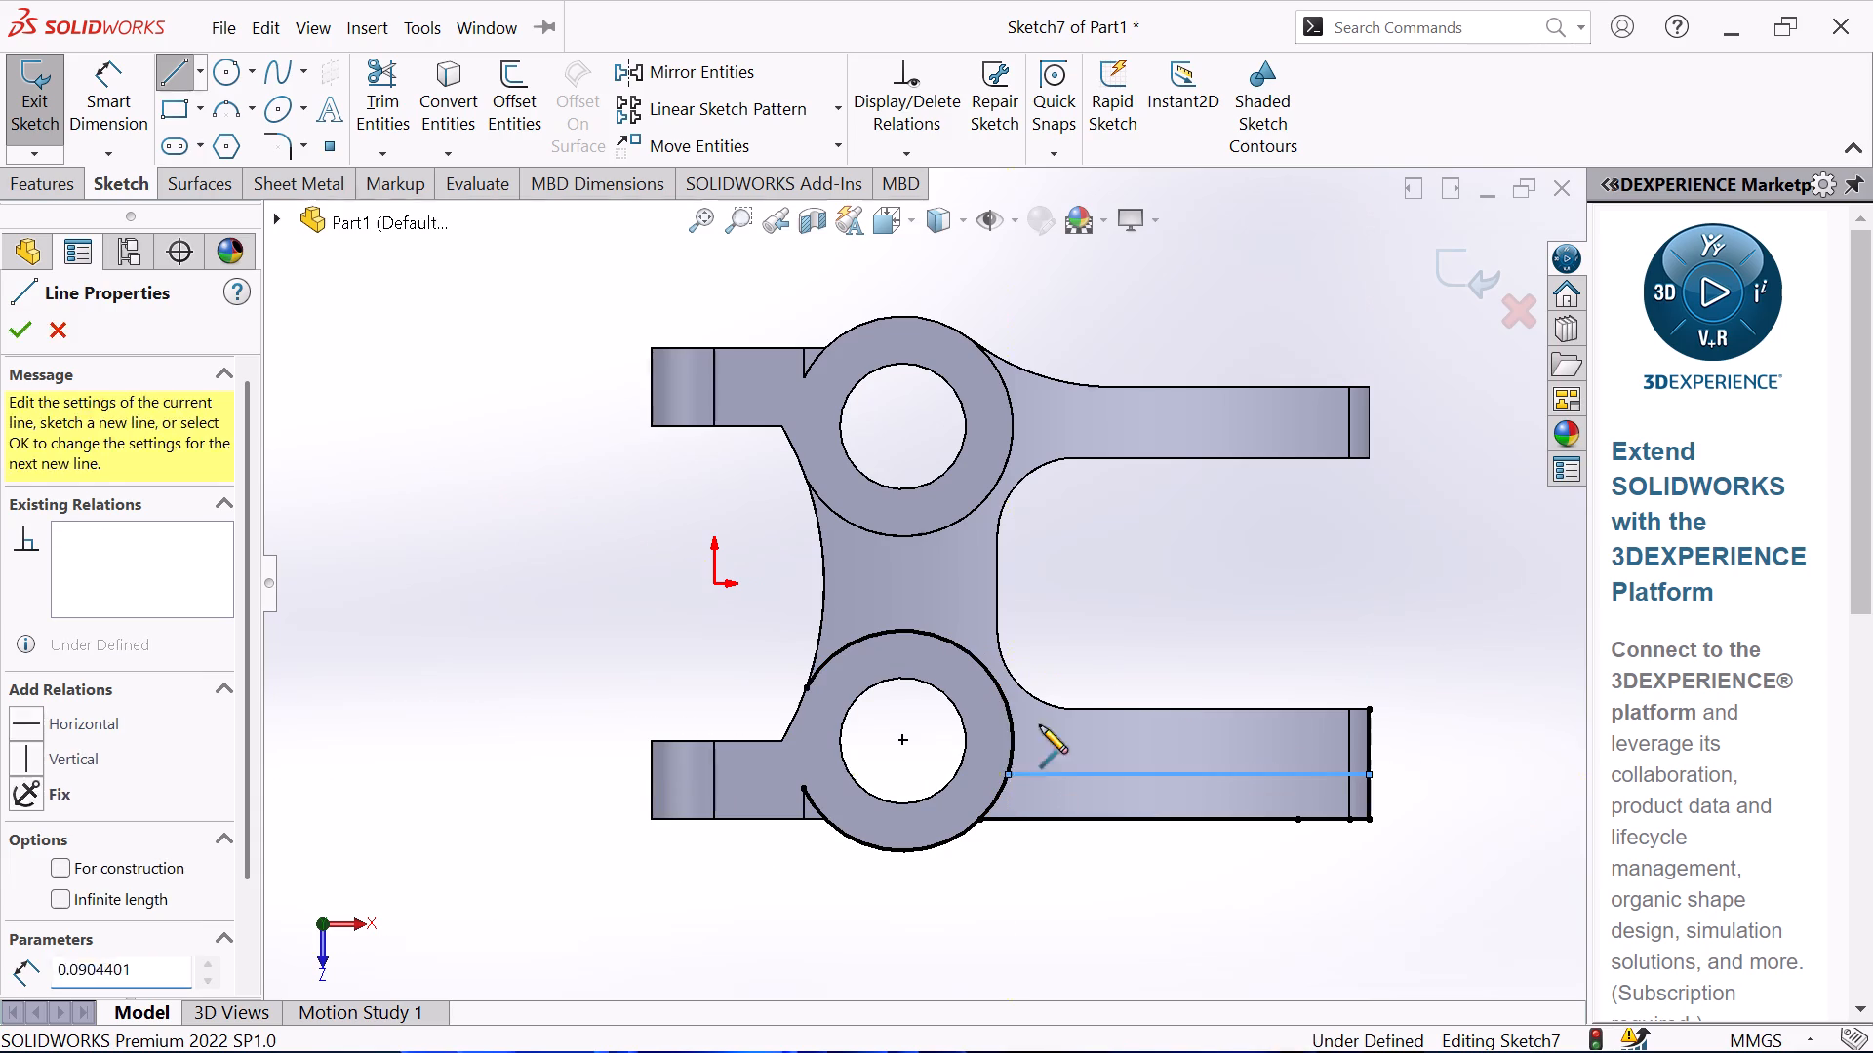
right_click(1138, 627)
click(1217, 647)
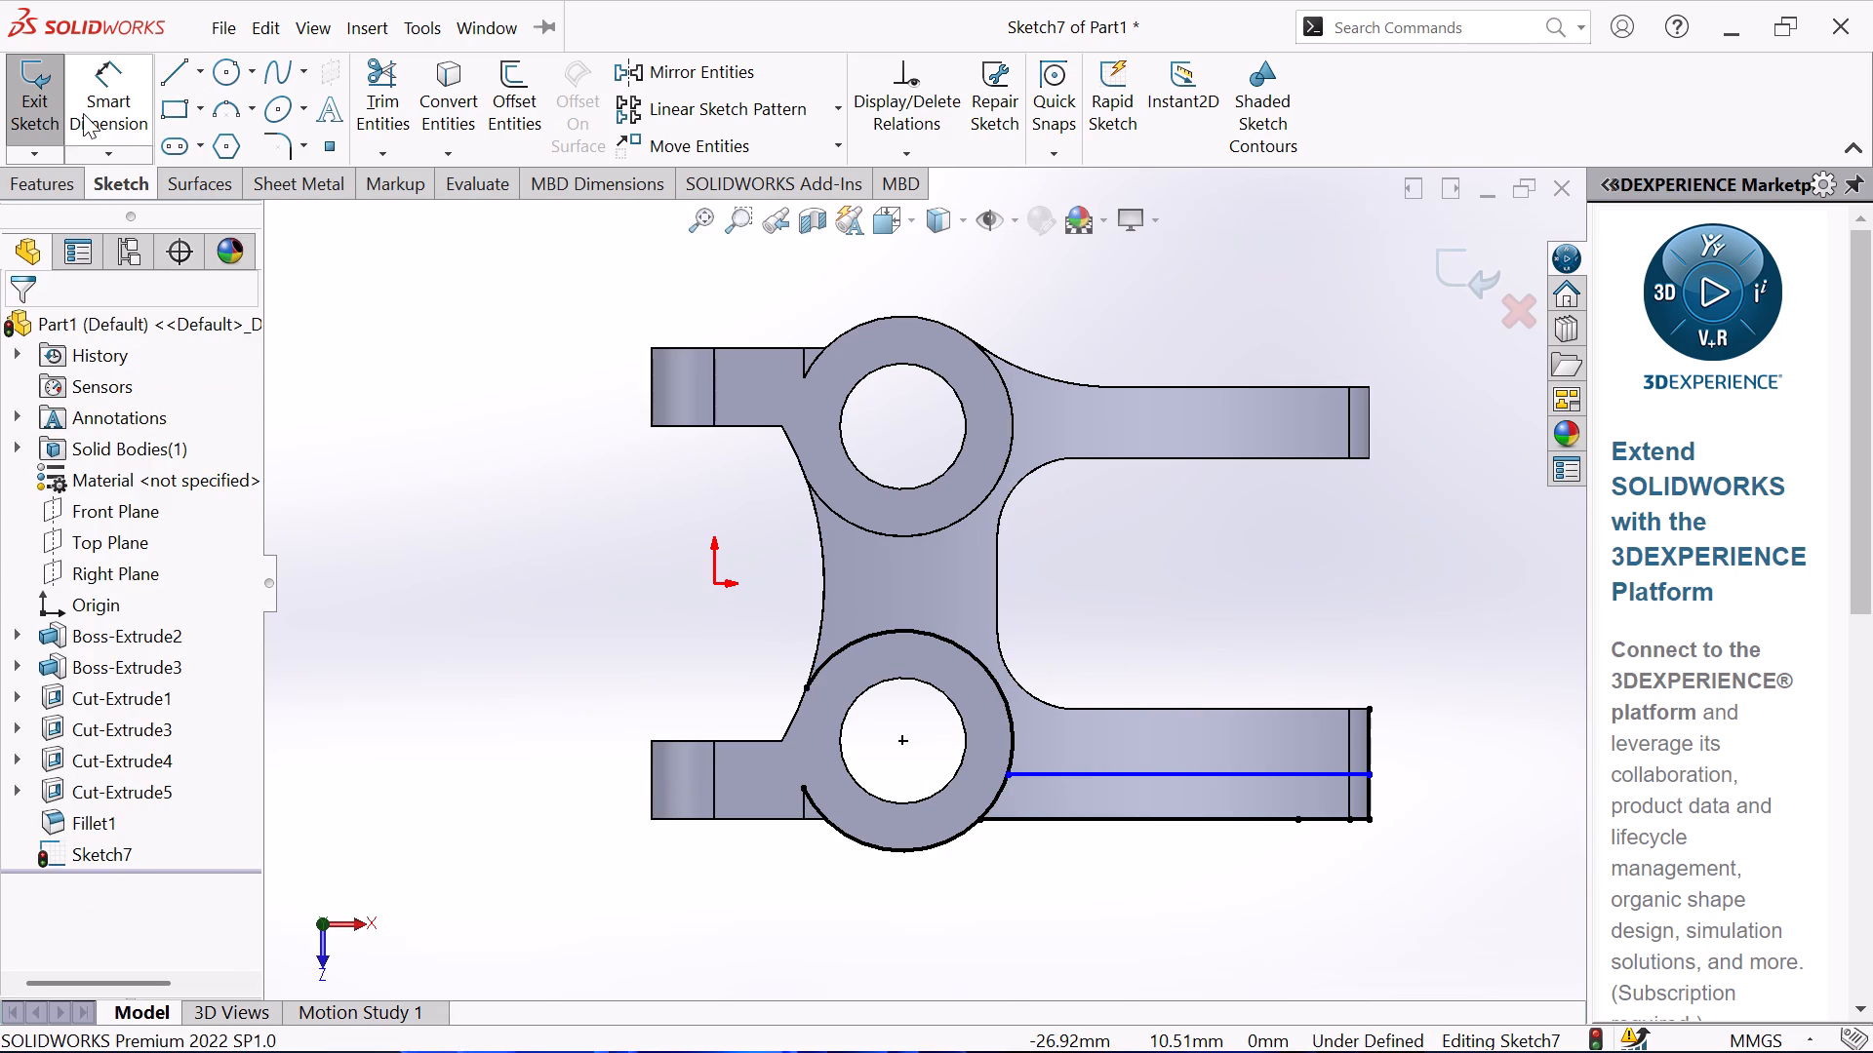
Dimension the horizontal line's endpoint 4.5 mm from the inner end of the lower arm's end line.
click(87, 107)
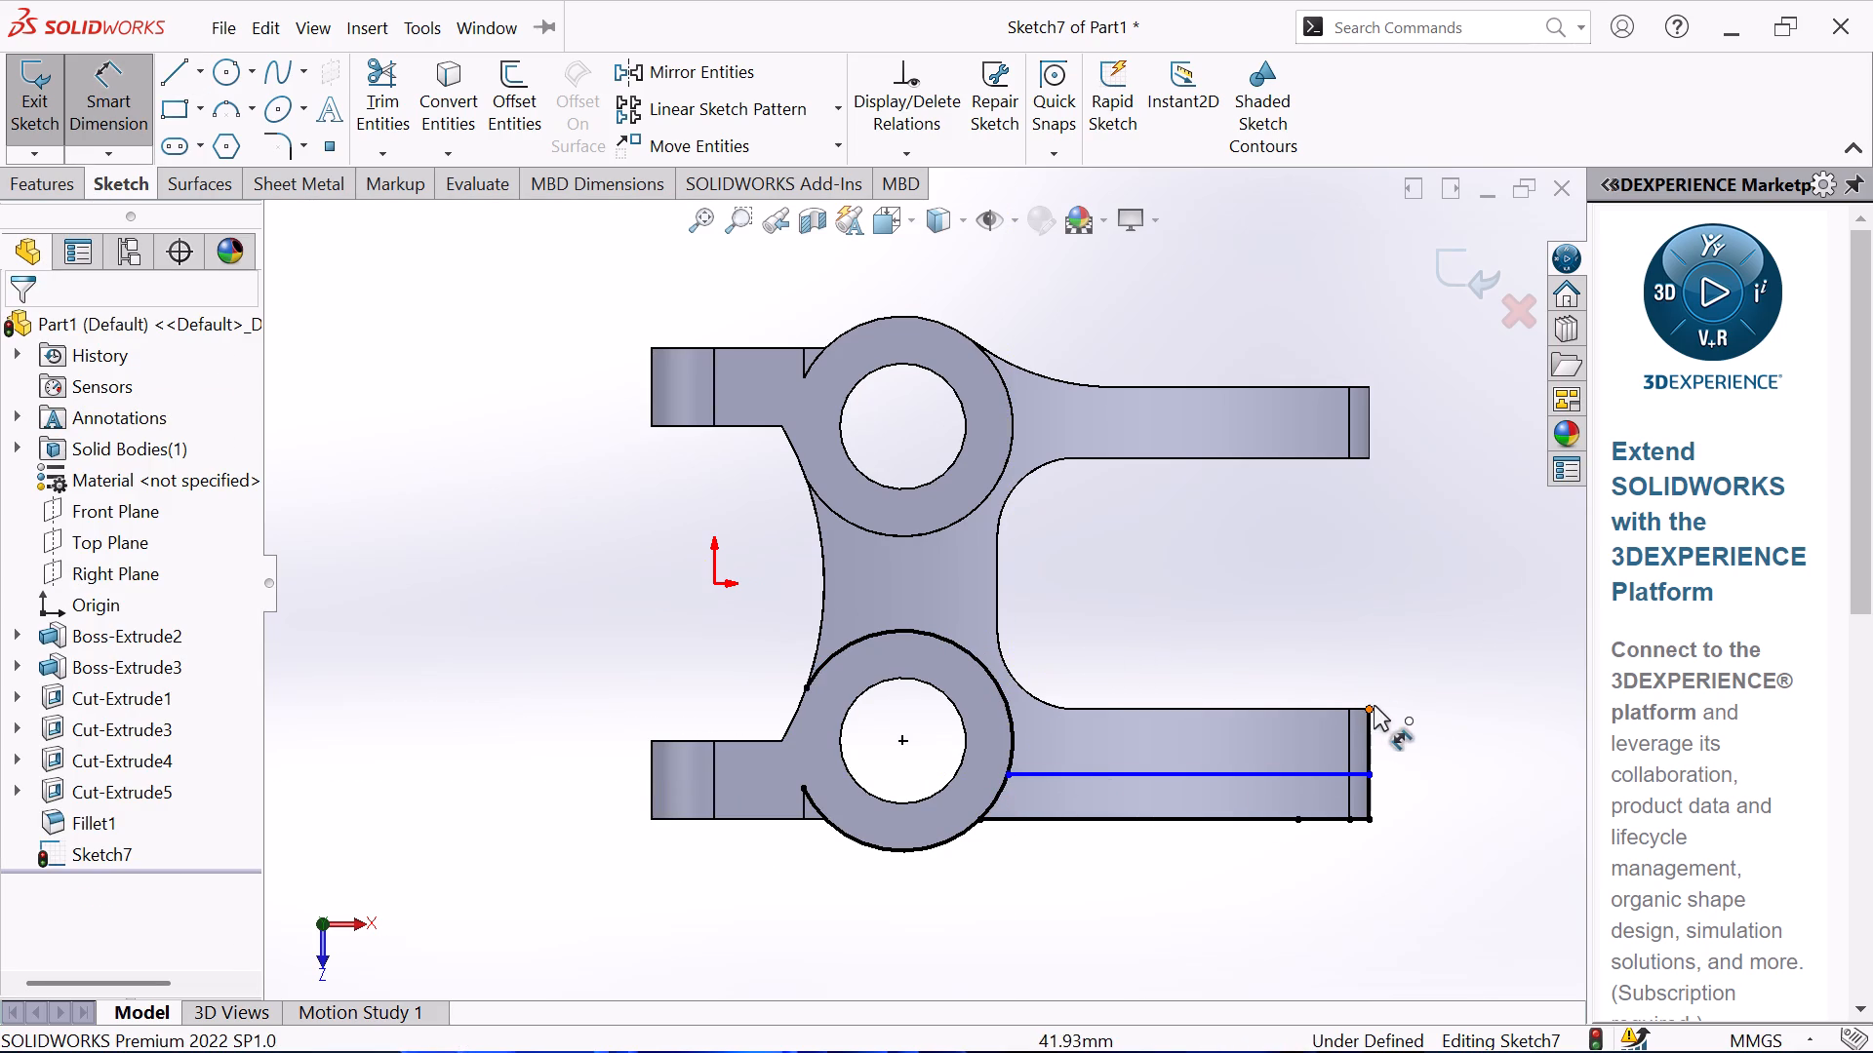
click(1374, 705)
click(1372, 770)
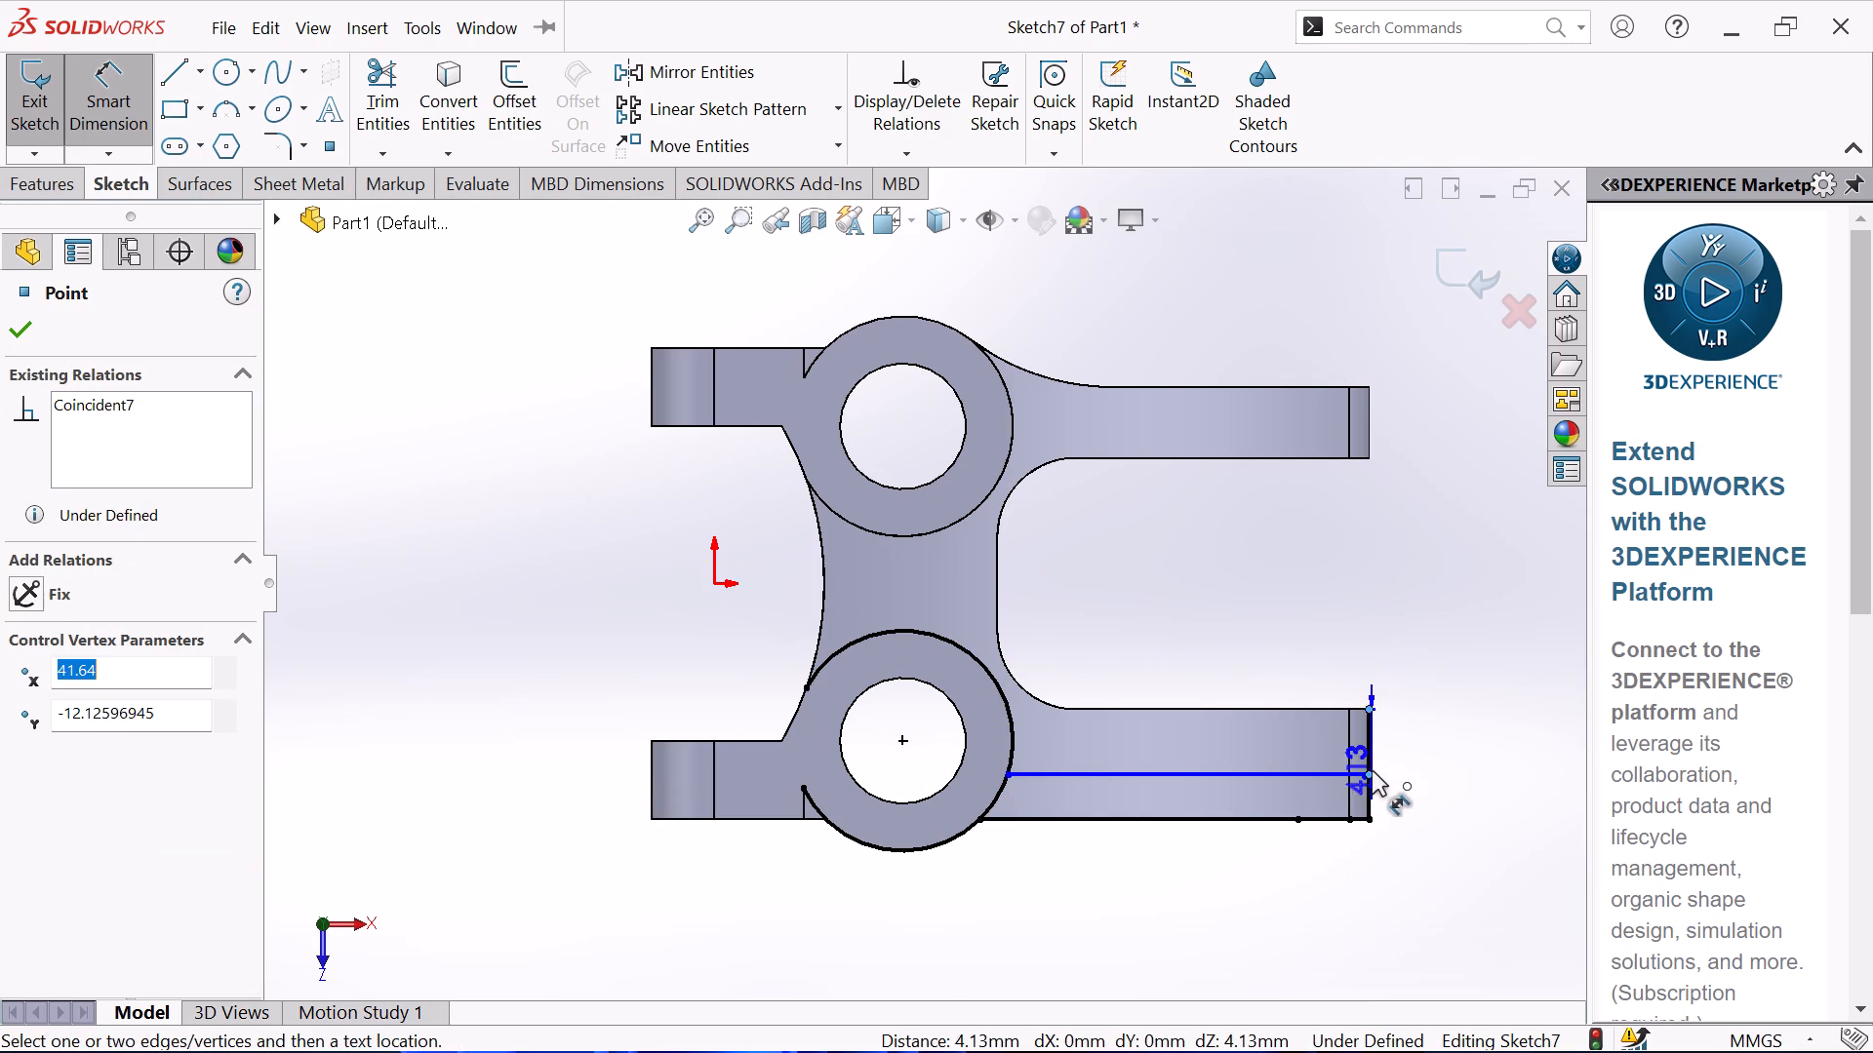
click(1434, 724)
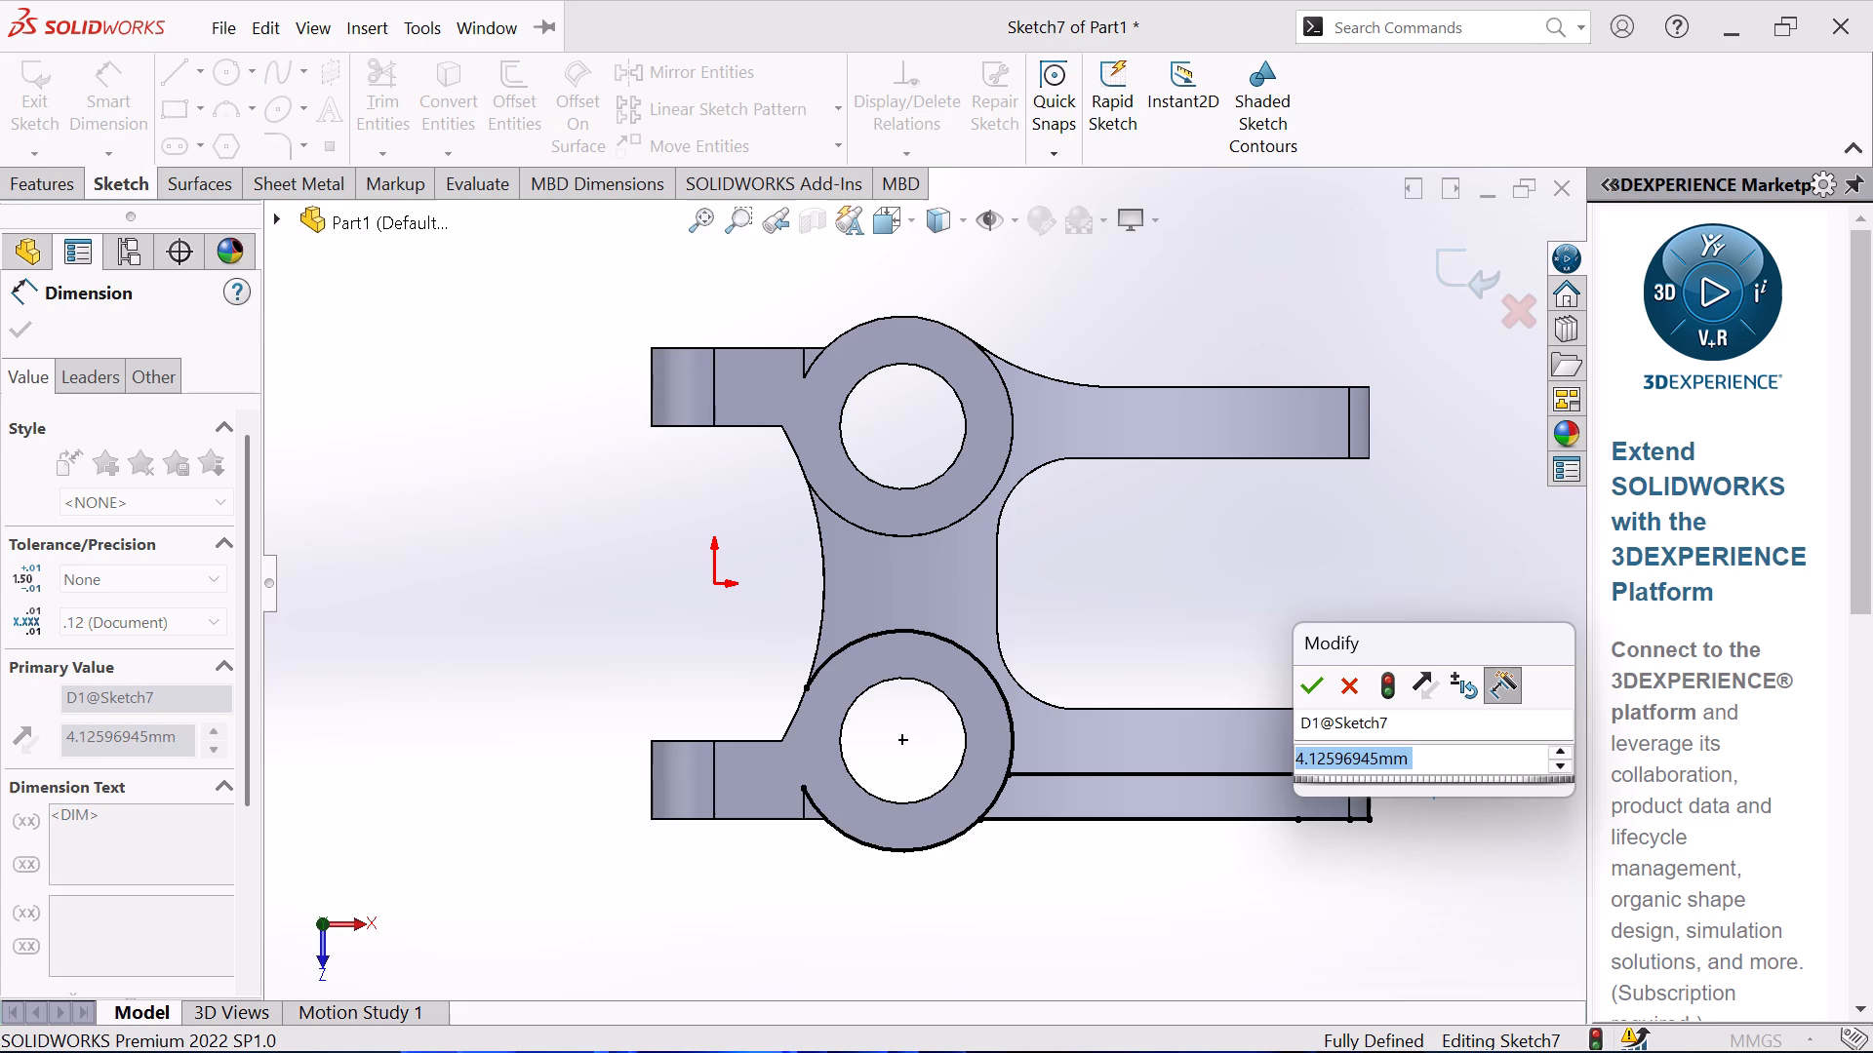
text(4.5)
key(Return)
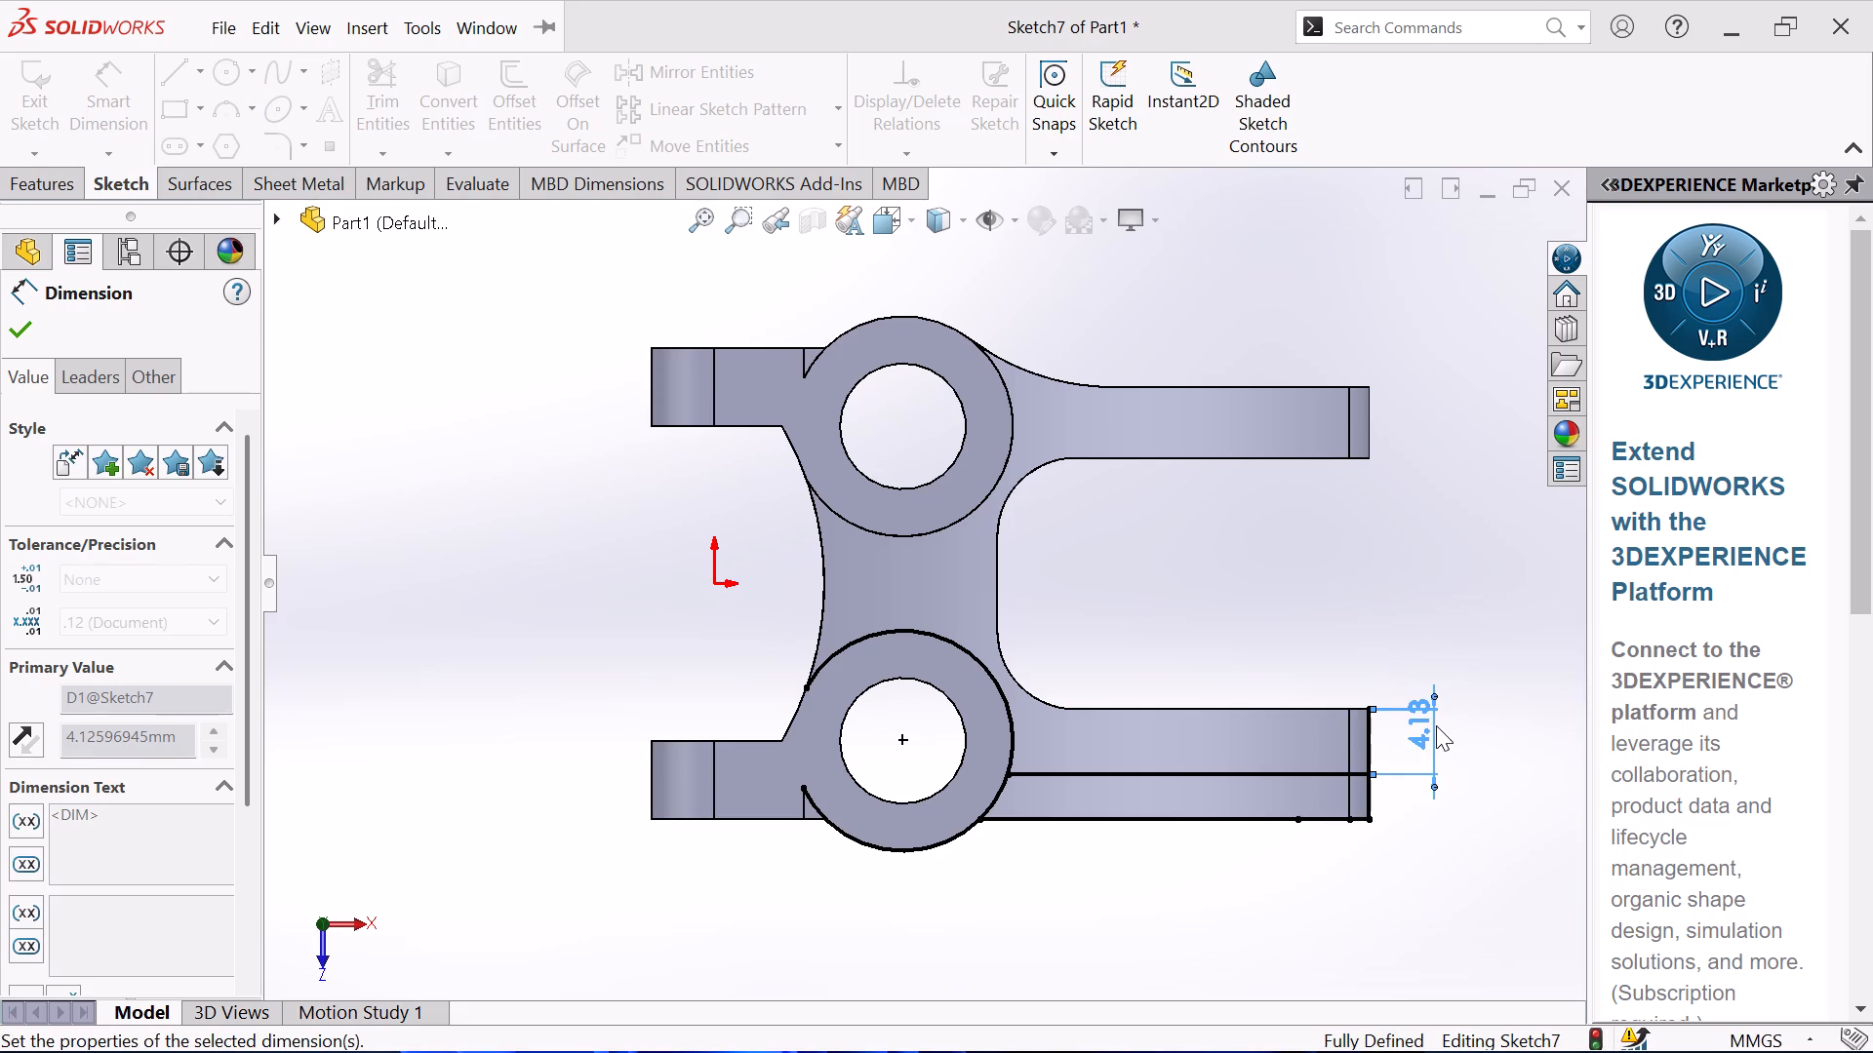
right_click(1447, 746)
click(1562, 831)
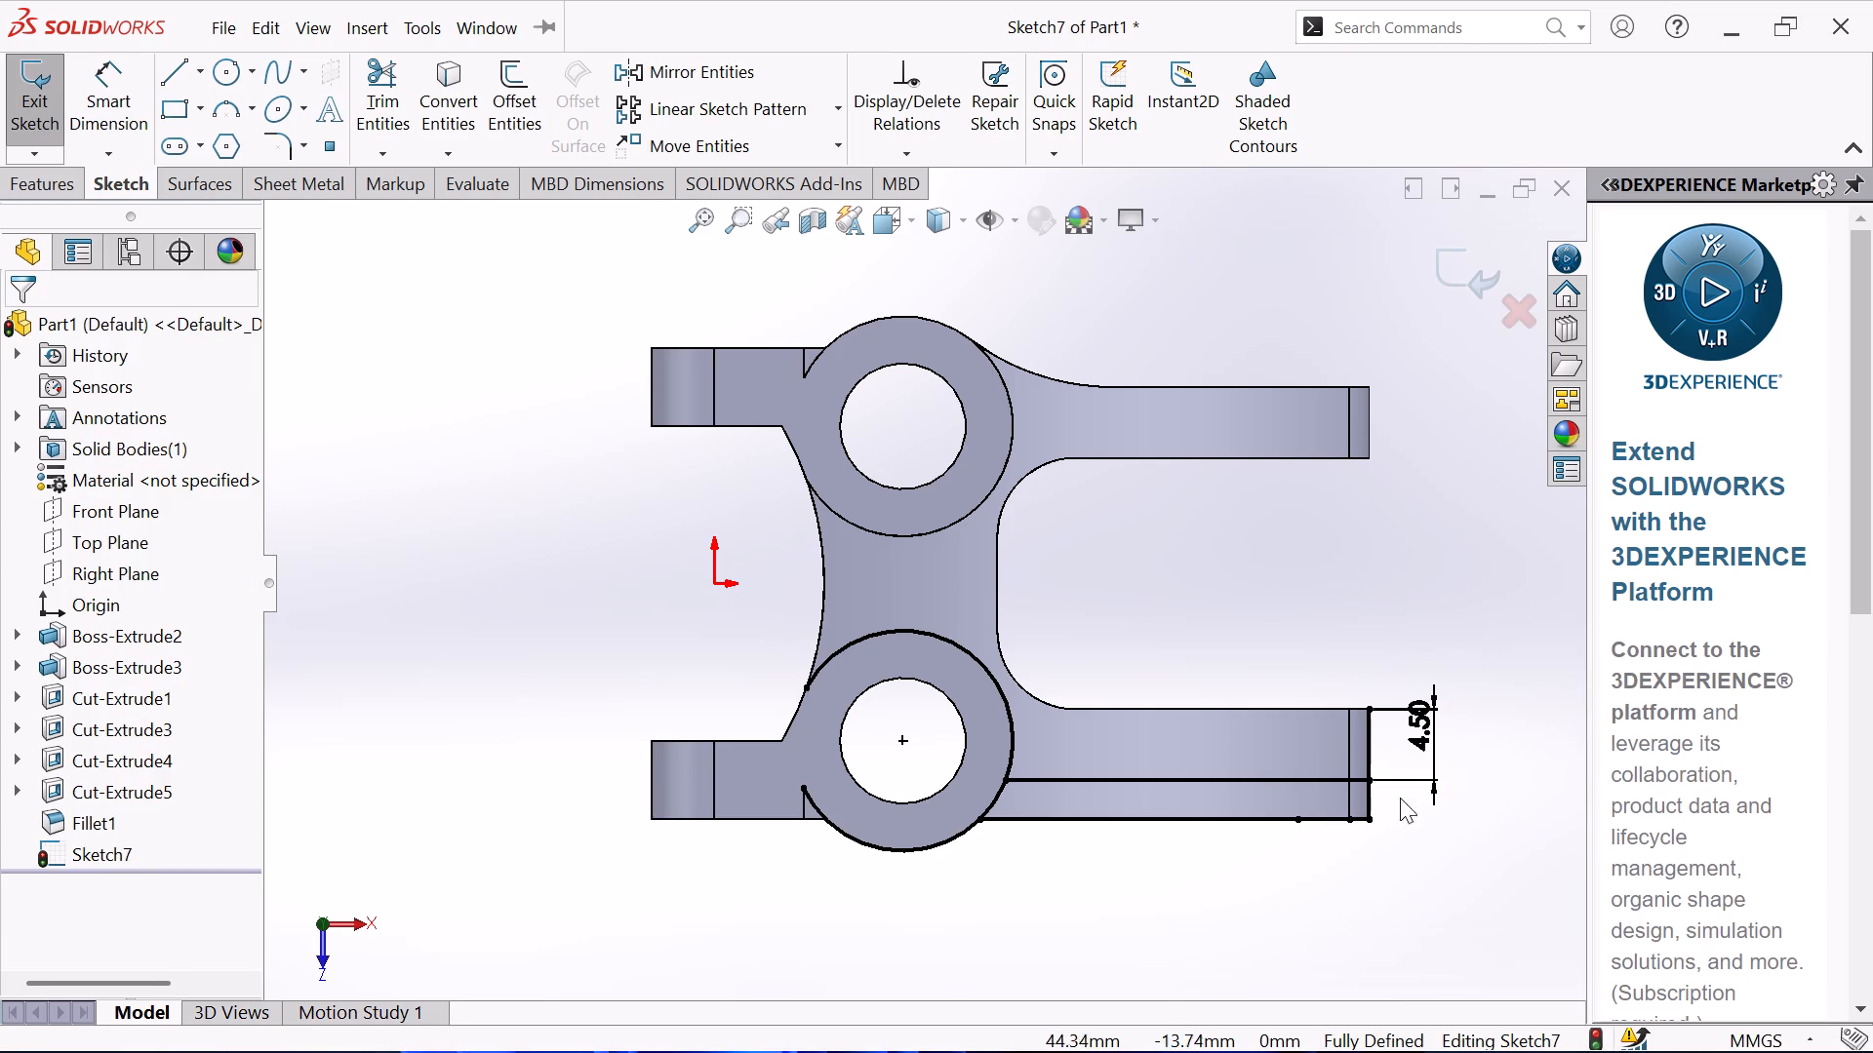
Trim the surplus boss arcs and the end line's portion inside the 4.5 mm strip, leaving a closed profile along the lower arm's outer side.
click(370, 92)
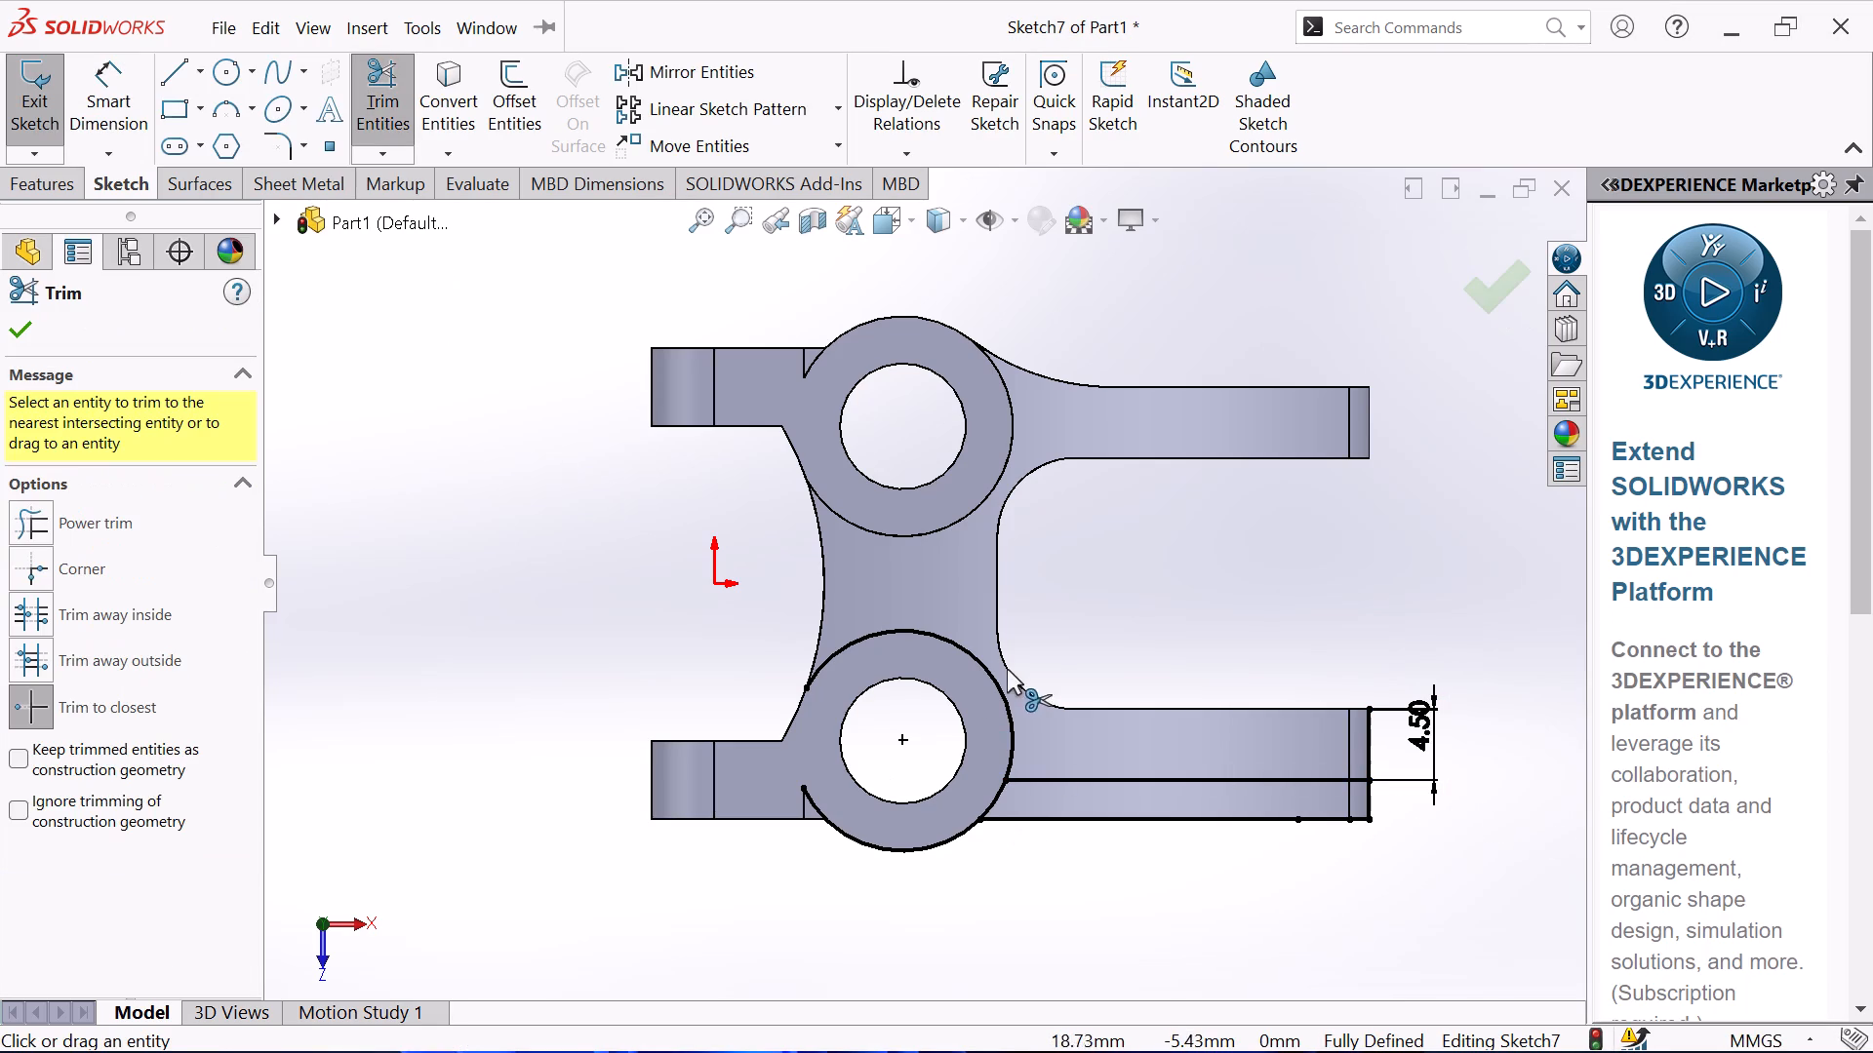
click(983, 673)
click(921, 849)
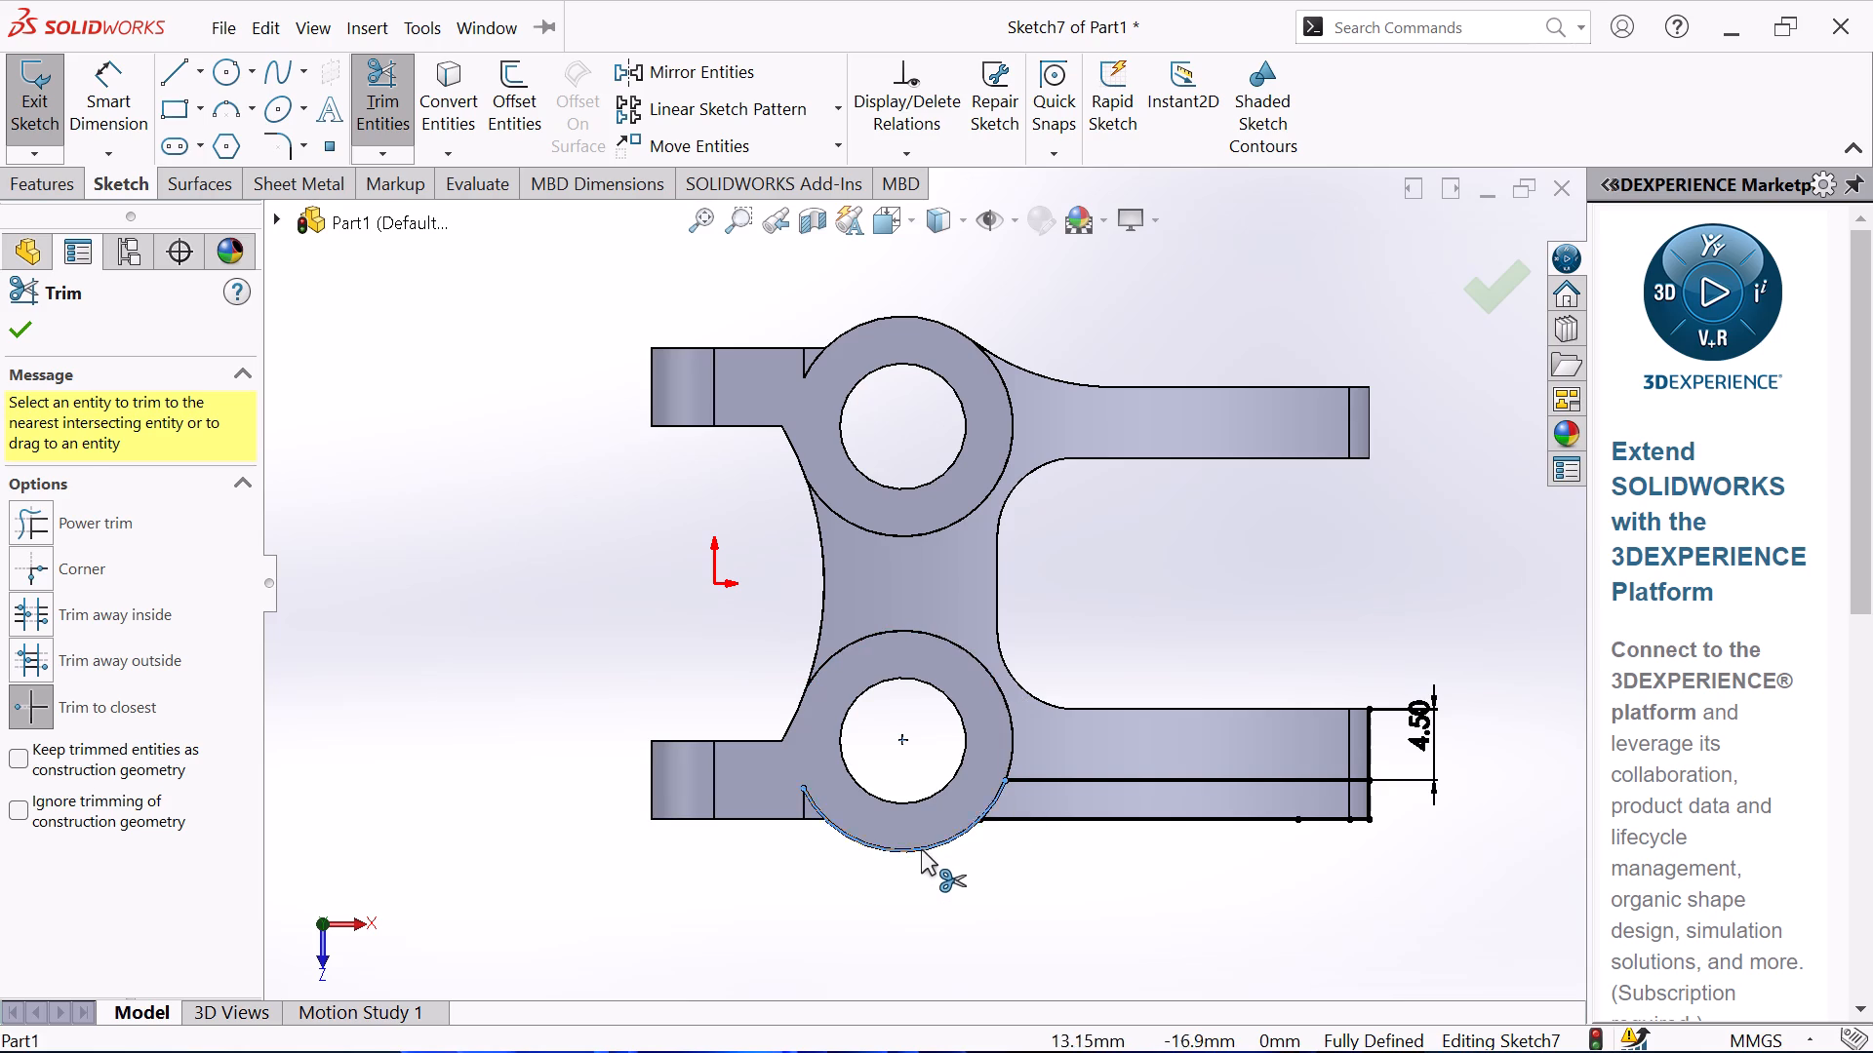
click(1368, 742)
right_click(1263, 636)
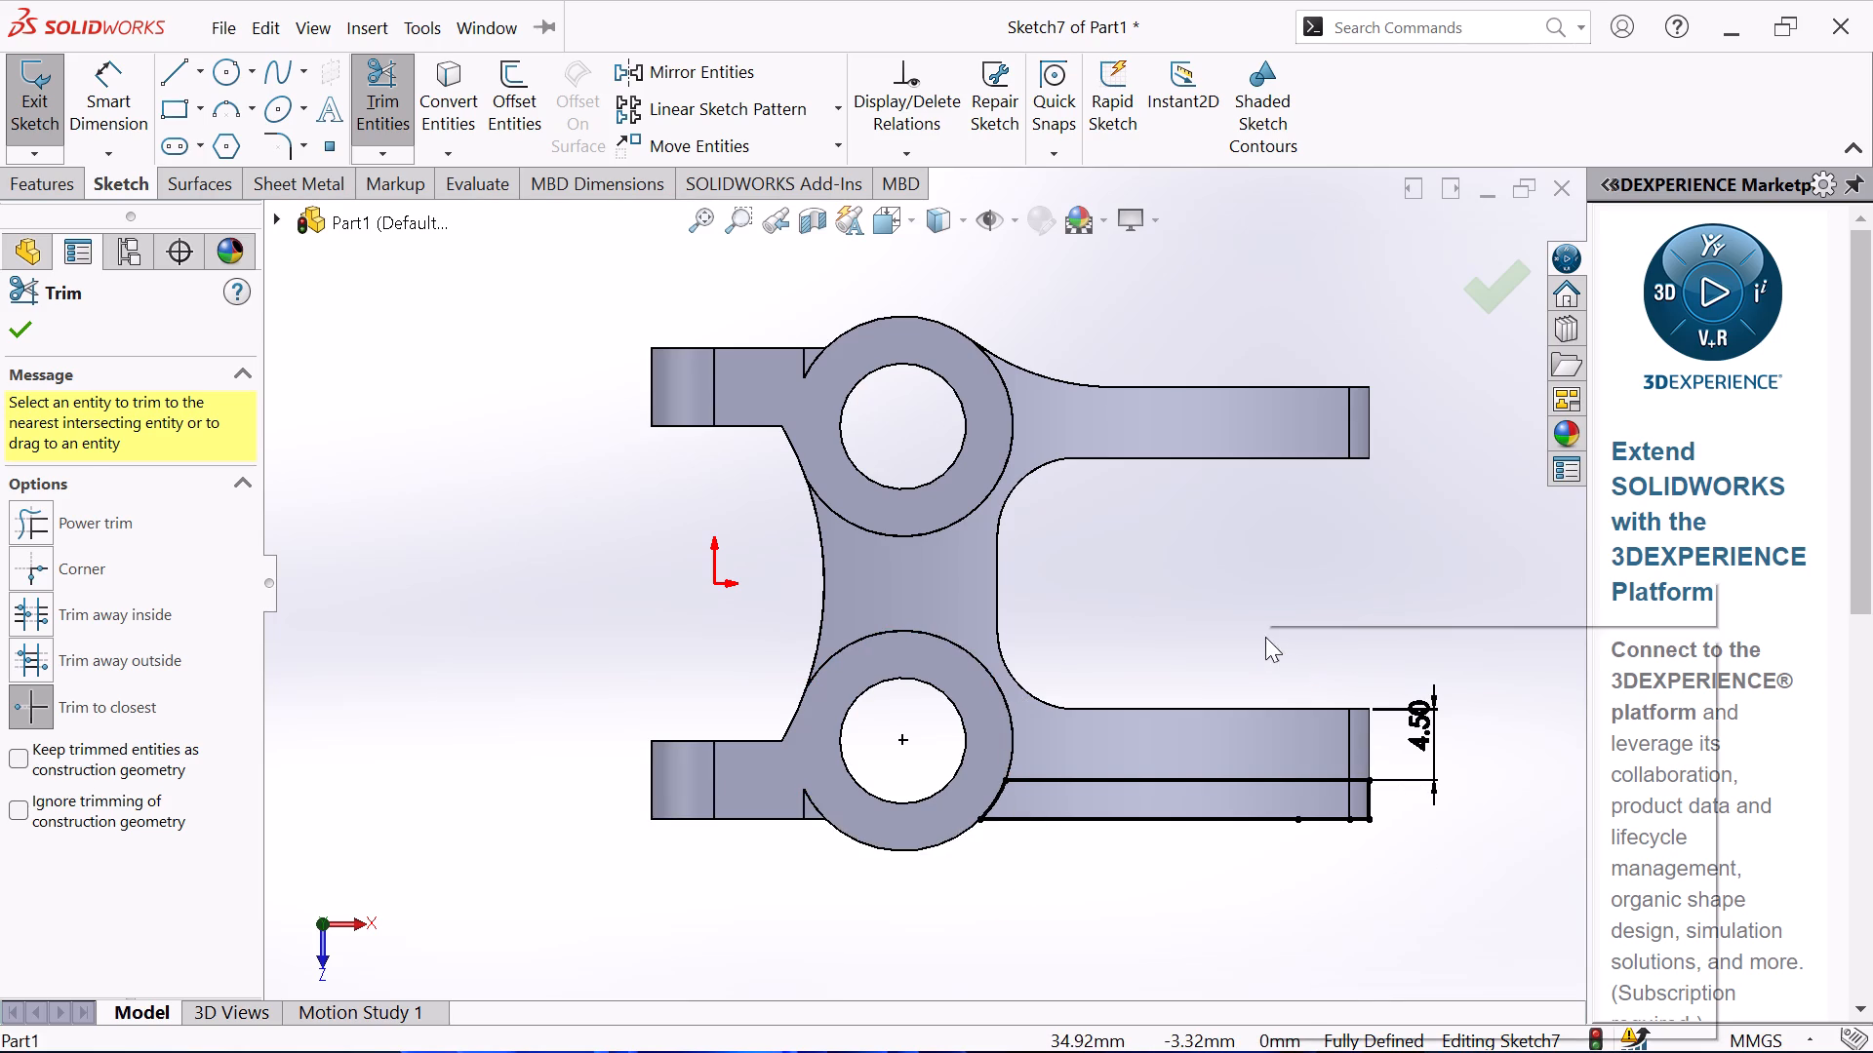
click(1356, 721)
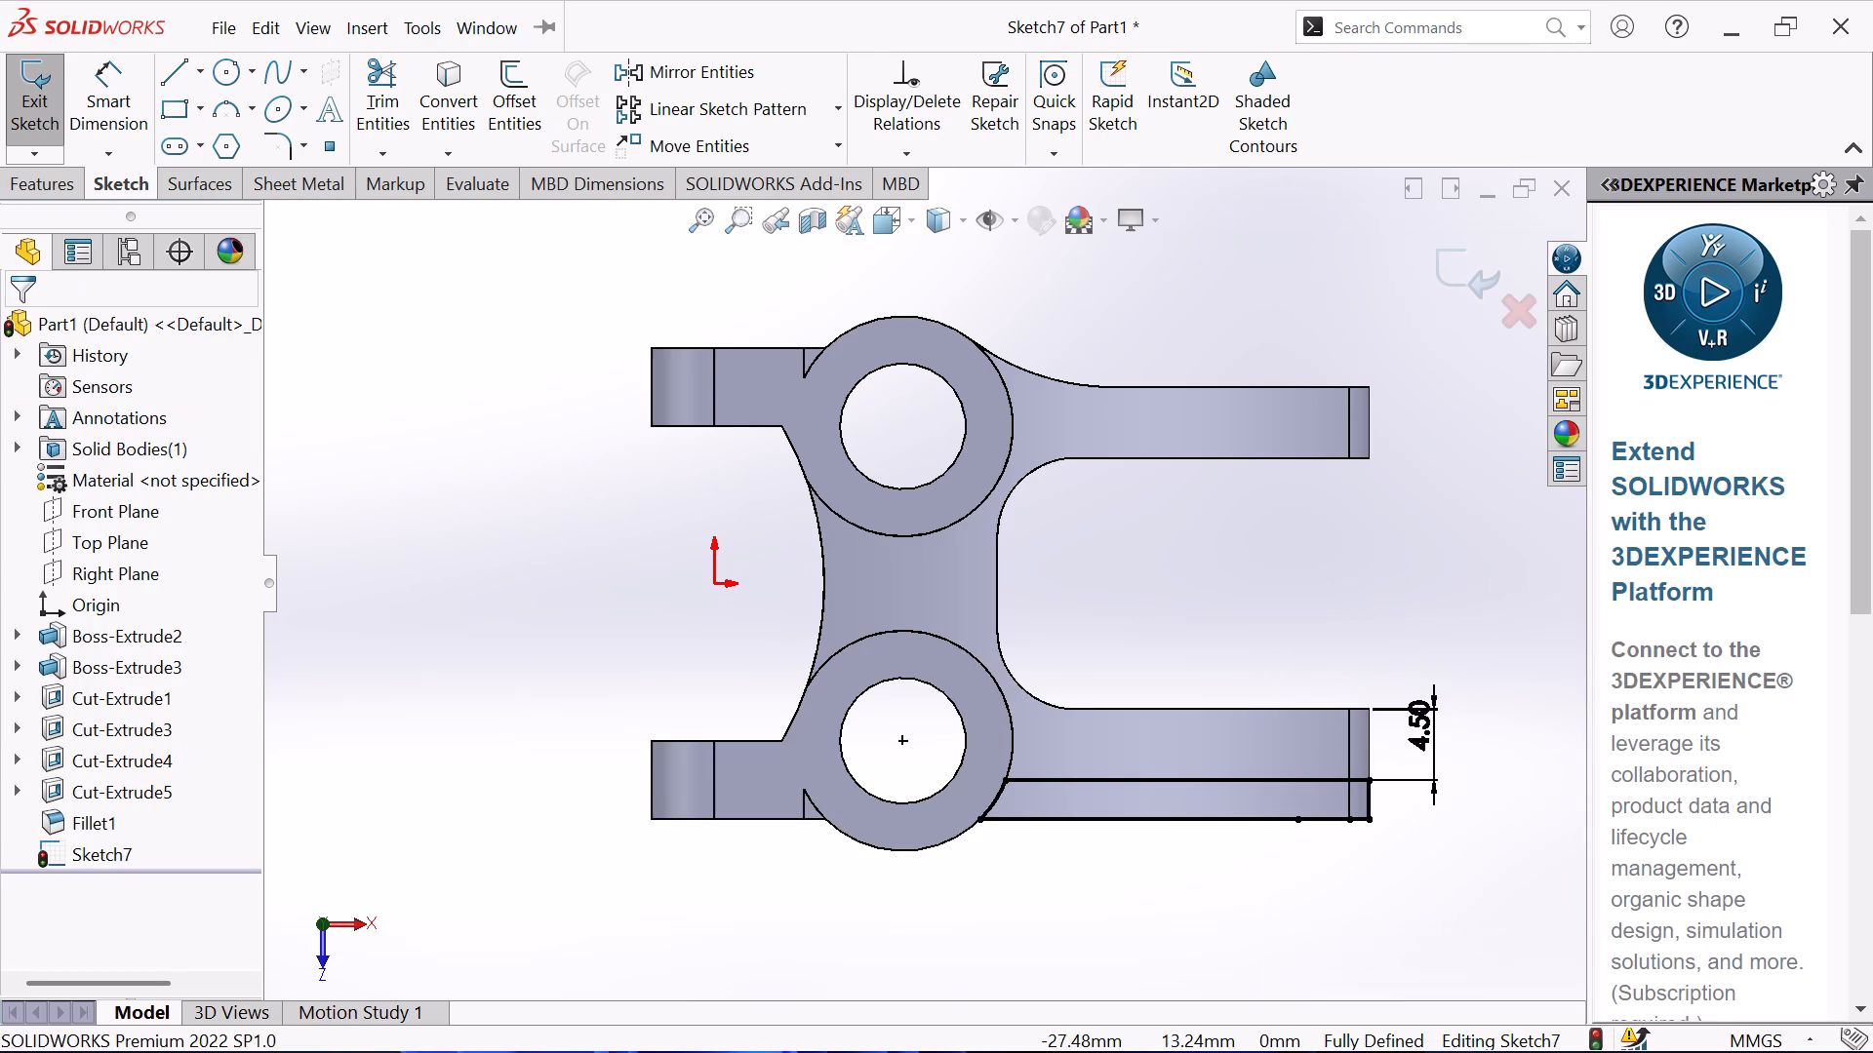
Cut-extrude the closed region on the lower arm's outer side with a blind depth of 18 mm.
click(51, 198)
click(412, 83)
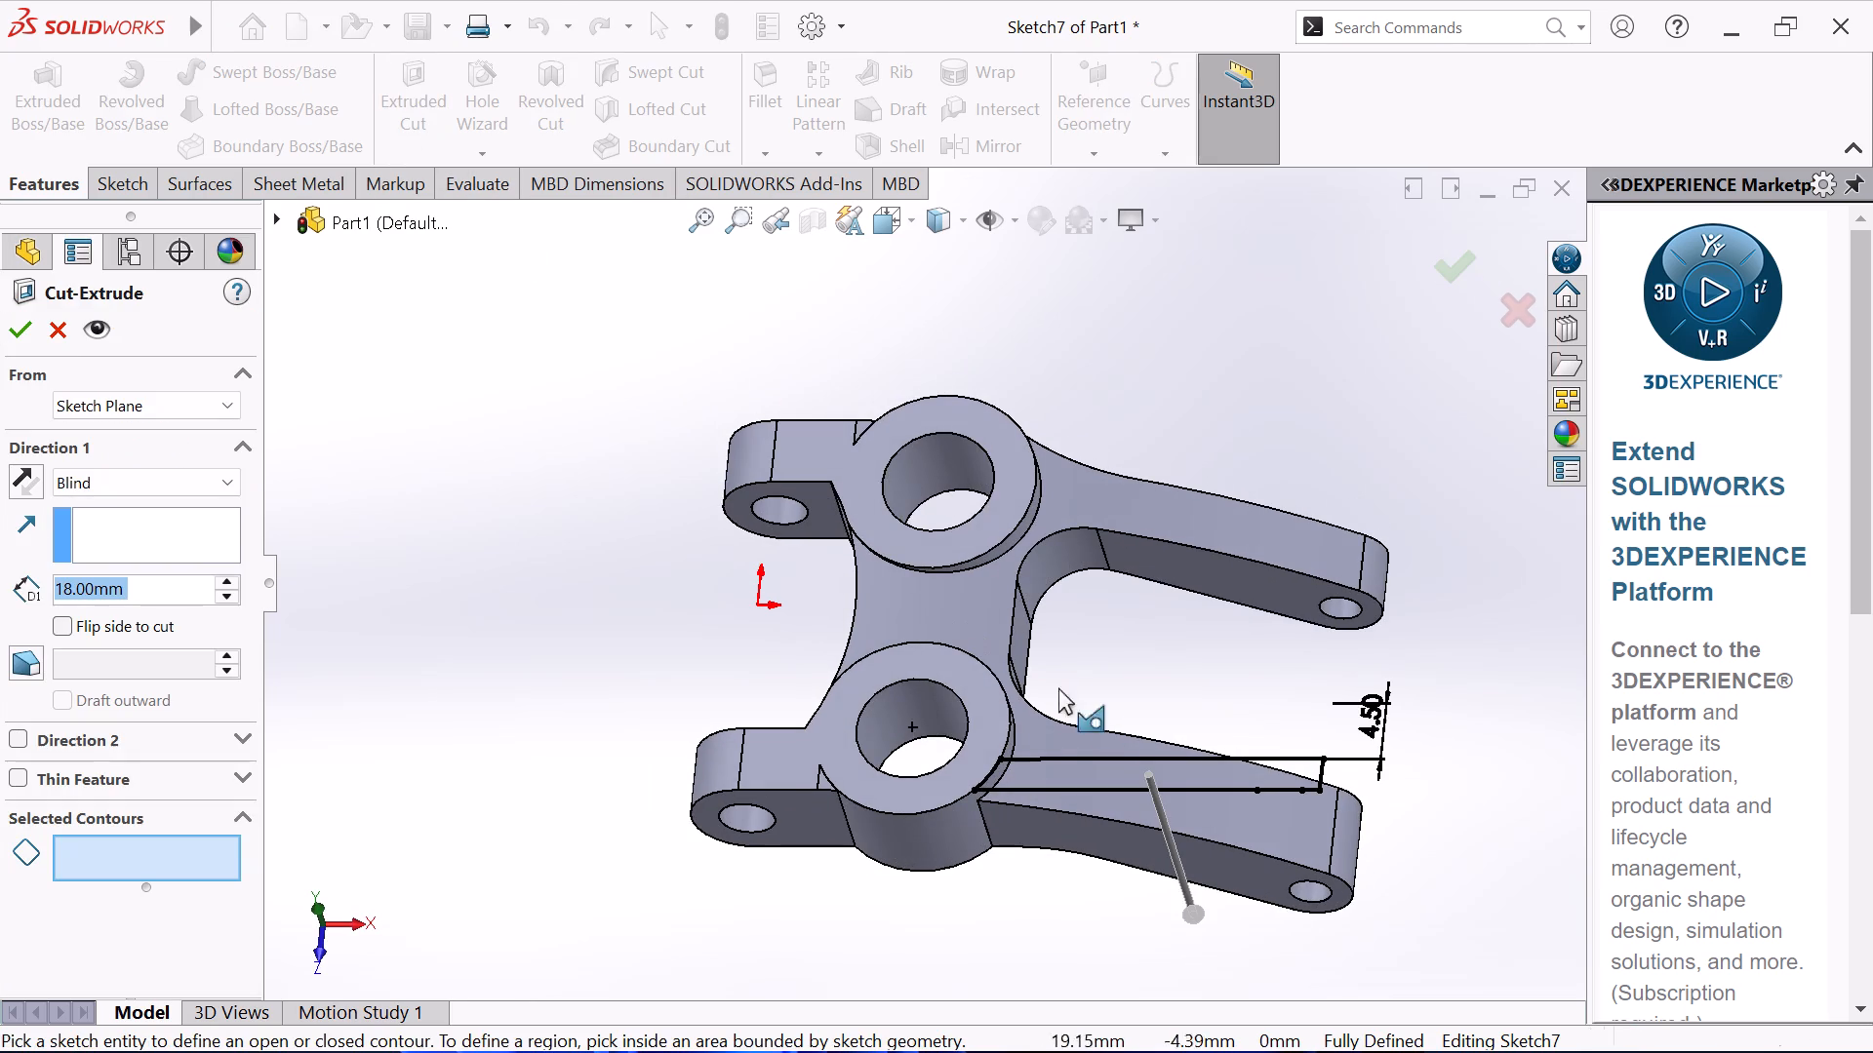
click(1108, 768)
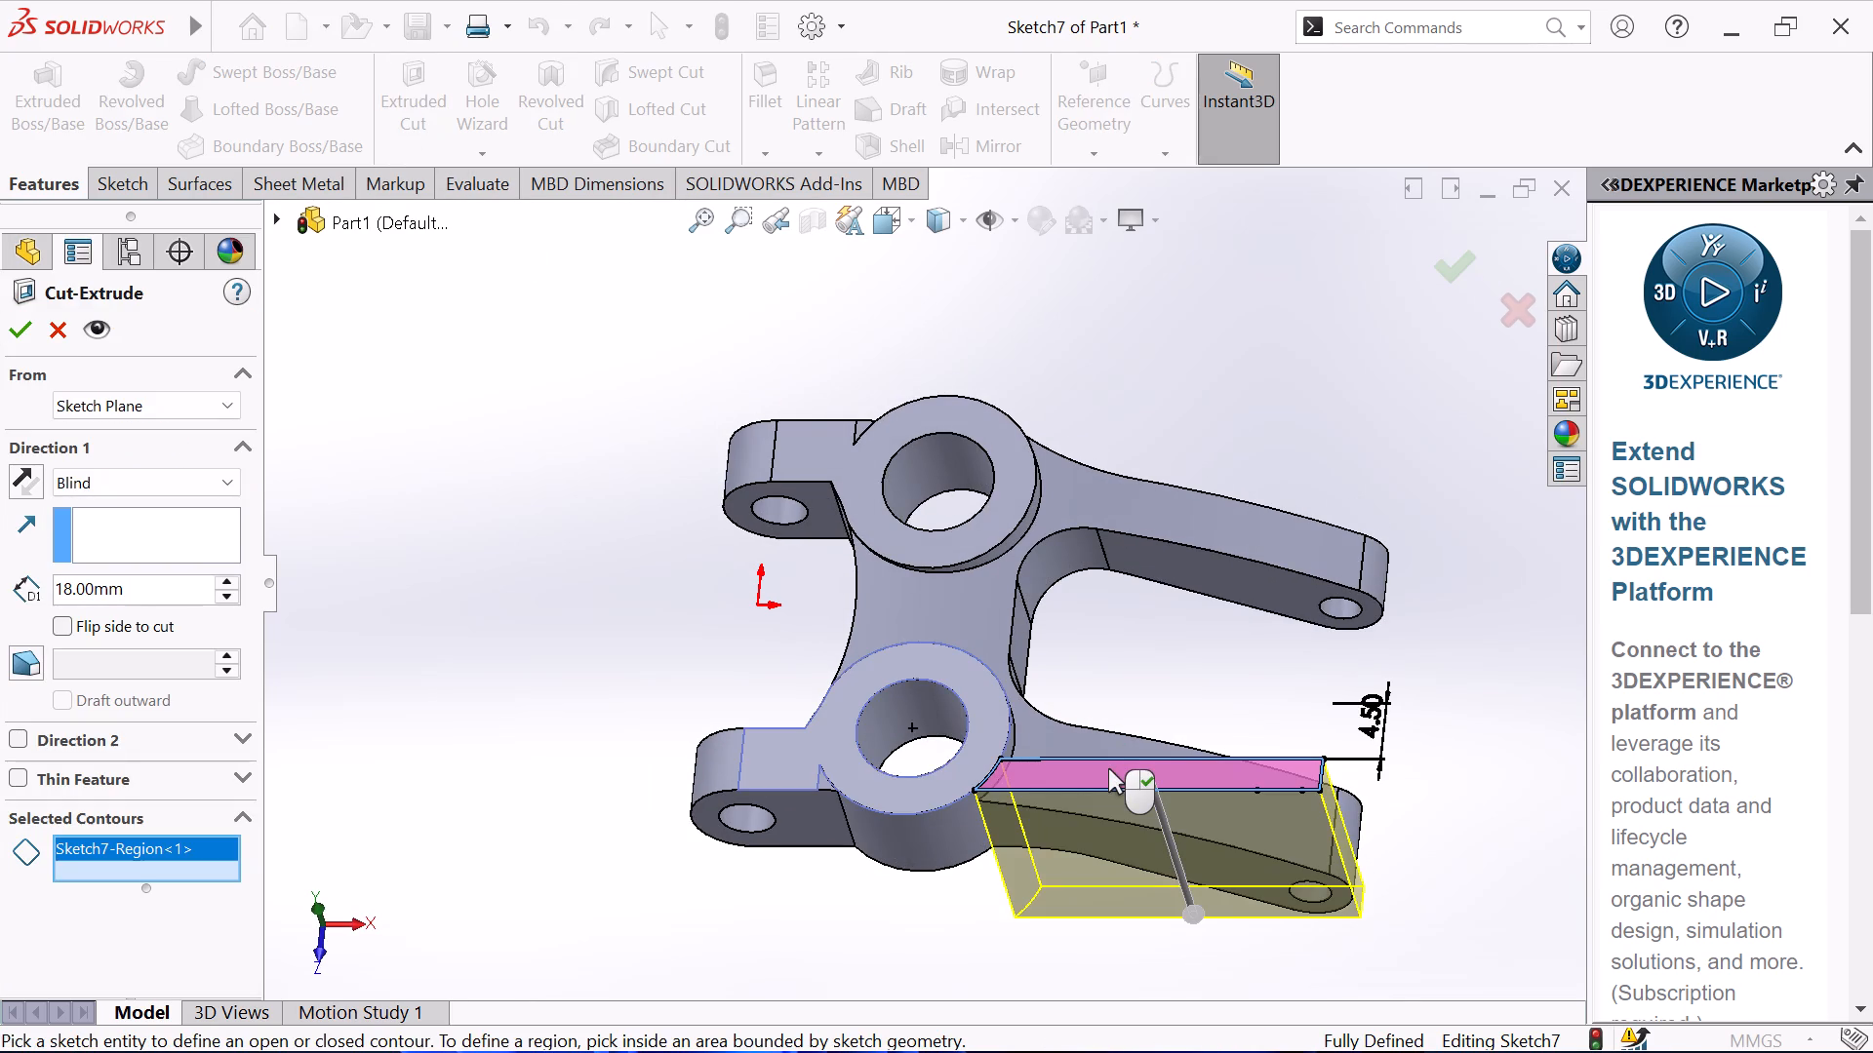
click(16, 327)
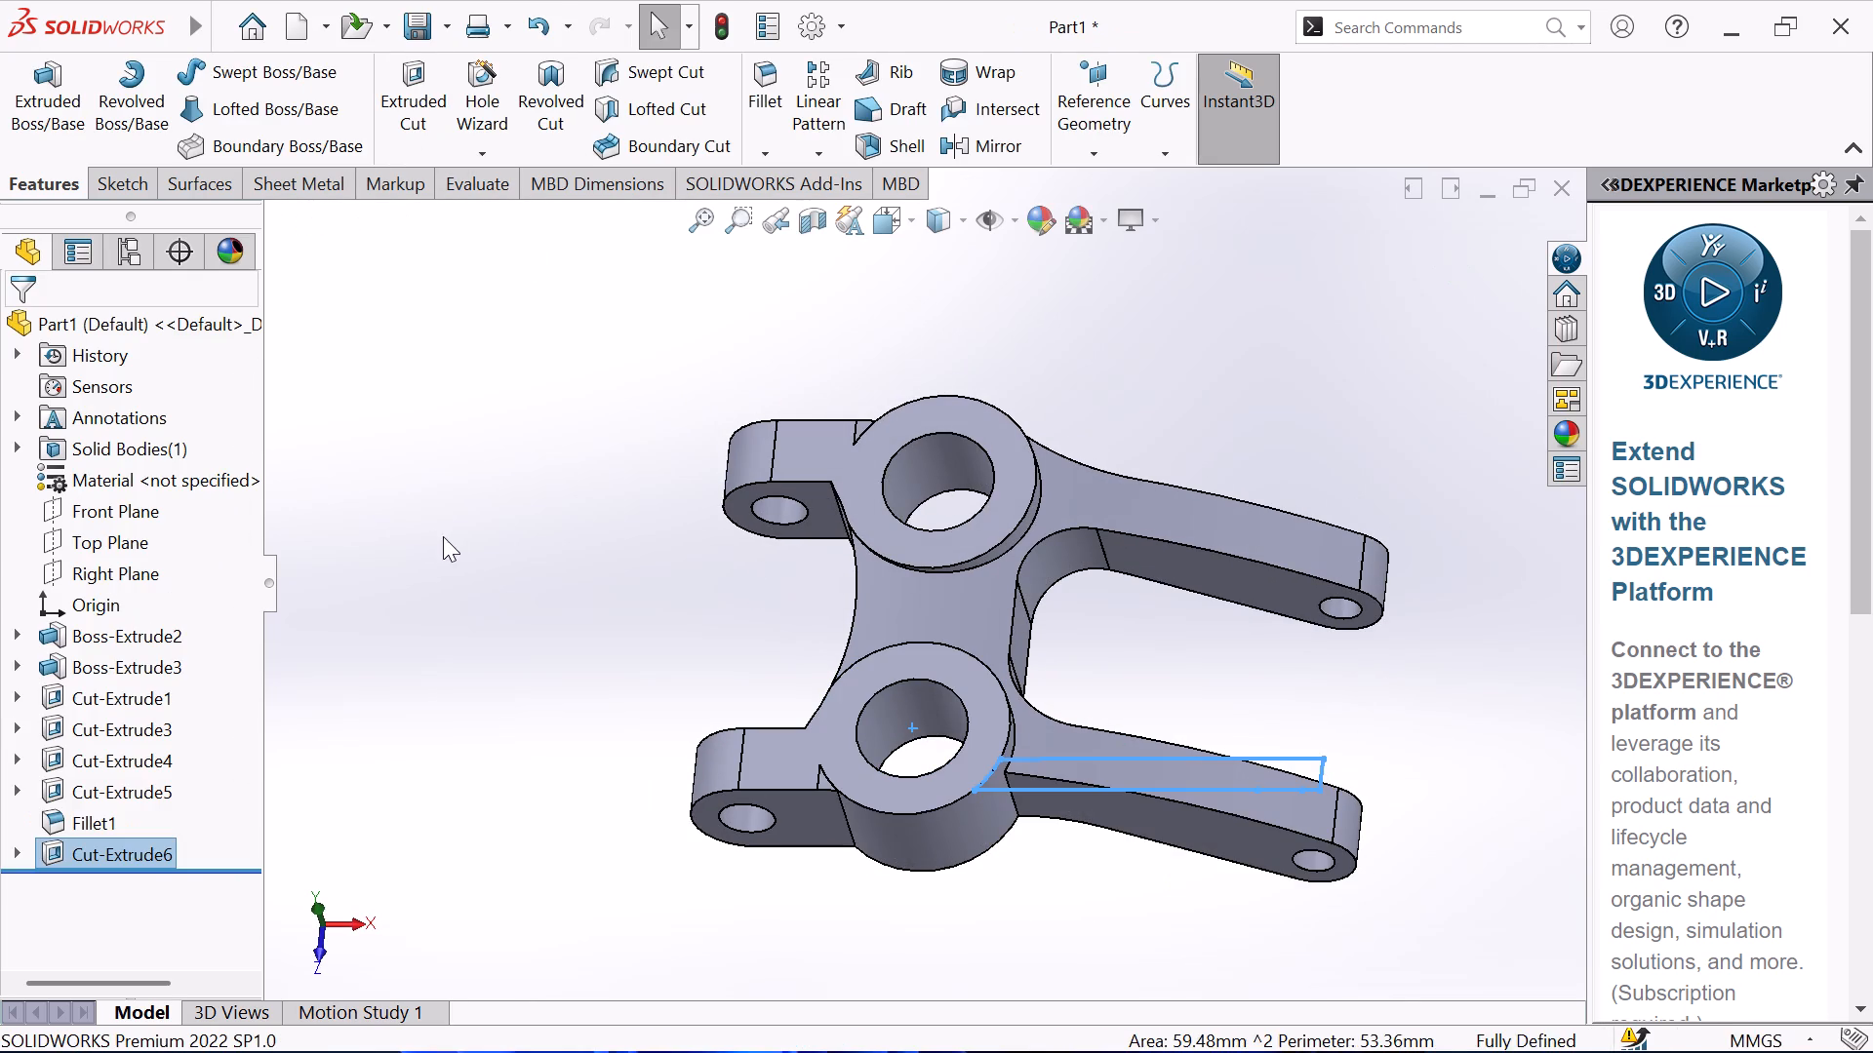
Fillet the edge where the lower arm's outer cut meets the boss with a 15 mm radius.
click(454, 540)
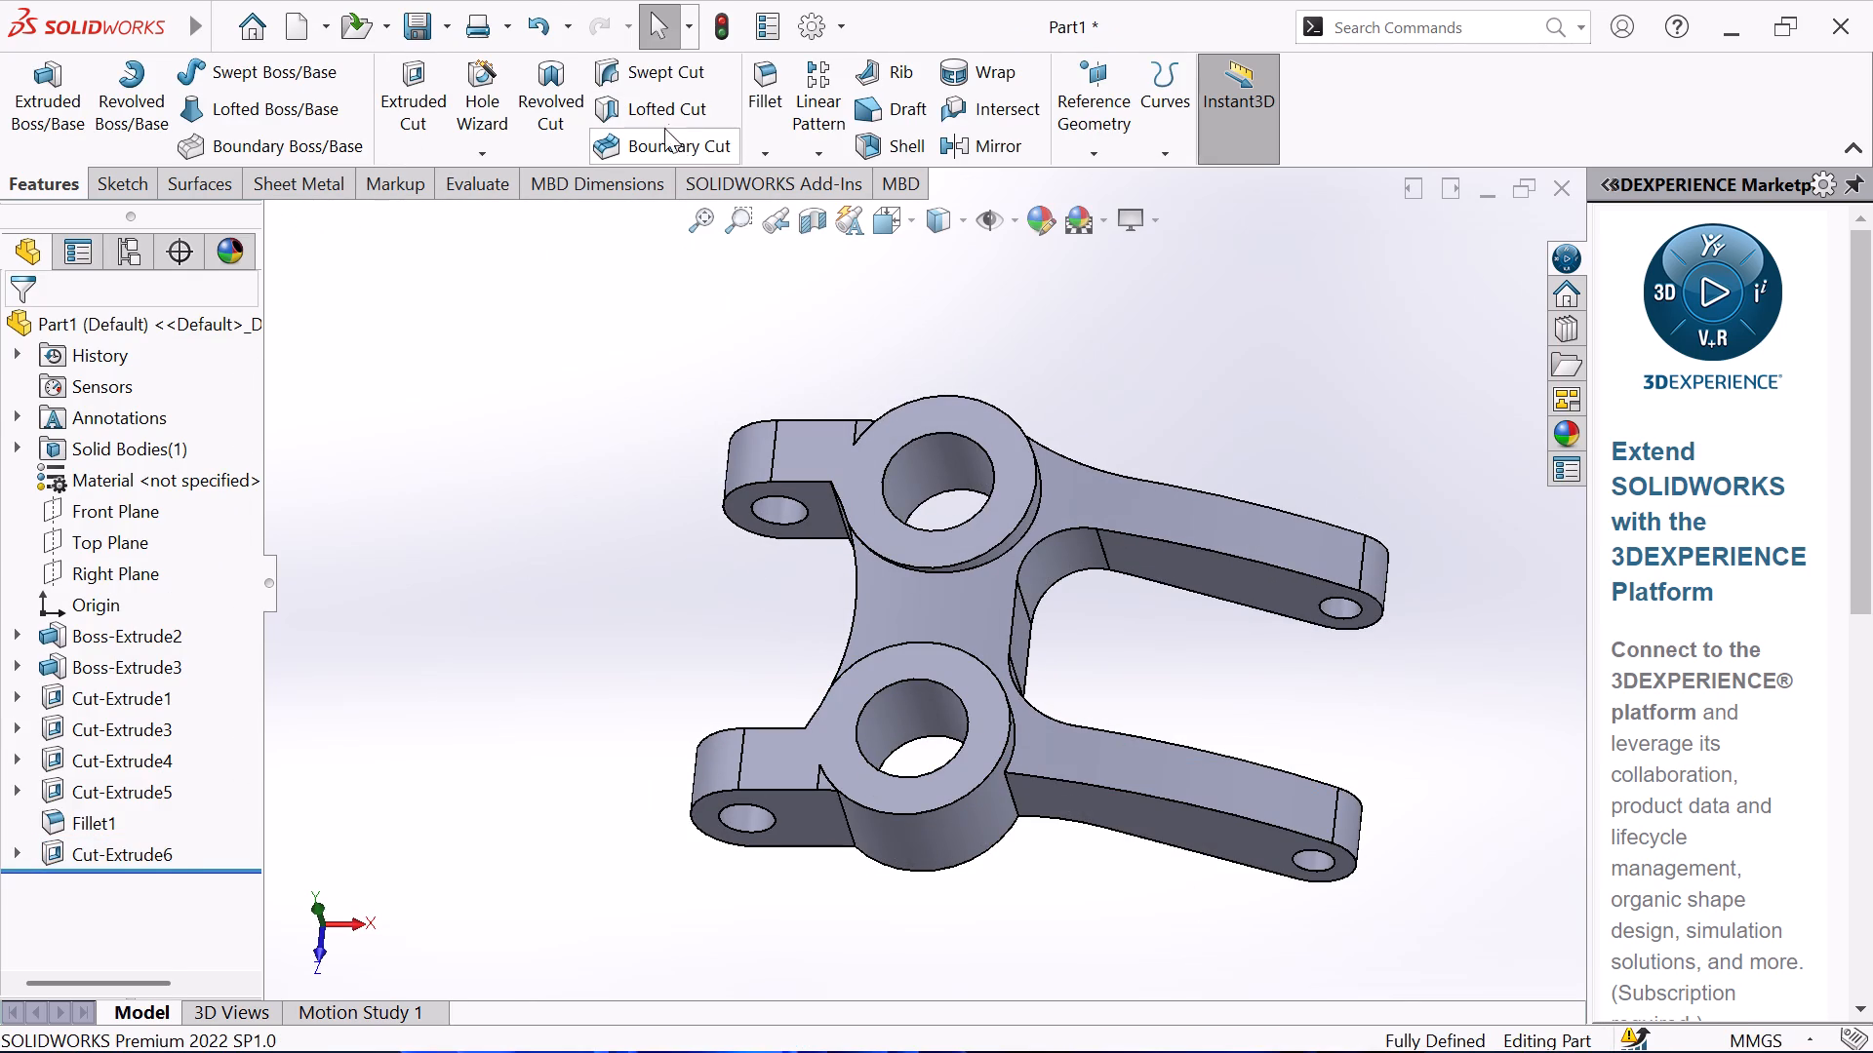
click(761, 68)
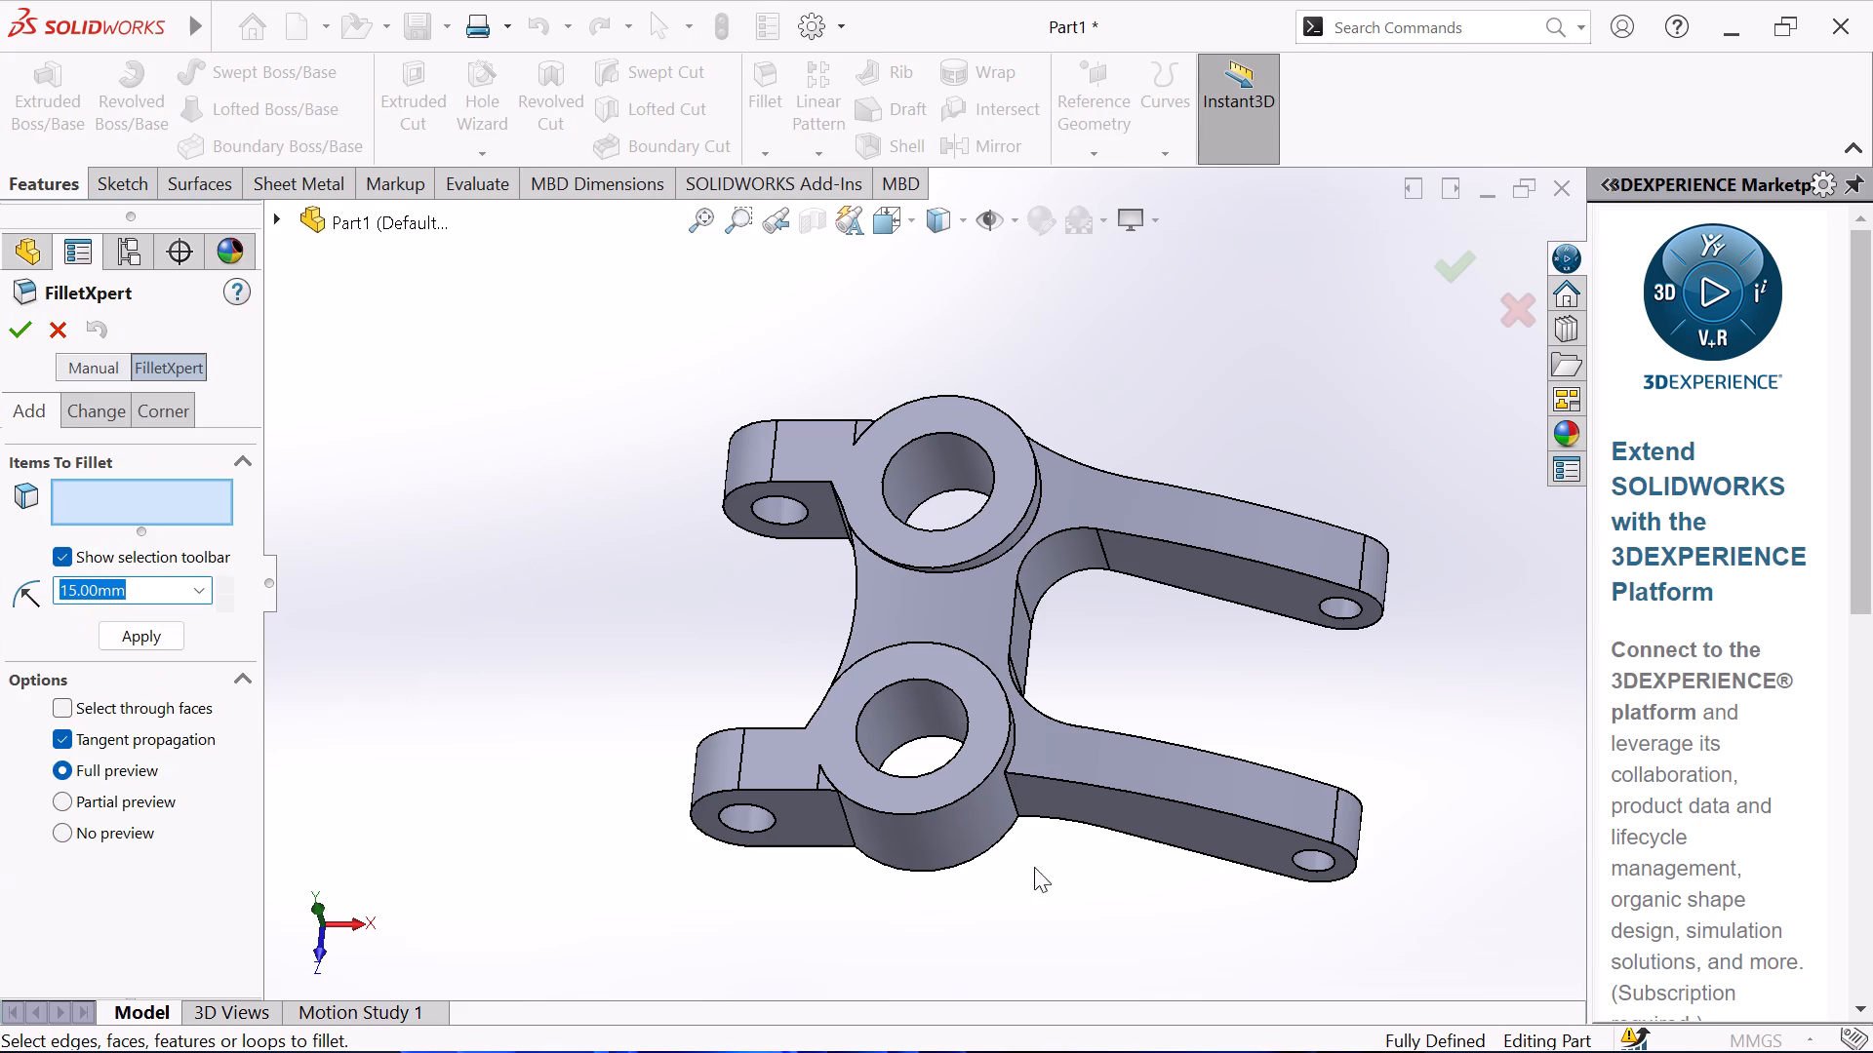
click(1013, 789)
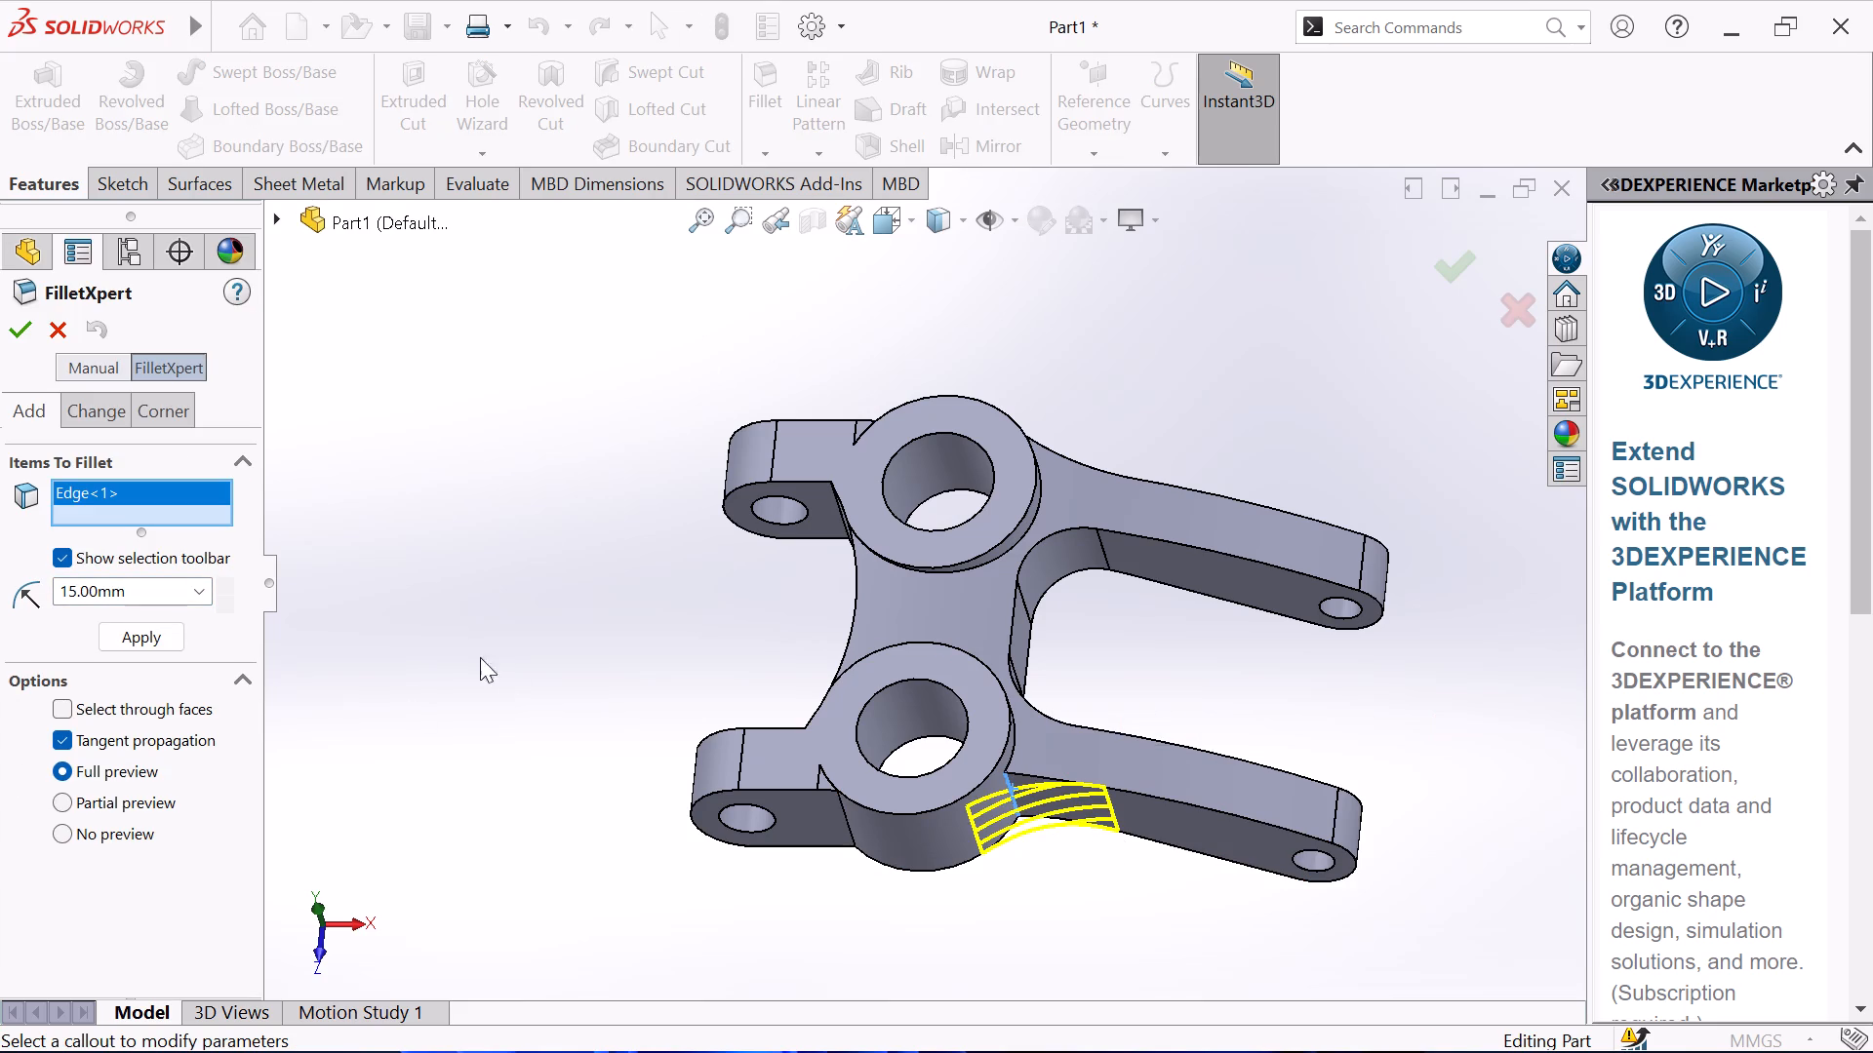
click(10, 325)
click(676, 458)
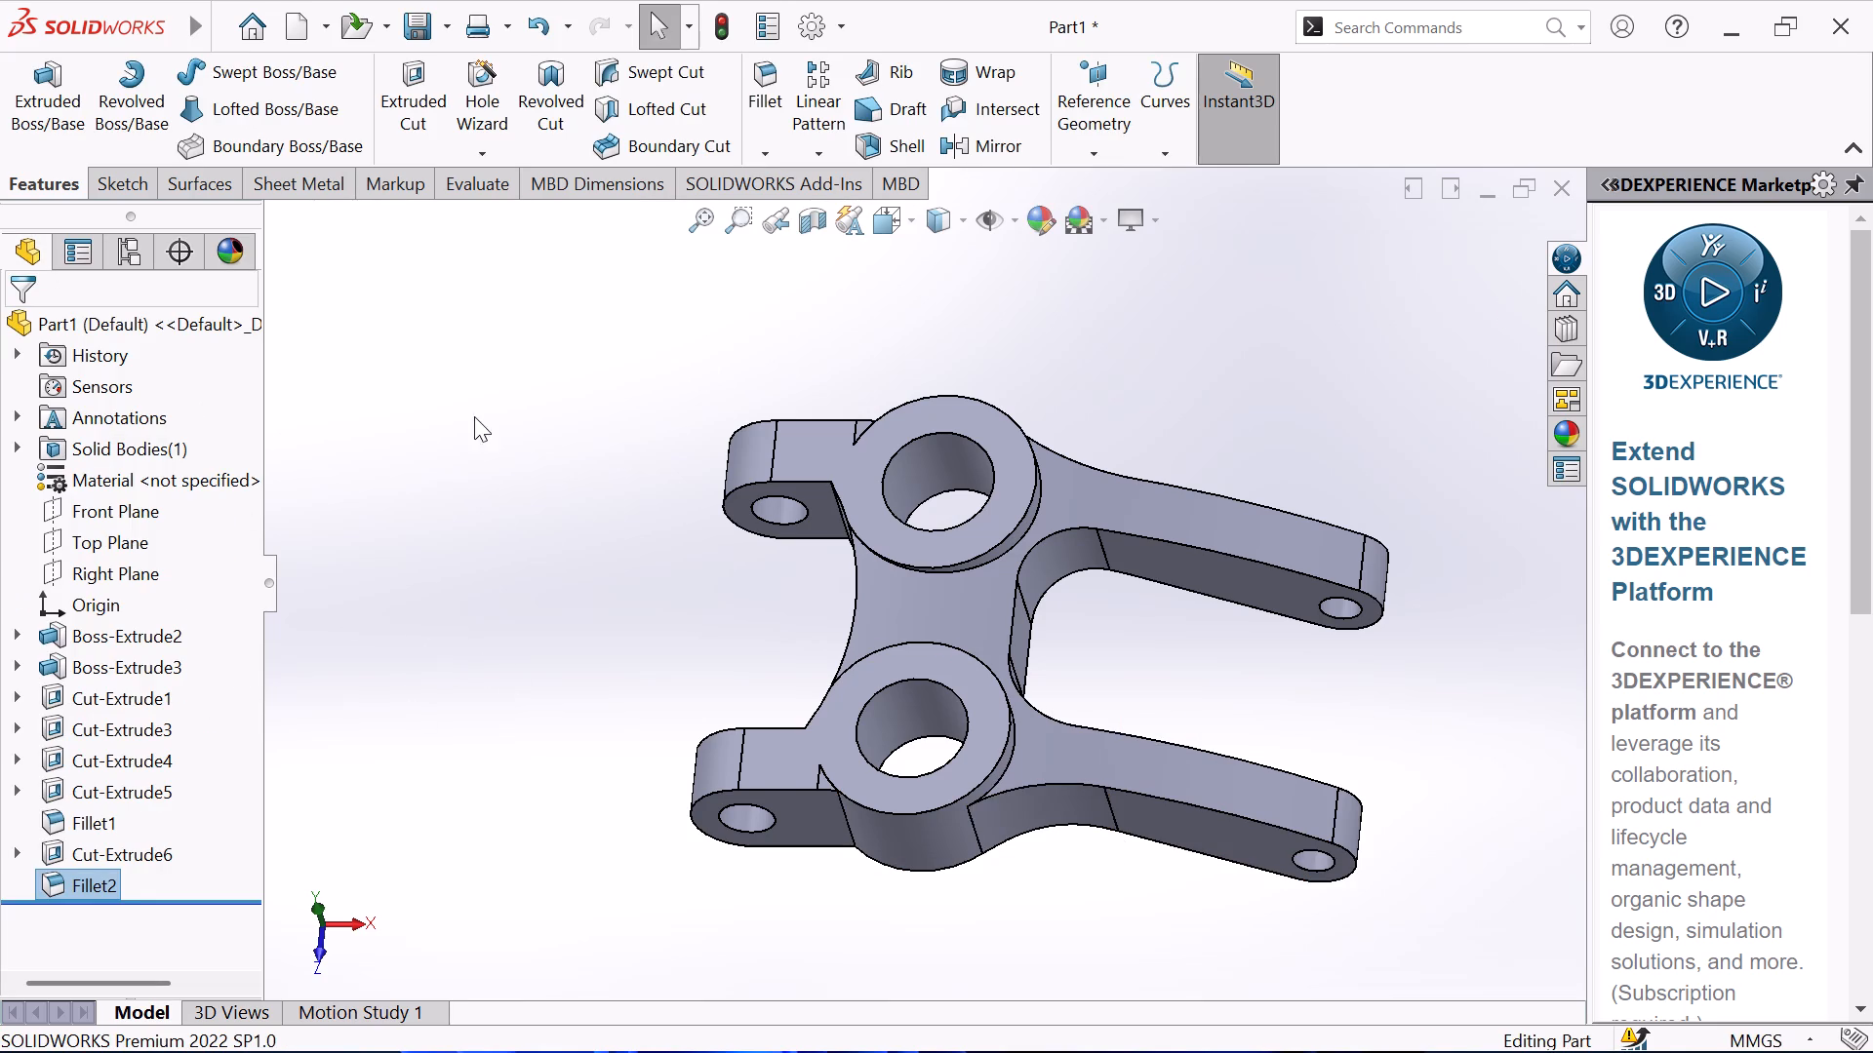
Open a new sketch on the flat top face of the upper boss.
middle_drag(477, 417, 484, 535)
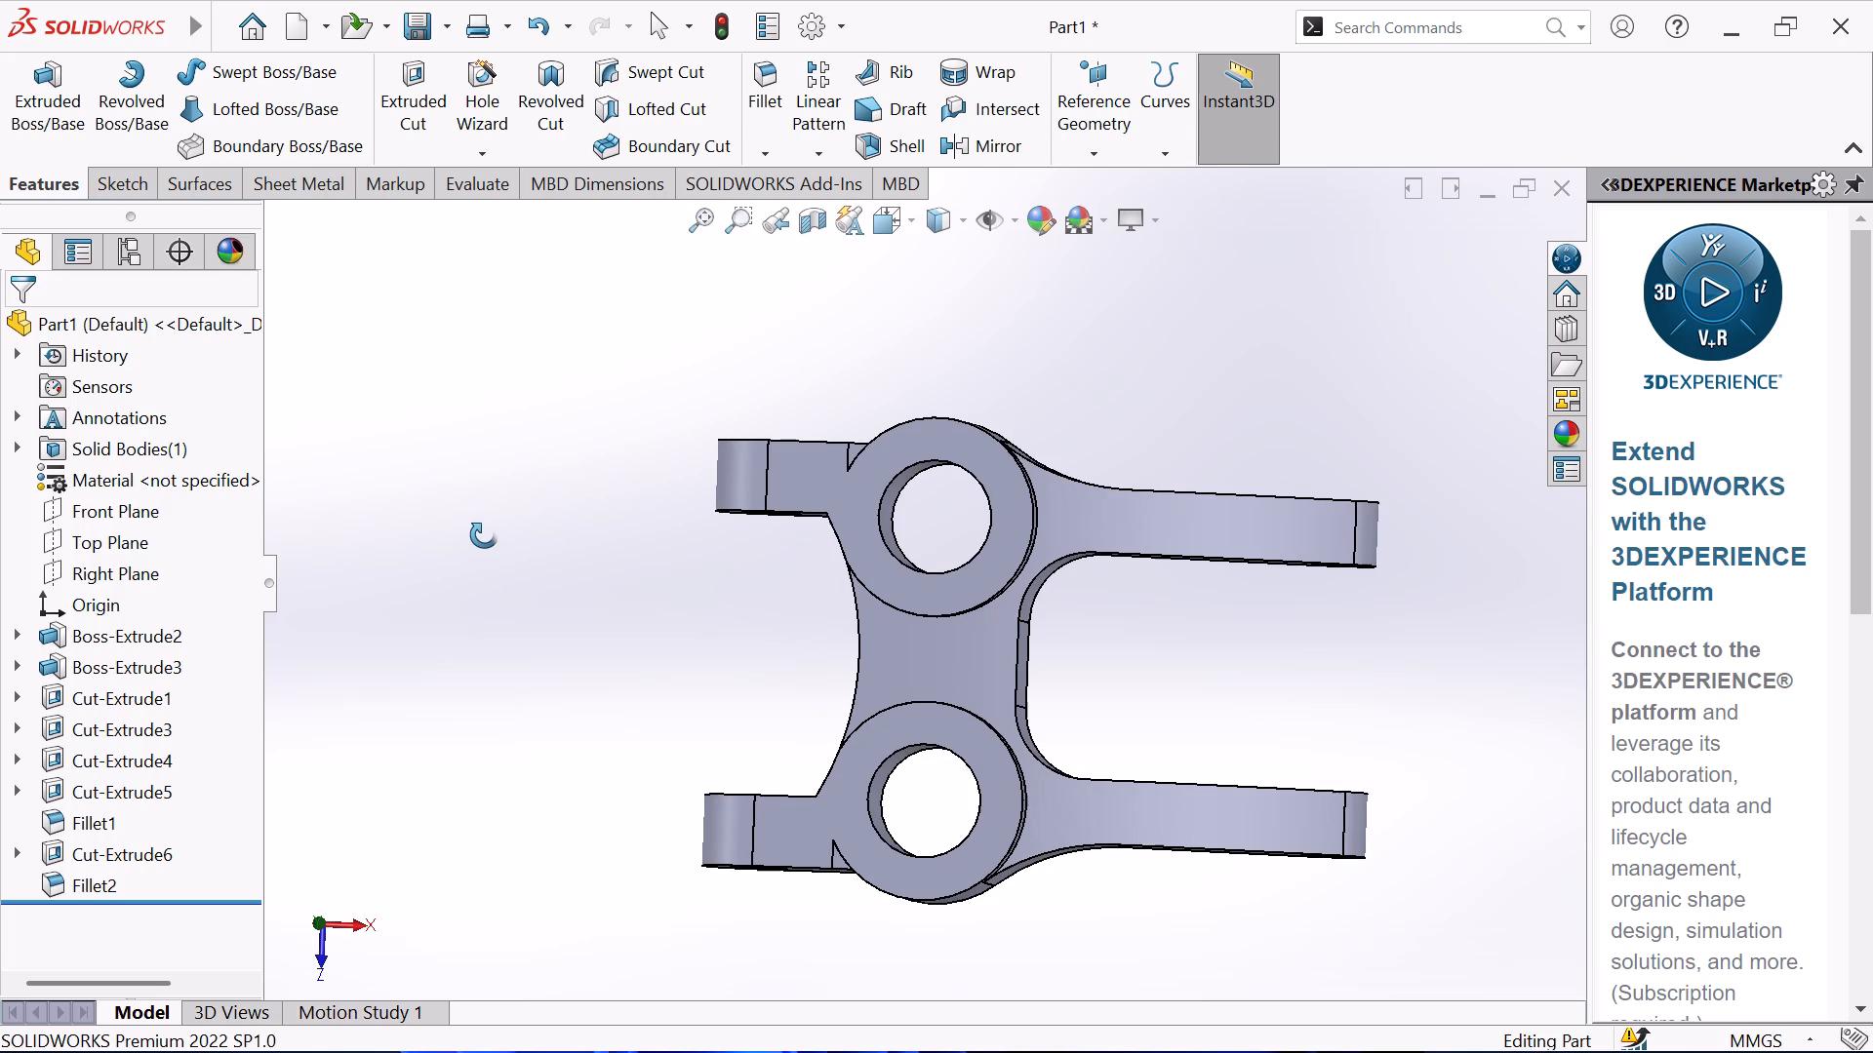
middle_drag(484, 535, 446, 416)
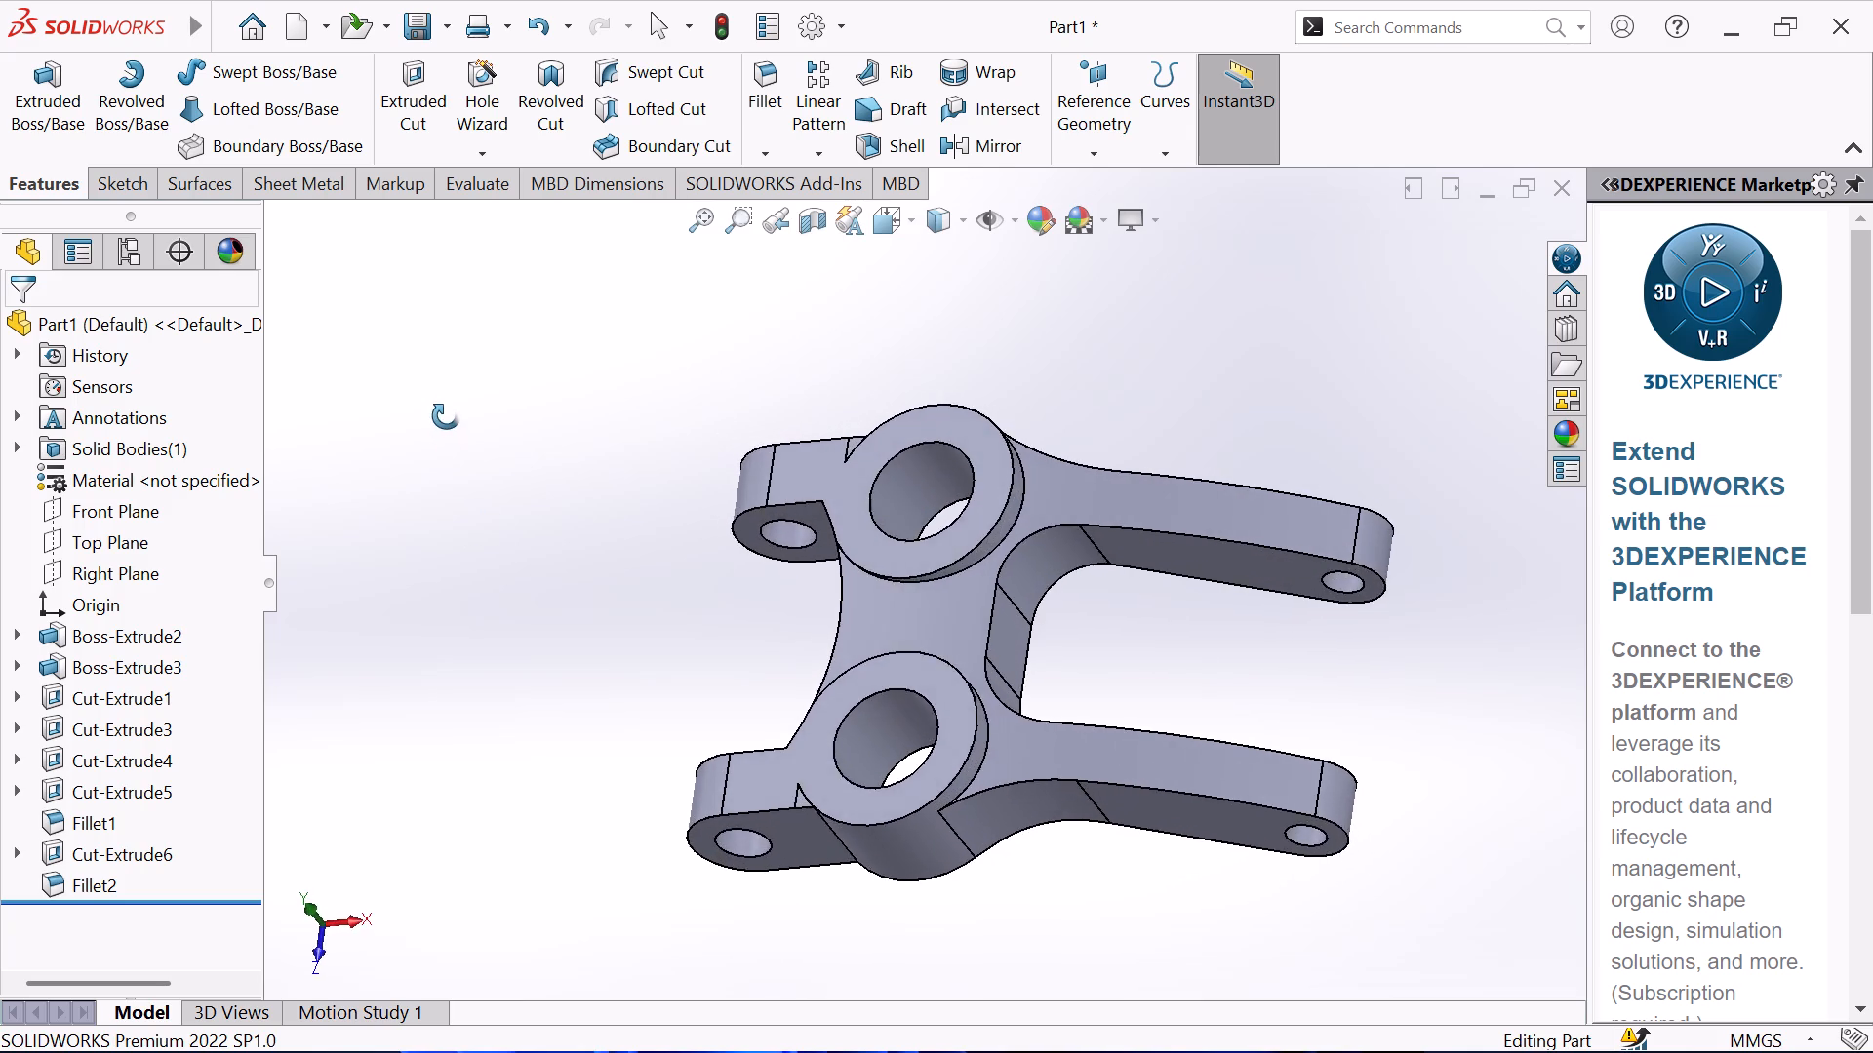
middle_drag(446, 416, 489, 261)
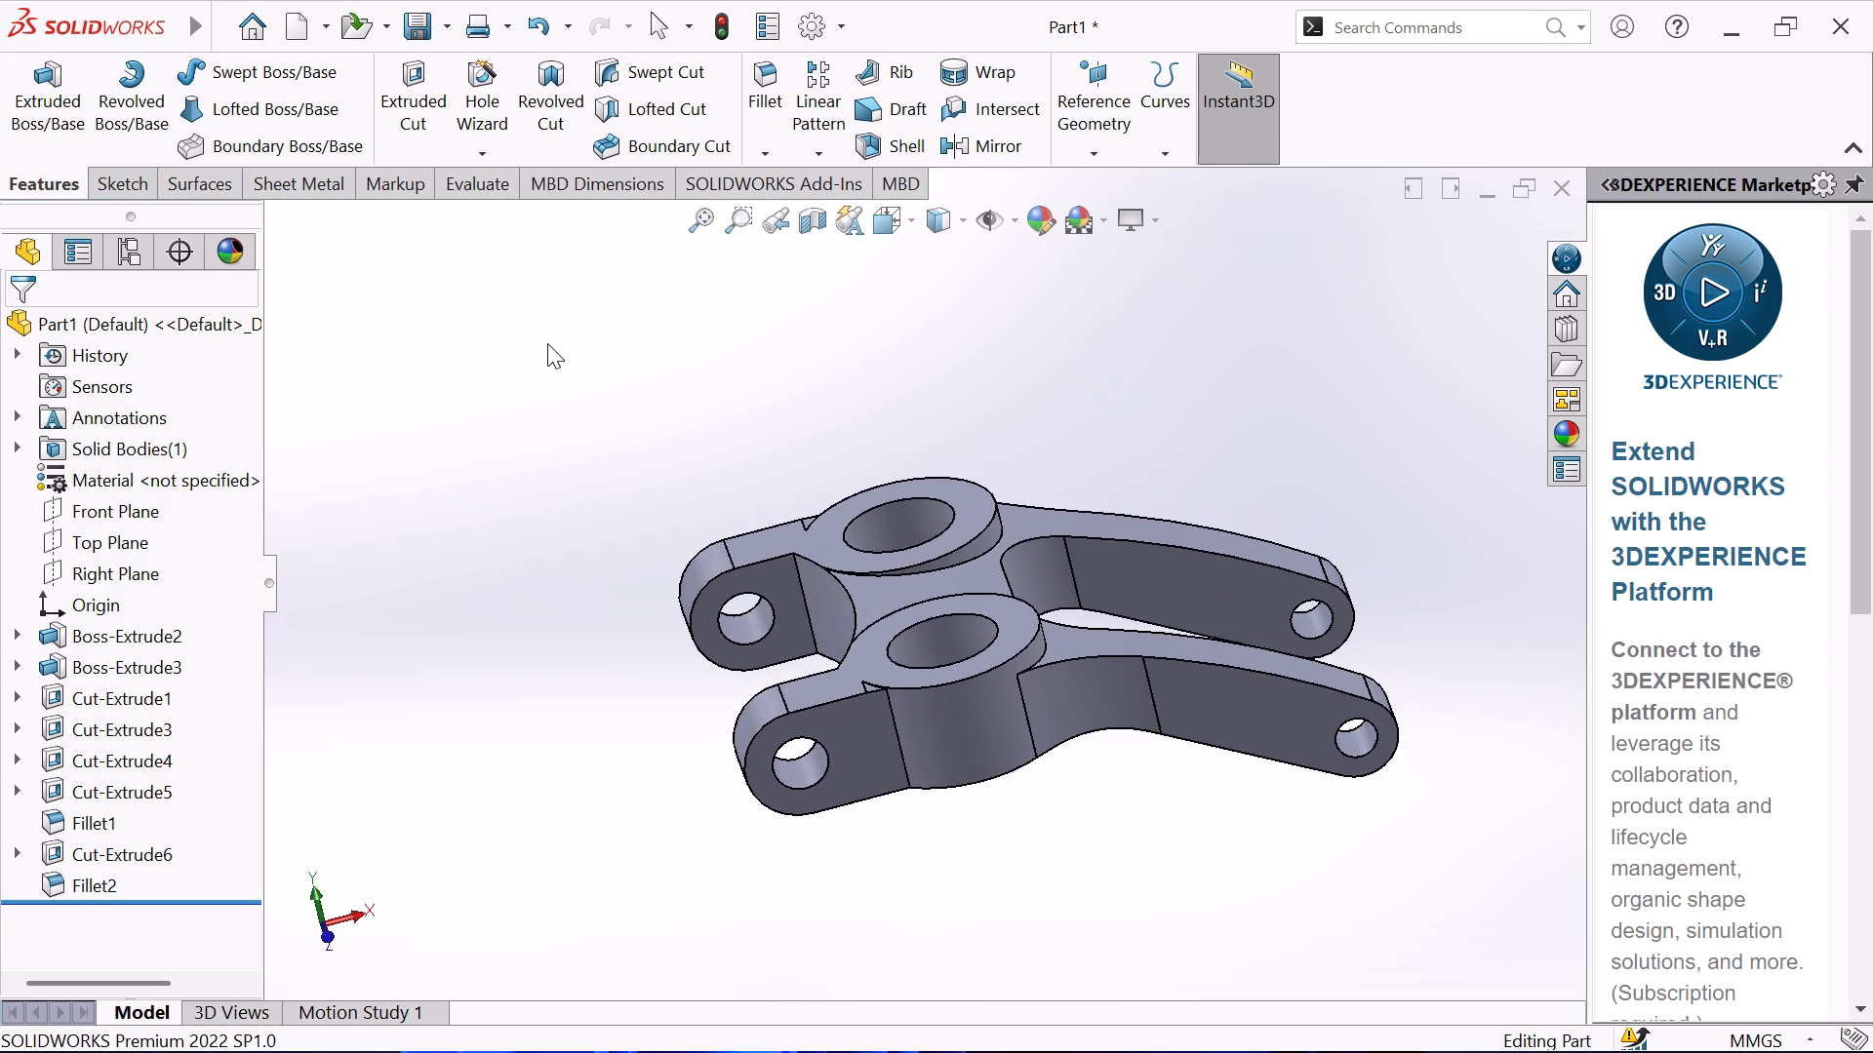
scroll(835, 515, down, 4)
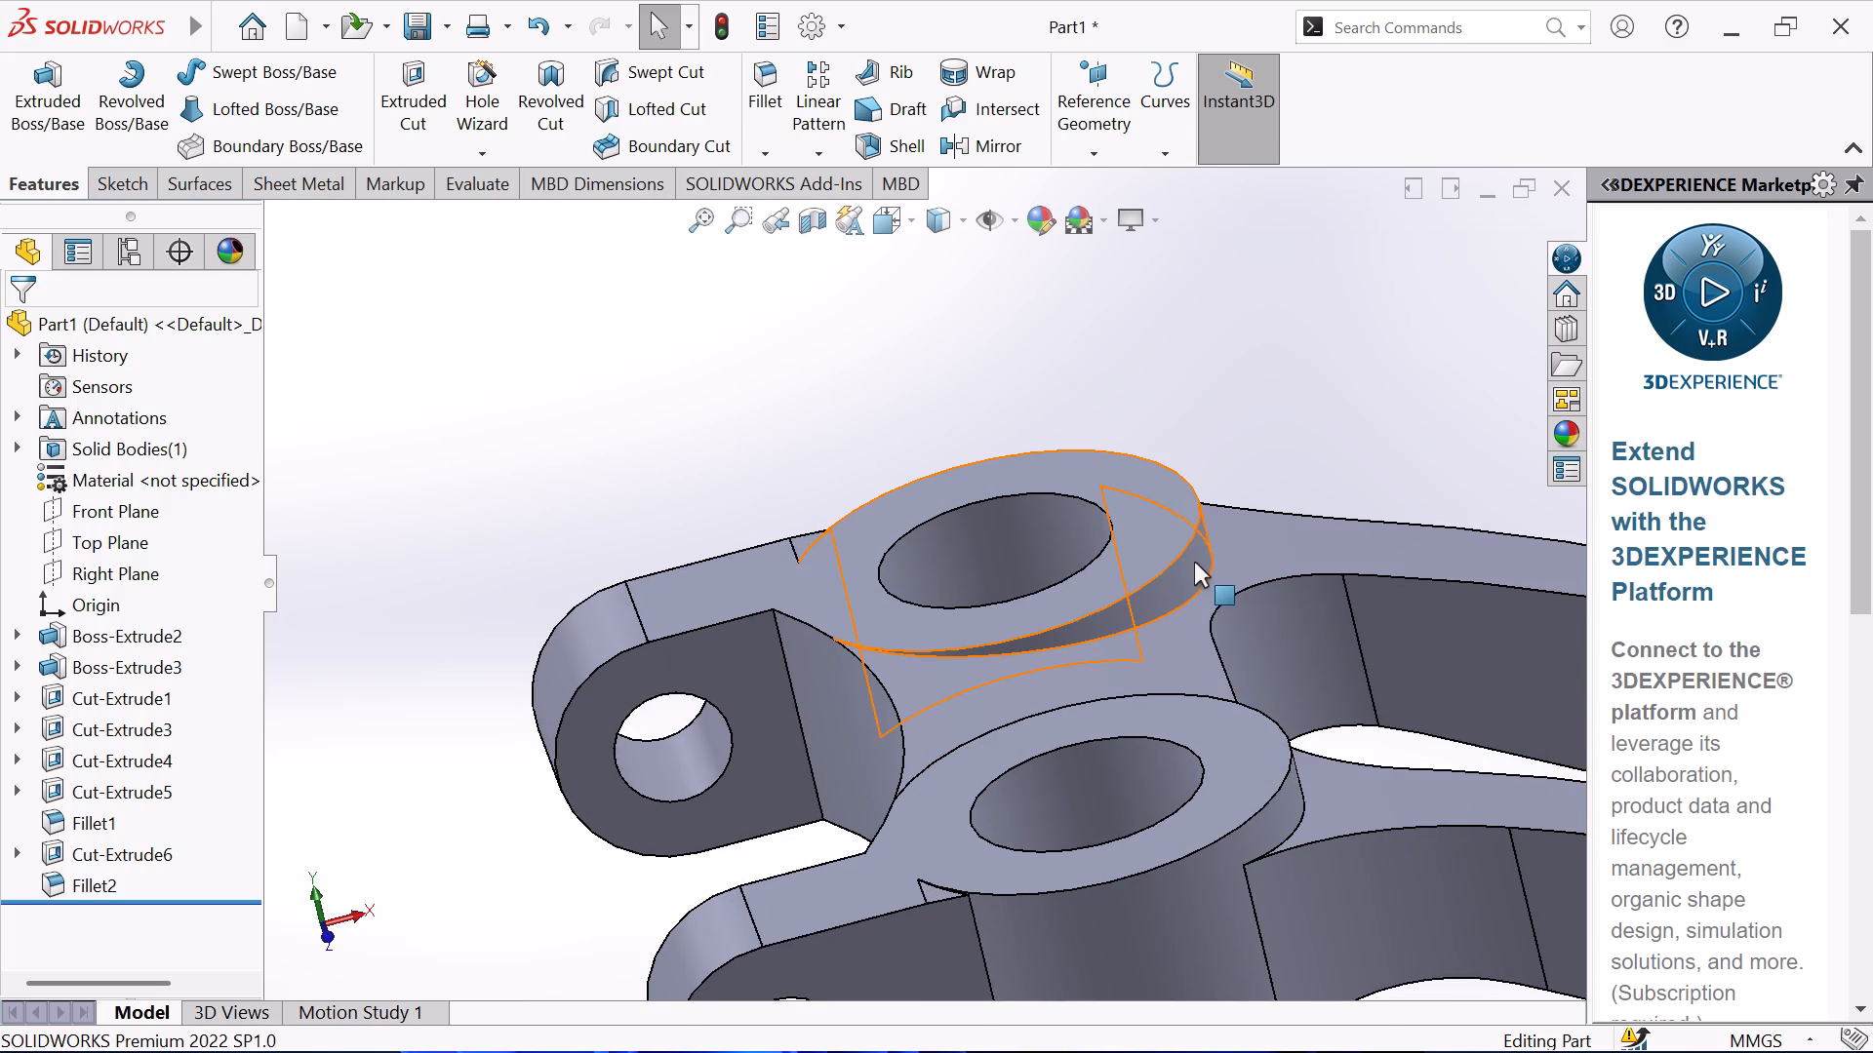
click(1193, 561)
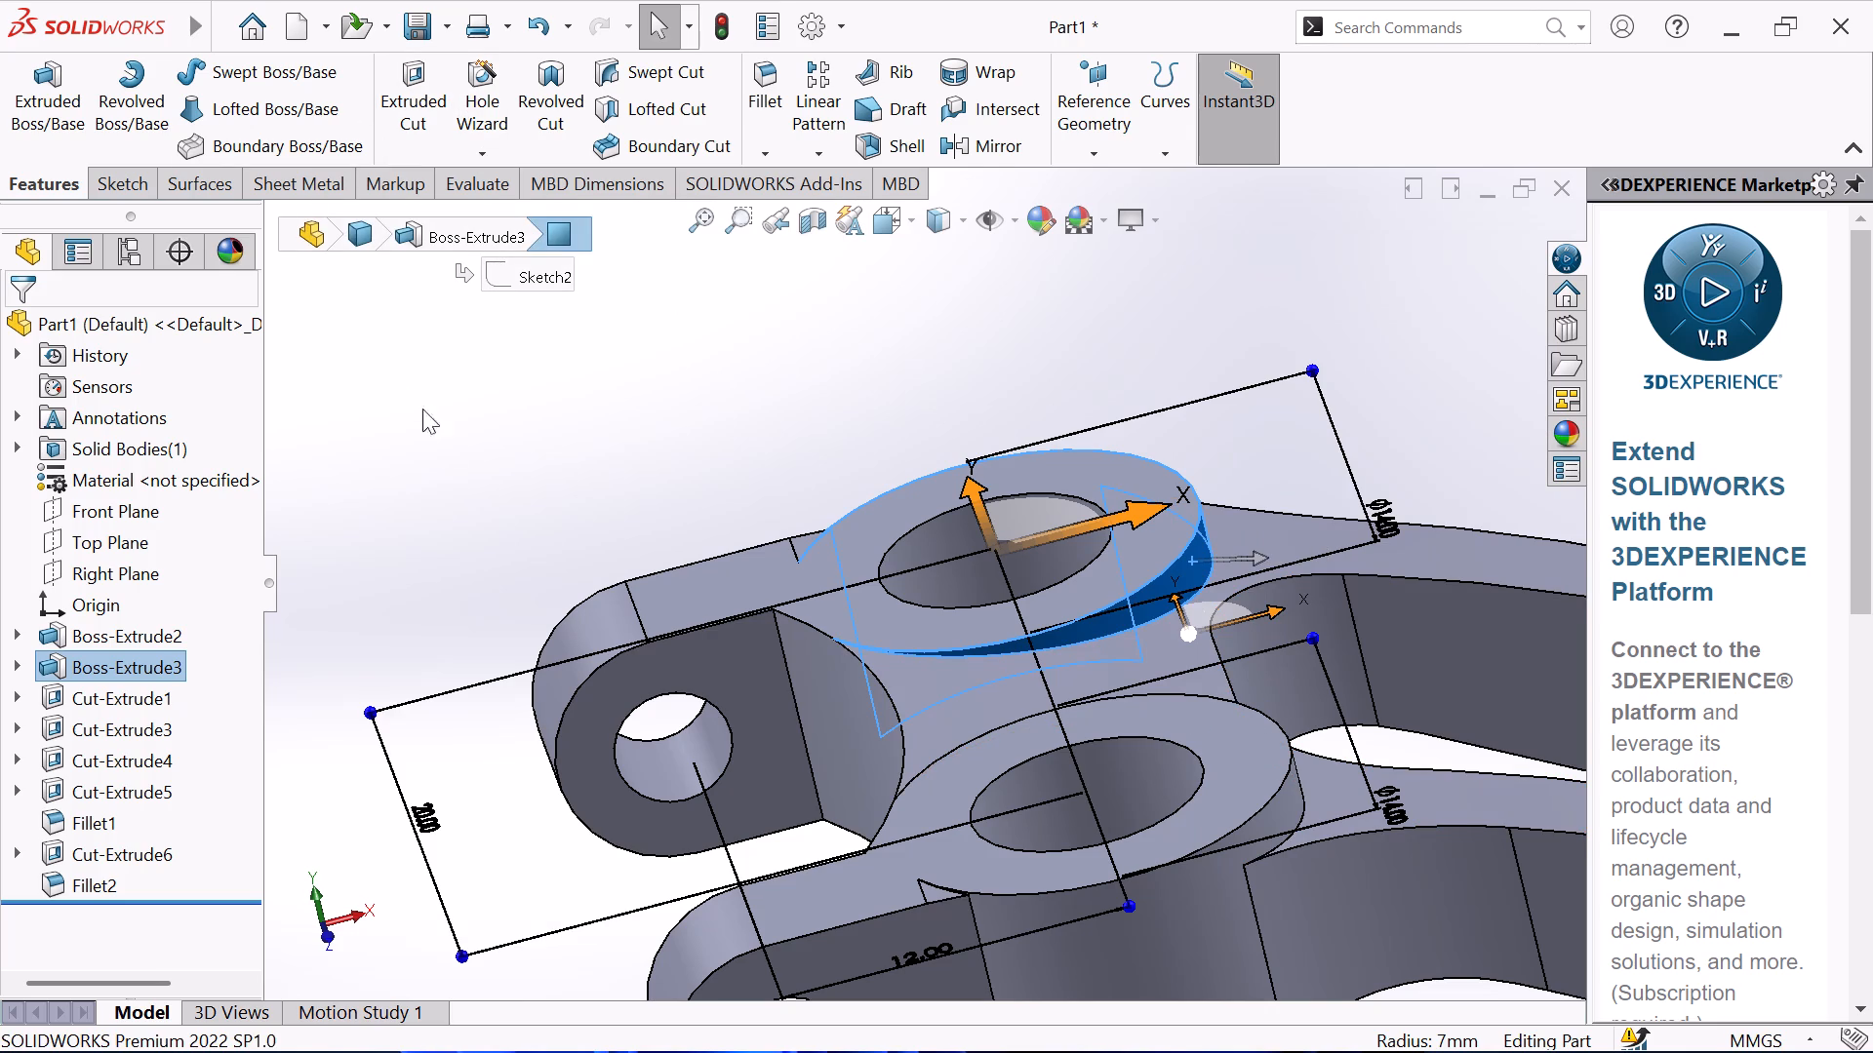
click(447, 453)
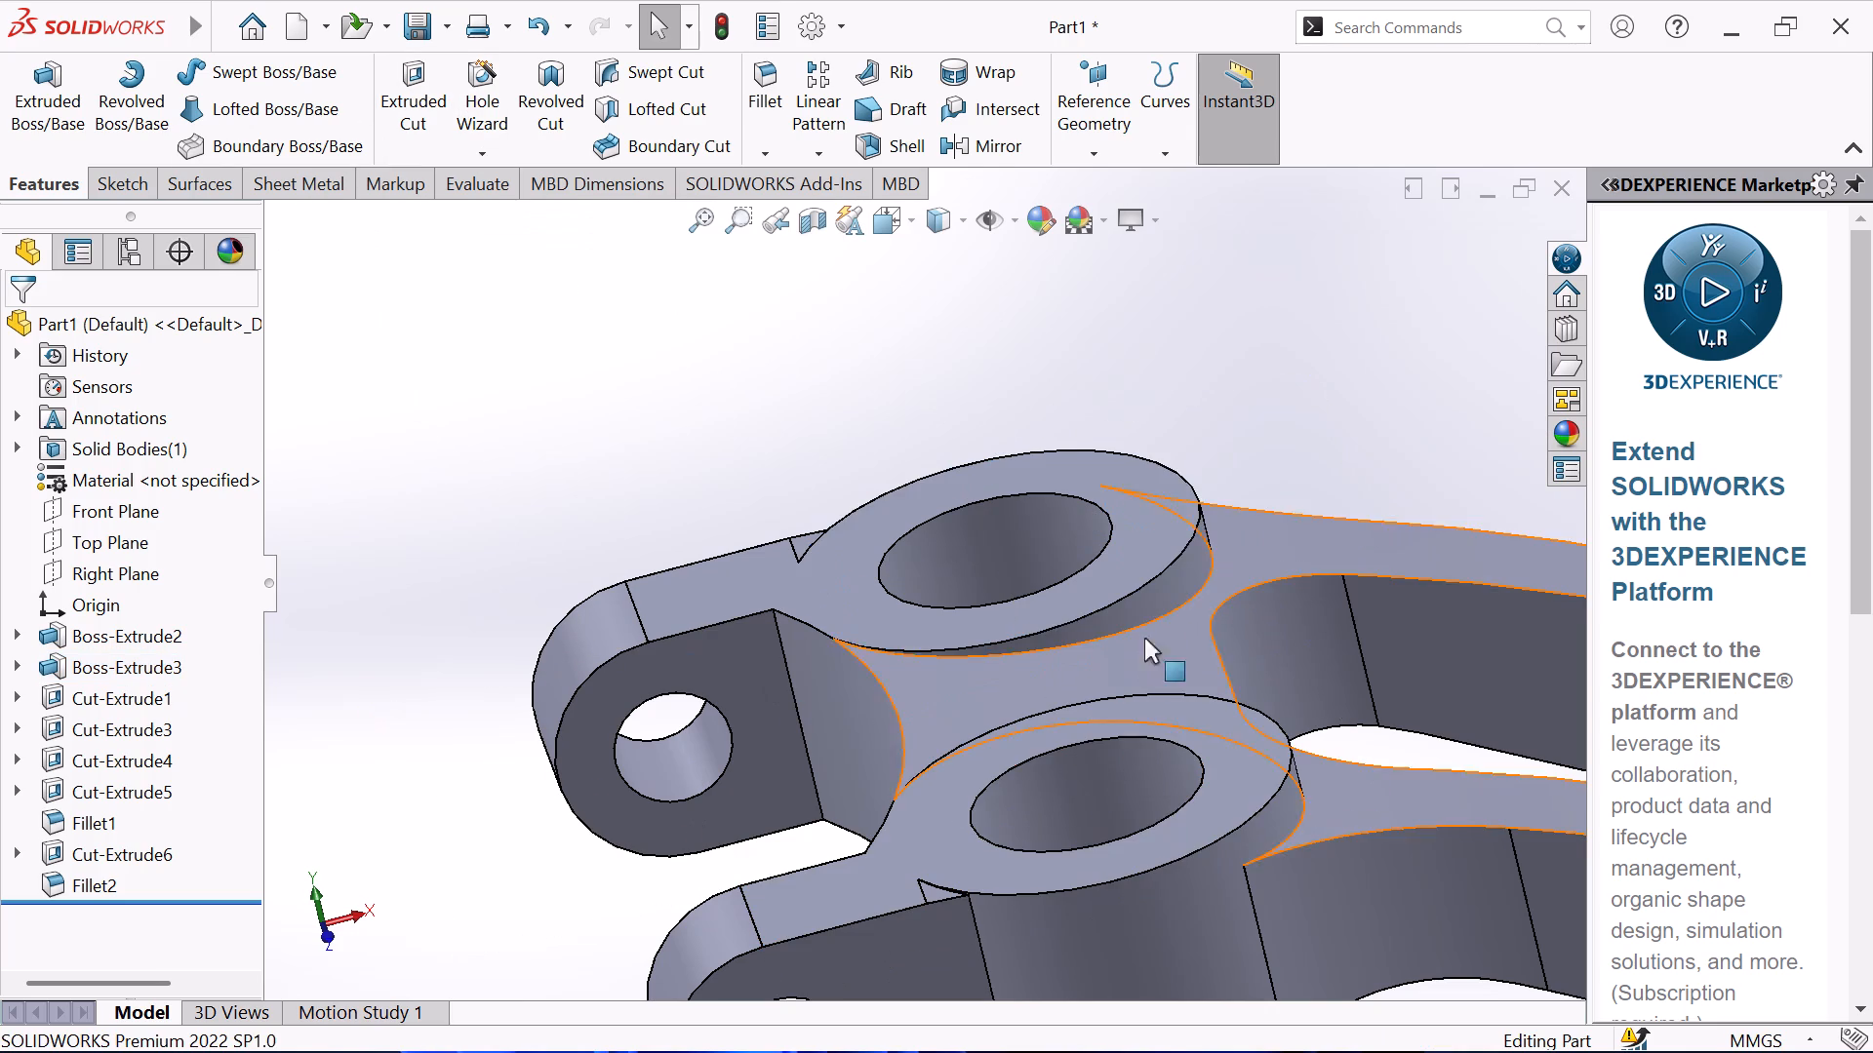
click(1146, 561)
click(1256, 499)
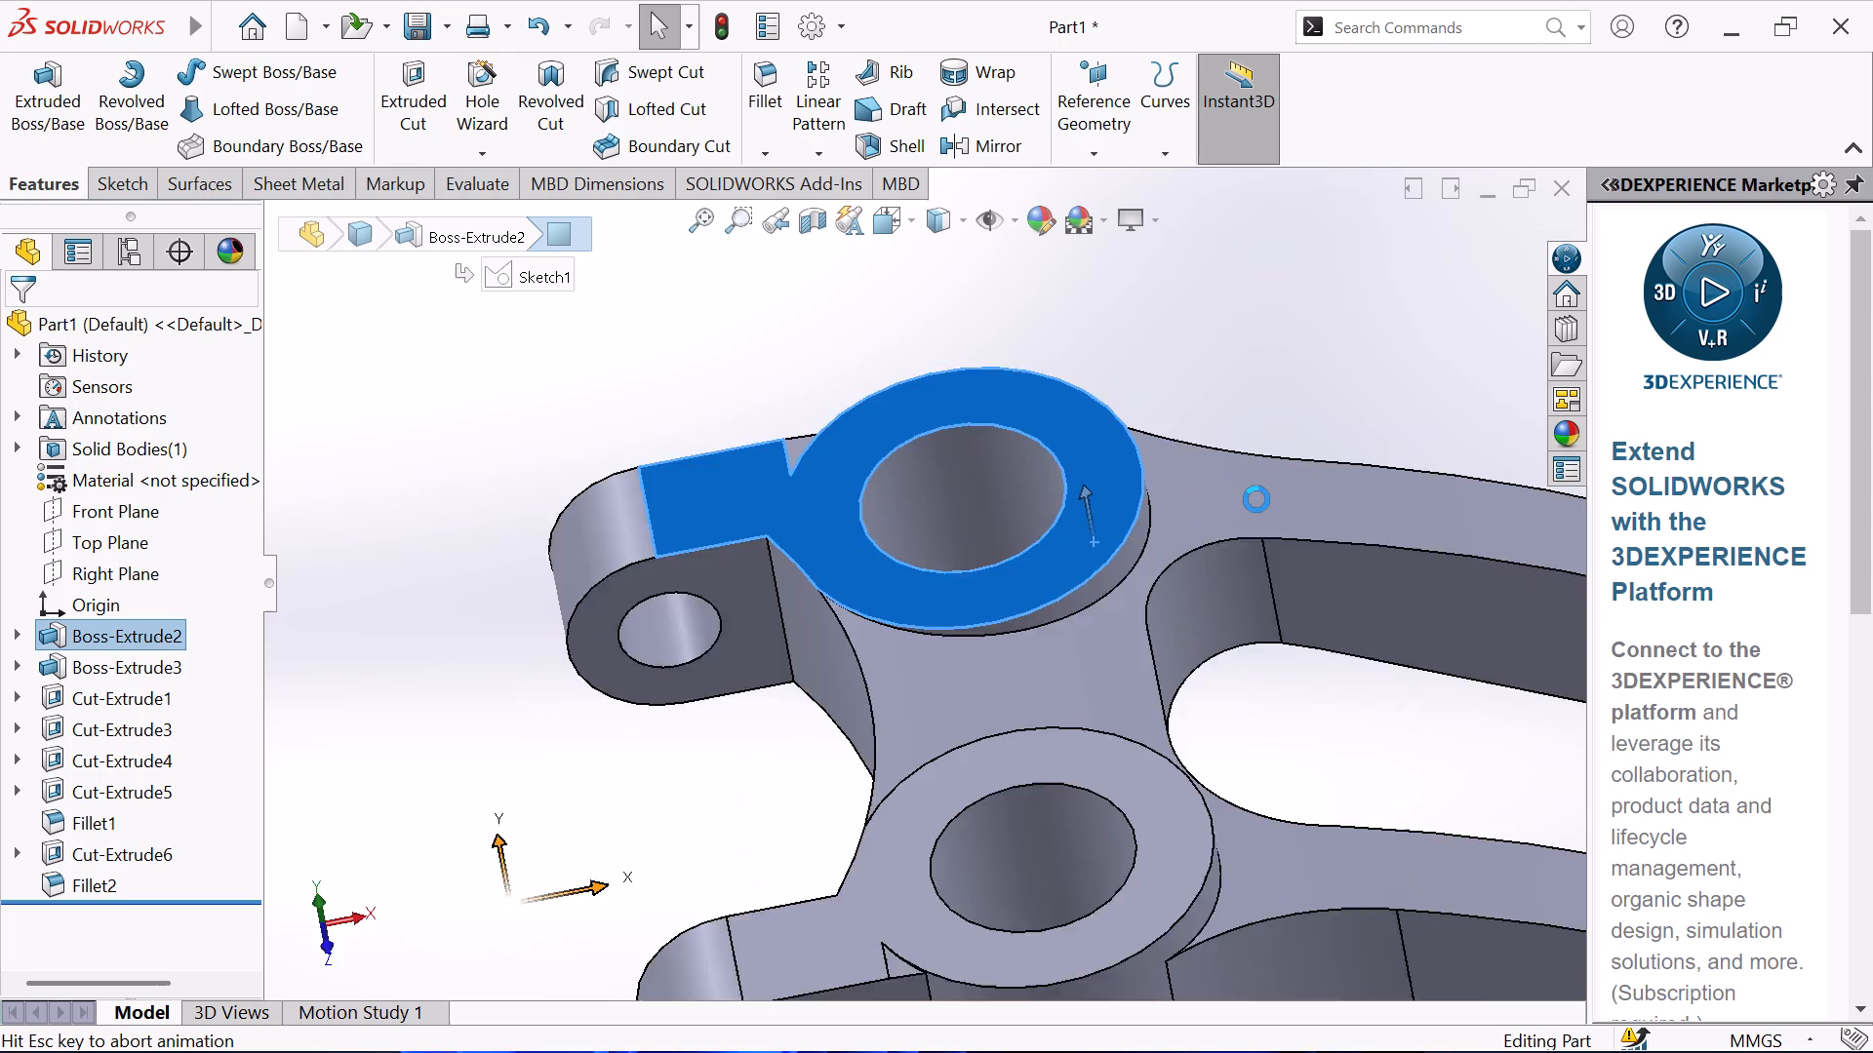
click(1172, 356)
Convert the top and base outer edges of the upper boss's raised rim into sketch arcs.
middle_drag(1147, 515, 1130, 428)
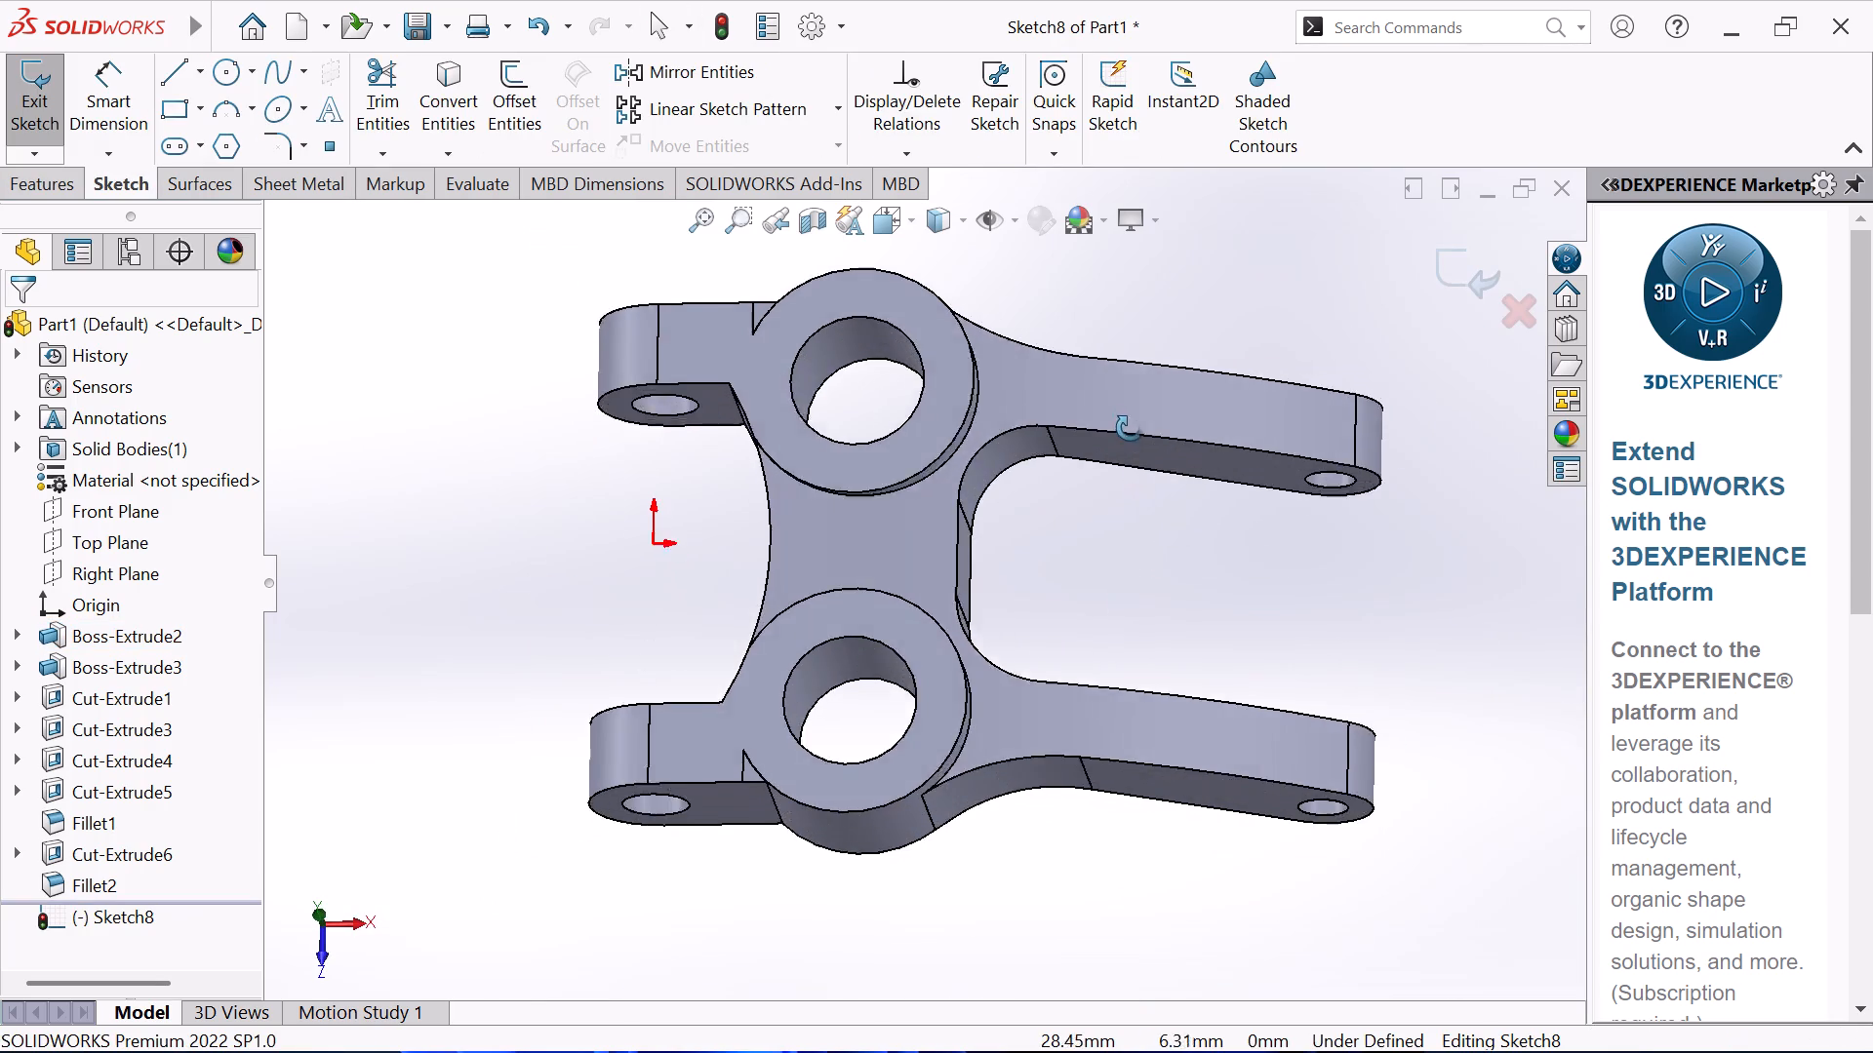
middle_drag(1130, 428, 1122, 373)
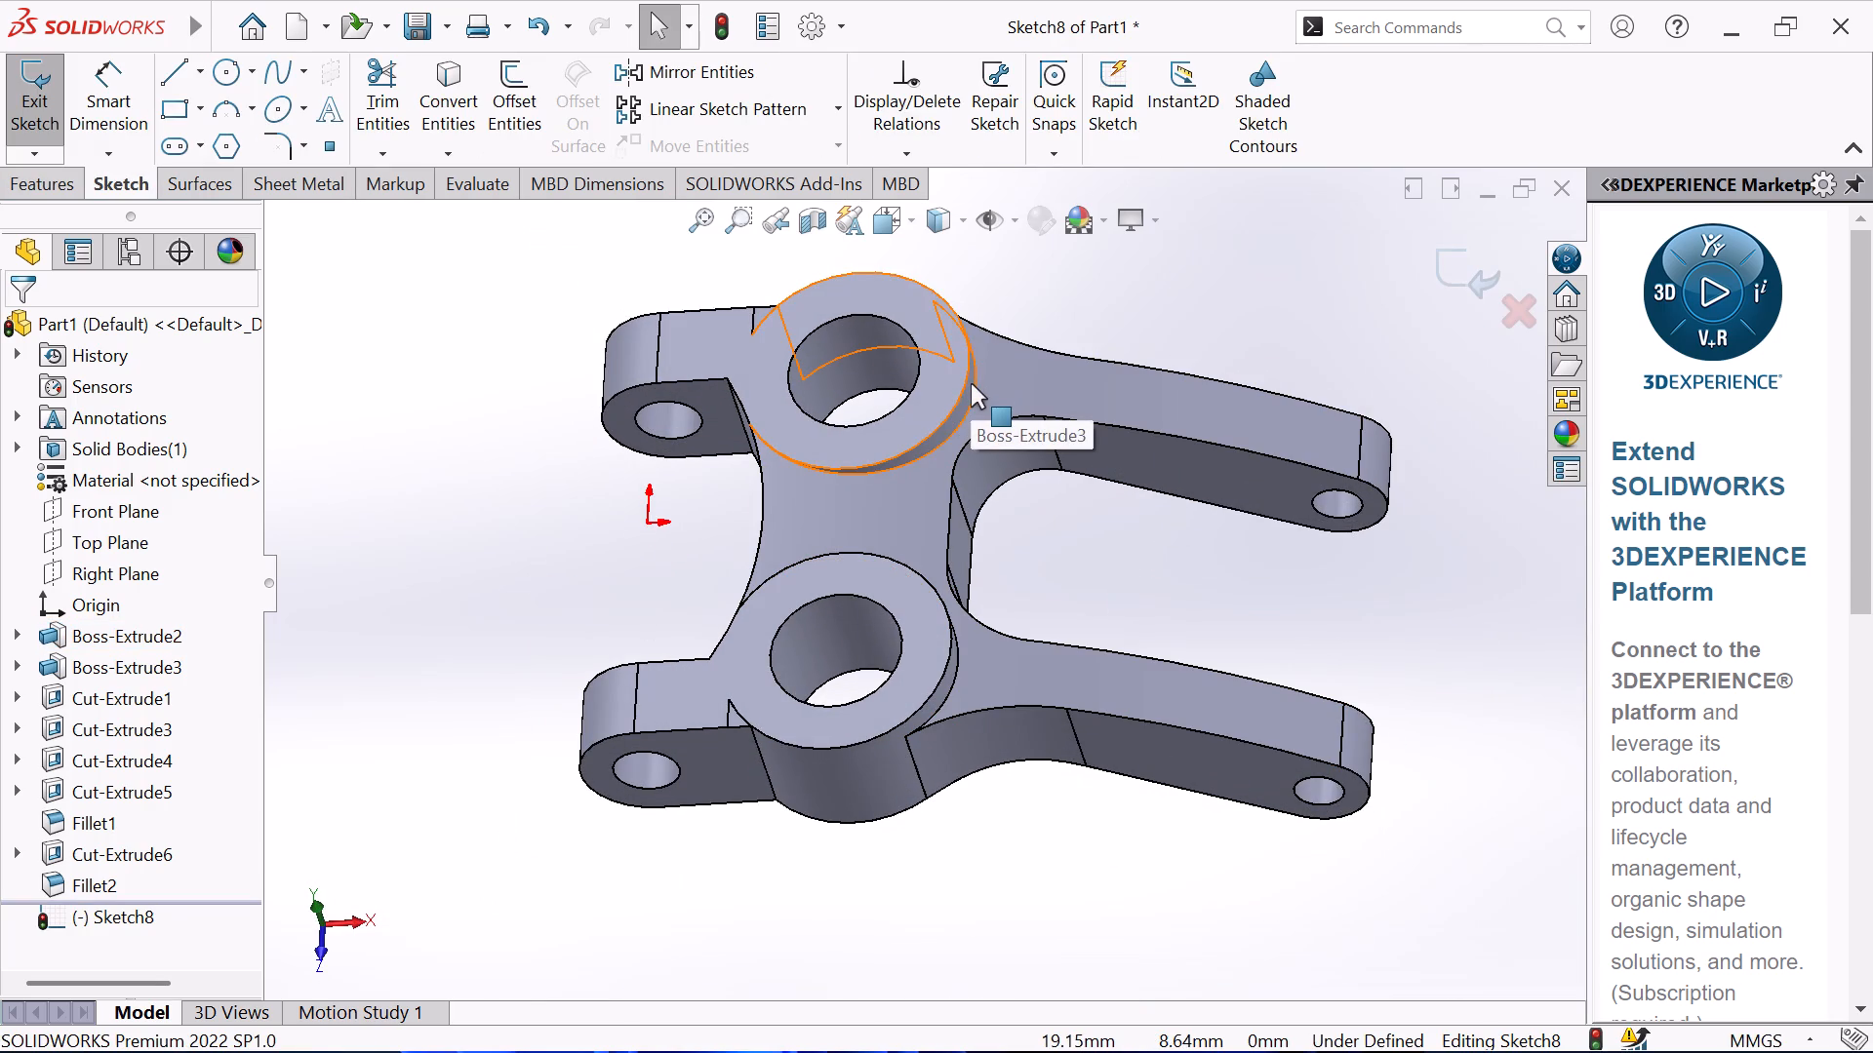
click(971, 383)
click(431, 106)
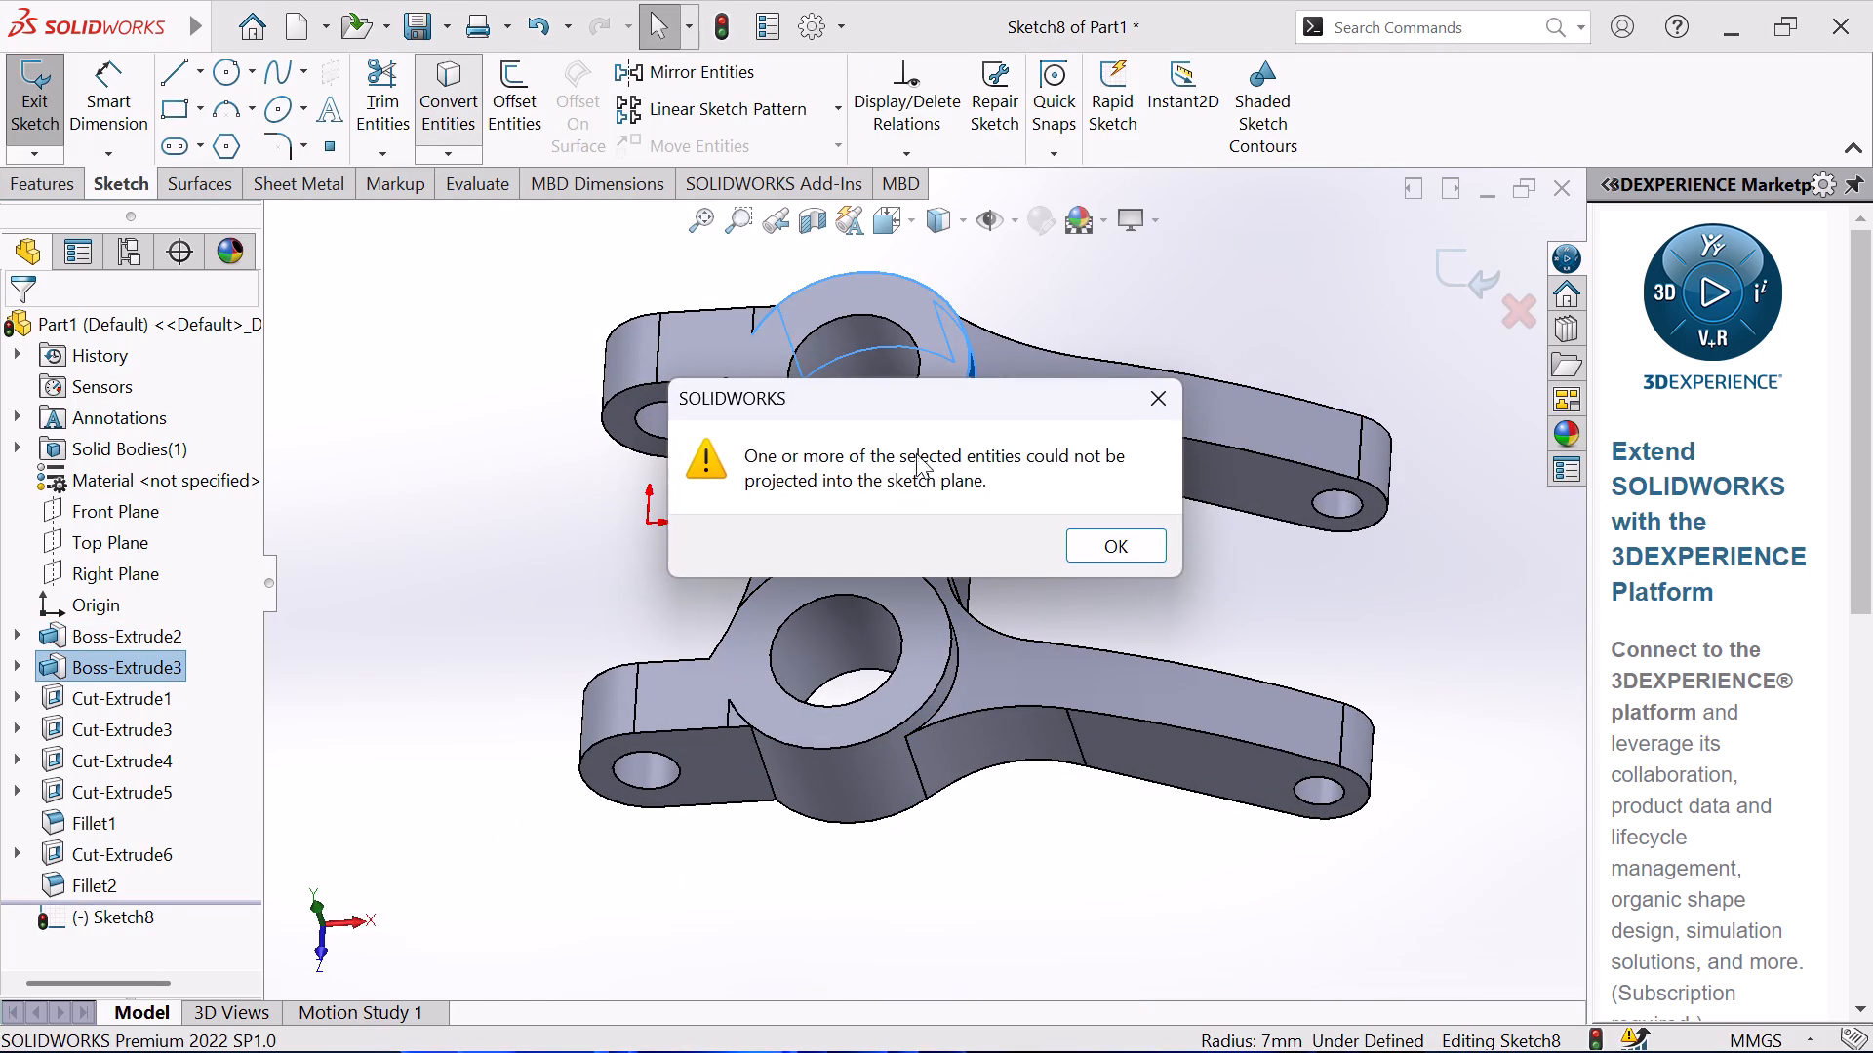
click(1104, 537)
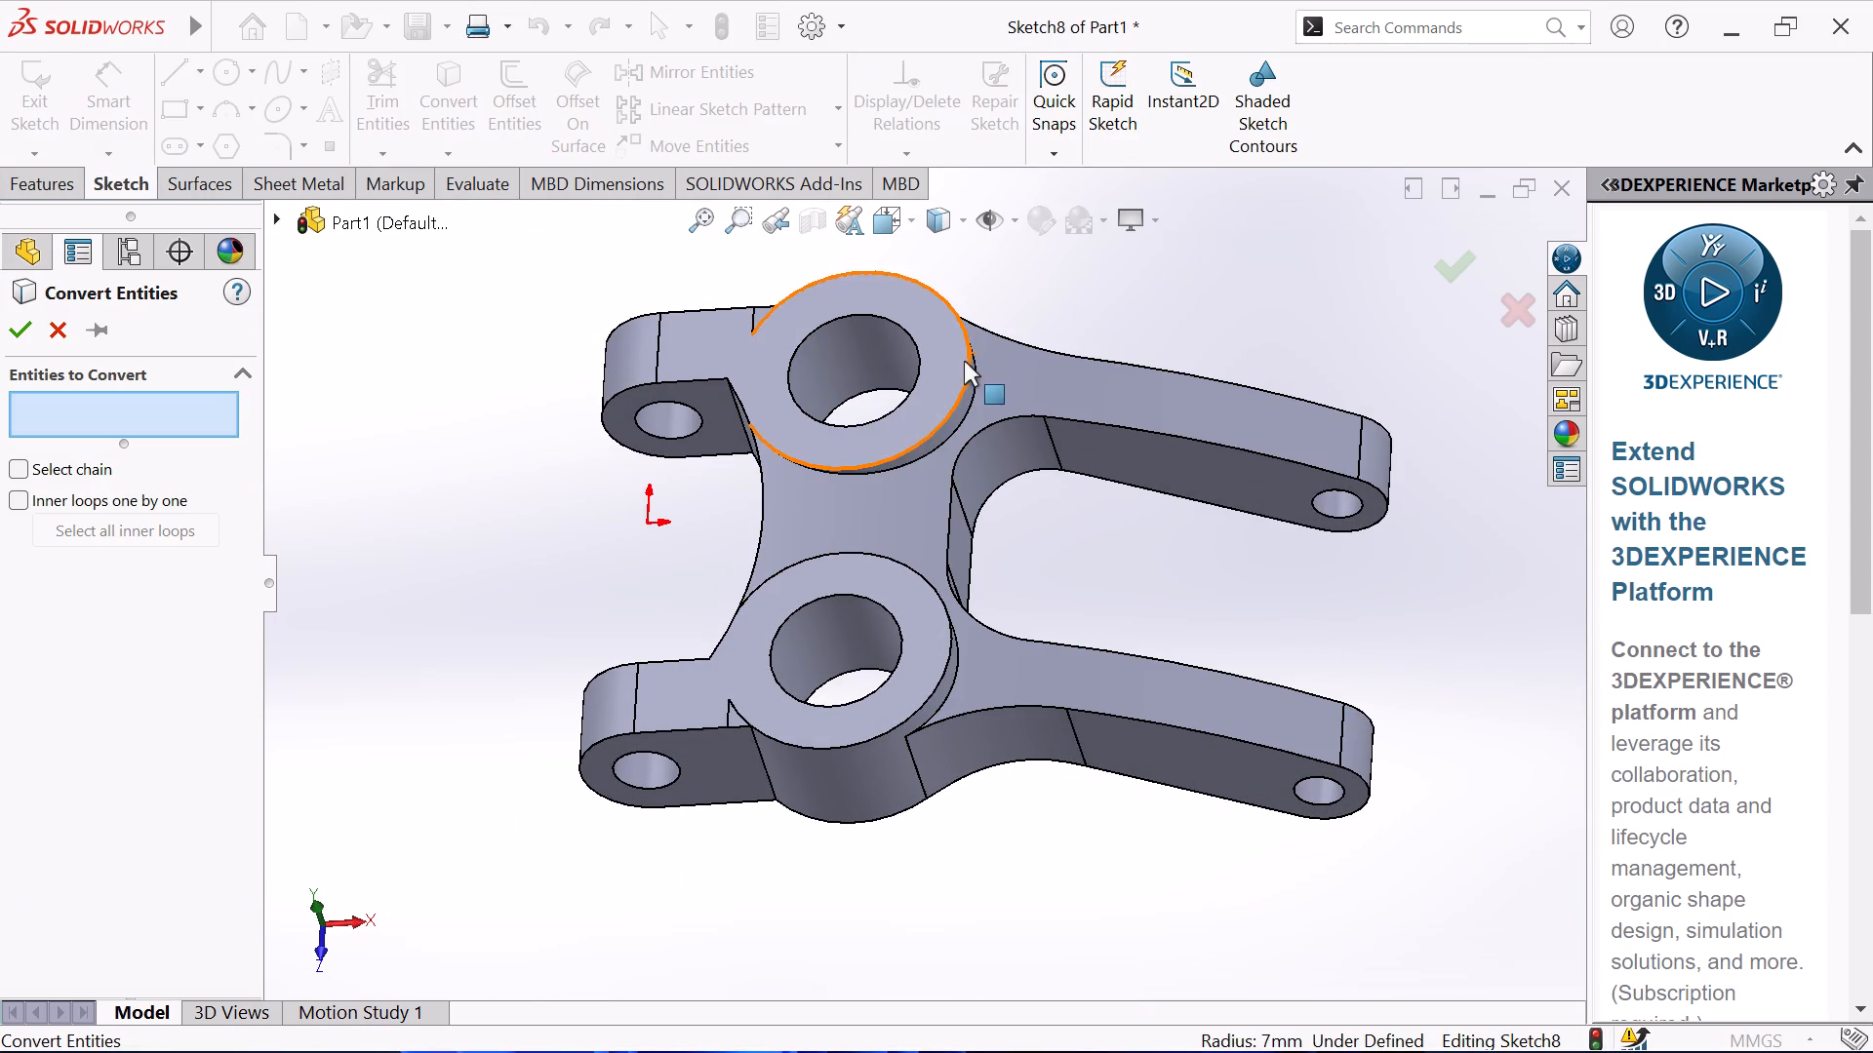
click(966, 371)
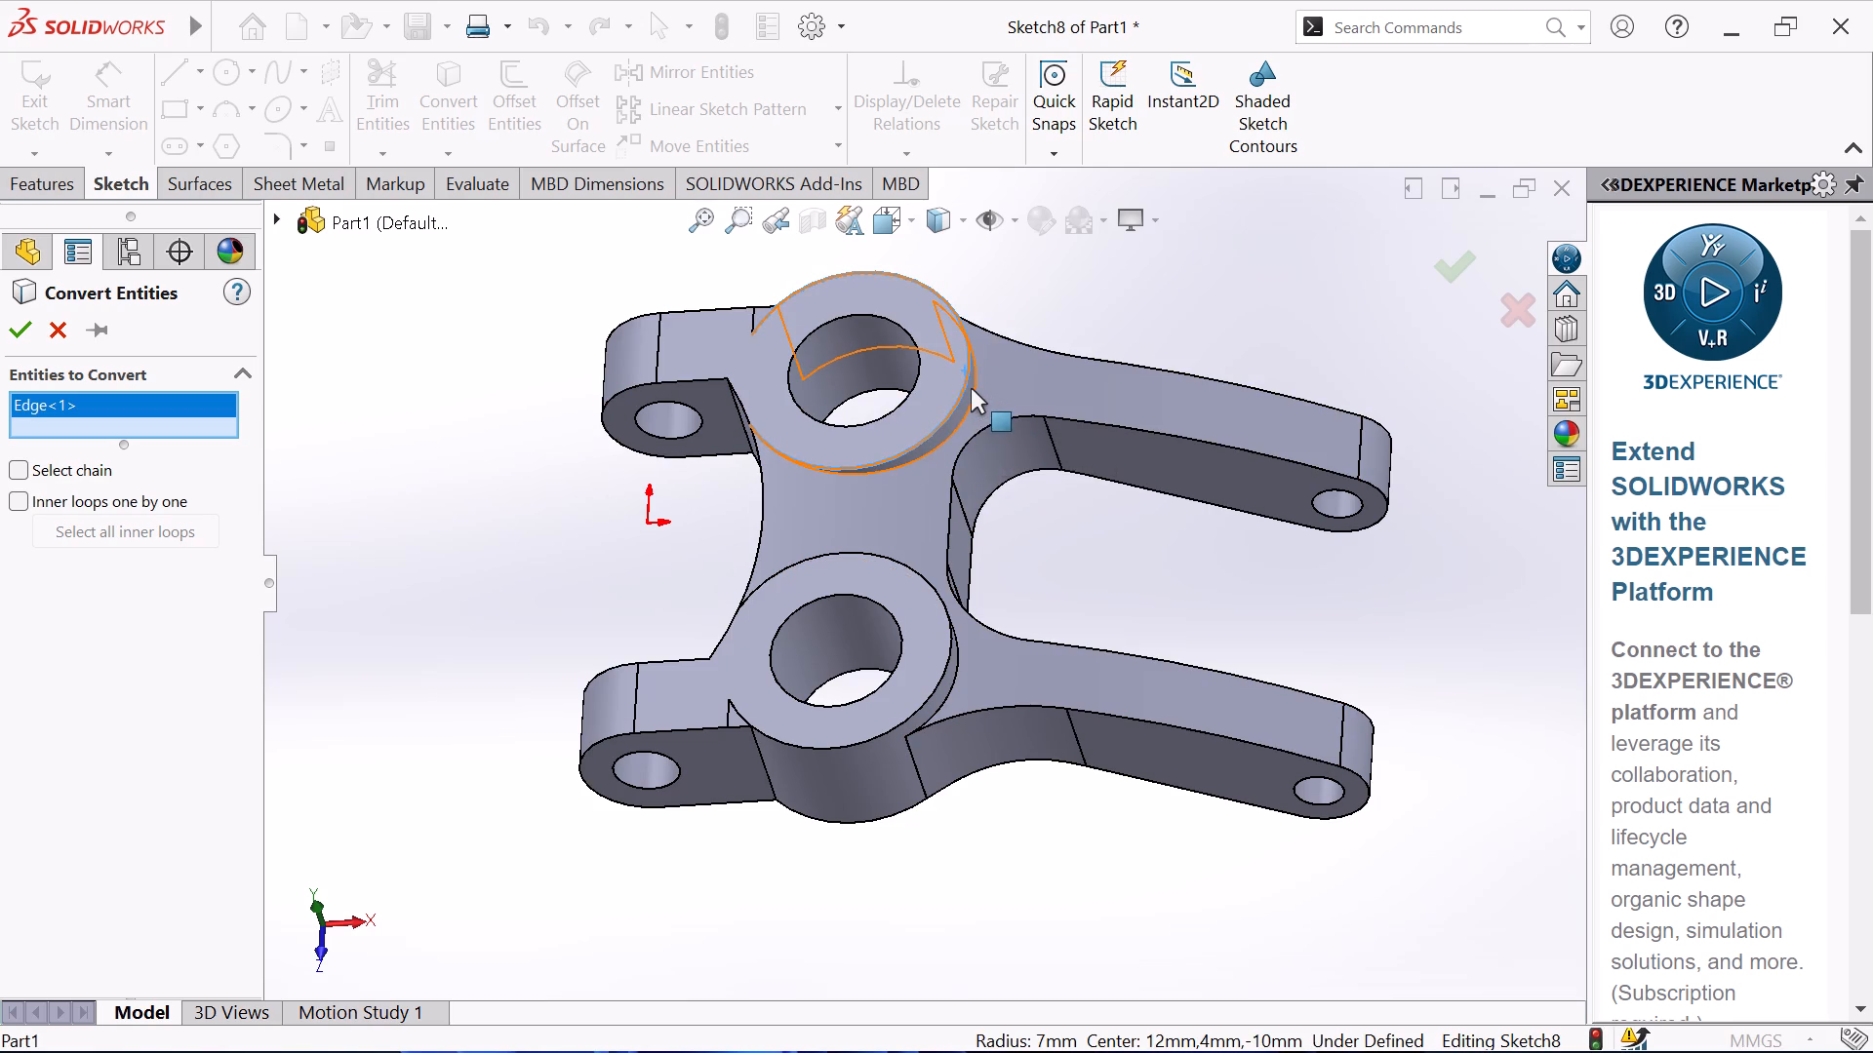
click(963, 423)
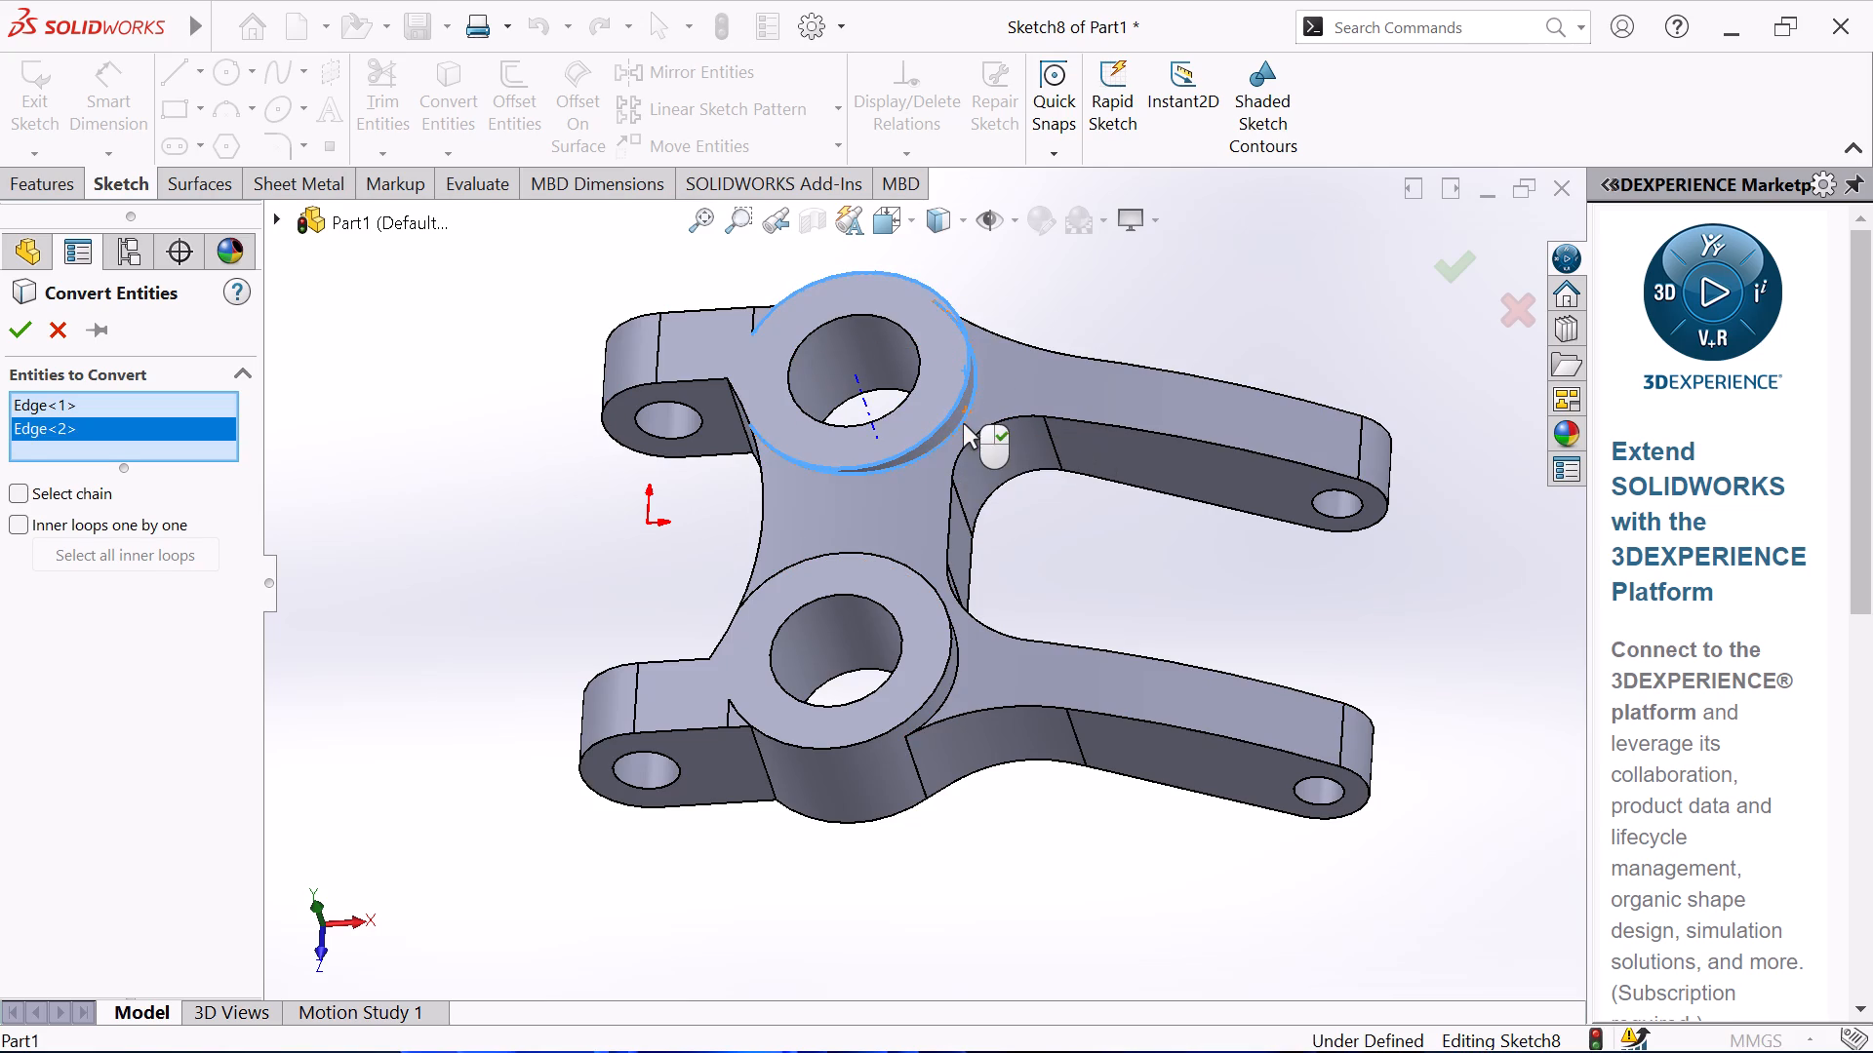
click(15, 332)
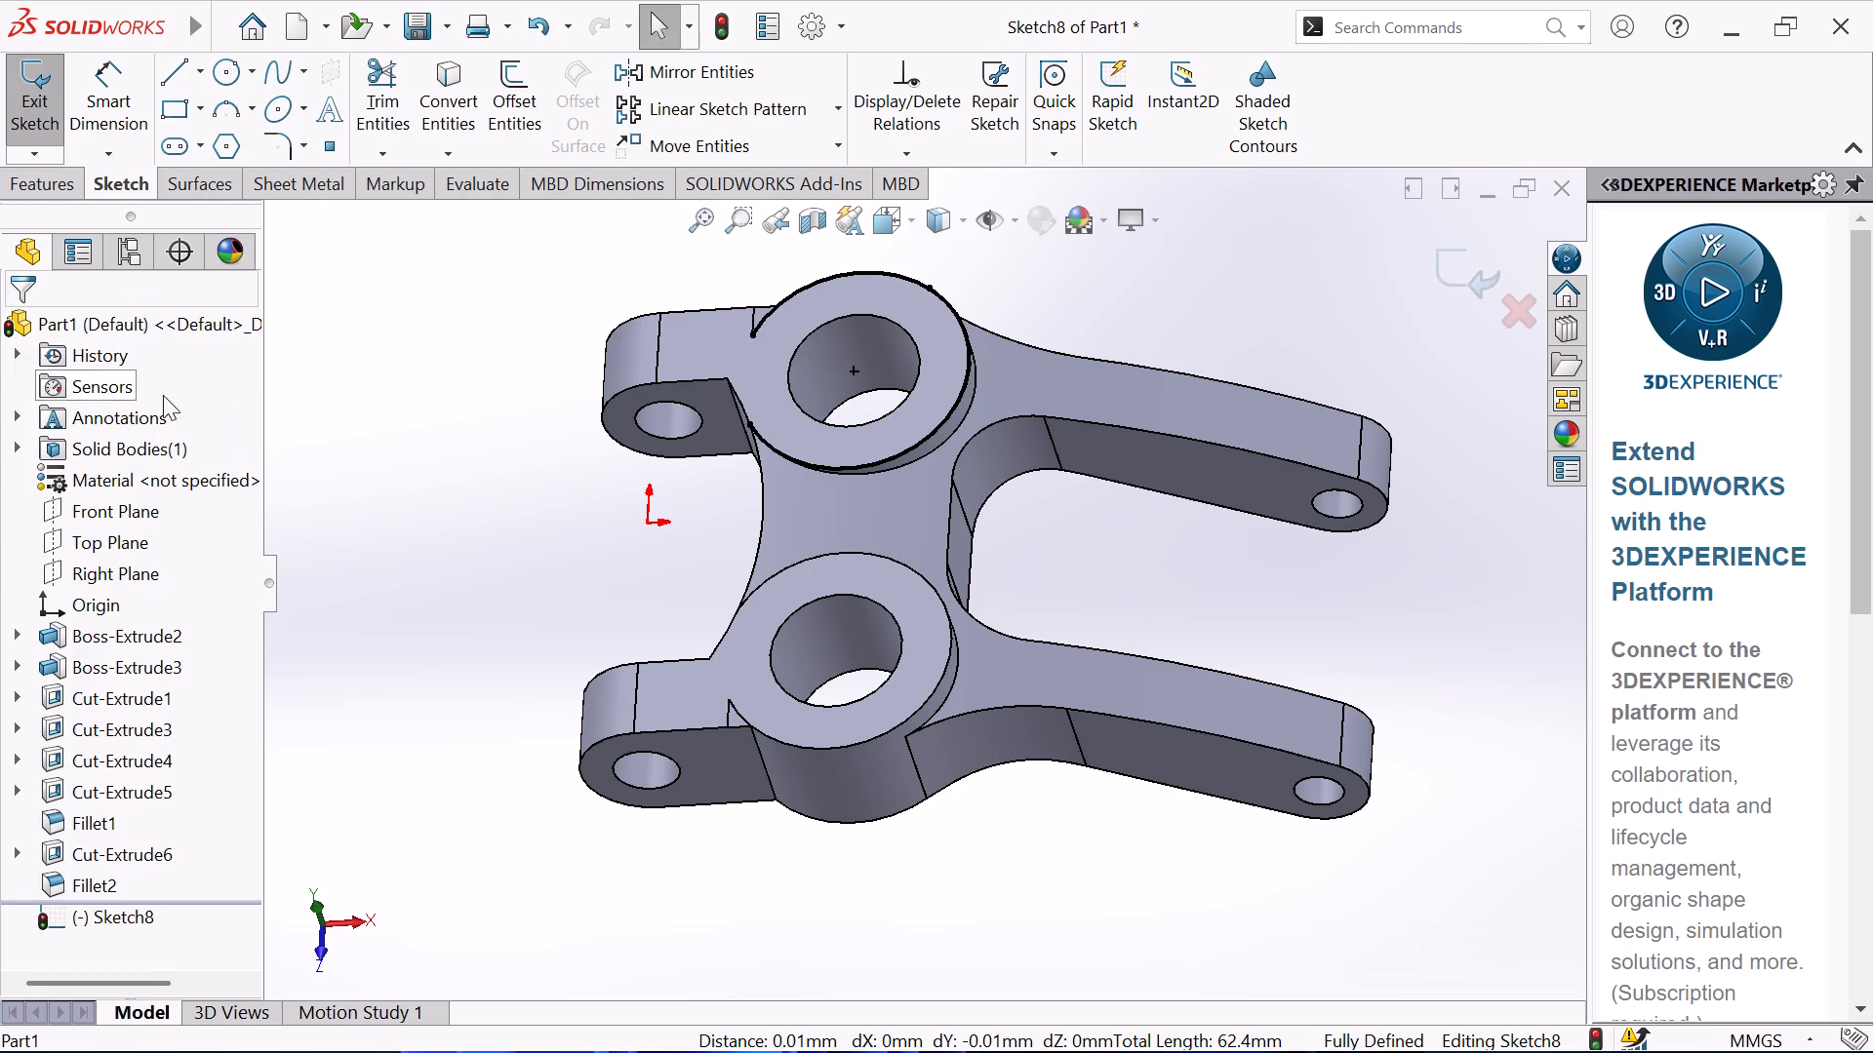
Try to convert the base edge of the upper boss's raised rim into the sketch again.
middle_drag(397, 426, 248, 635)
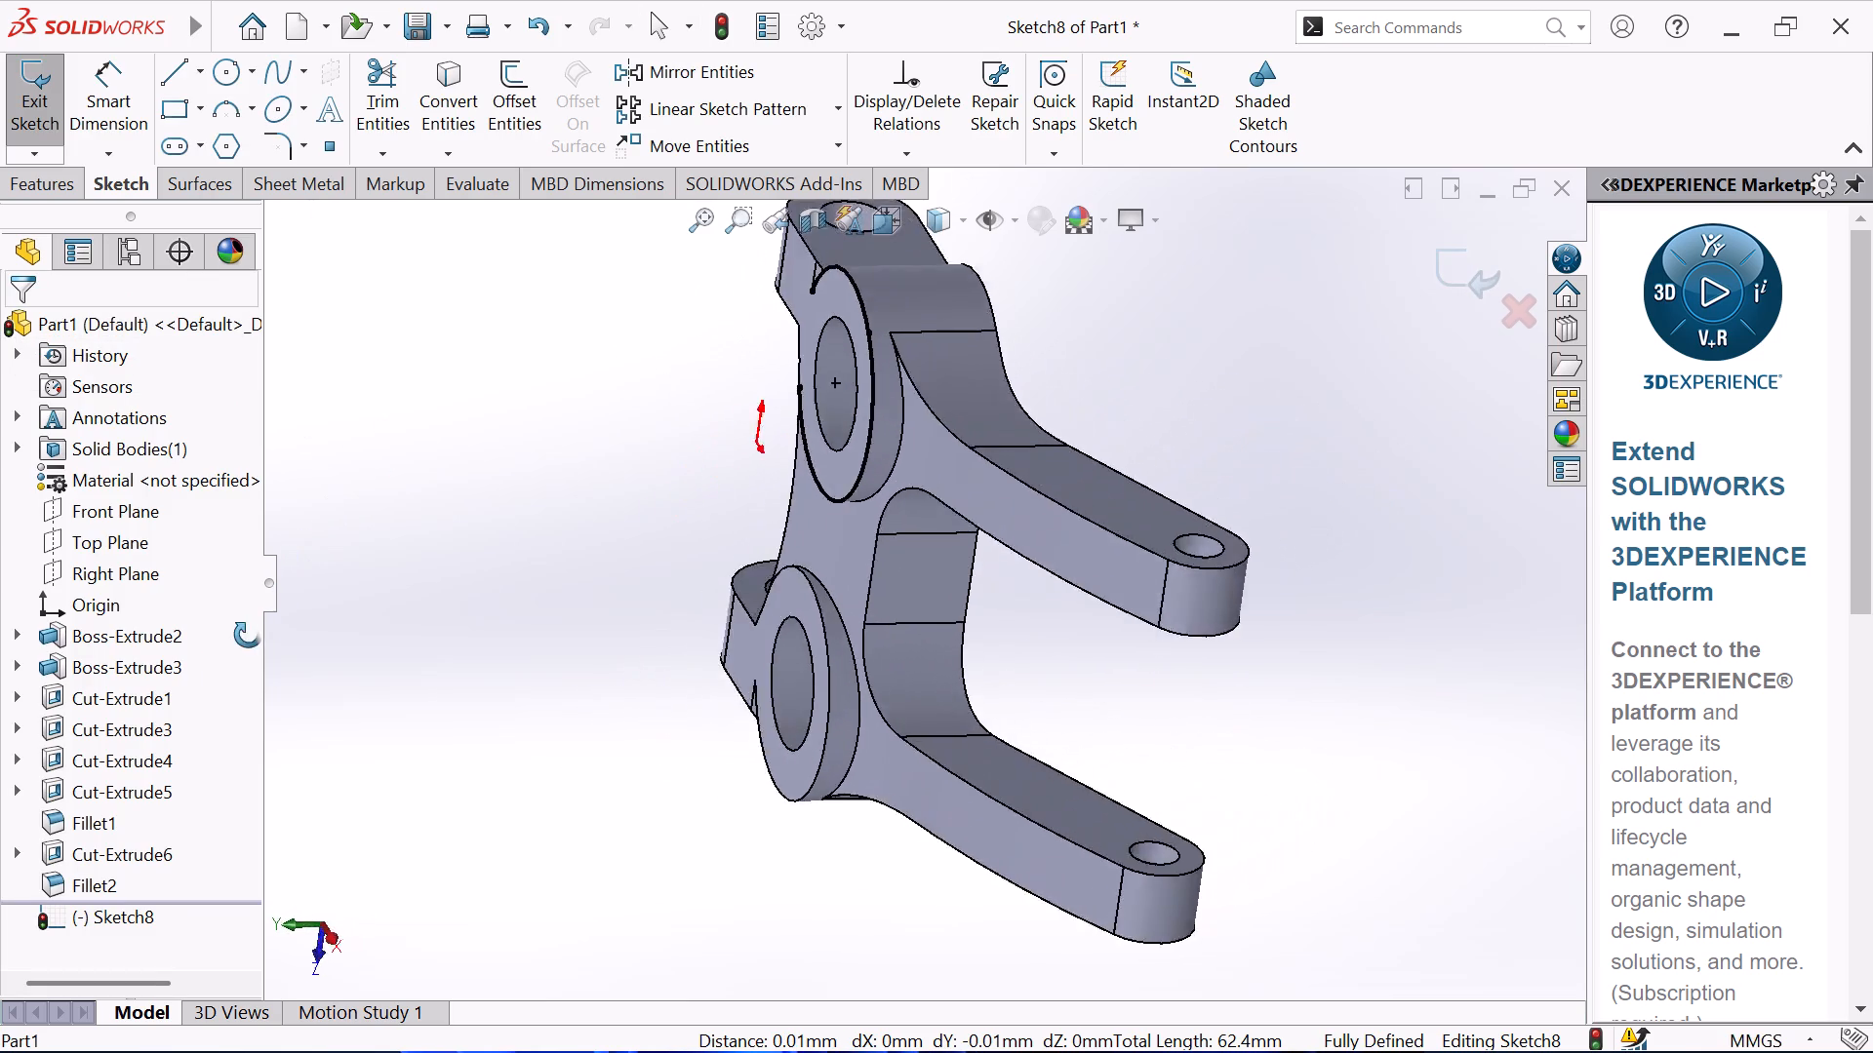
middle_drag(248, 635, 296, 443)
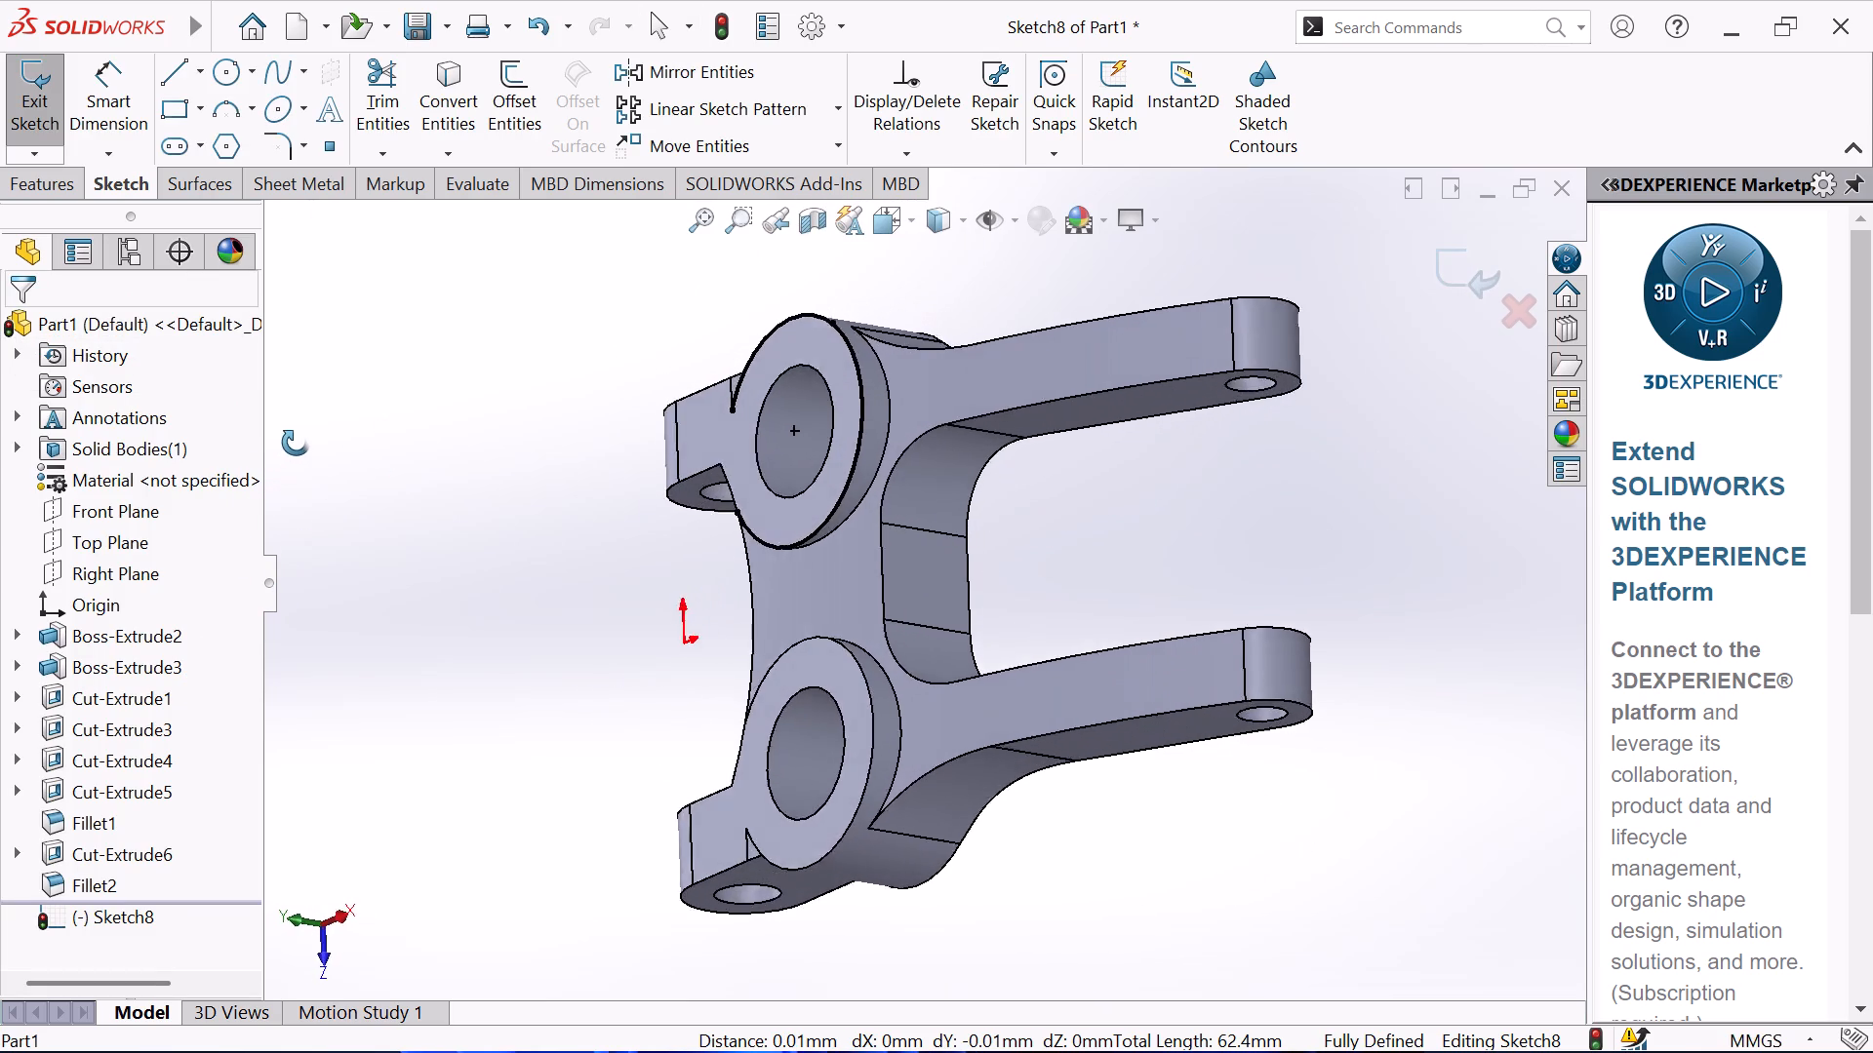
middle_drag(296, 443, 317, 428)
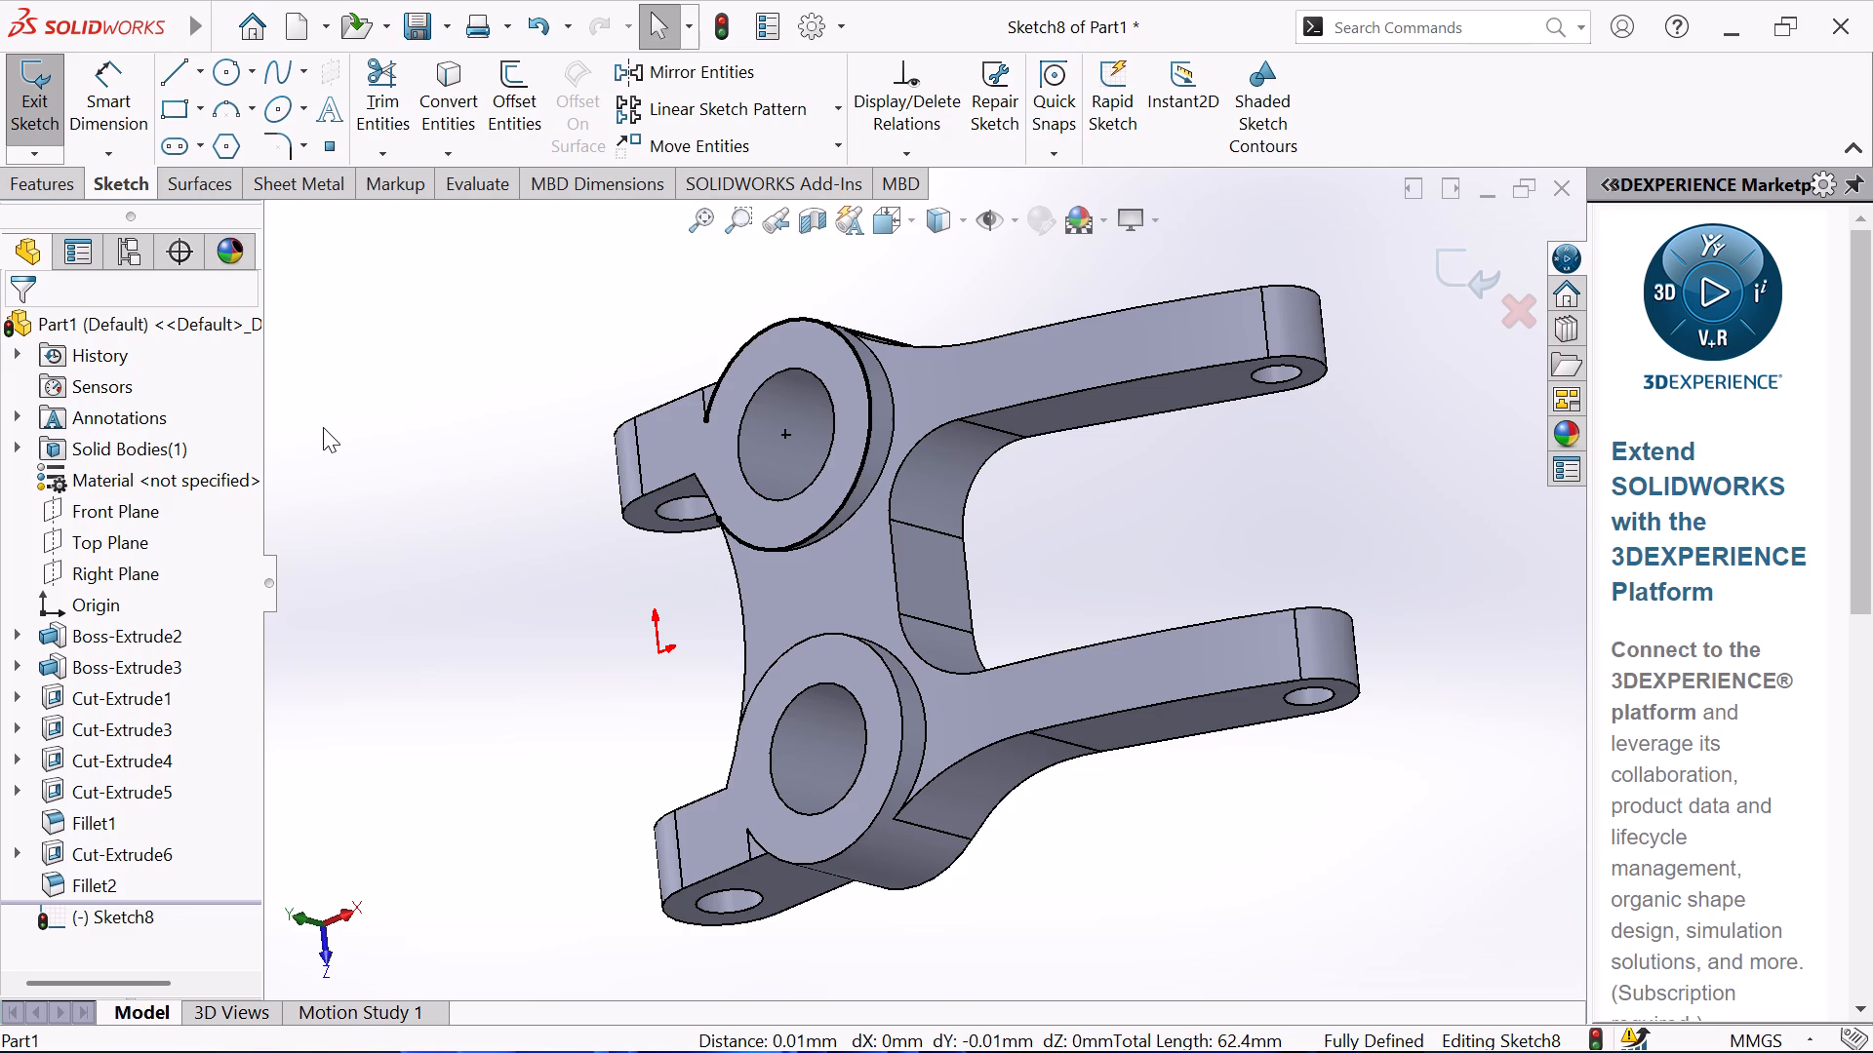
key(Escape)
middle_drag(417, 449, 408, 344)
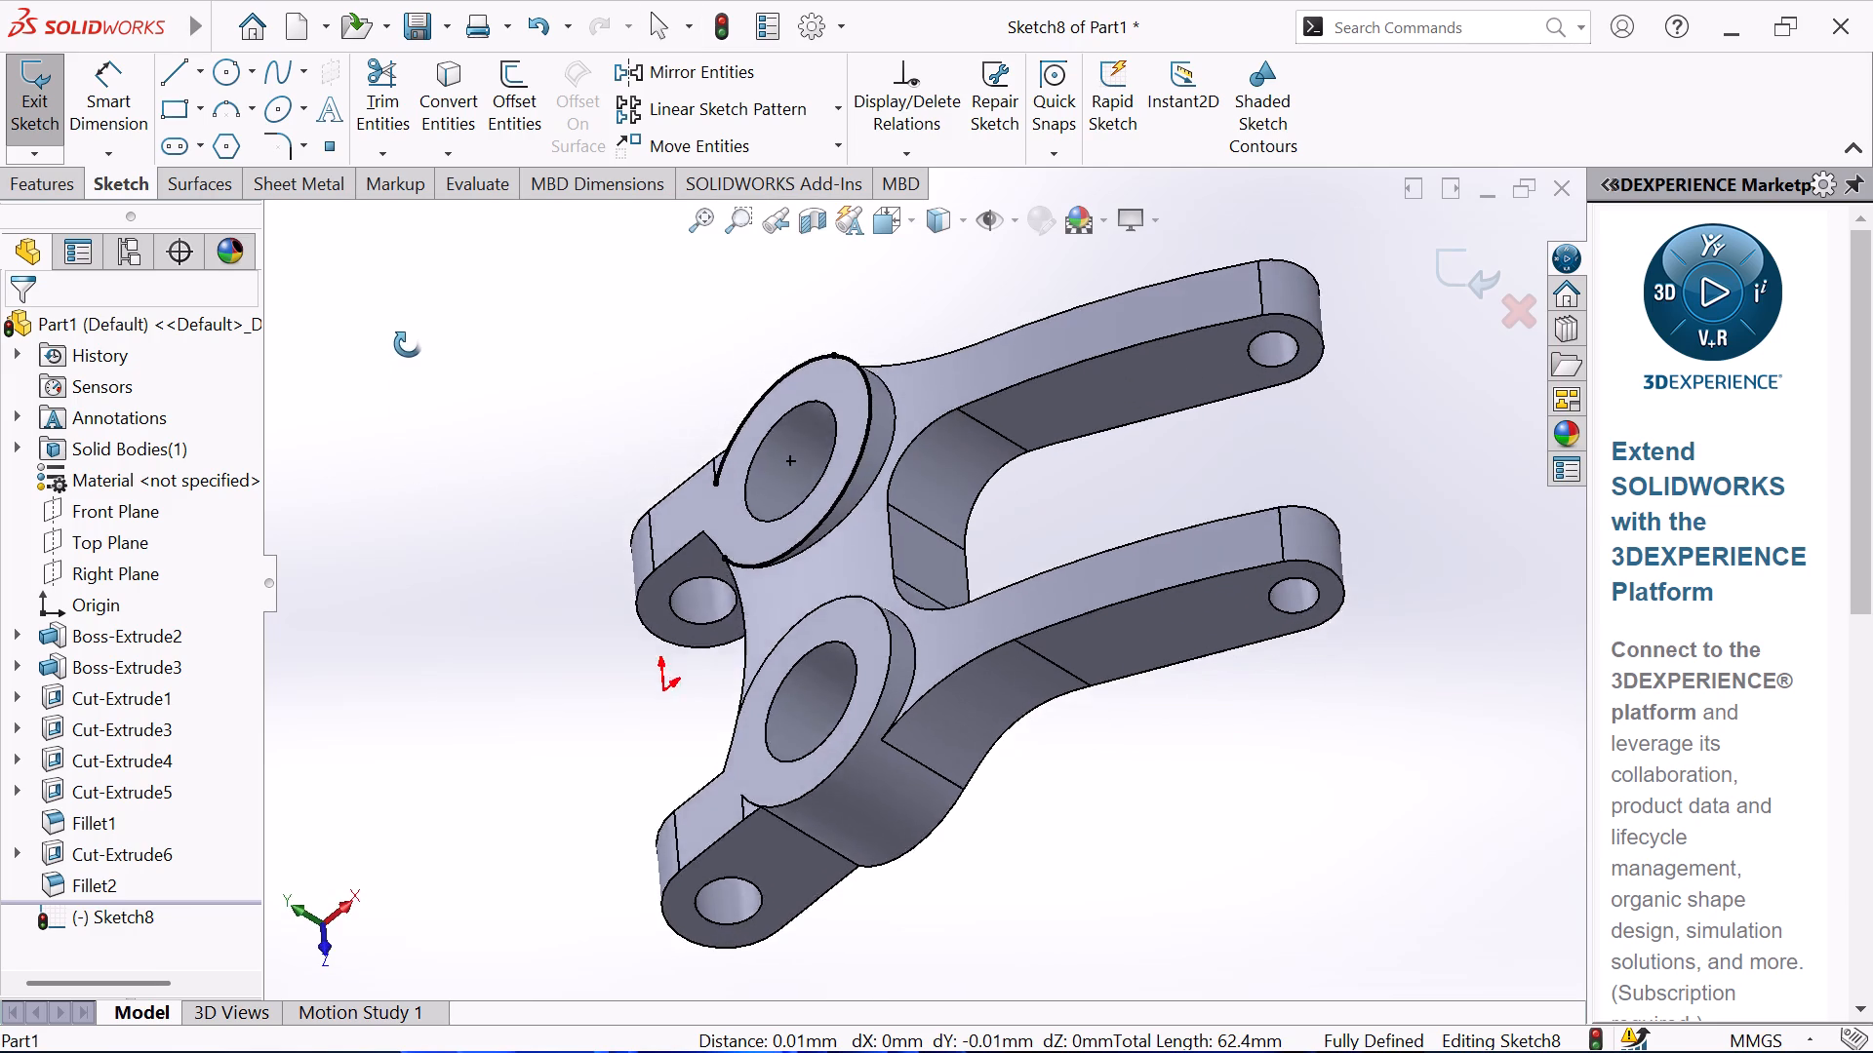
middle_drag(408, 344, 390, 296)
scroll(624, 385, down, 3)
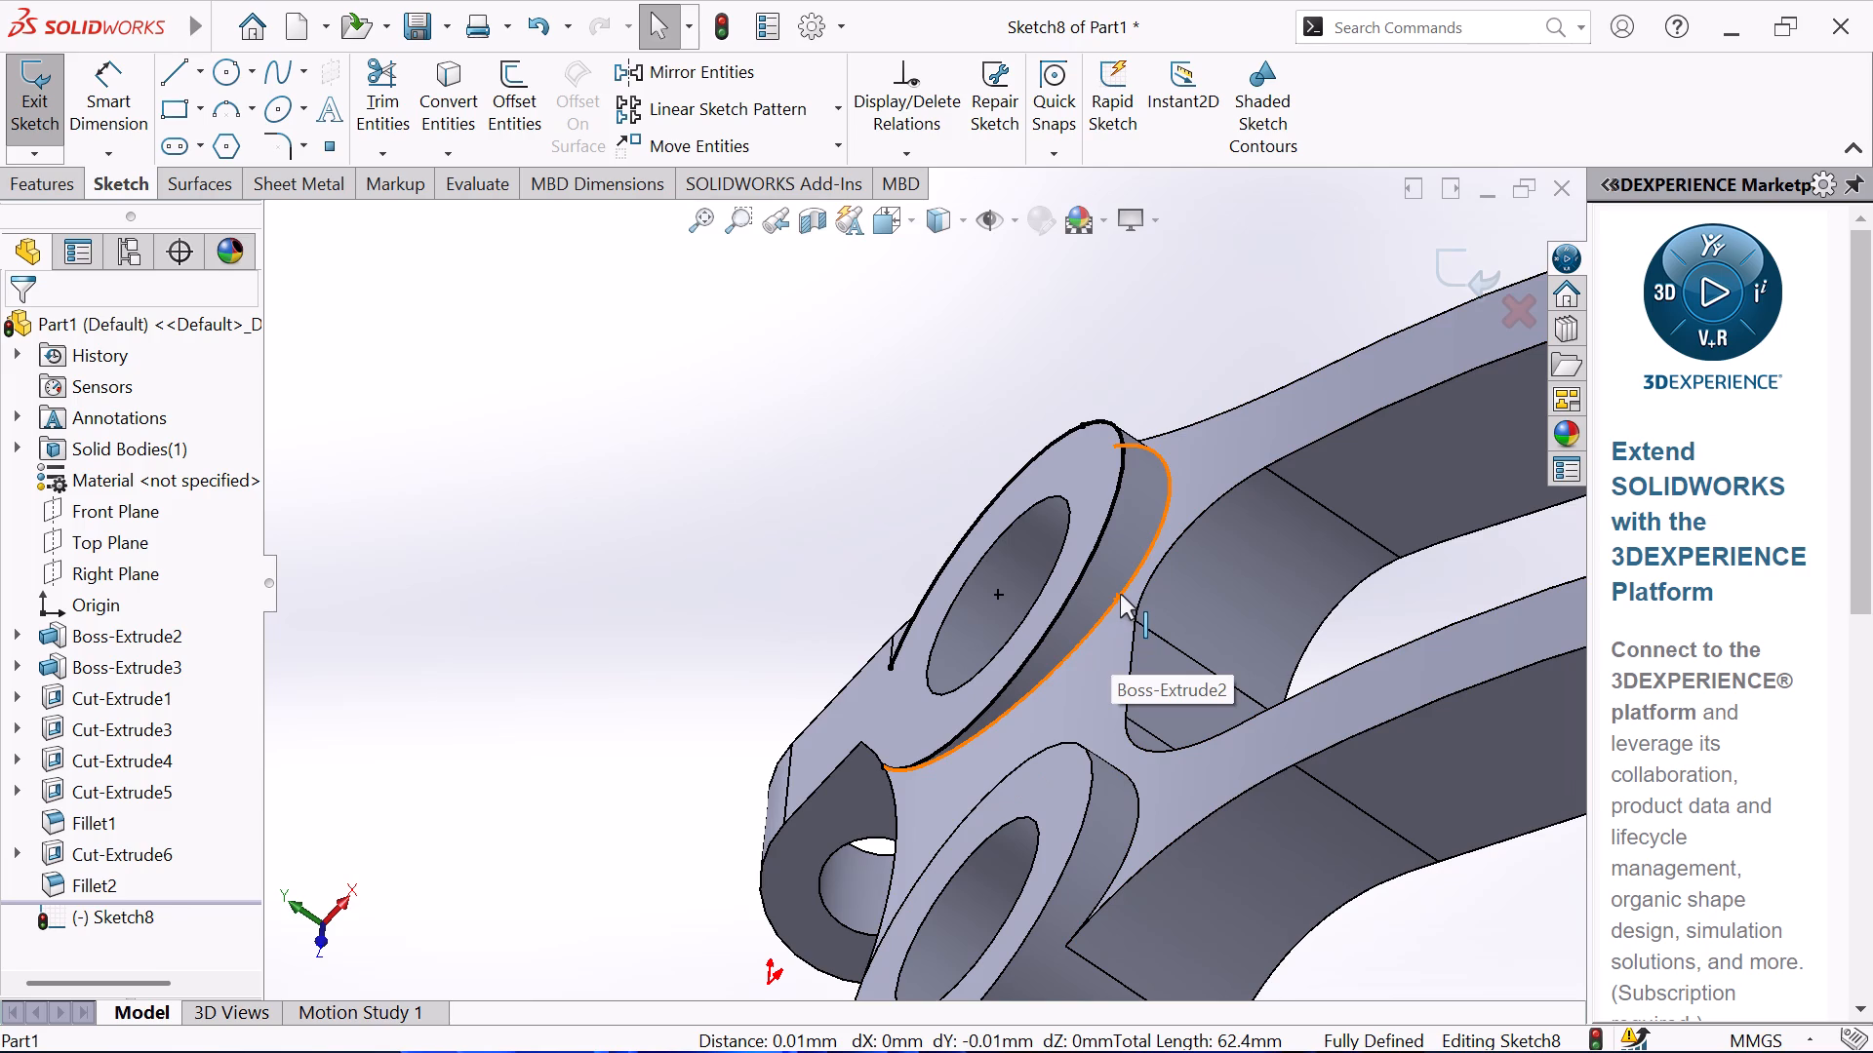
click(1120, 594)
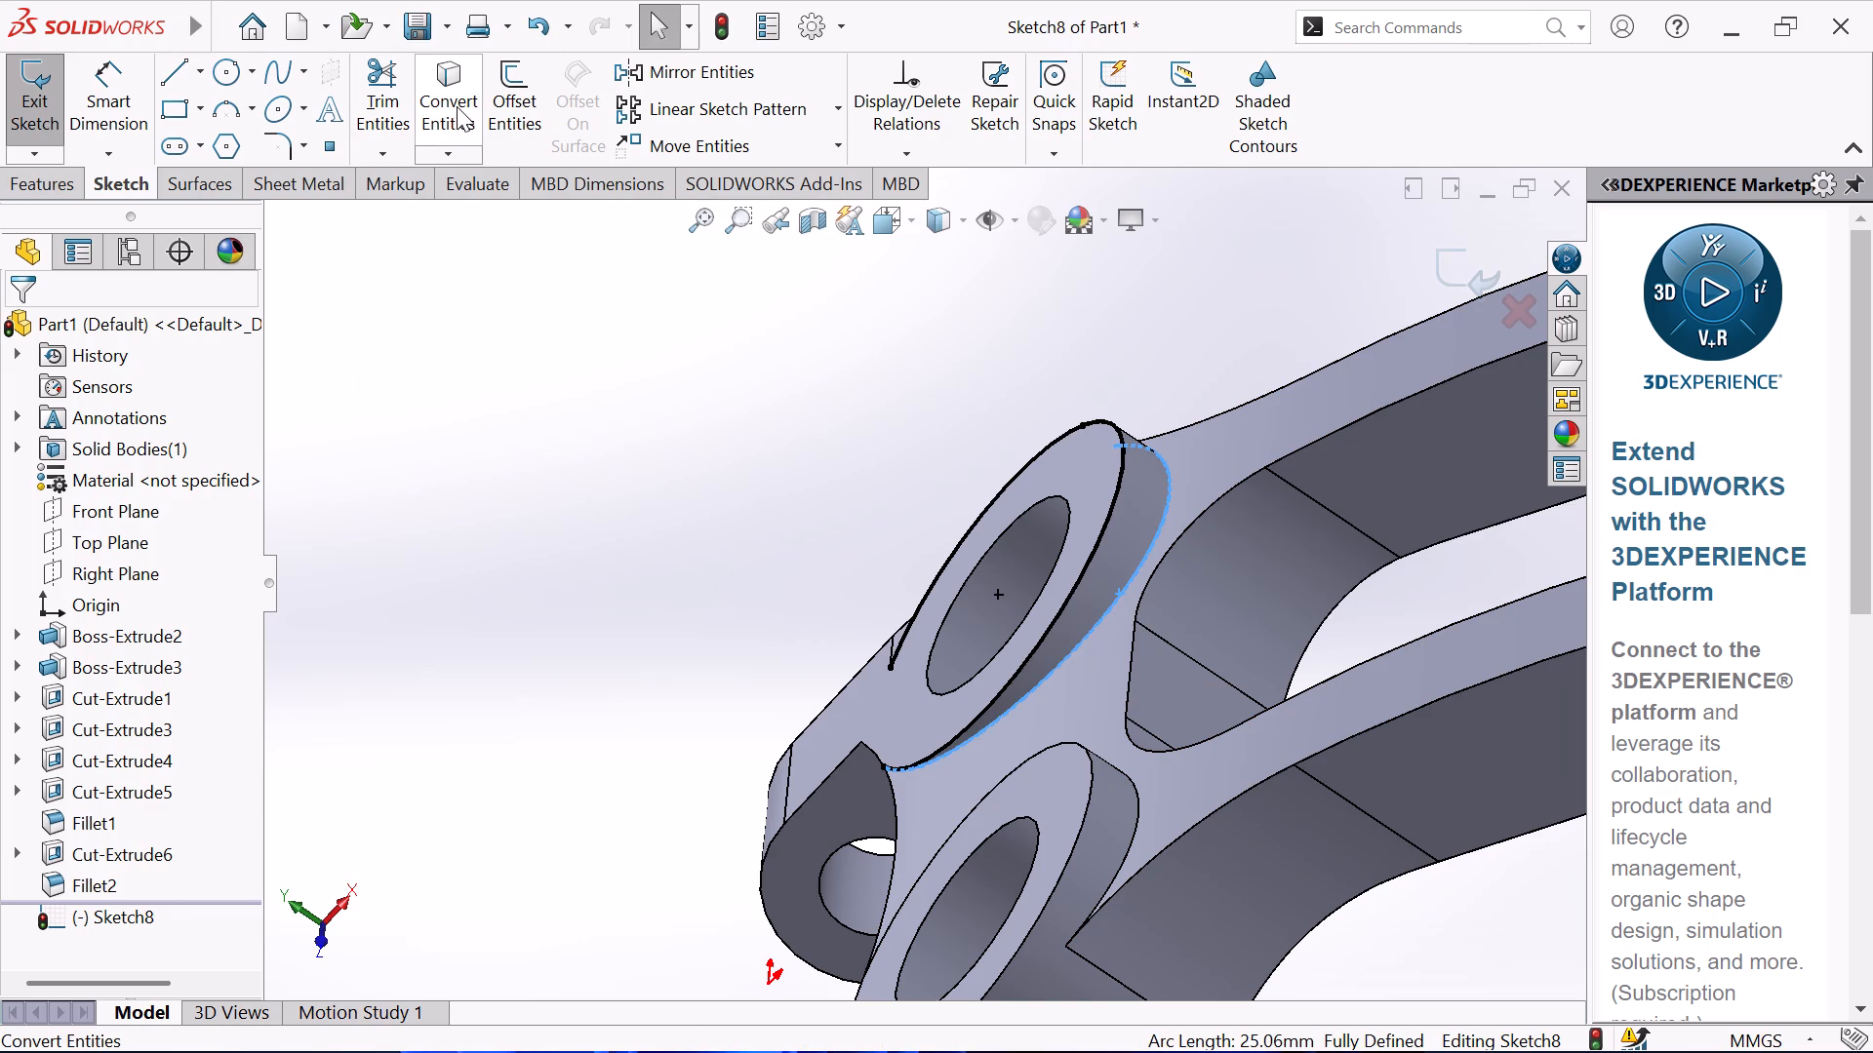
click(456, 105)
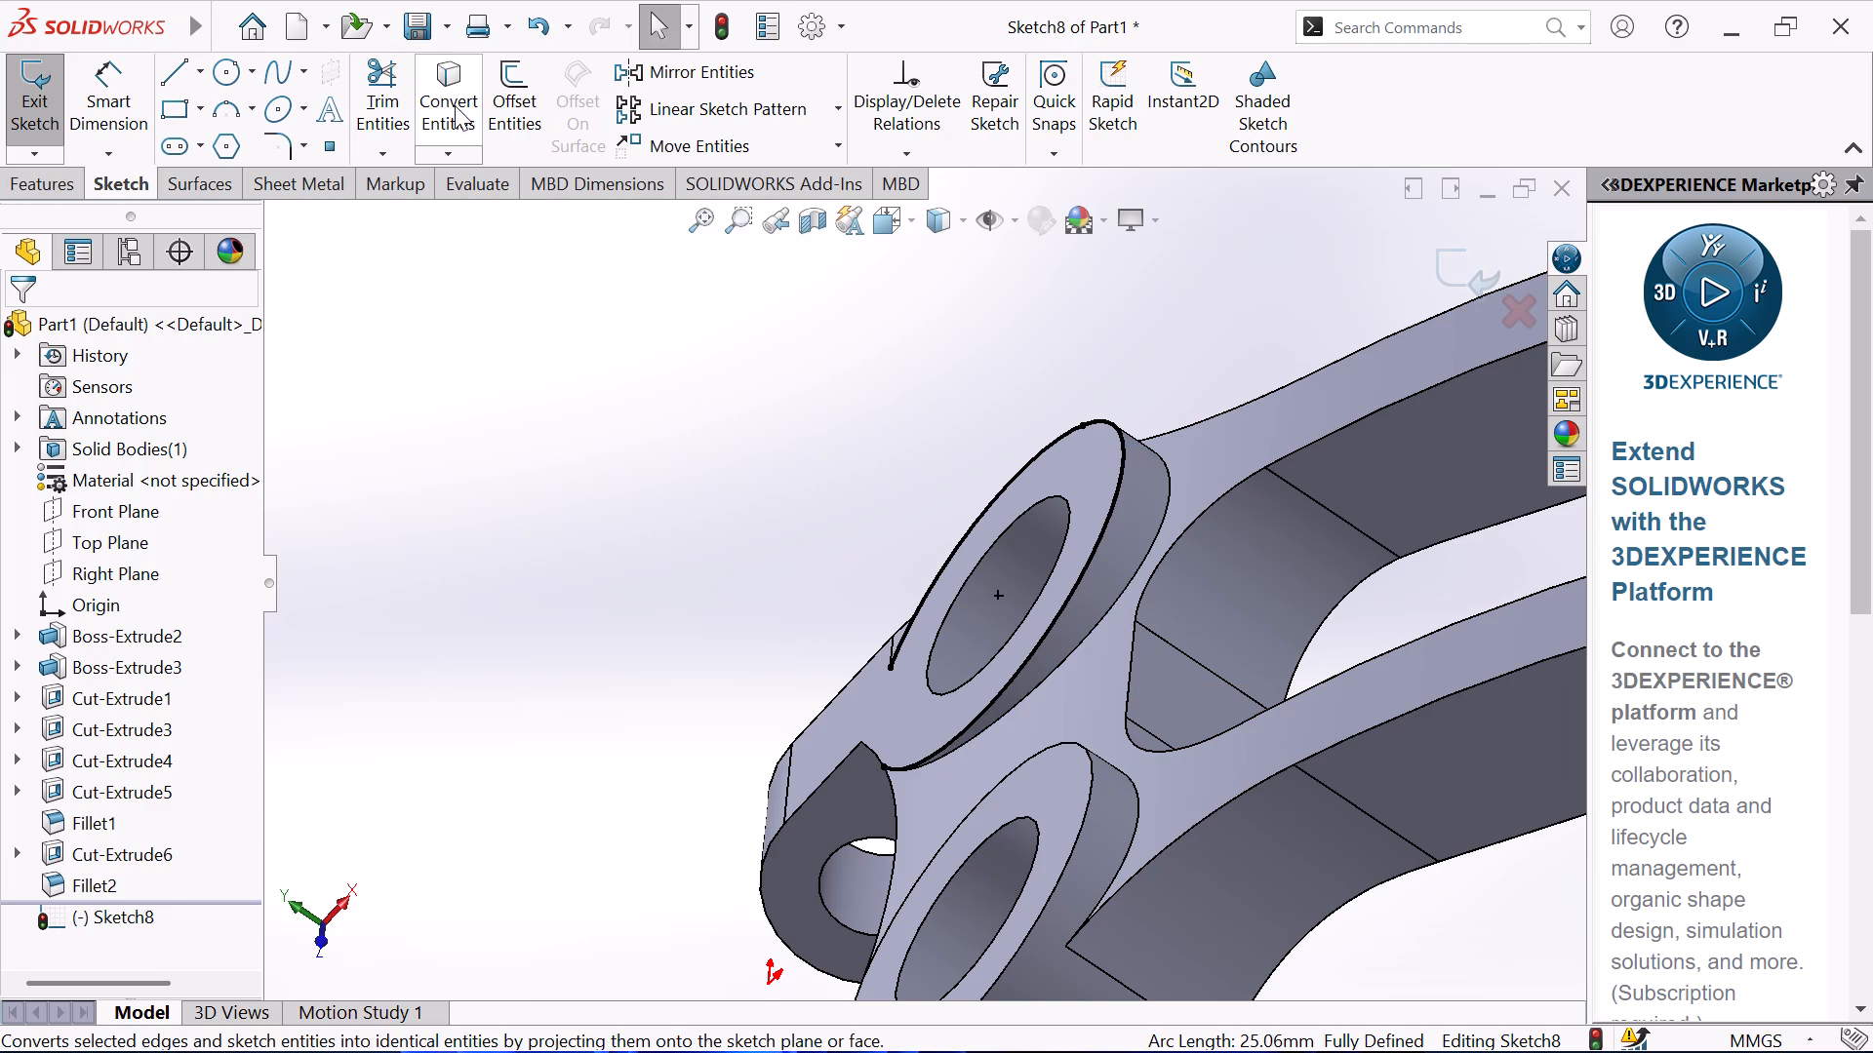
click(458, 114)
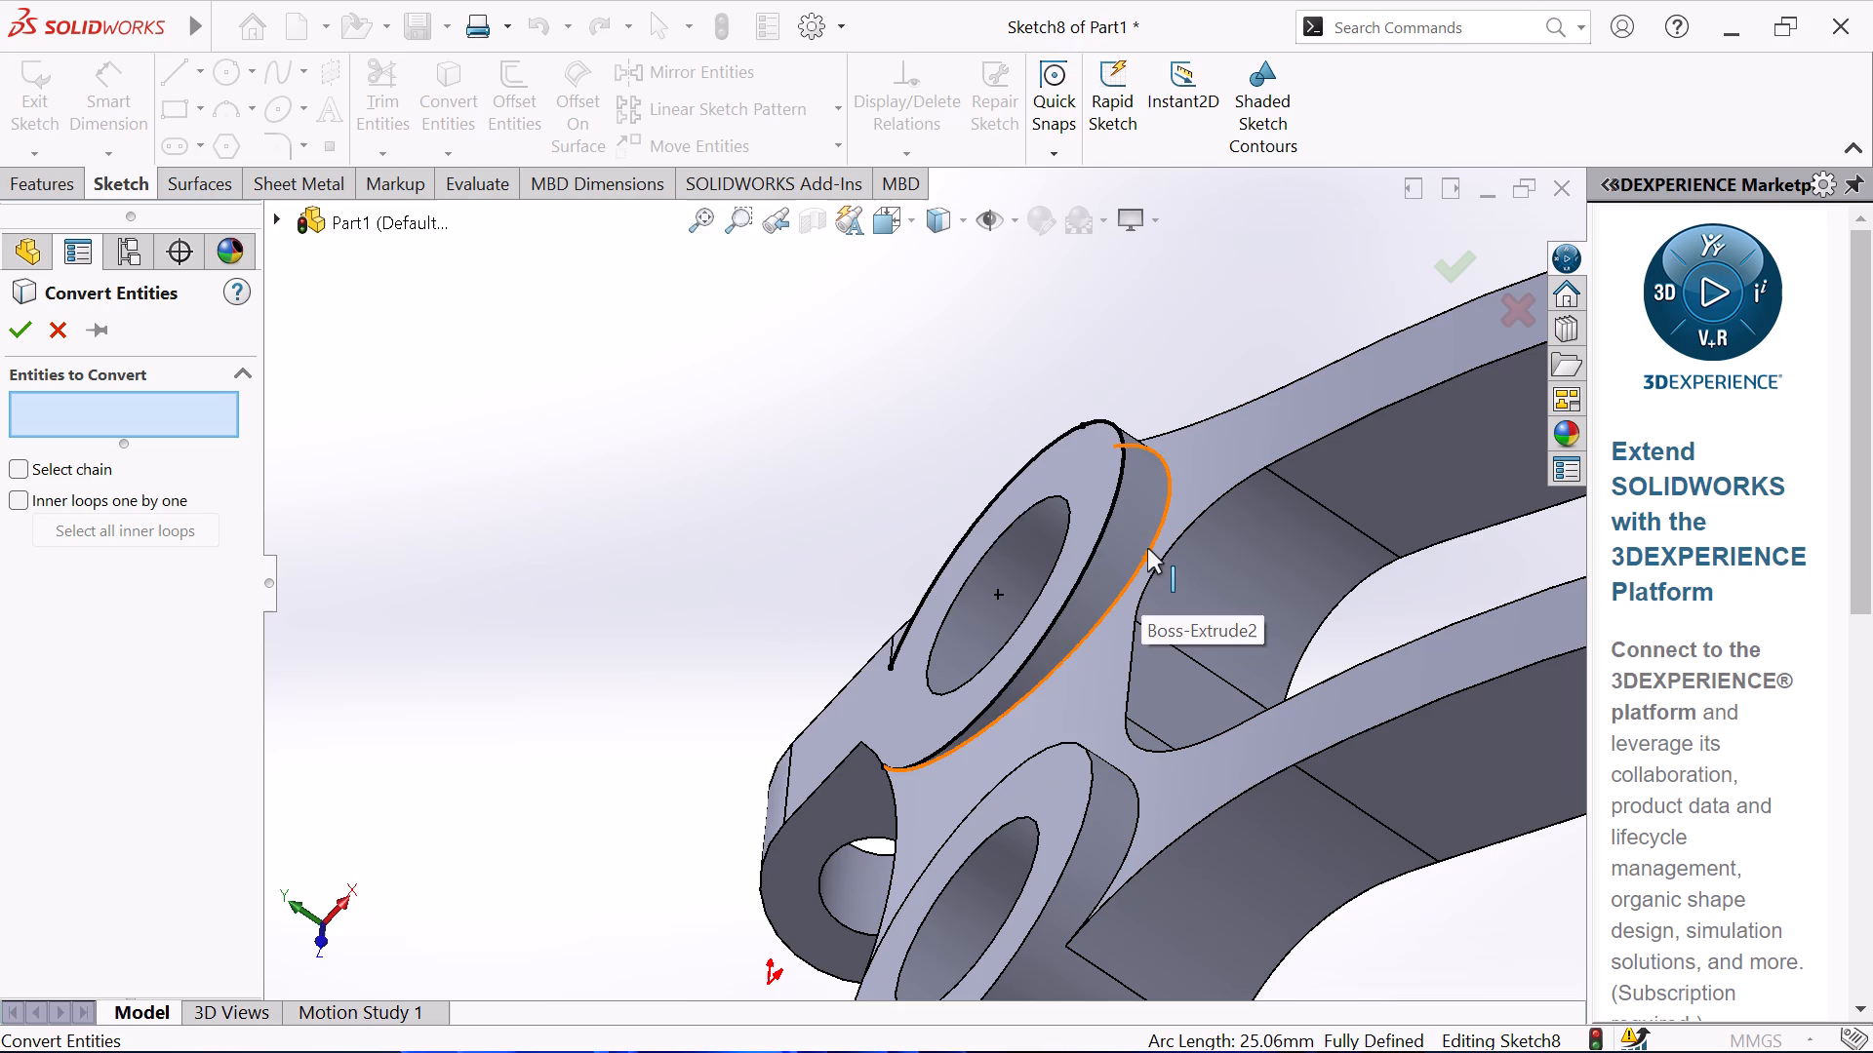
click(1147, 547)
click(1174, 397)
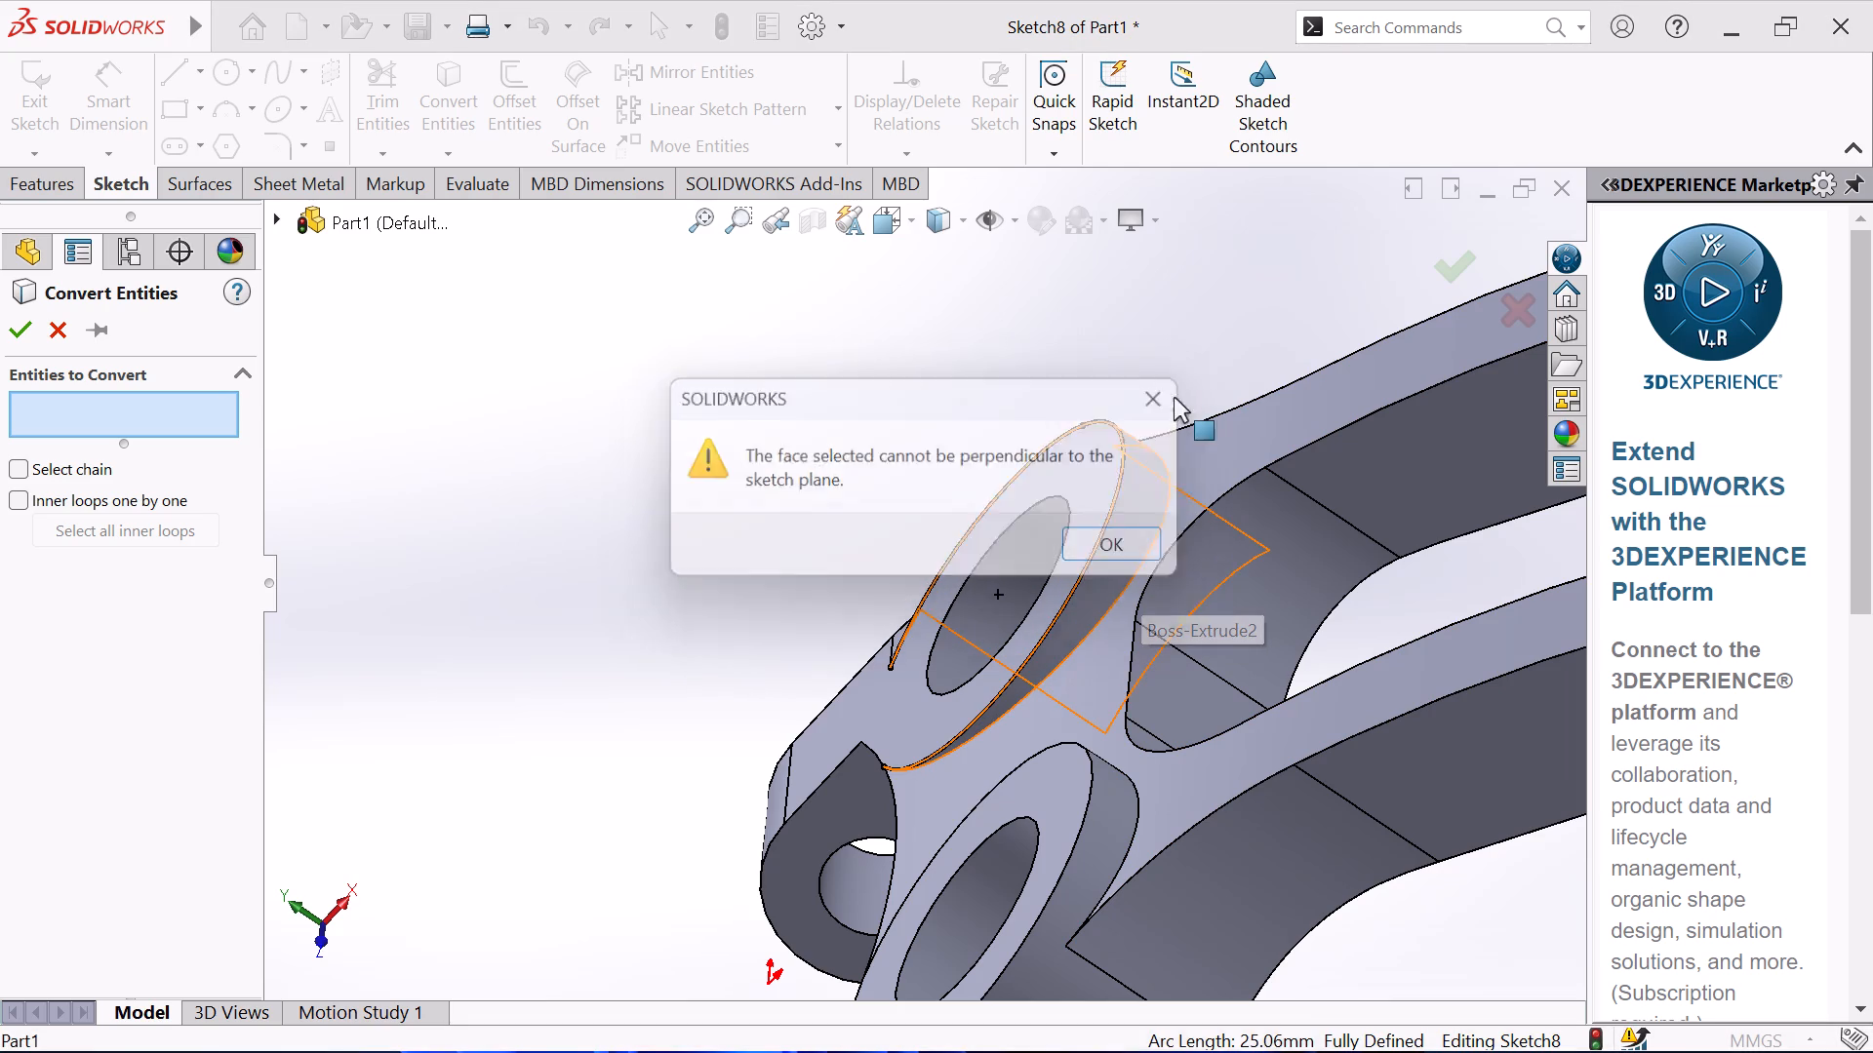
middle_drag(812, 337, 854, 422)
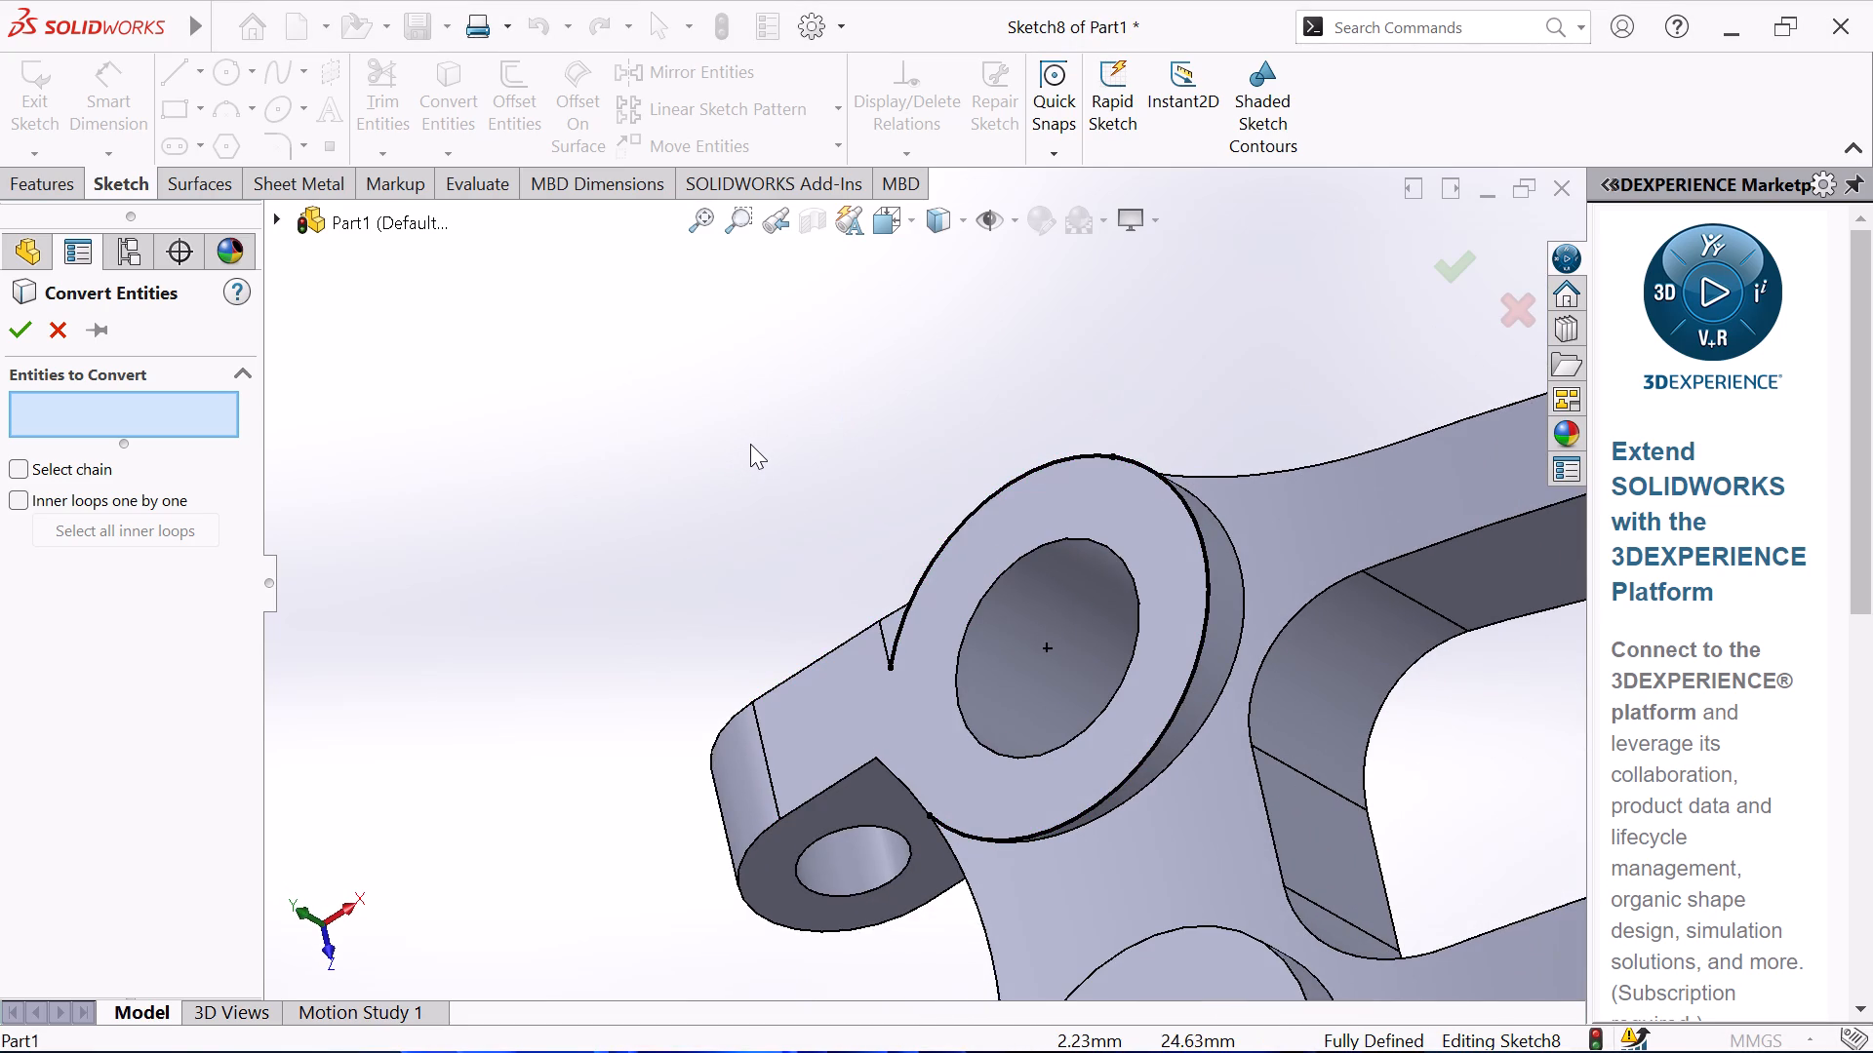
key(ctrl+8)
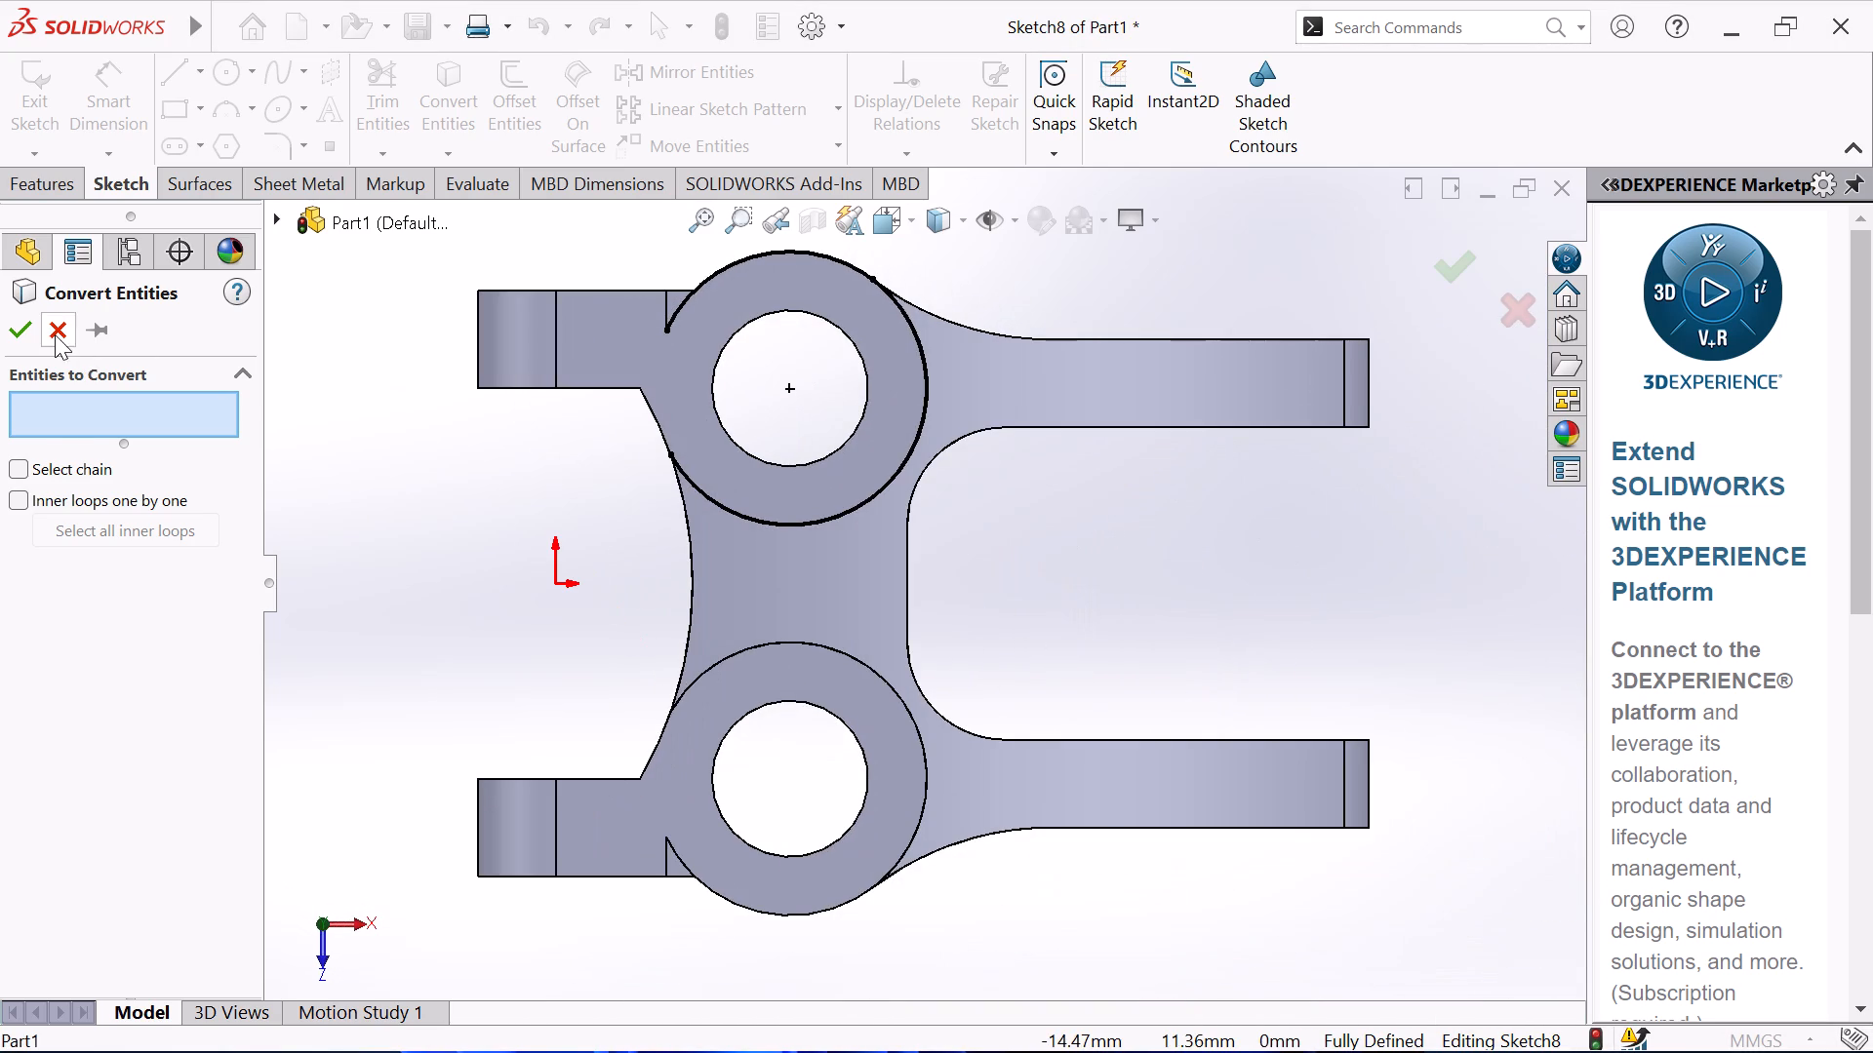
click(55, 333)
Delete the converted arc along the front outer edge of the upper boss from the sketch.
middle_drag(493, 544, 466, 221)
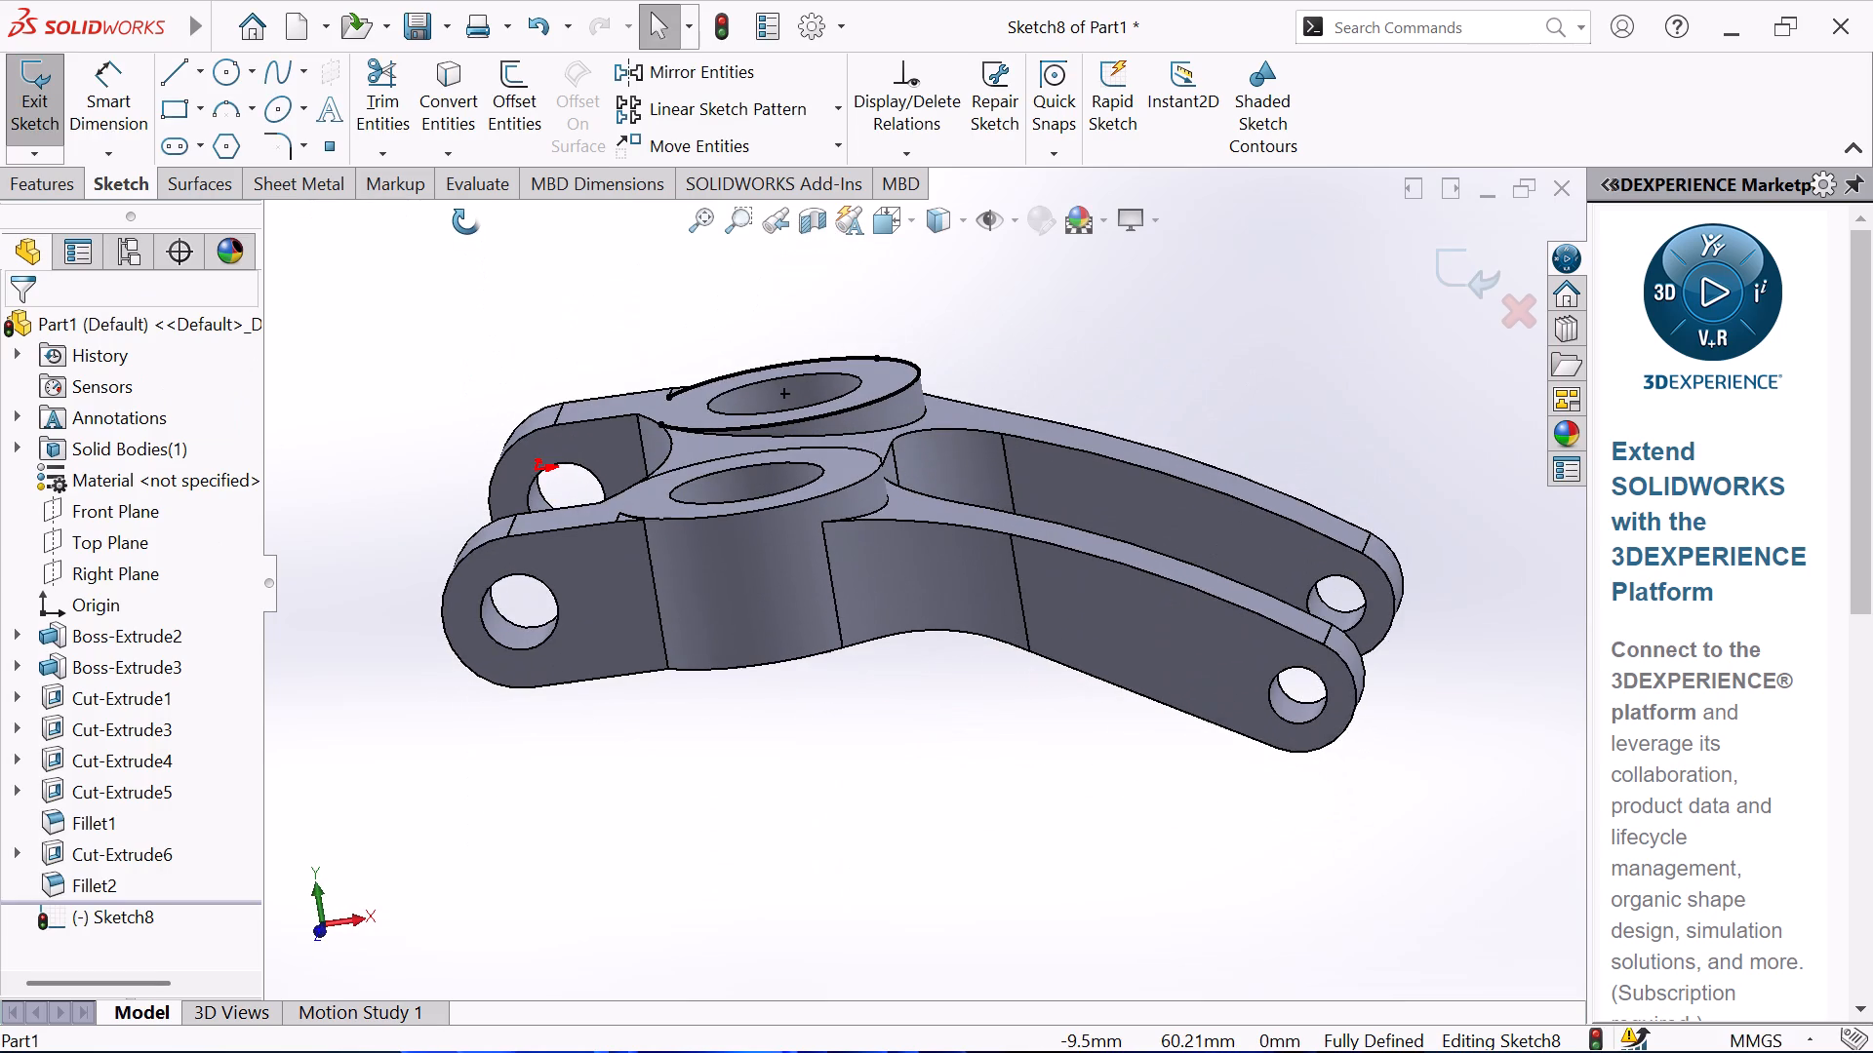
middle_drag(466, 221, 467, 225)
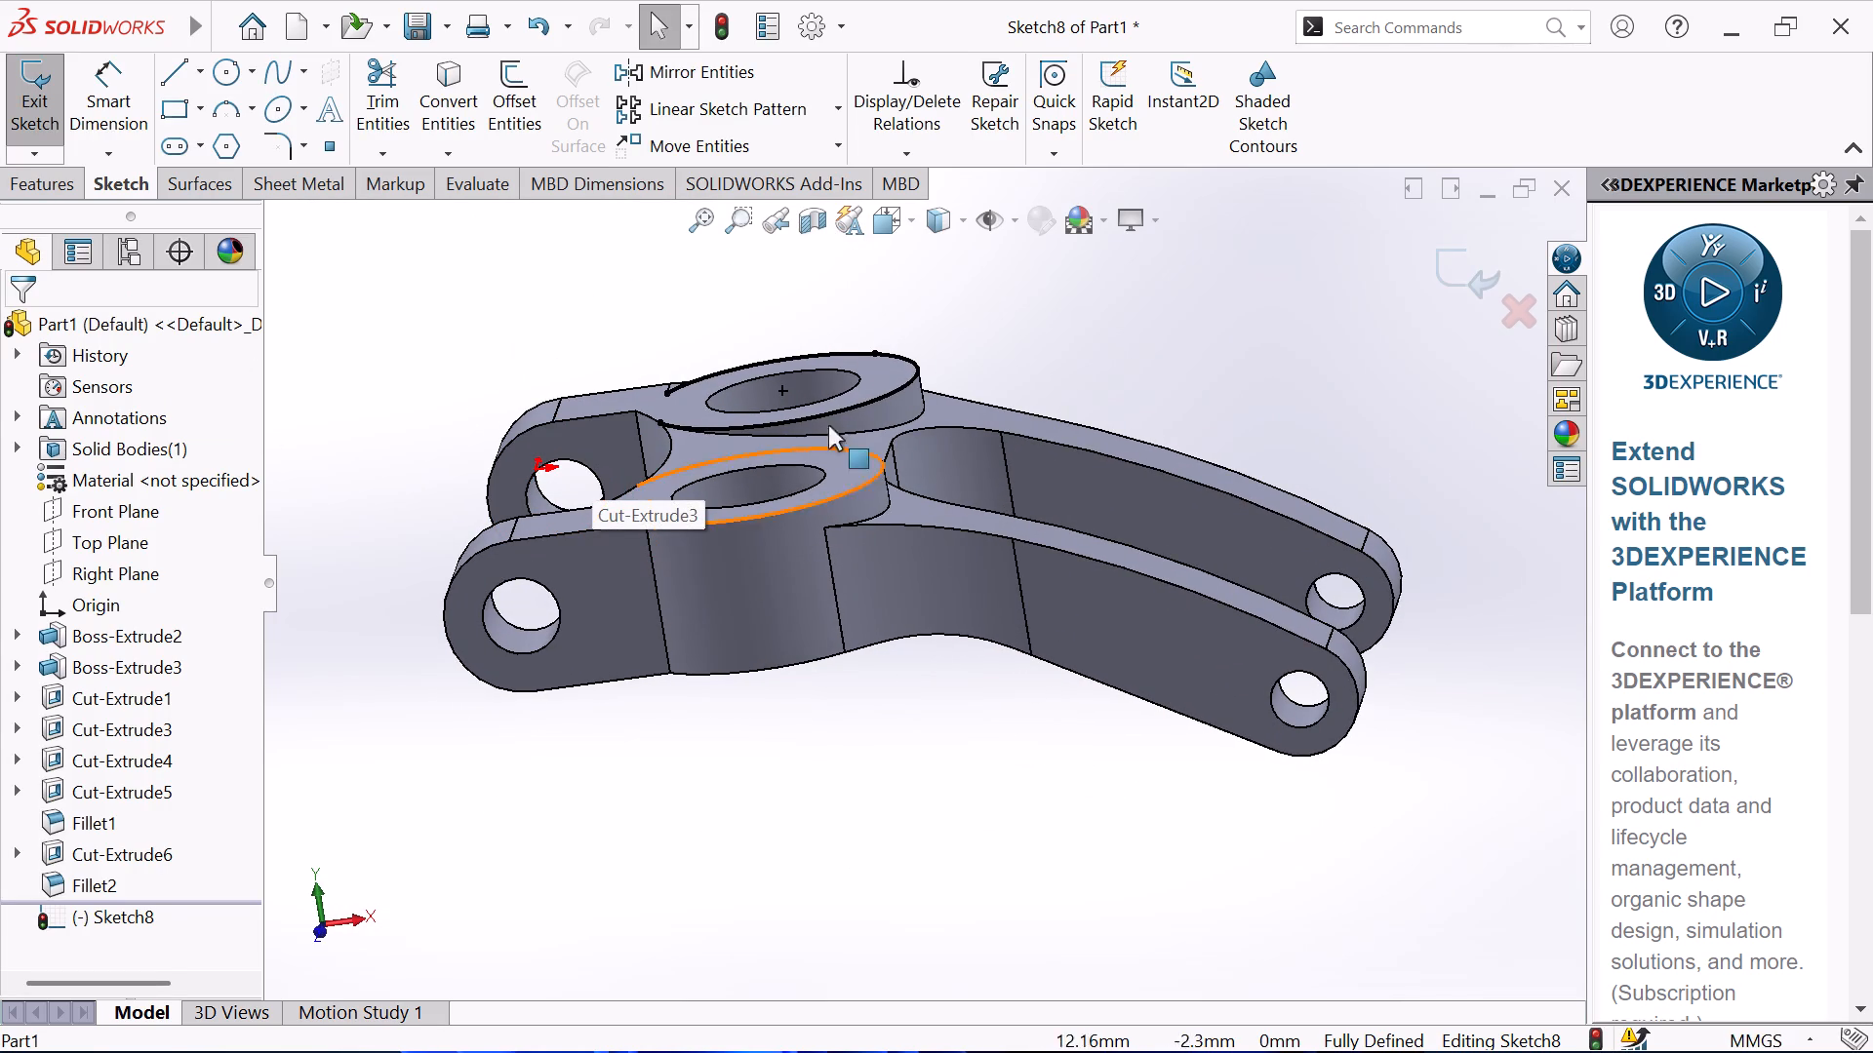
click(894, 390)
key(Delete)
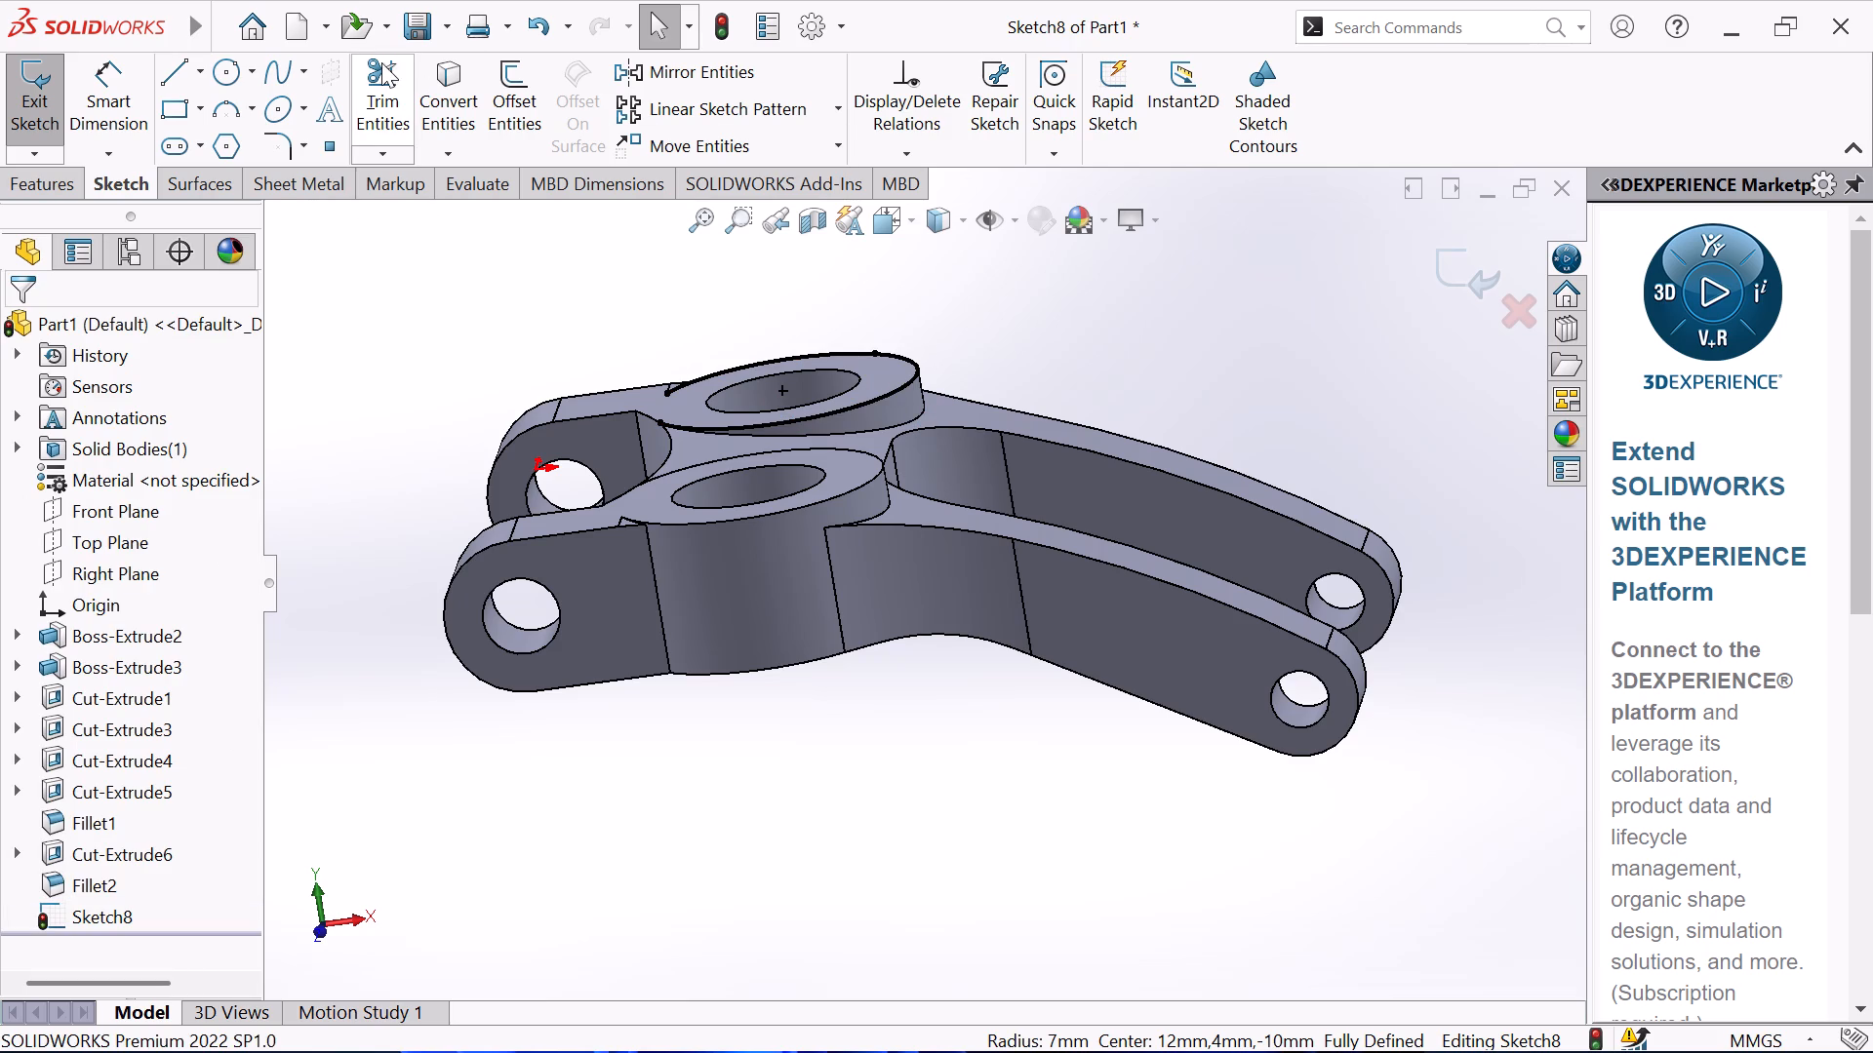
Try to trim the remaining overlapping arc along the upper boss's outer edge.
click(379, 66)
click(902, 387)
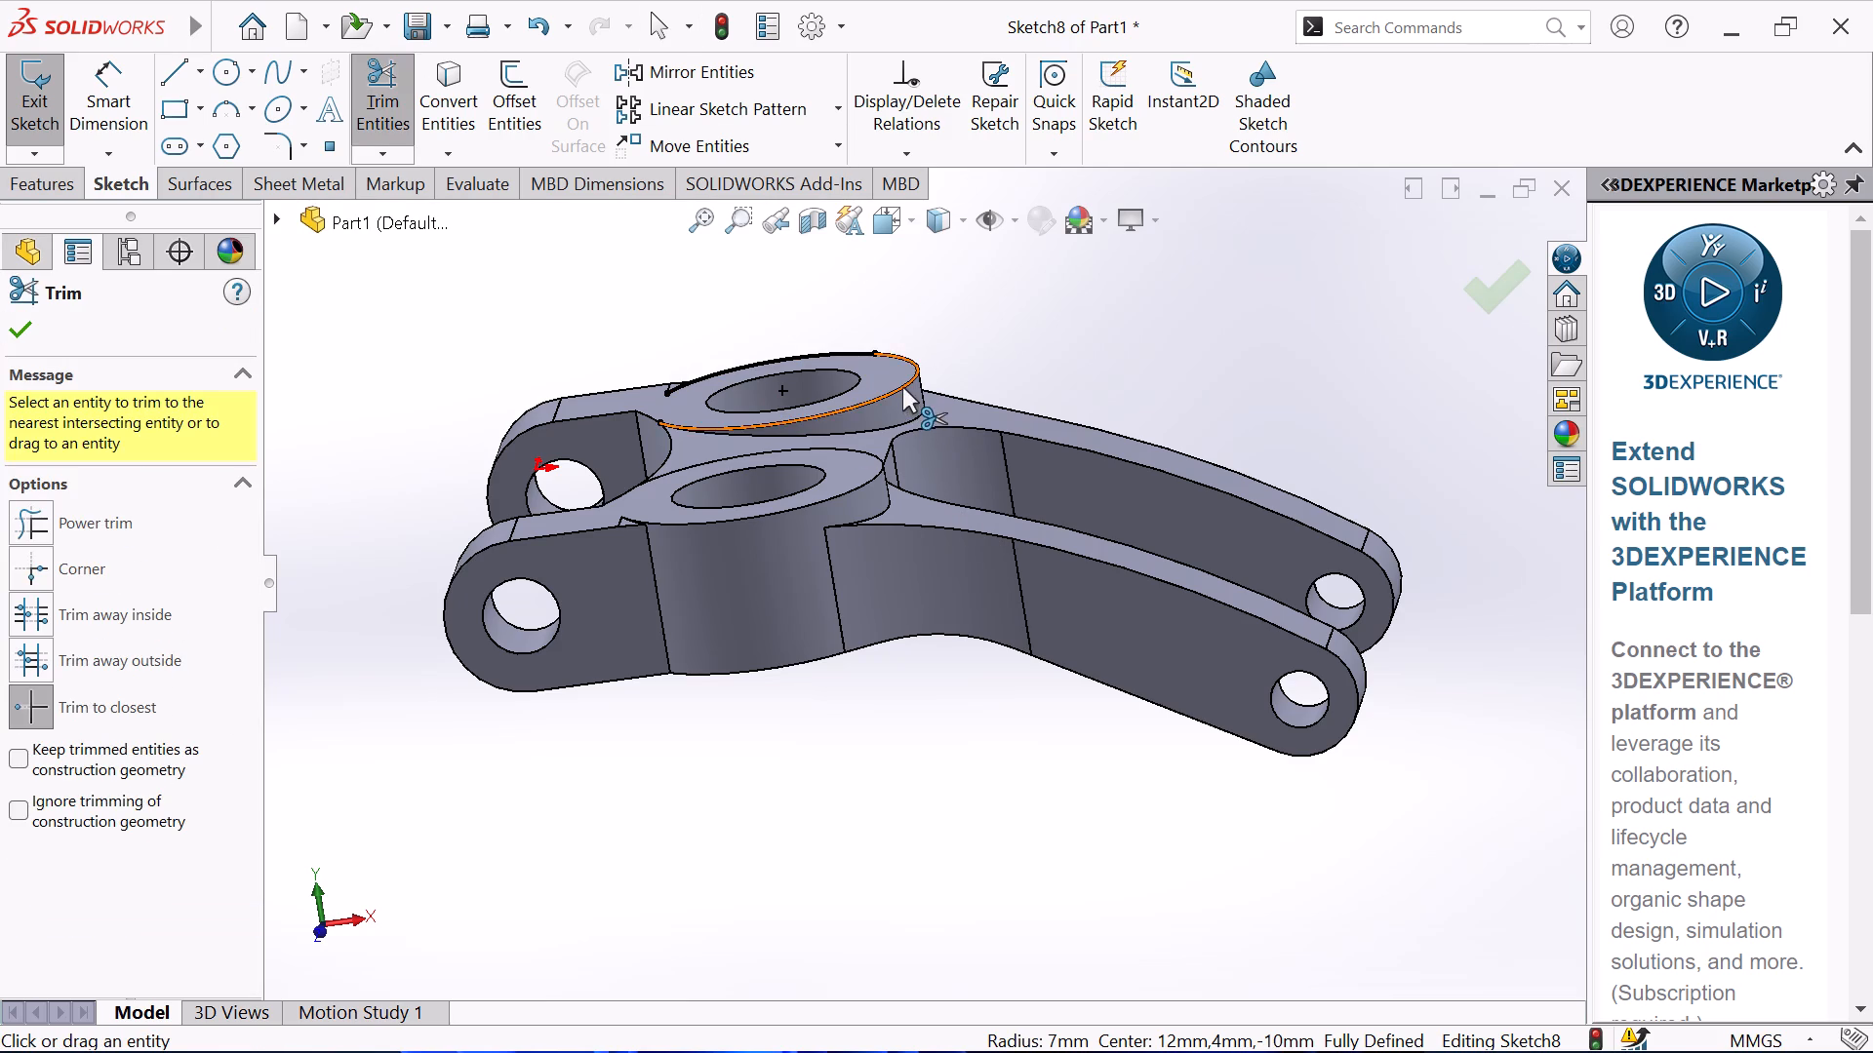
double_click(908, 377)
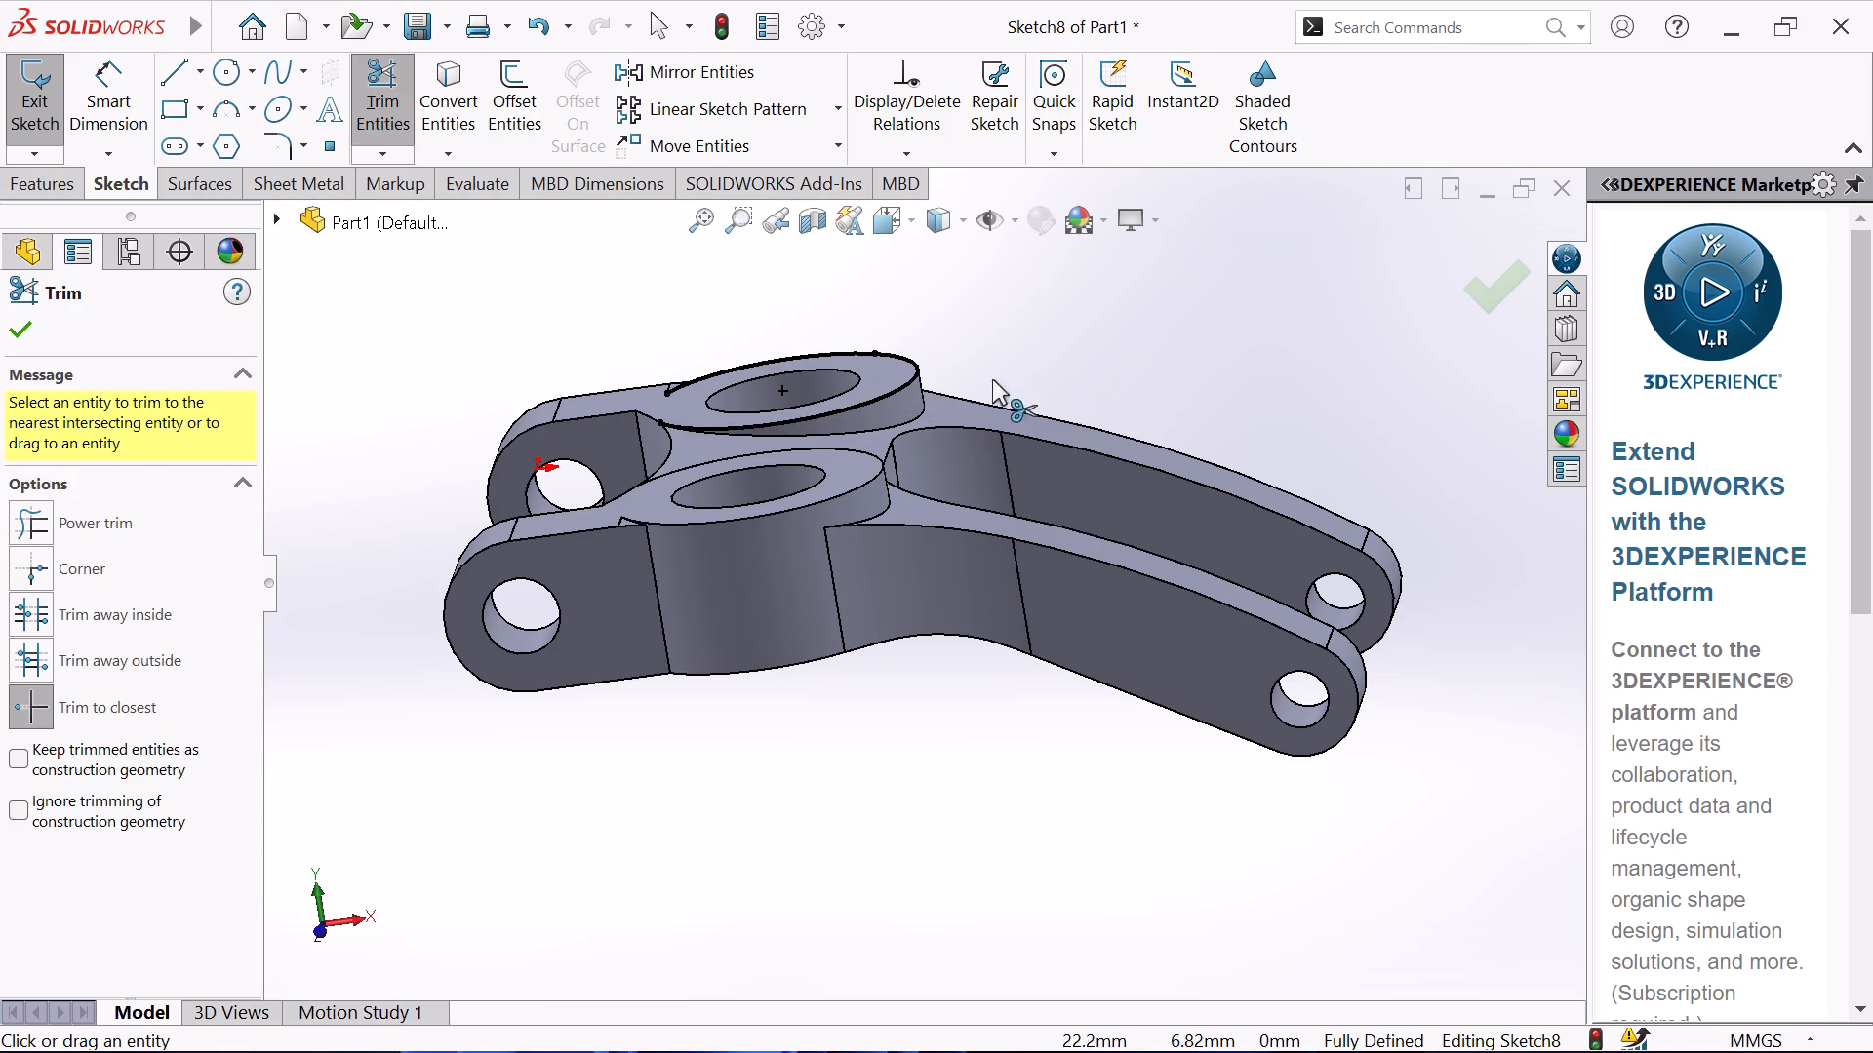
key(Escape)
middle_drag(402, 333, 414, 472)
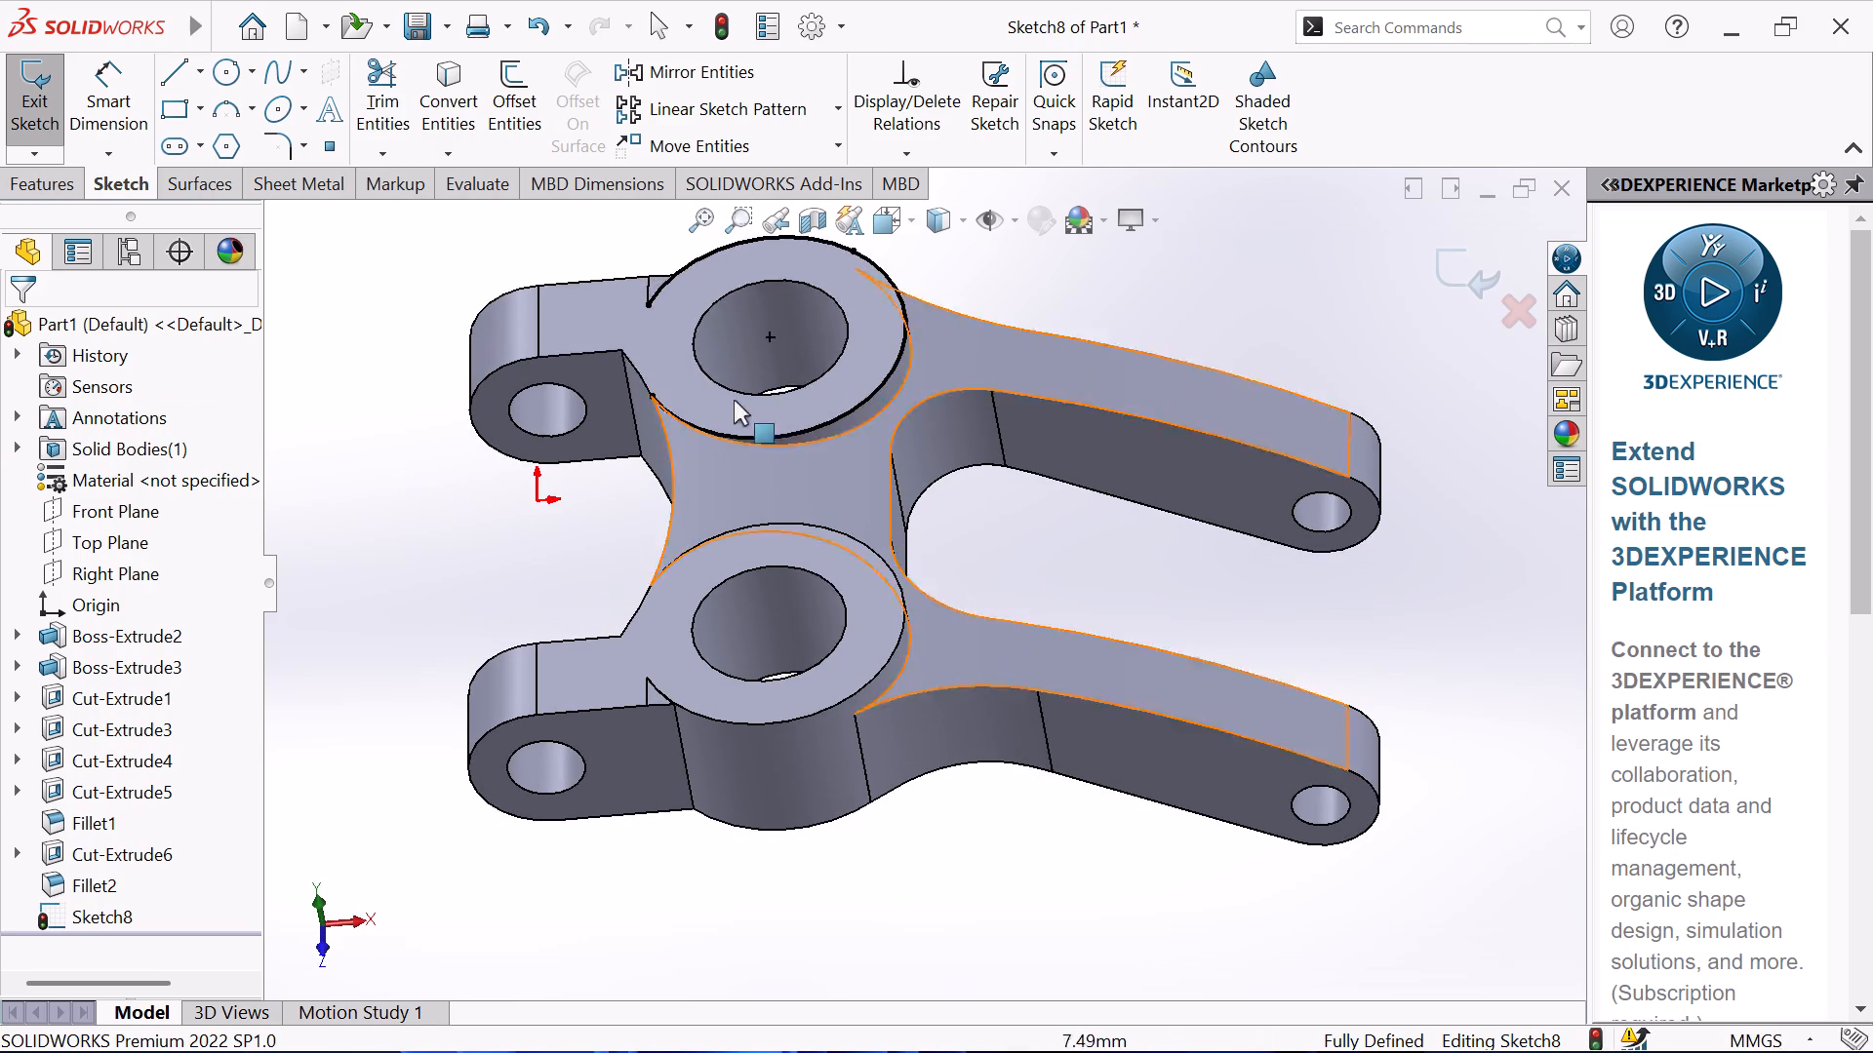
Delete the two remaining converted arcs around the upper boss's rim and close the emptied sketch.
click(904, 339)
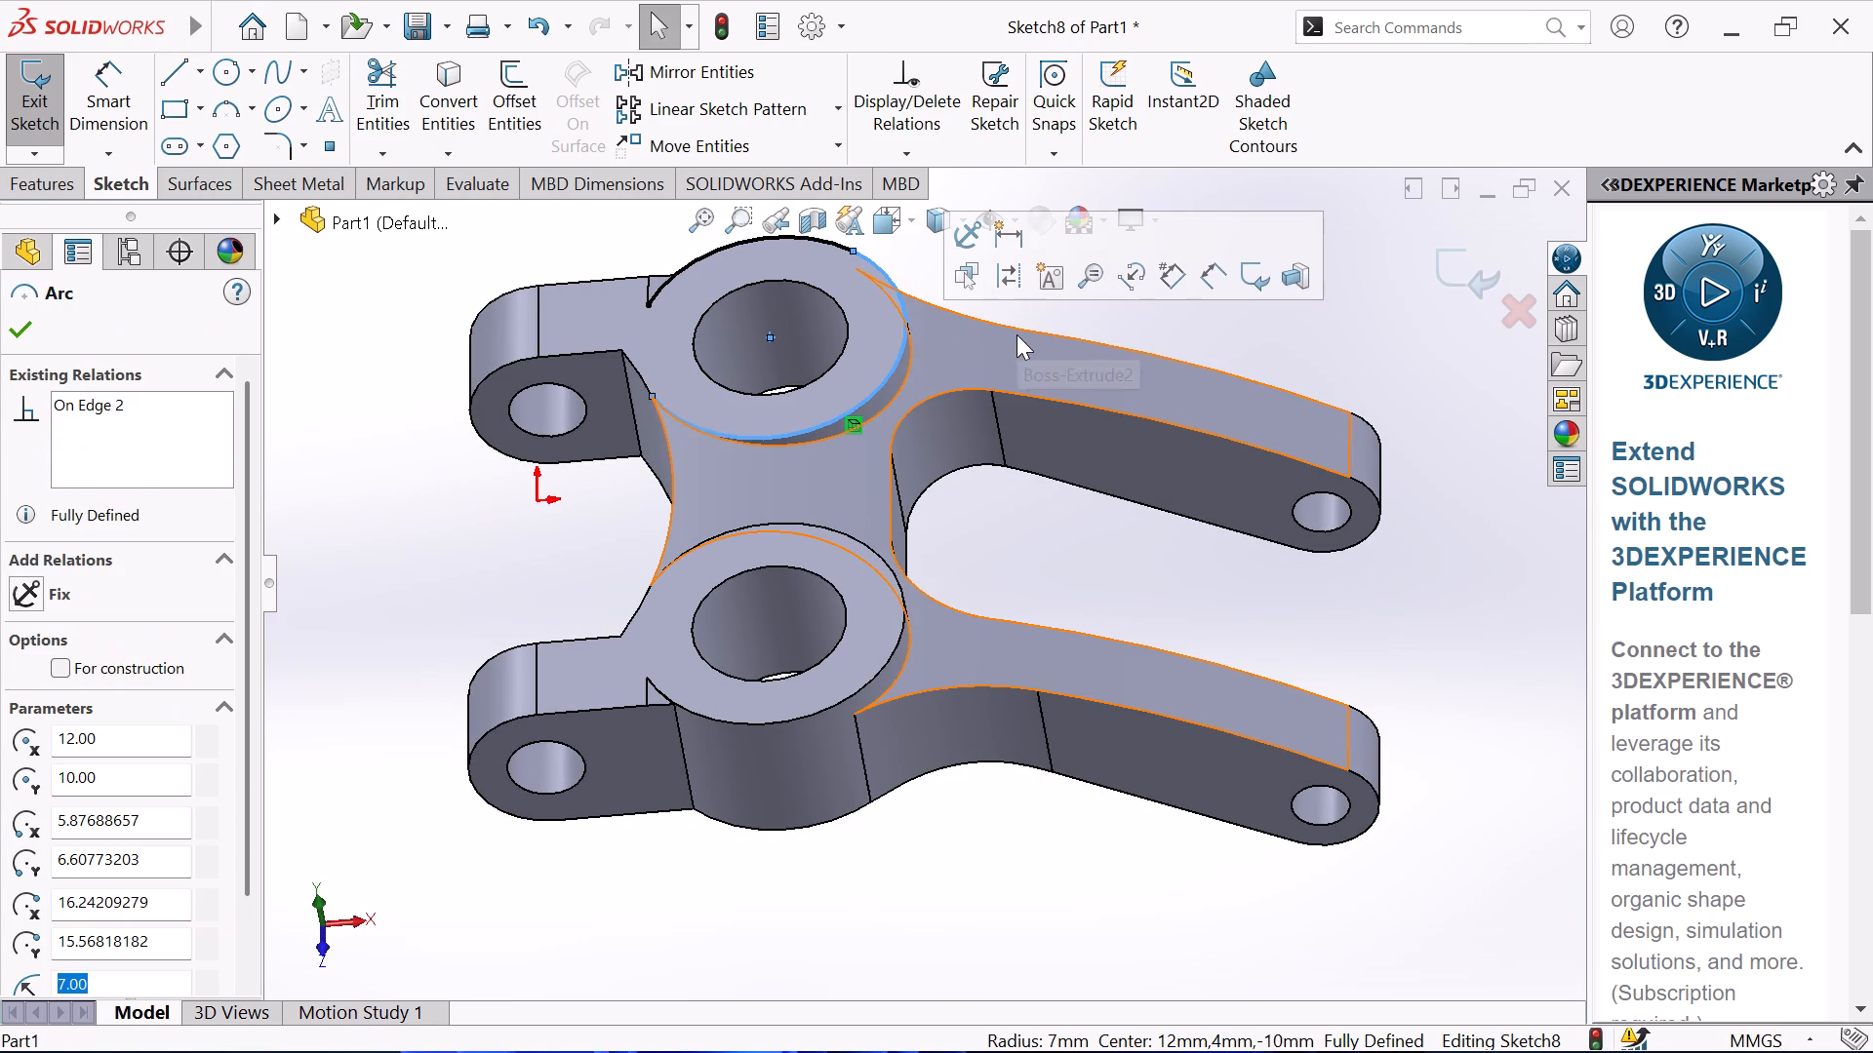
key(Delete)
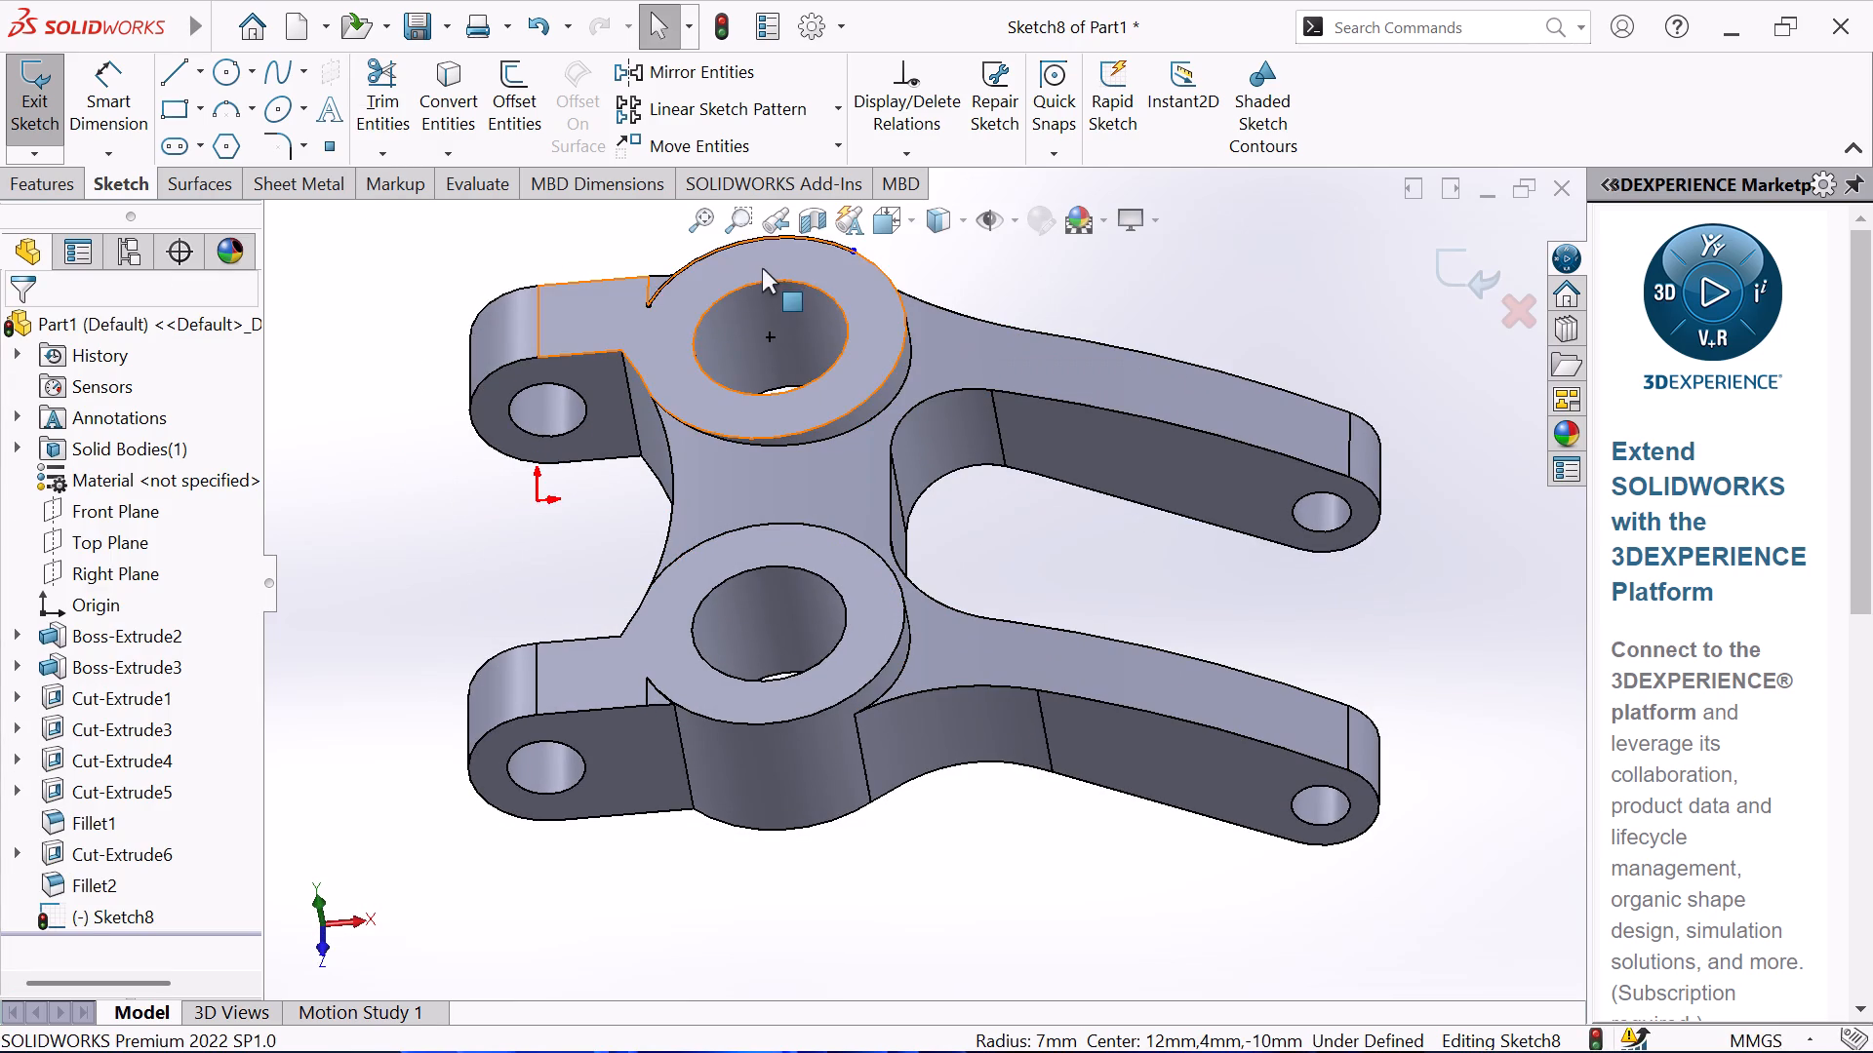
click(730, 244)
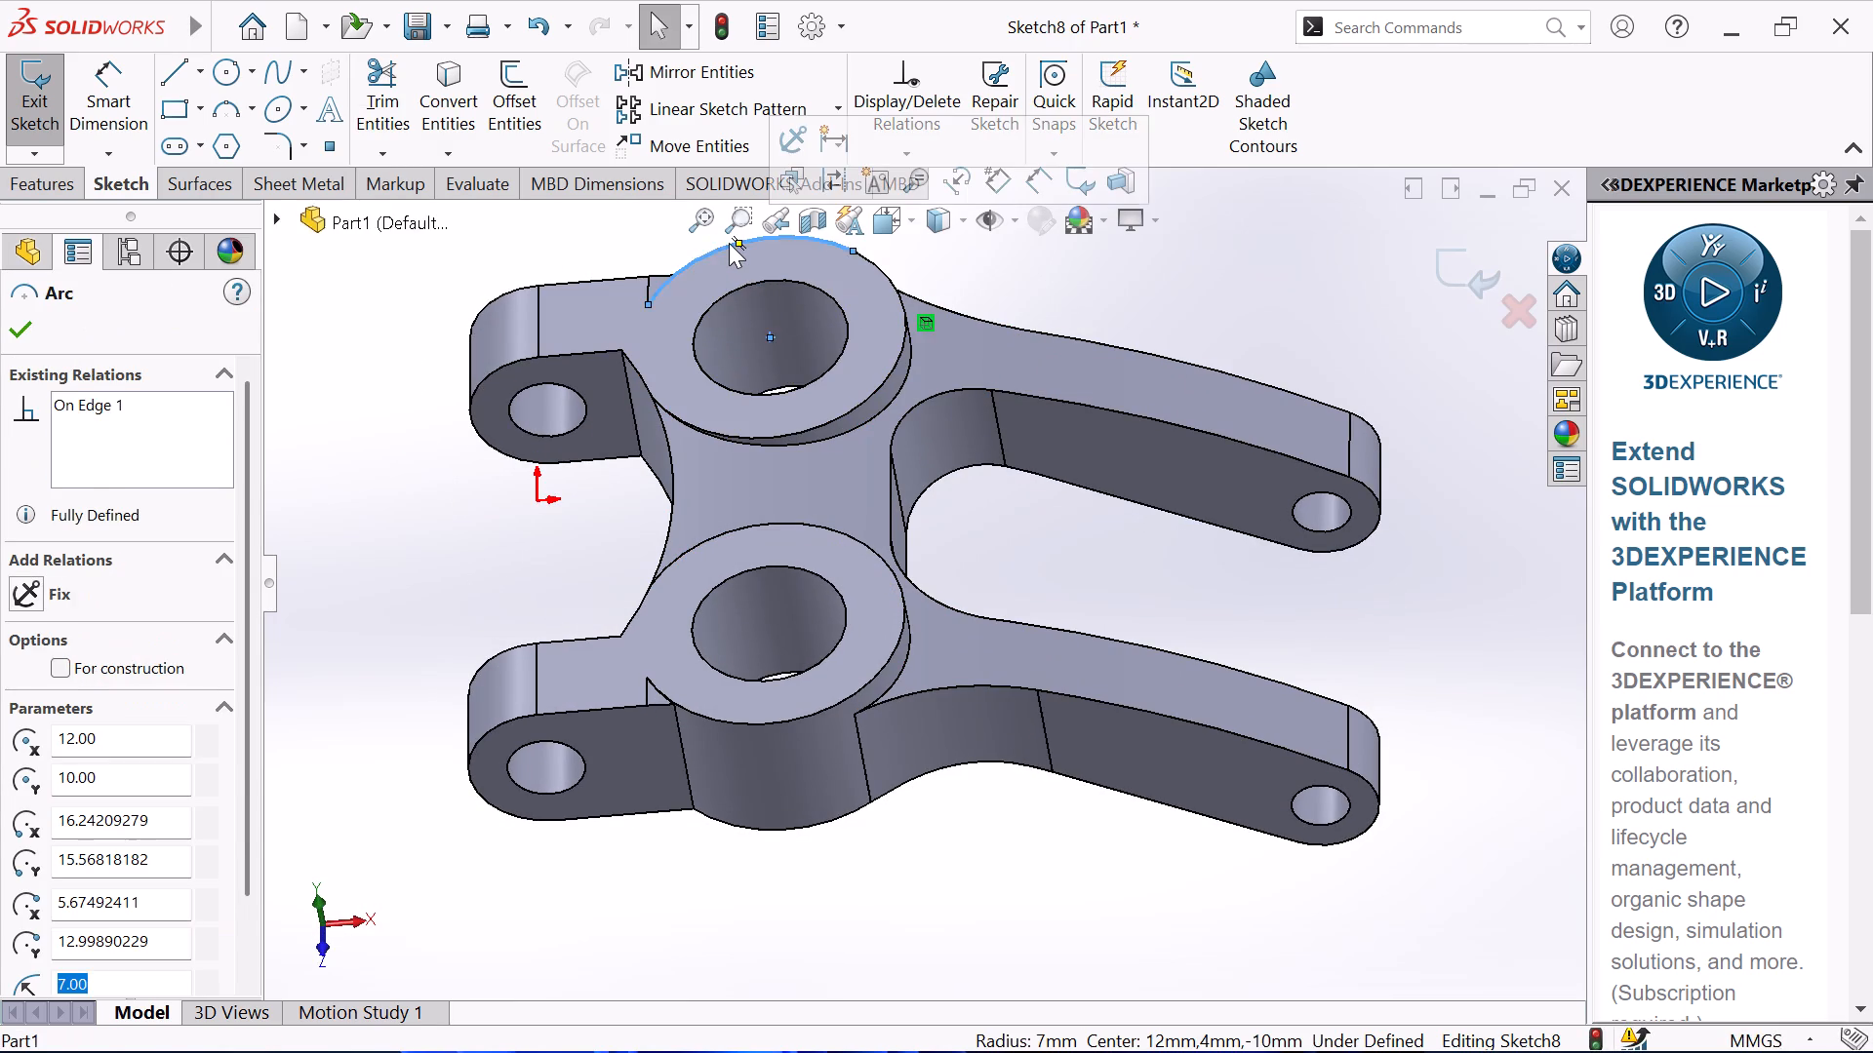
key(Delete)
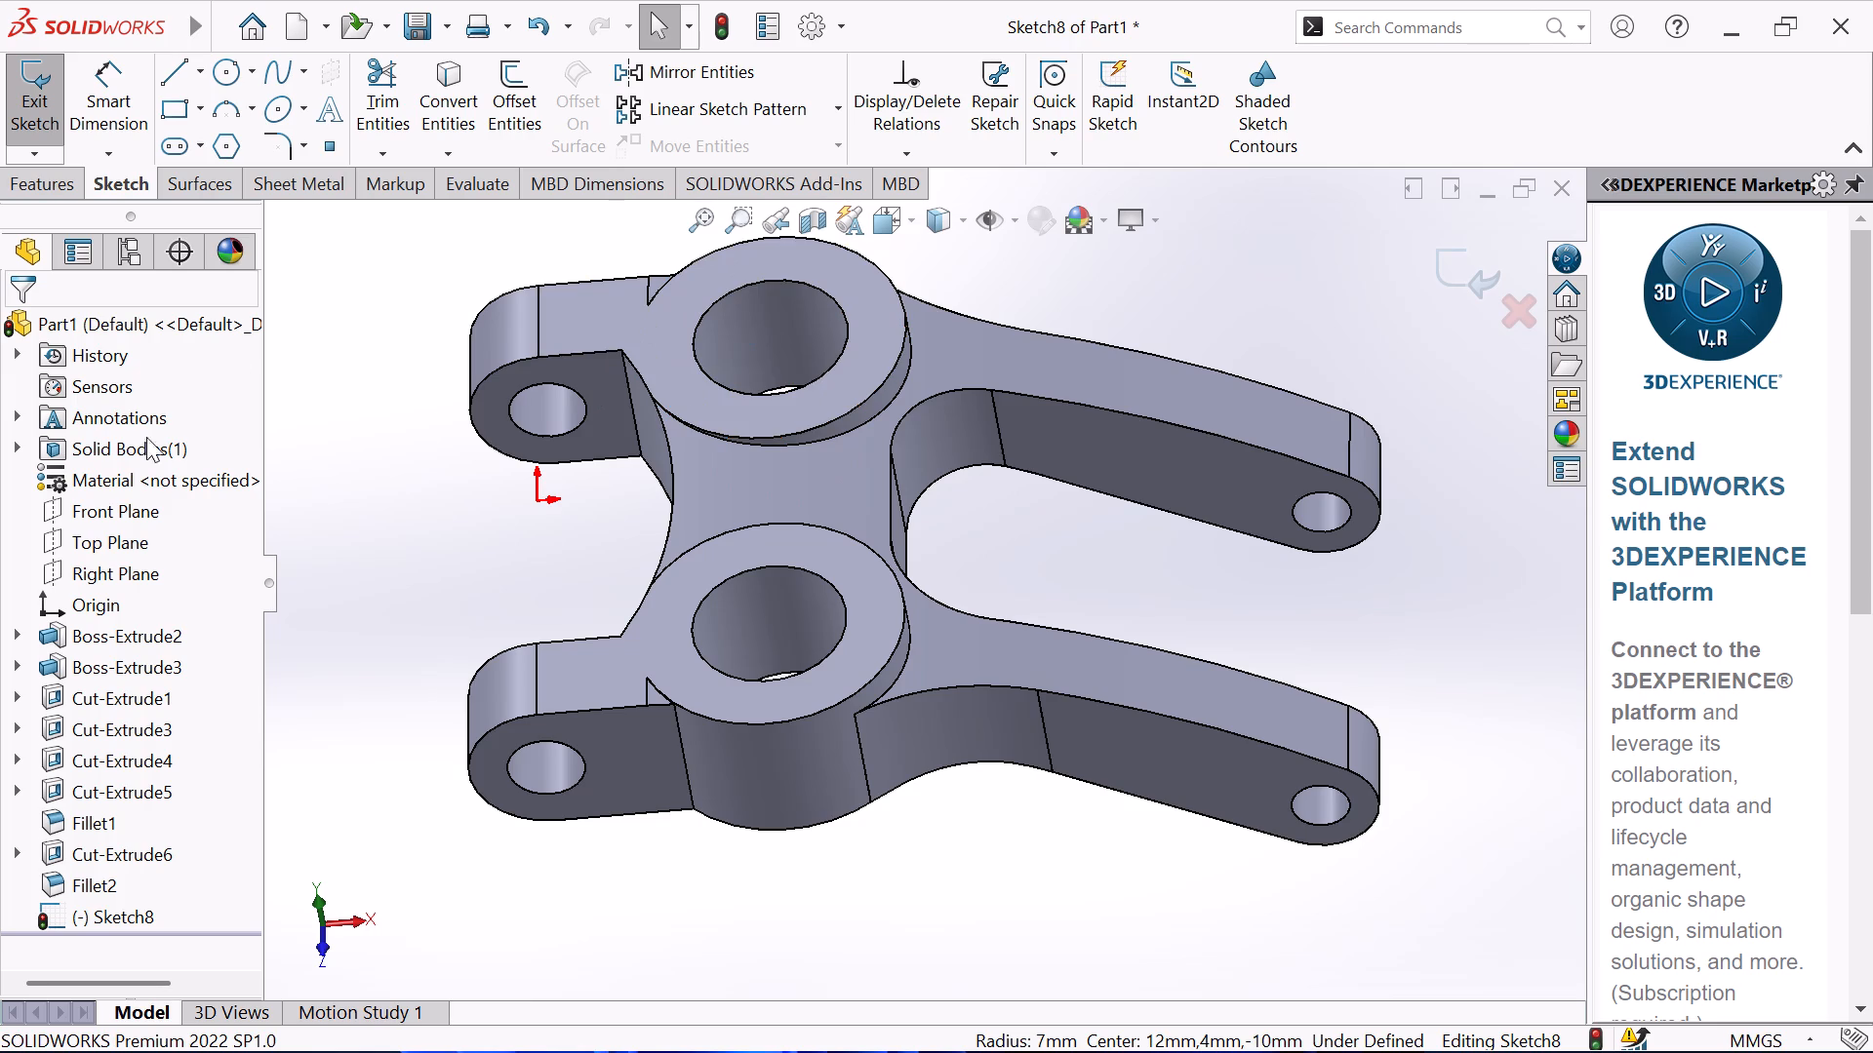
click(24, 87)
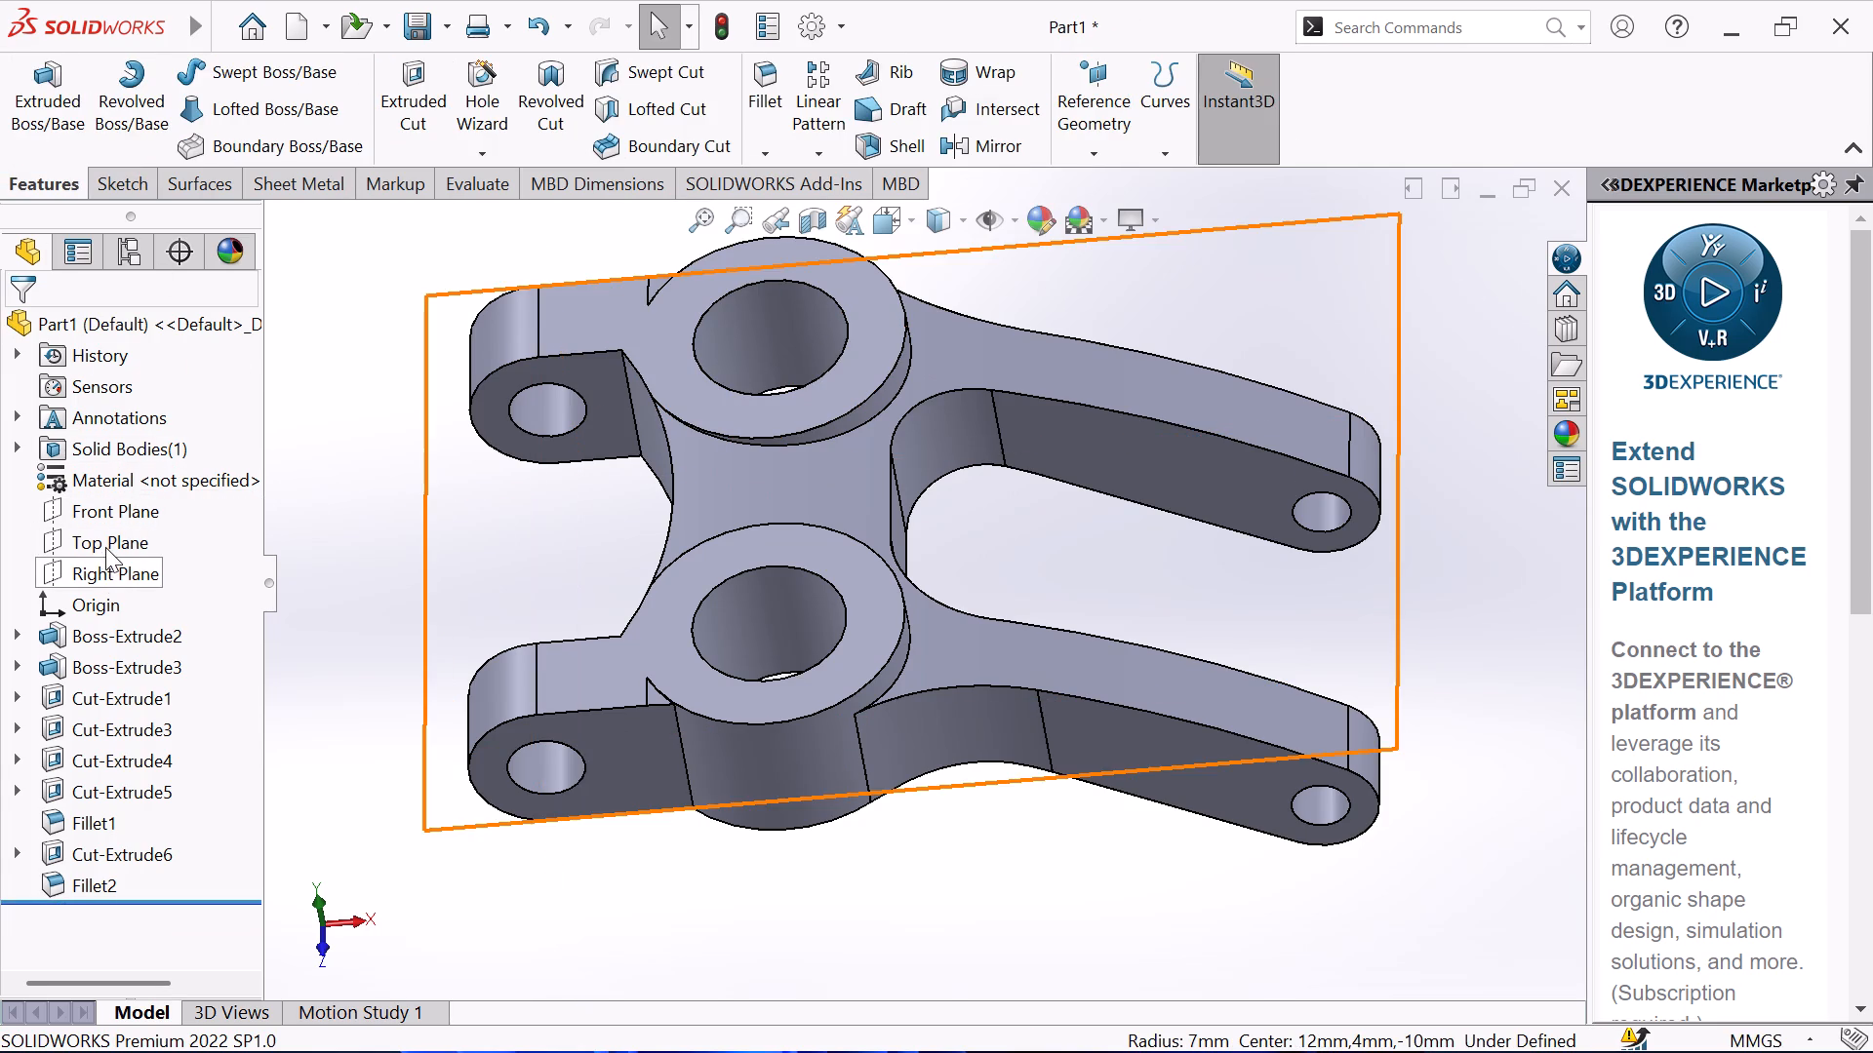
Start a new sketch on the Front Plane.
click(114, 513)
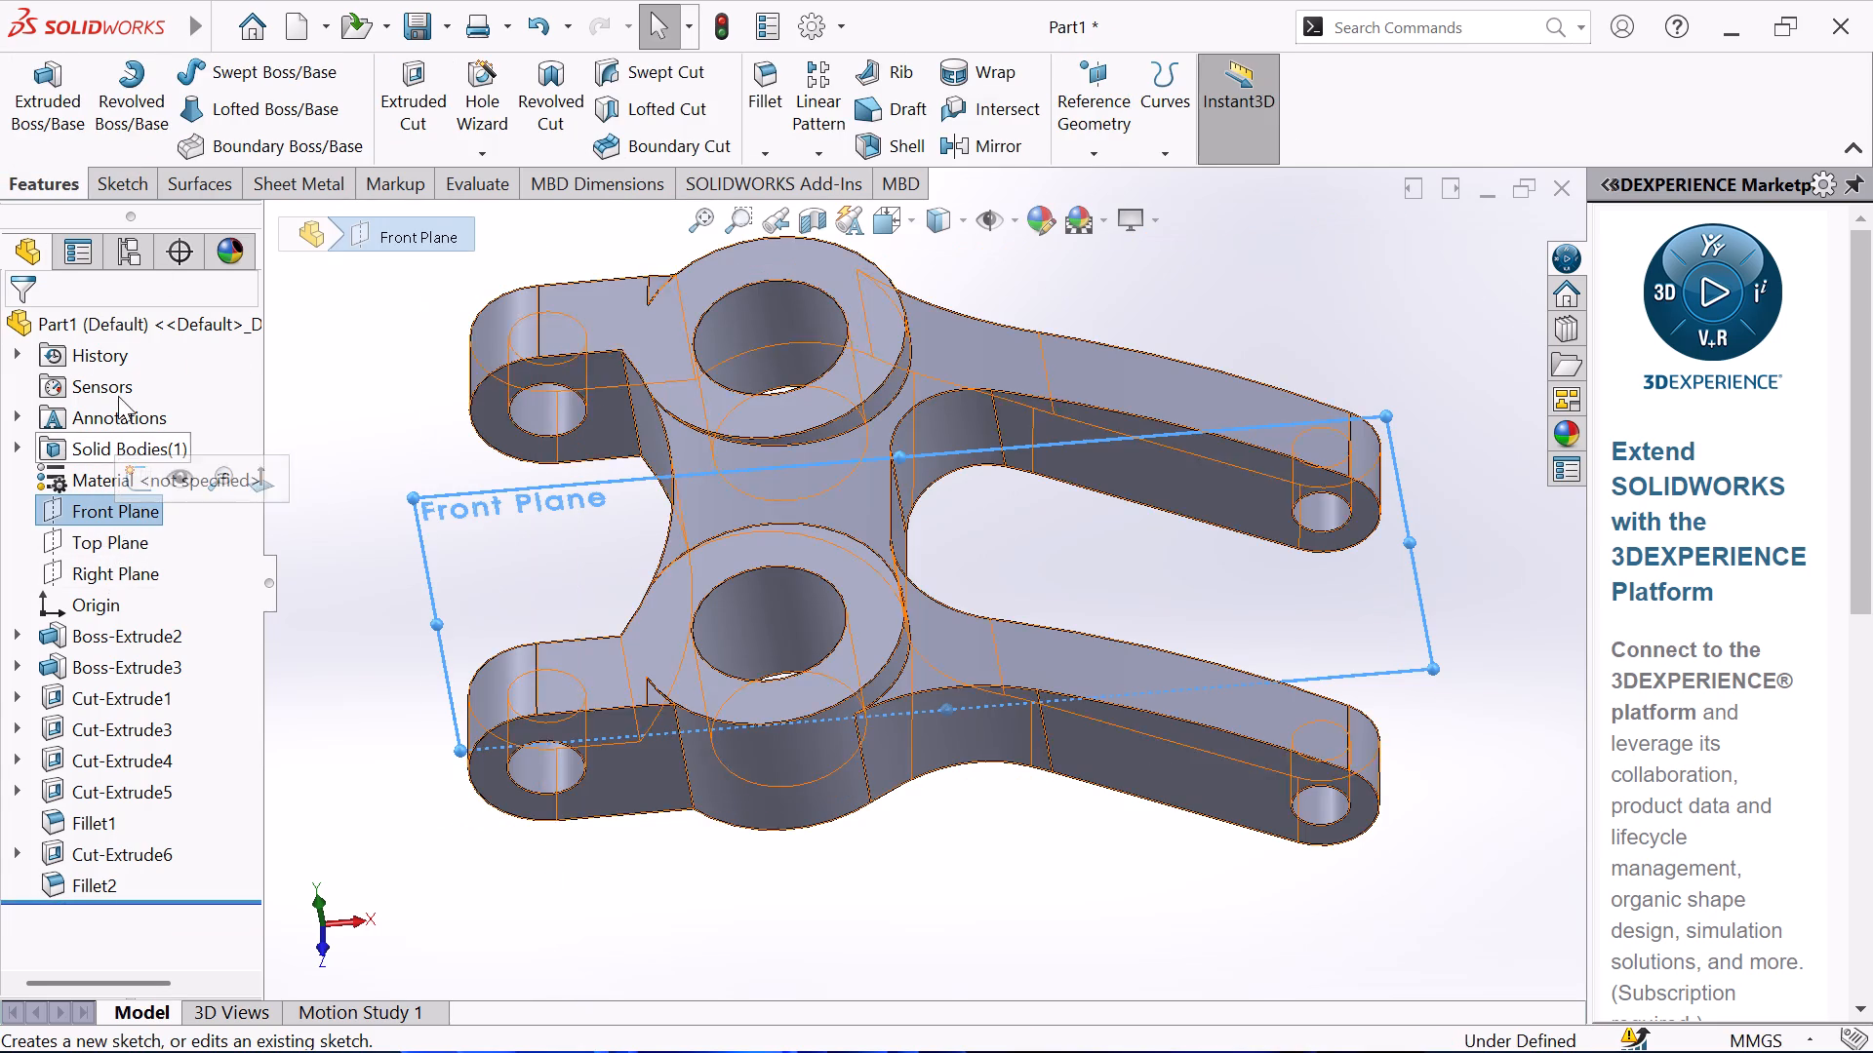
click(111, 178)
click(30, 108)
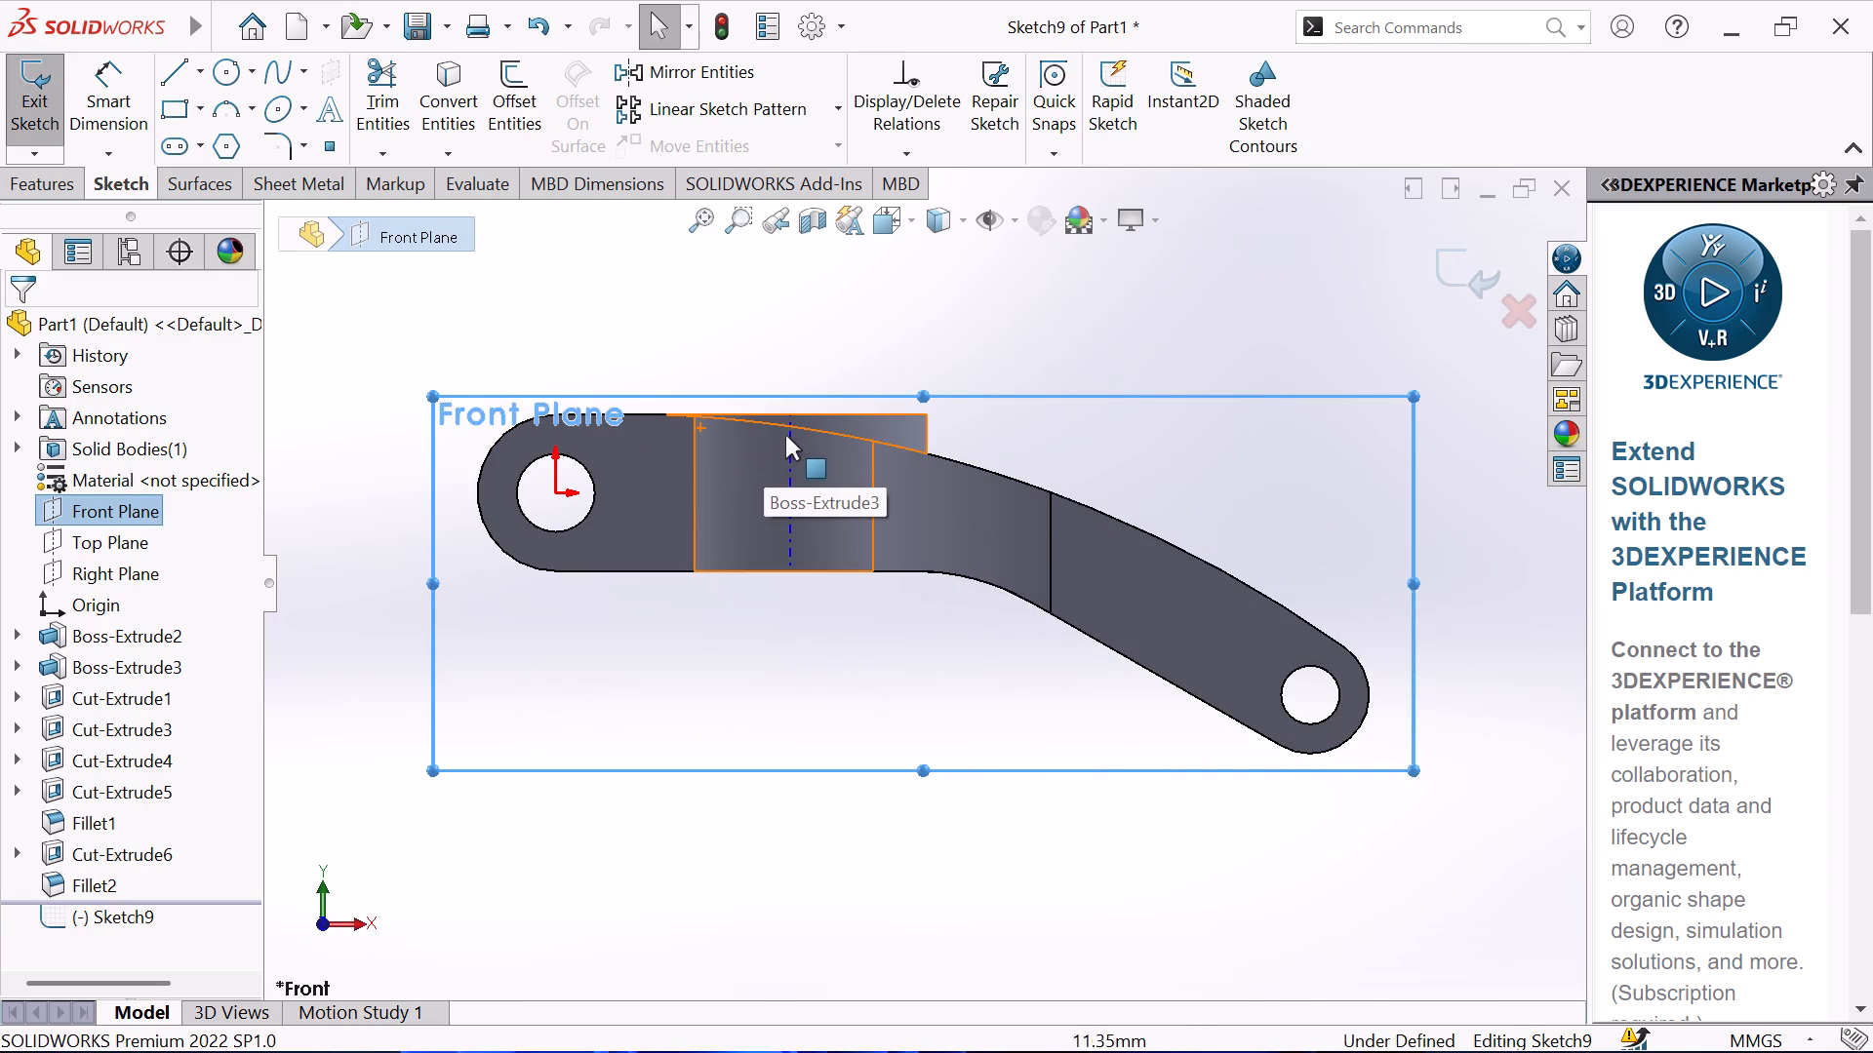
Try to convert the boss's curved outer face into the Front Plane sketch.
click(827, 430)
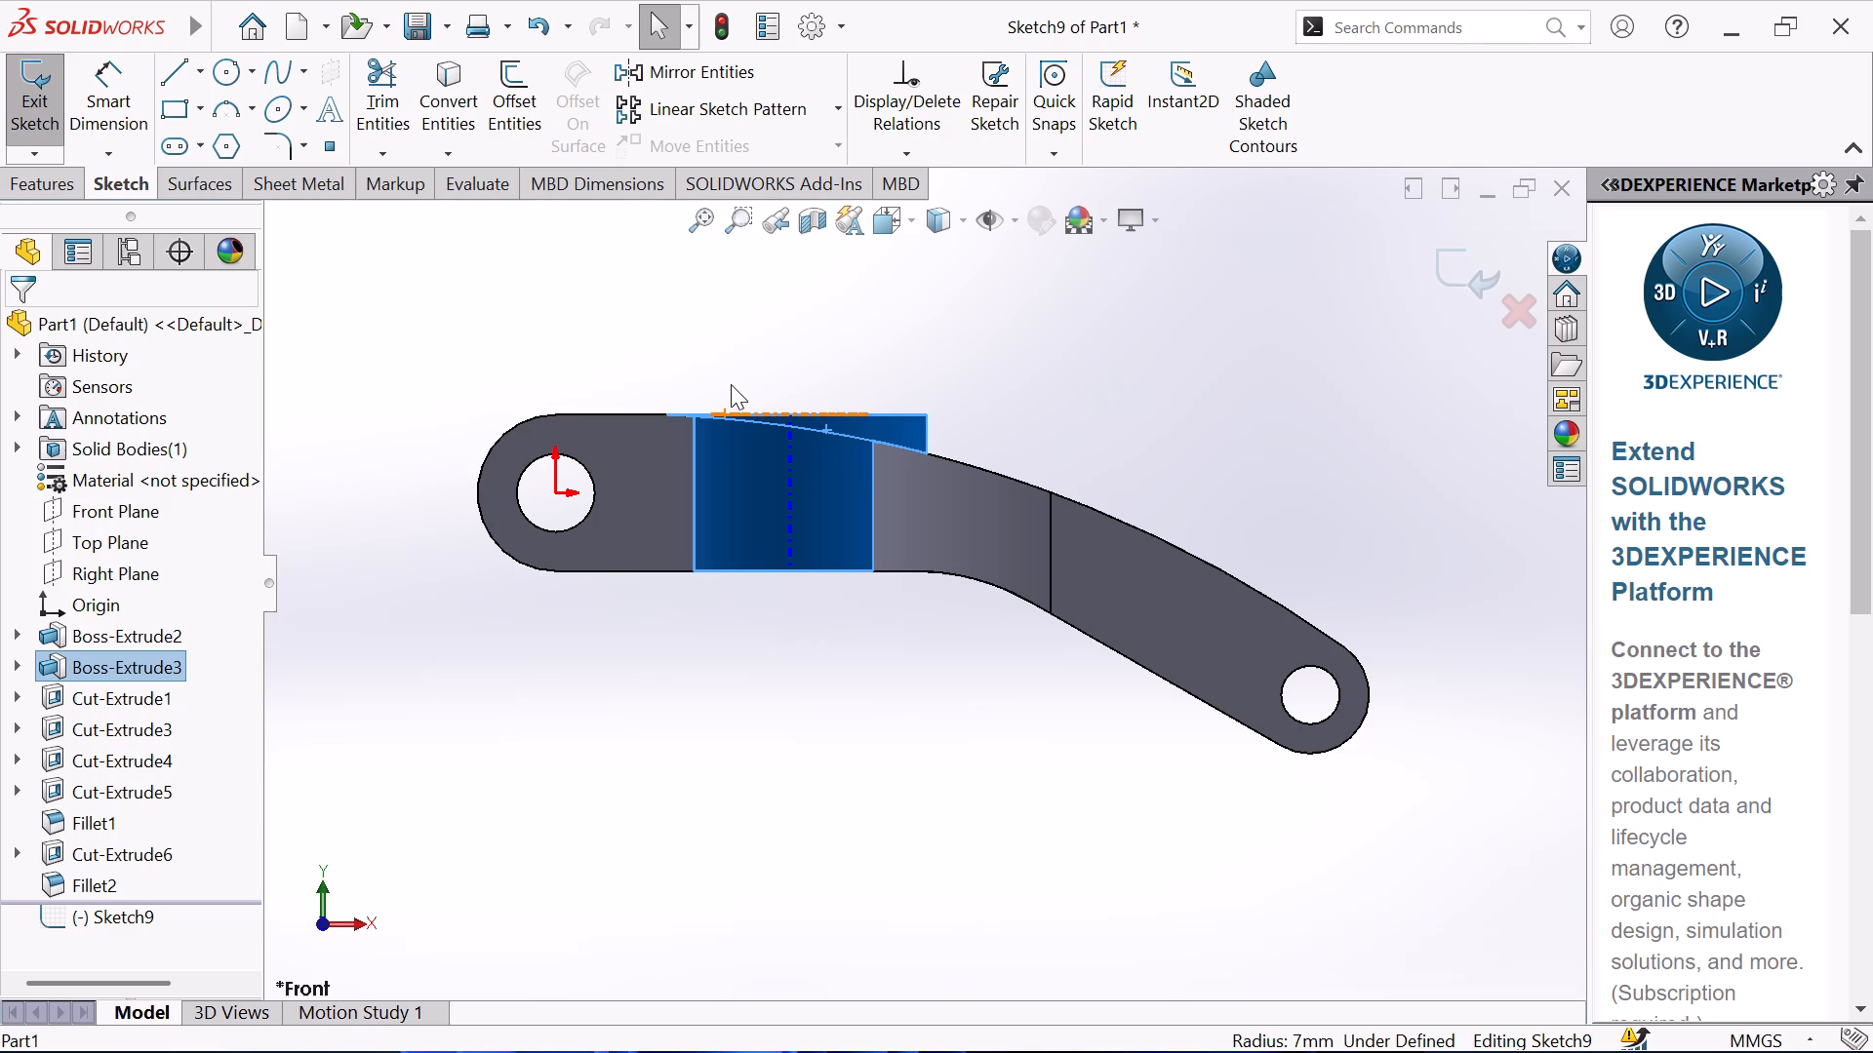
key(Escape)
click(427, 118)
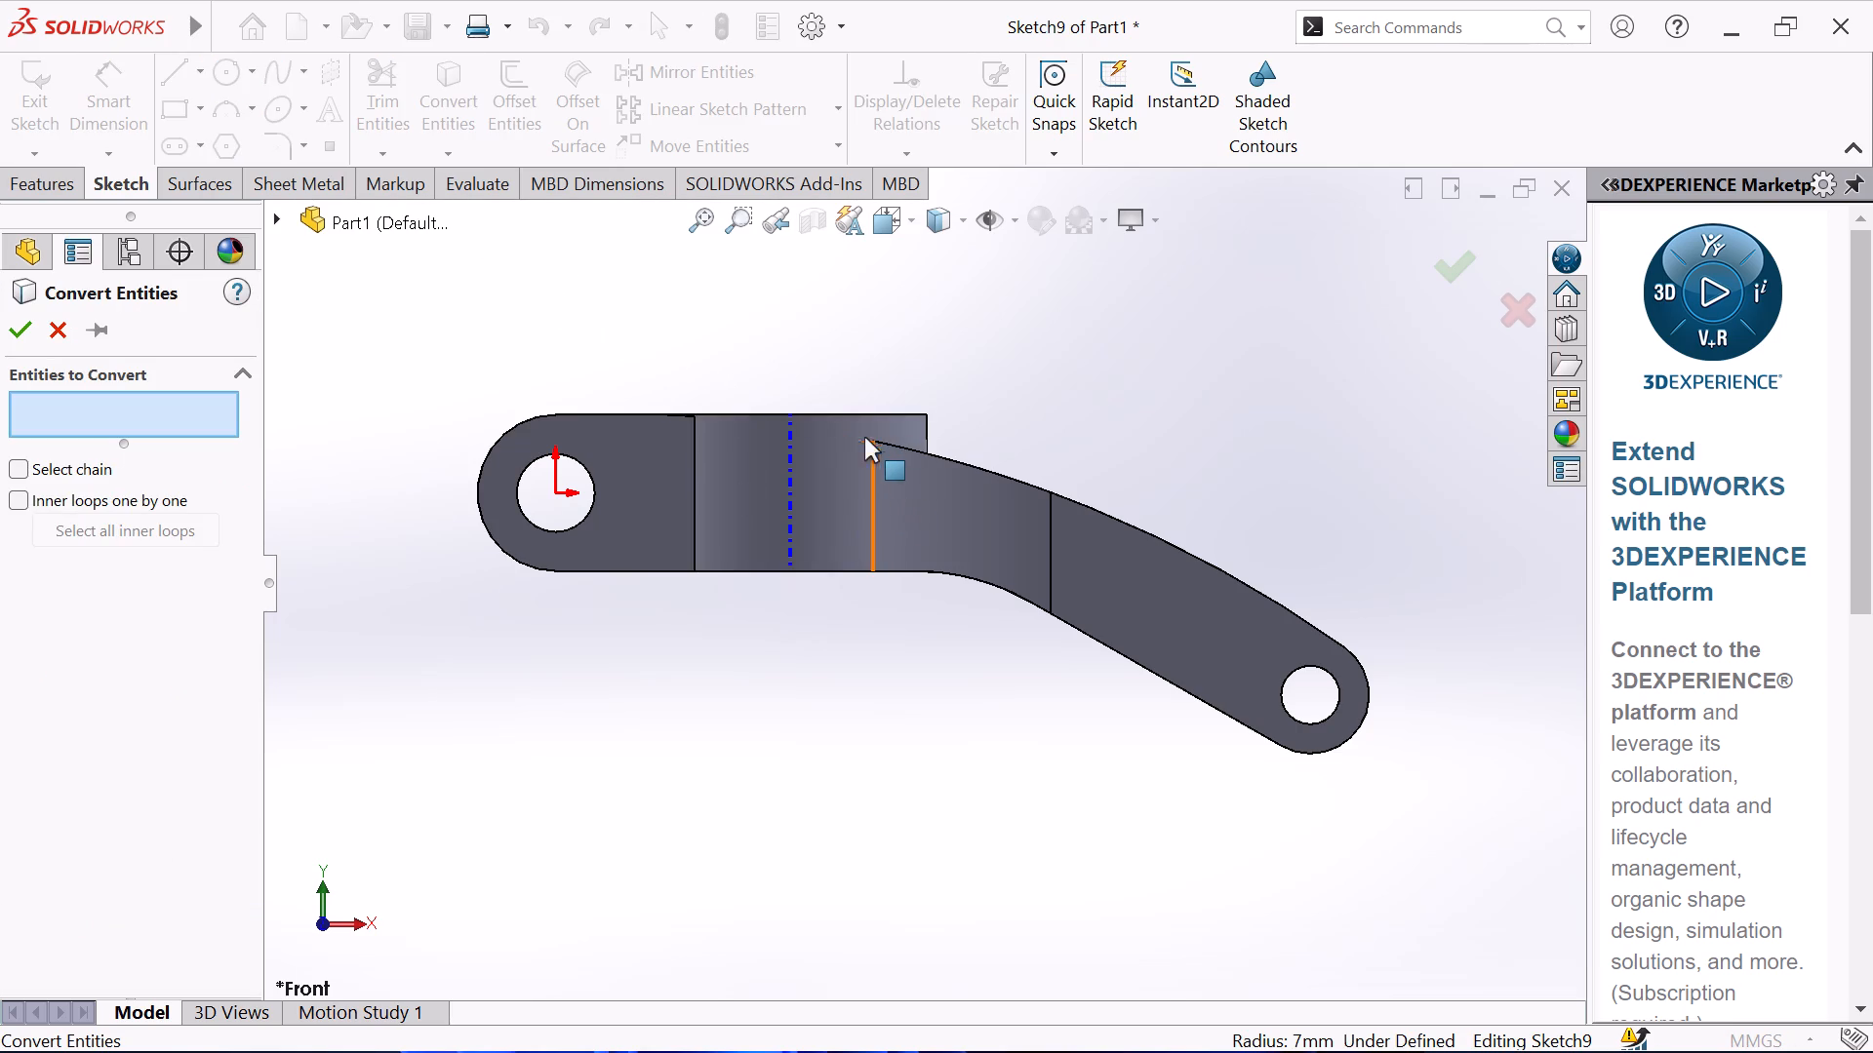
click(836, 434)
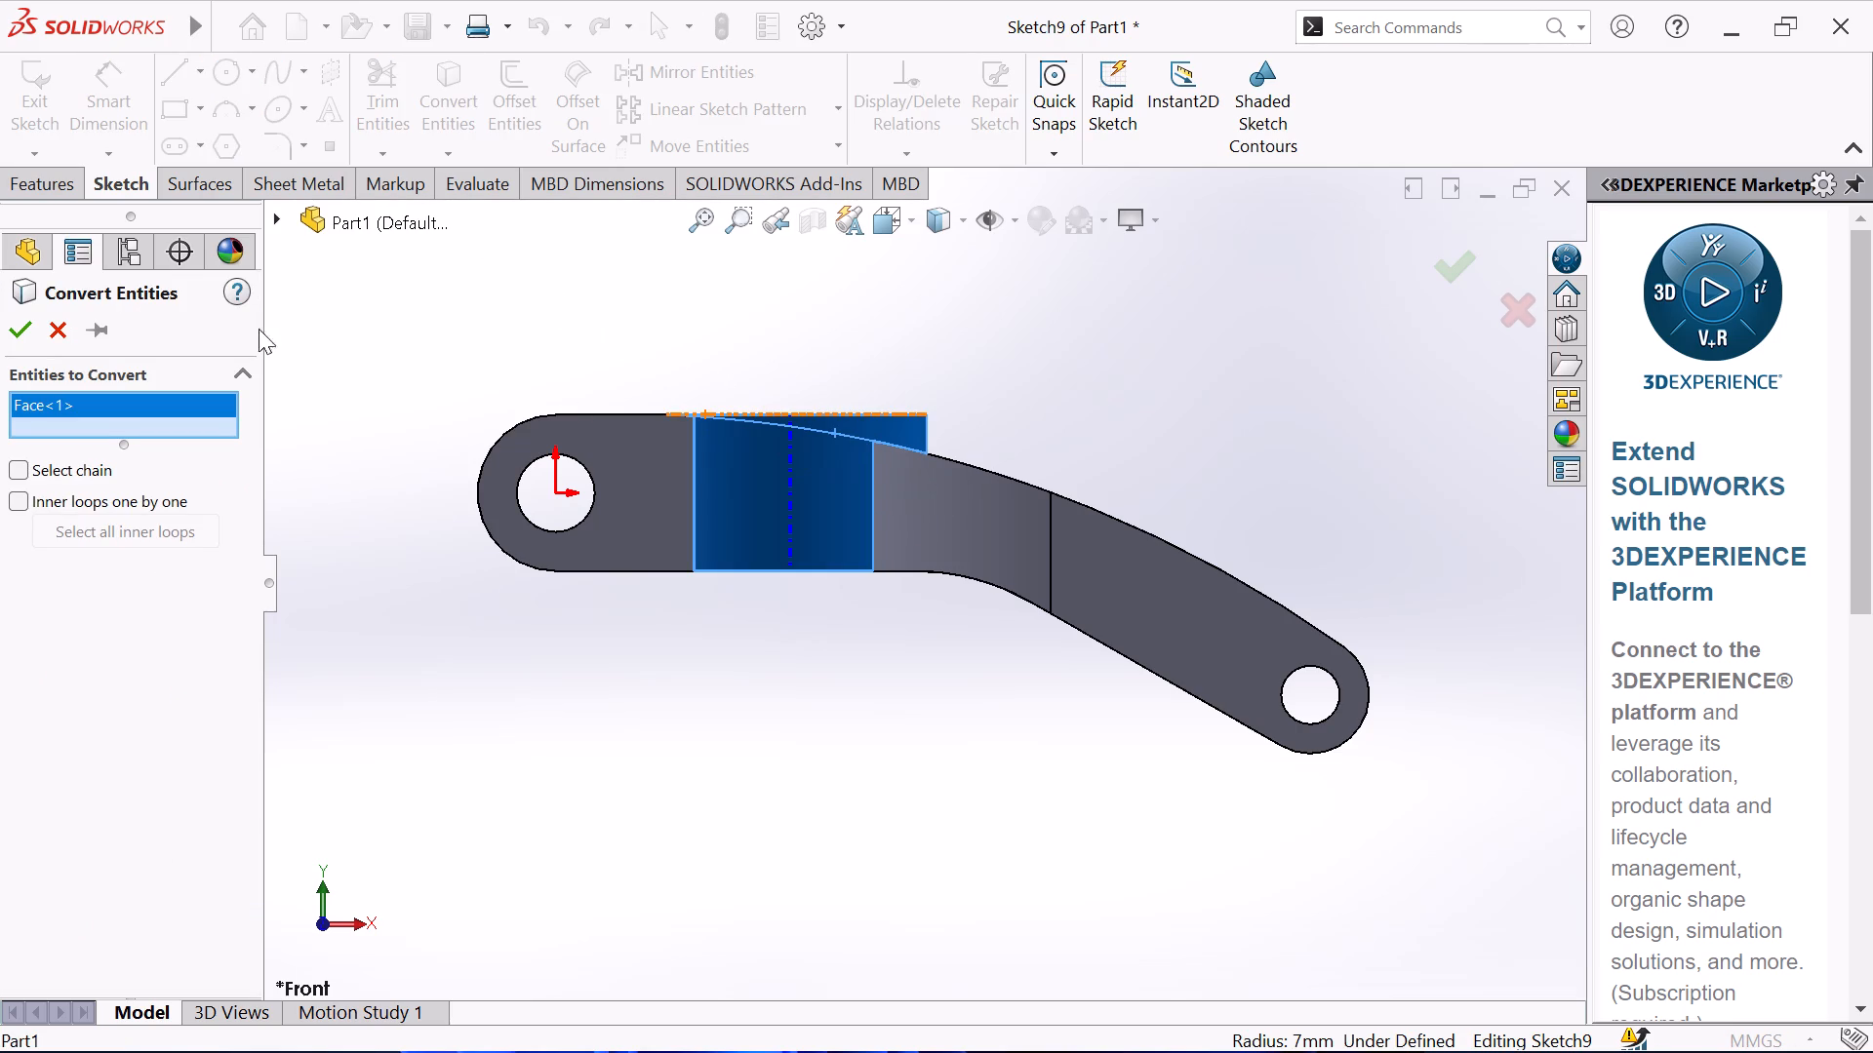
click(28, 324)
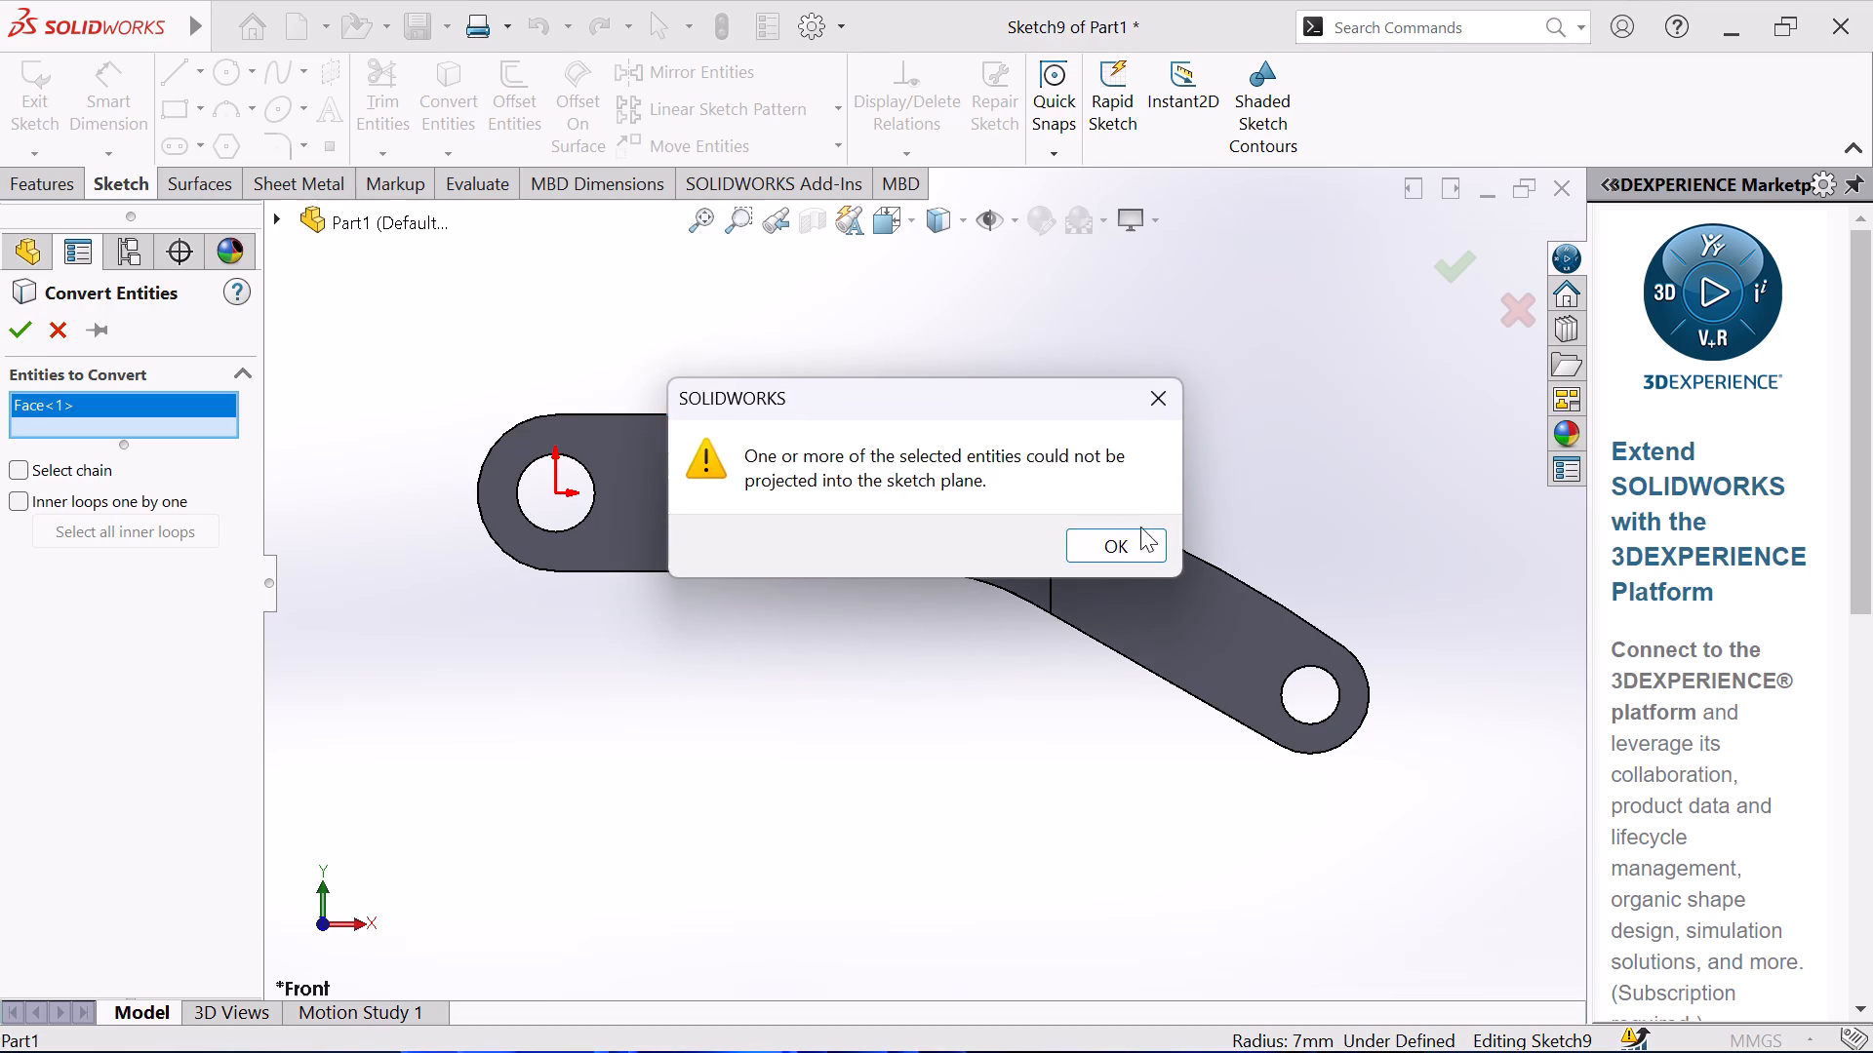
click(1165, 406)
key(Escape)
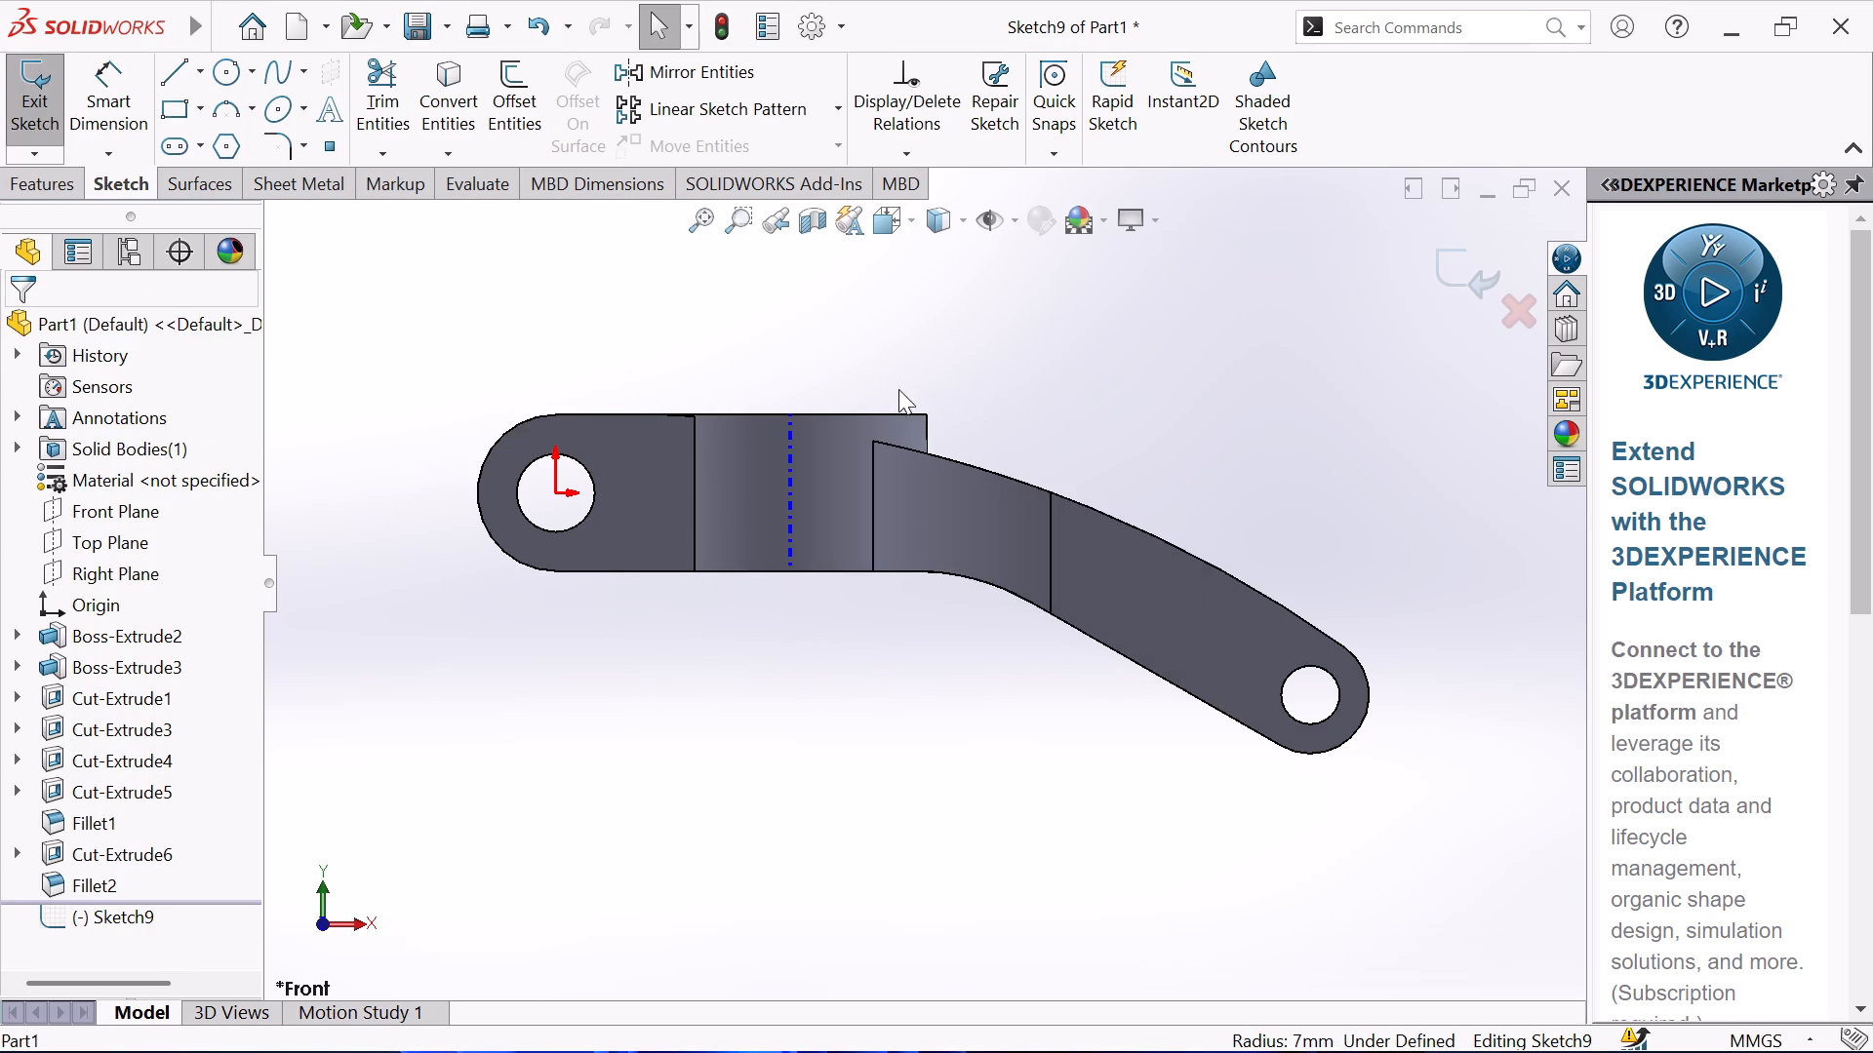
Draw a sloping line about 12 mm long from the base of the raised rim's long-arm end to the boss's opposite upper corner.
click(174, 70)
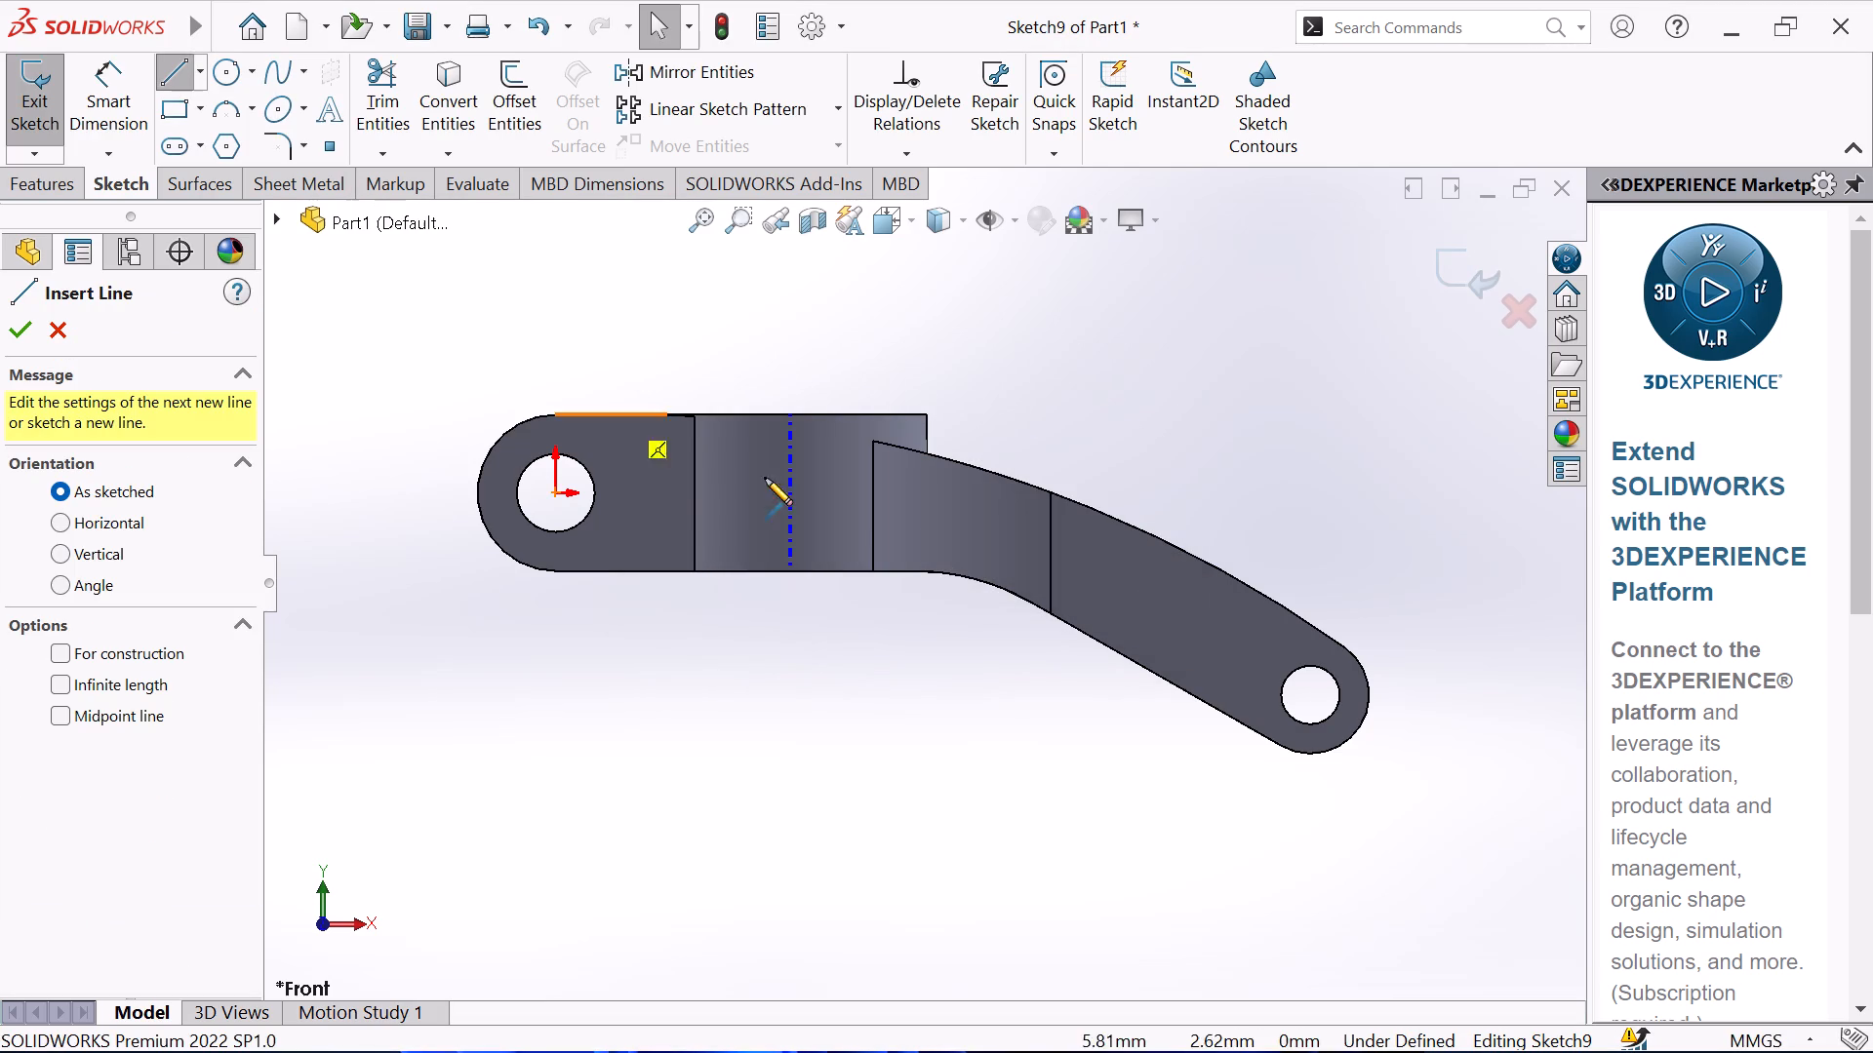
click(927, 452)
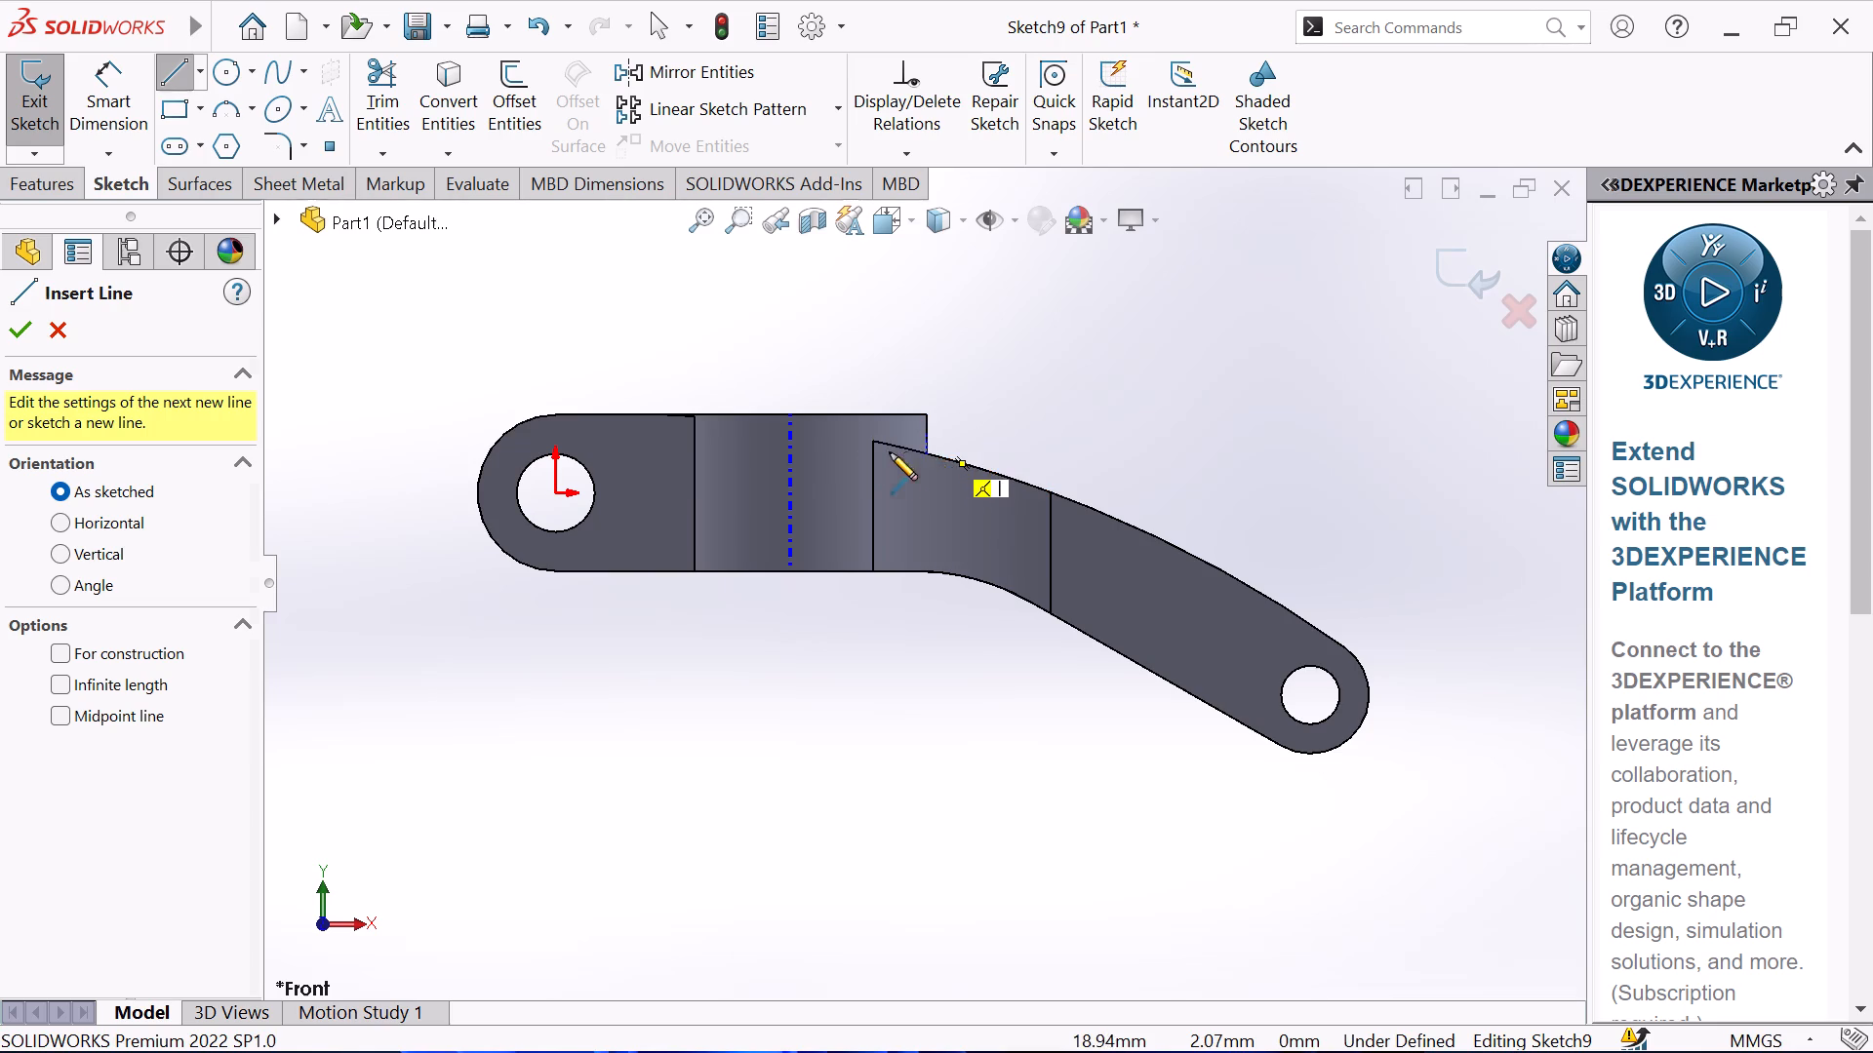
click(691, 415)
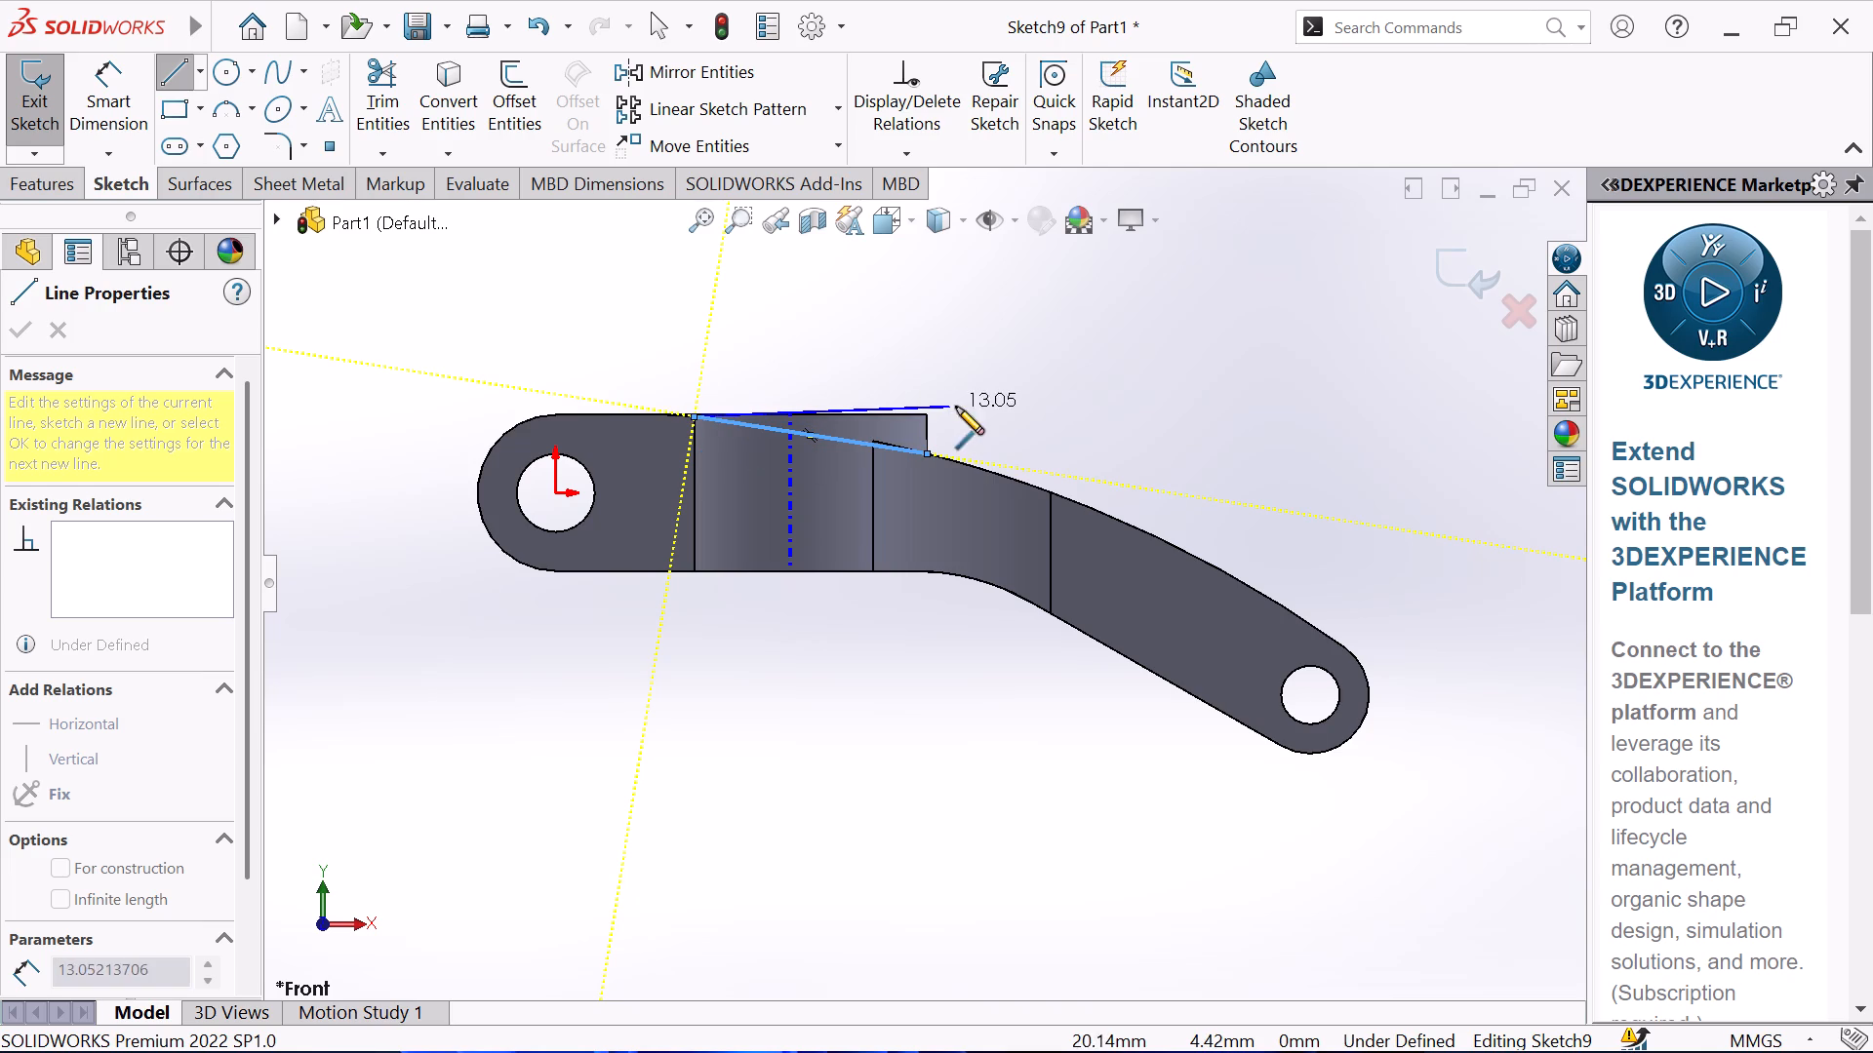
right_click(989, 407)
click(1057, 421)
Convert the short curved edge beside the line's upper end and the boss's top edge into sketch entities.
scroll(746, 424, down, 3)
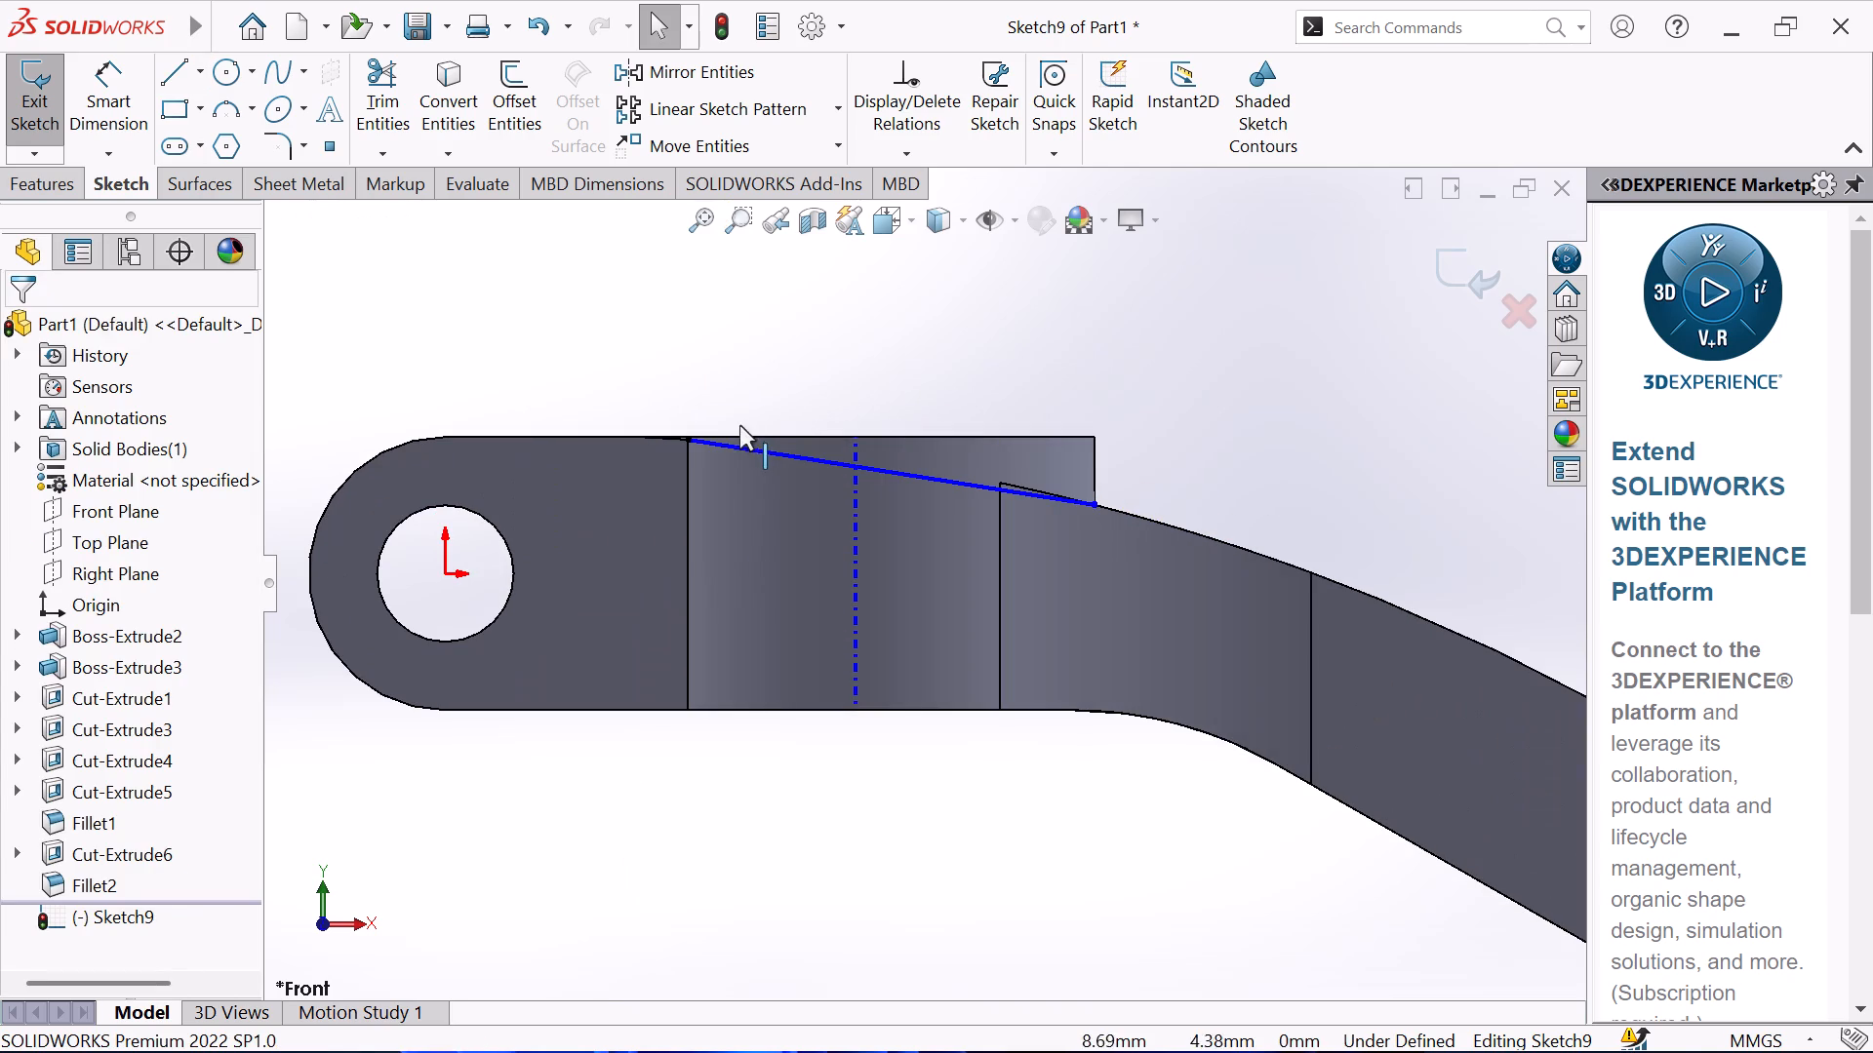
scroll(787, 404, down, 3)
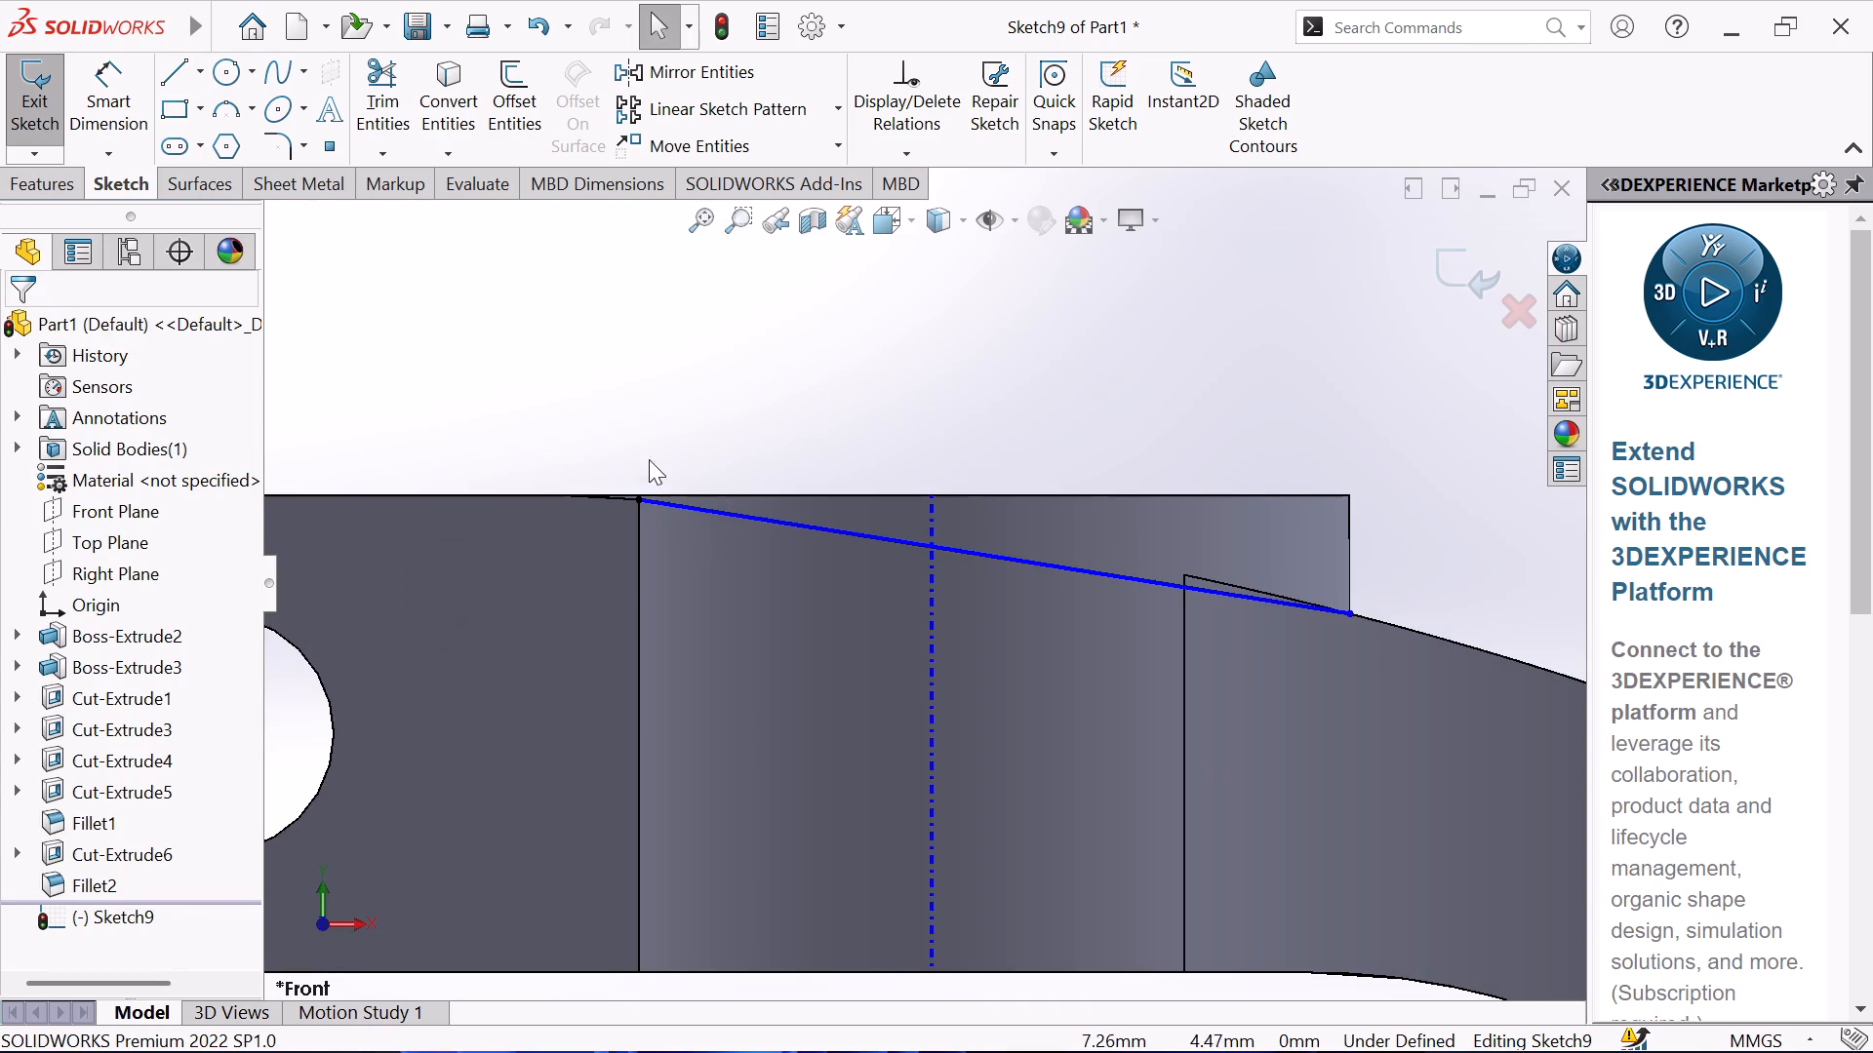
scroll(658, 463, down, 5)
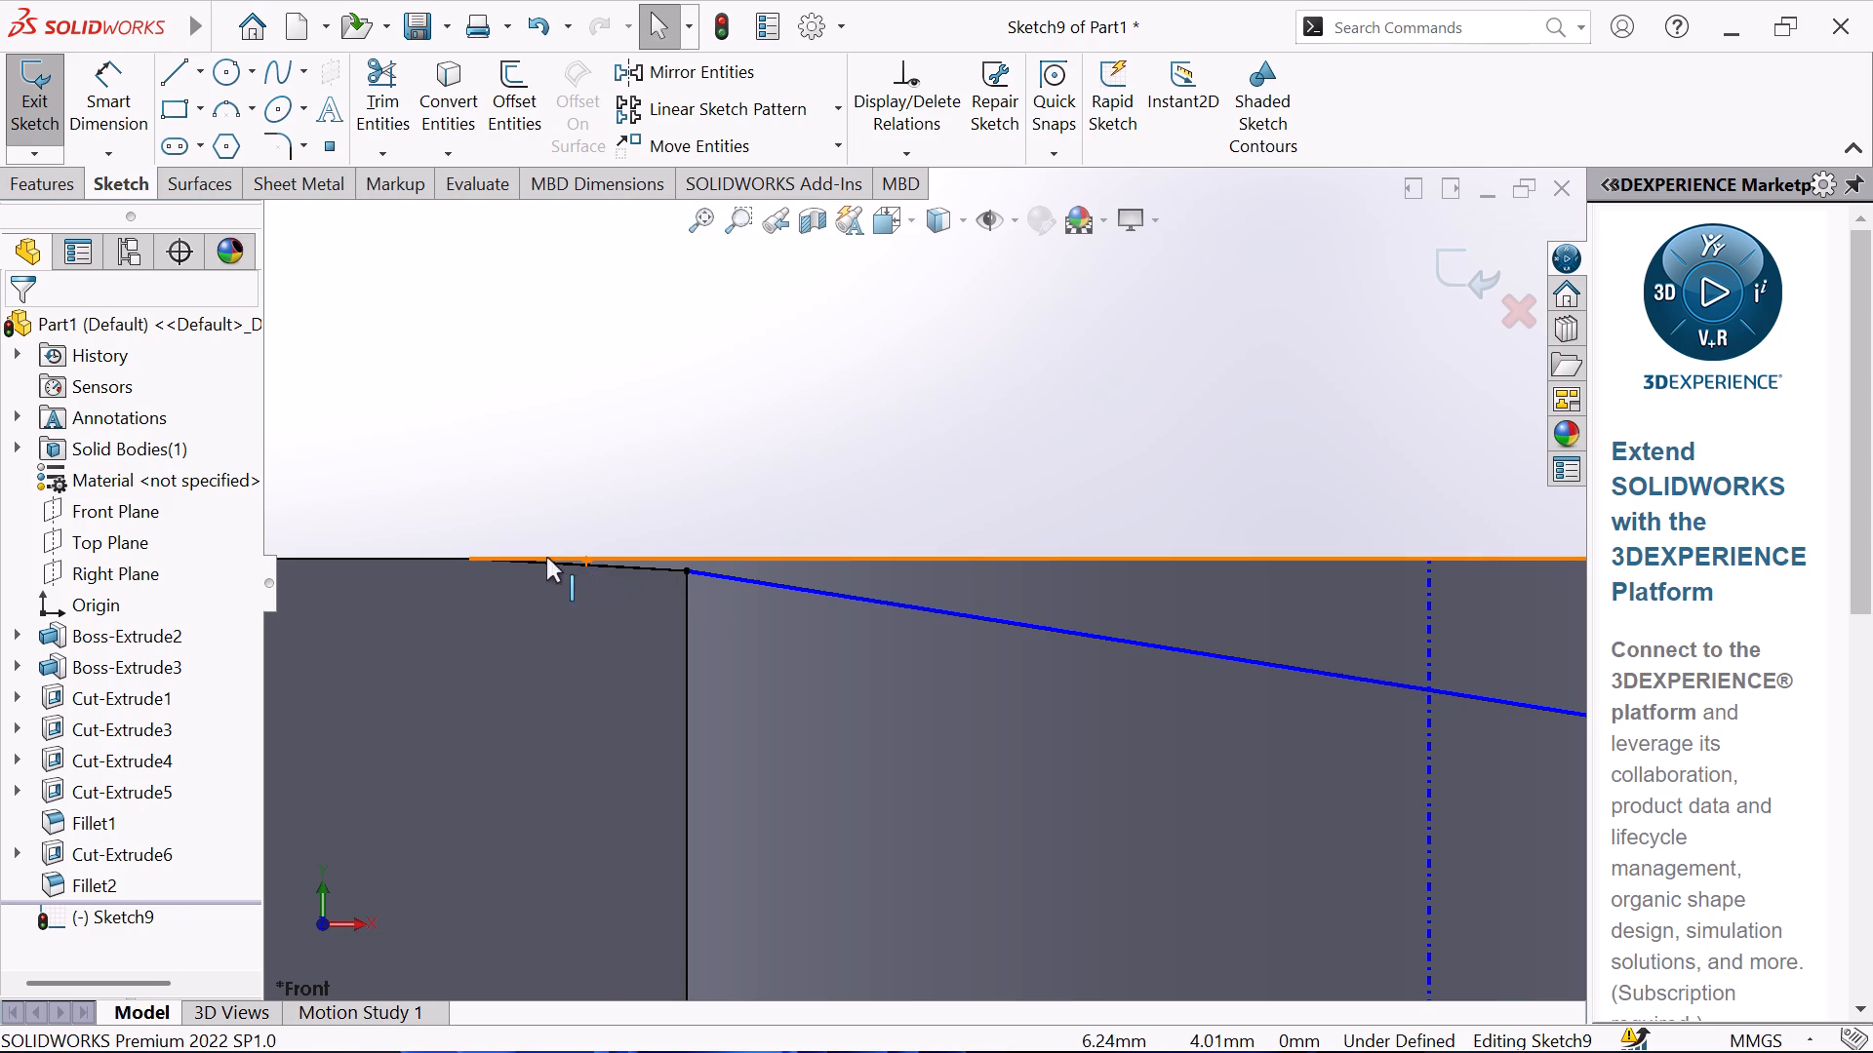
click(578, 566)
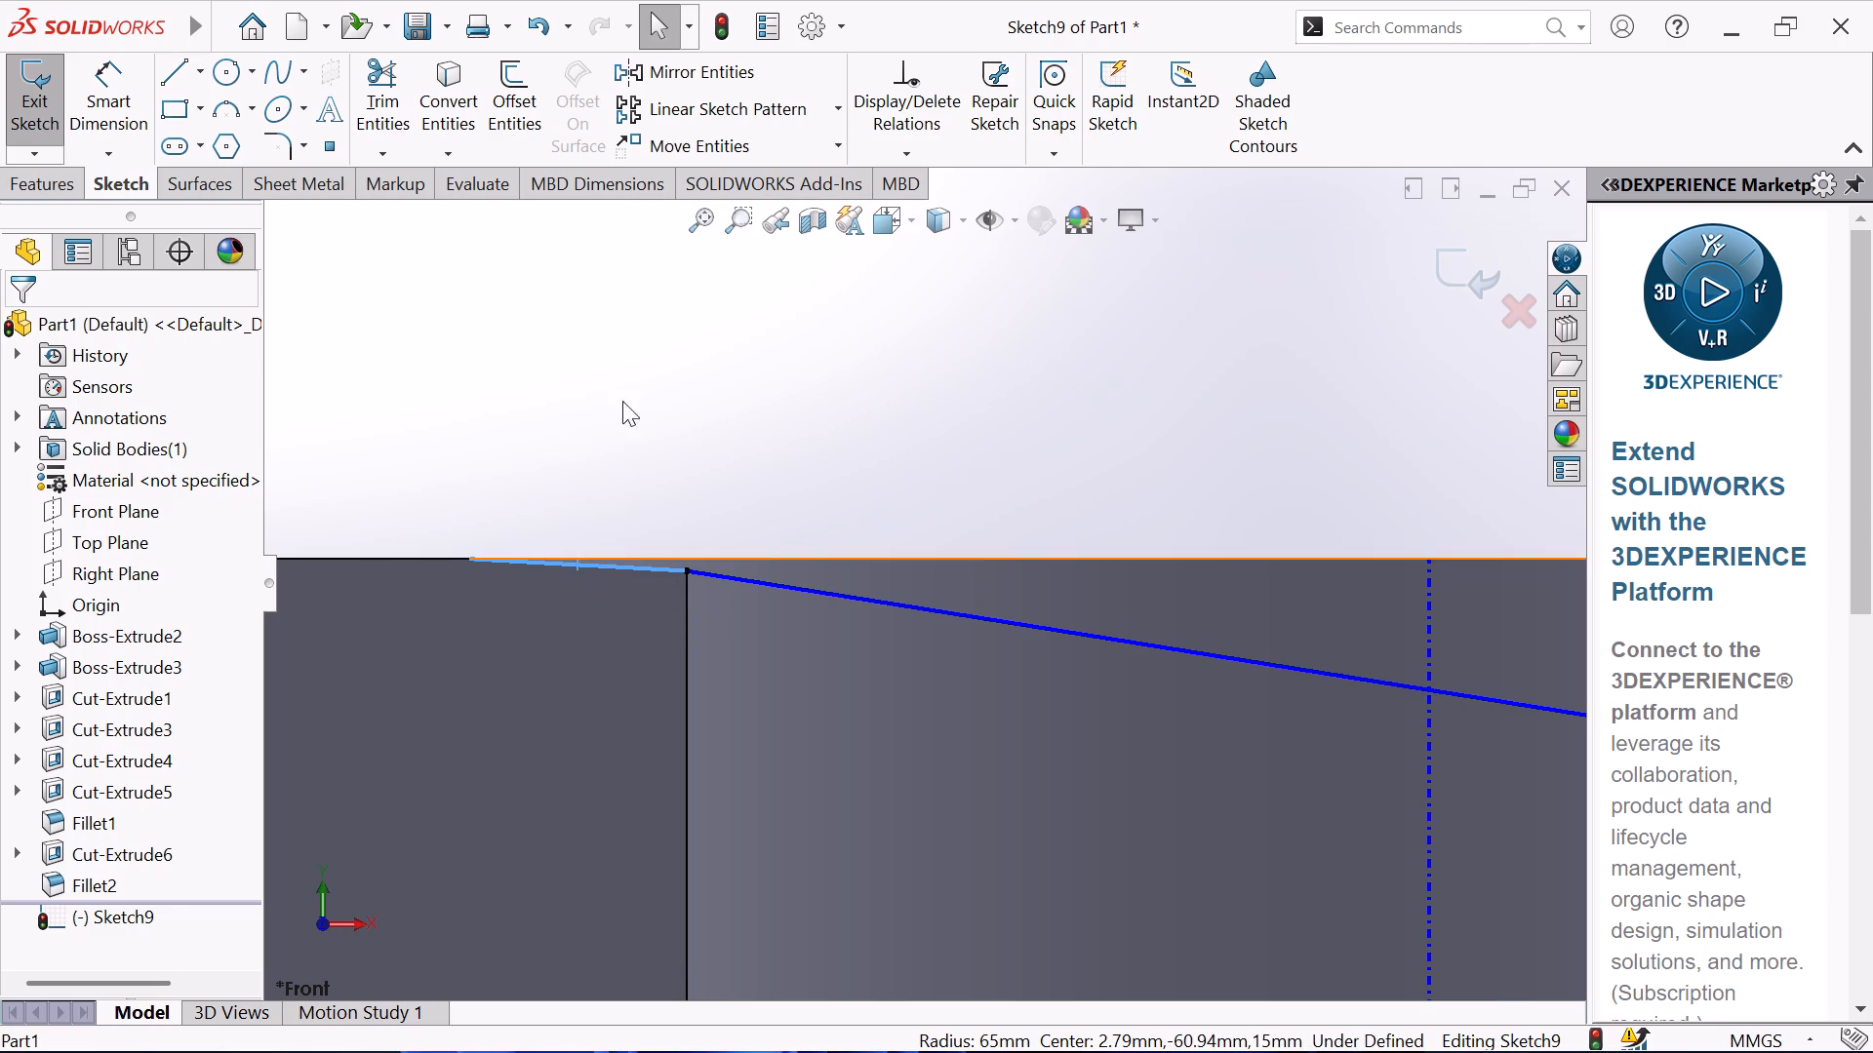
click(469, 112)
click(631, 558)
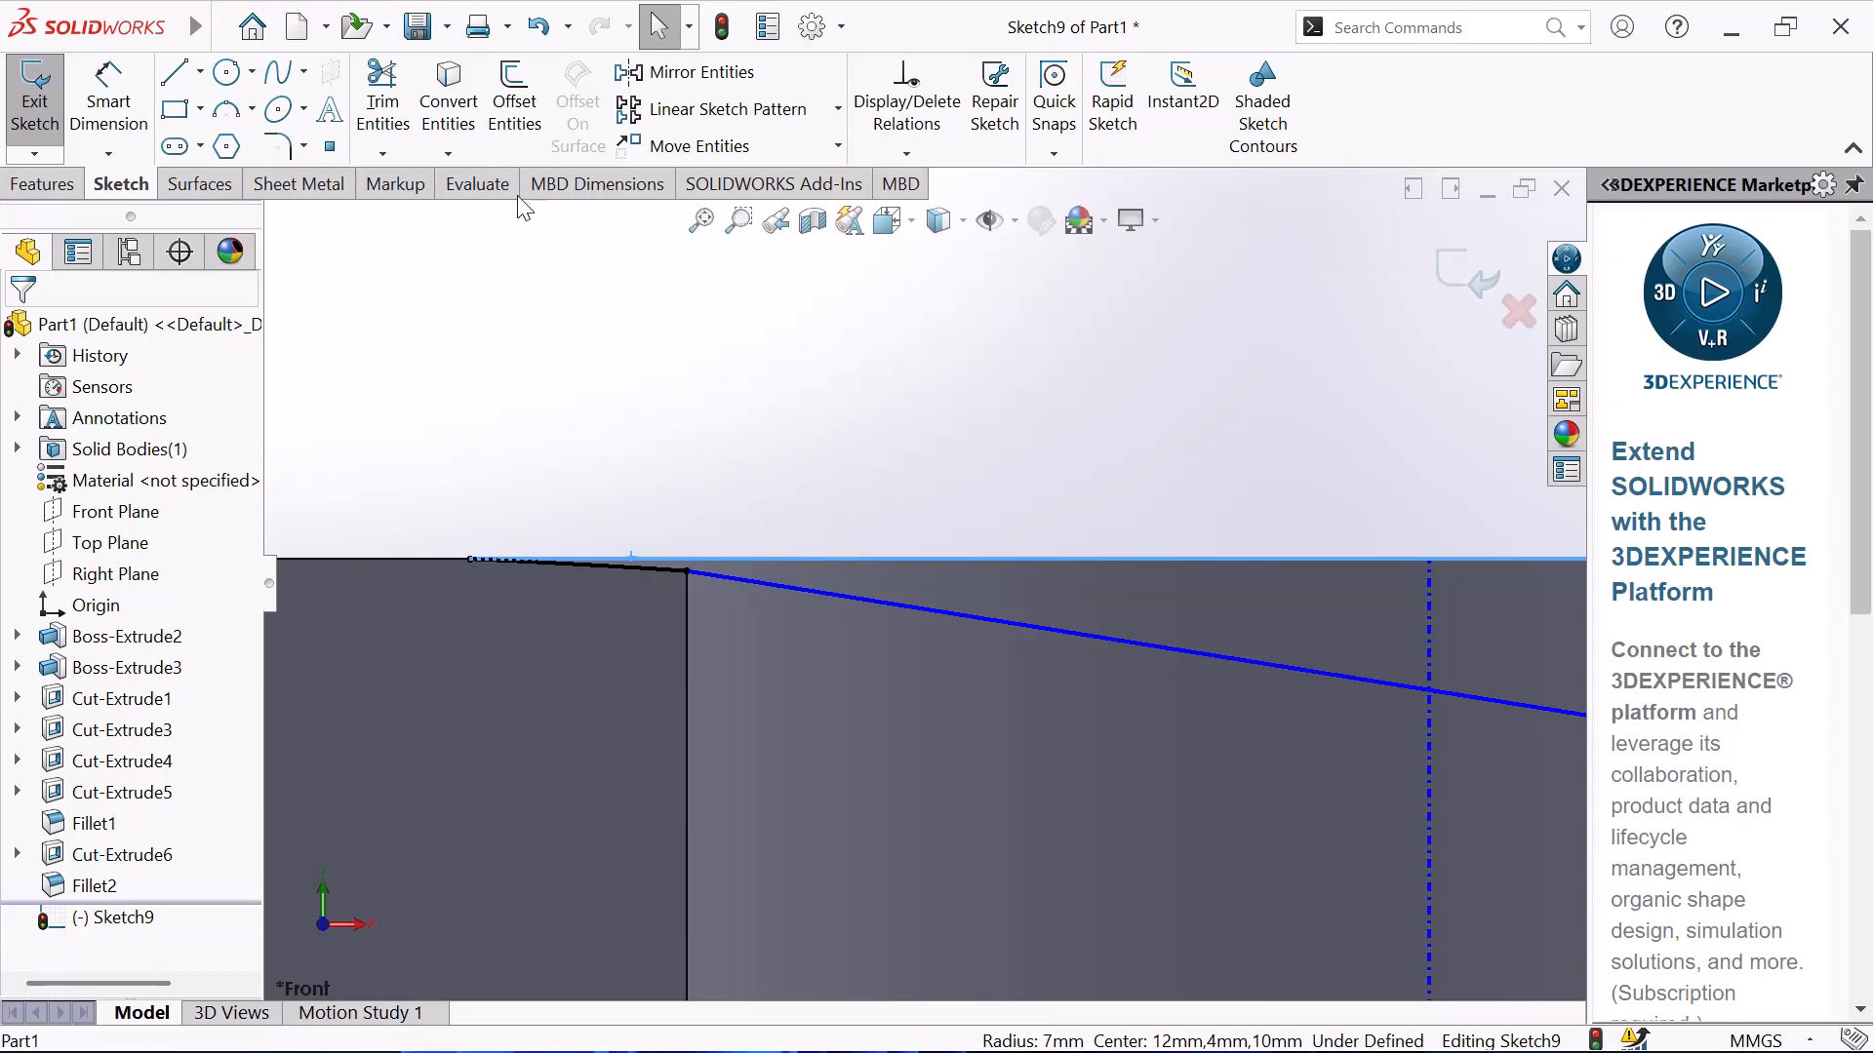
click(434, 116)
Convert the raised rim's short vertical end edge into the sketch to close the wedge profile.
scroll(613, 316, up, 4)
scroll(769, 423, up, 3)
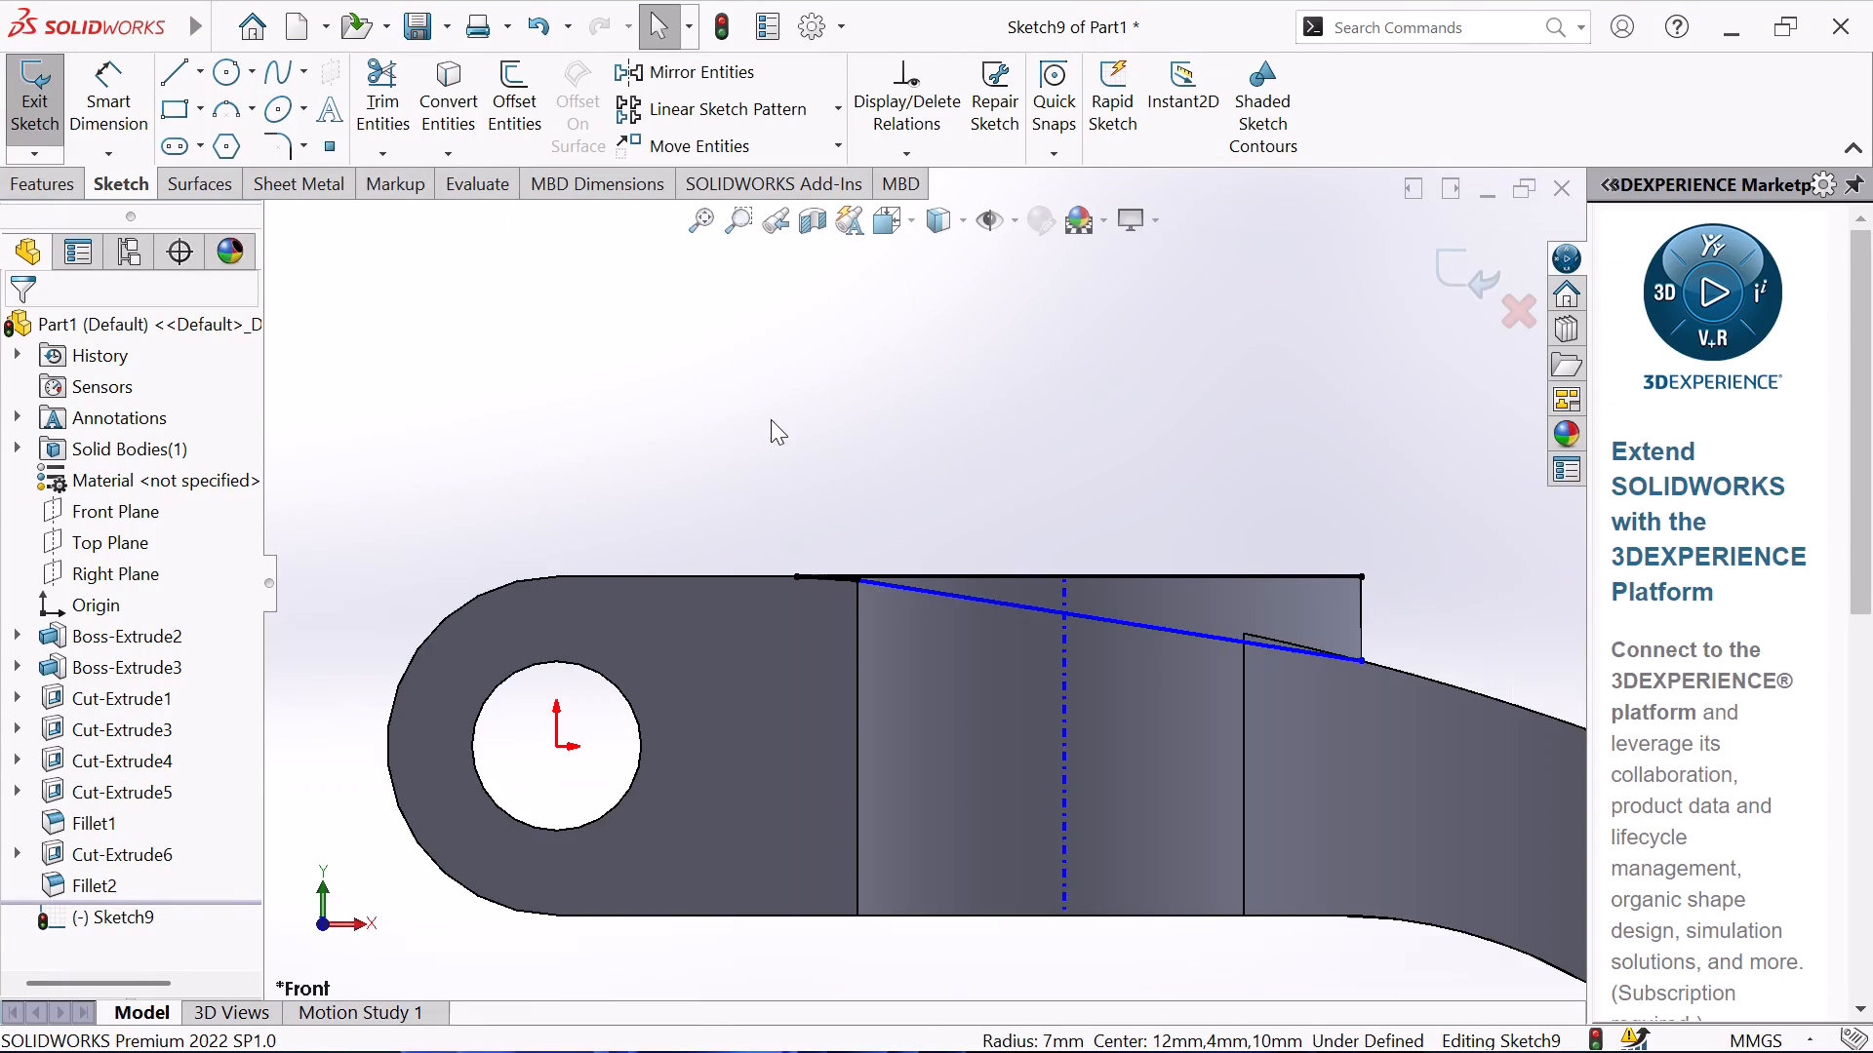
scroll(1427, 625, down, 2)
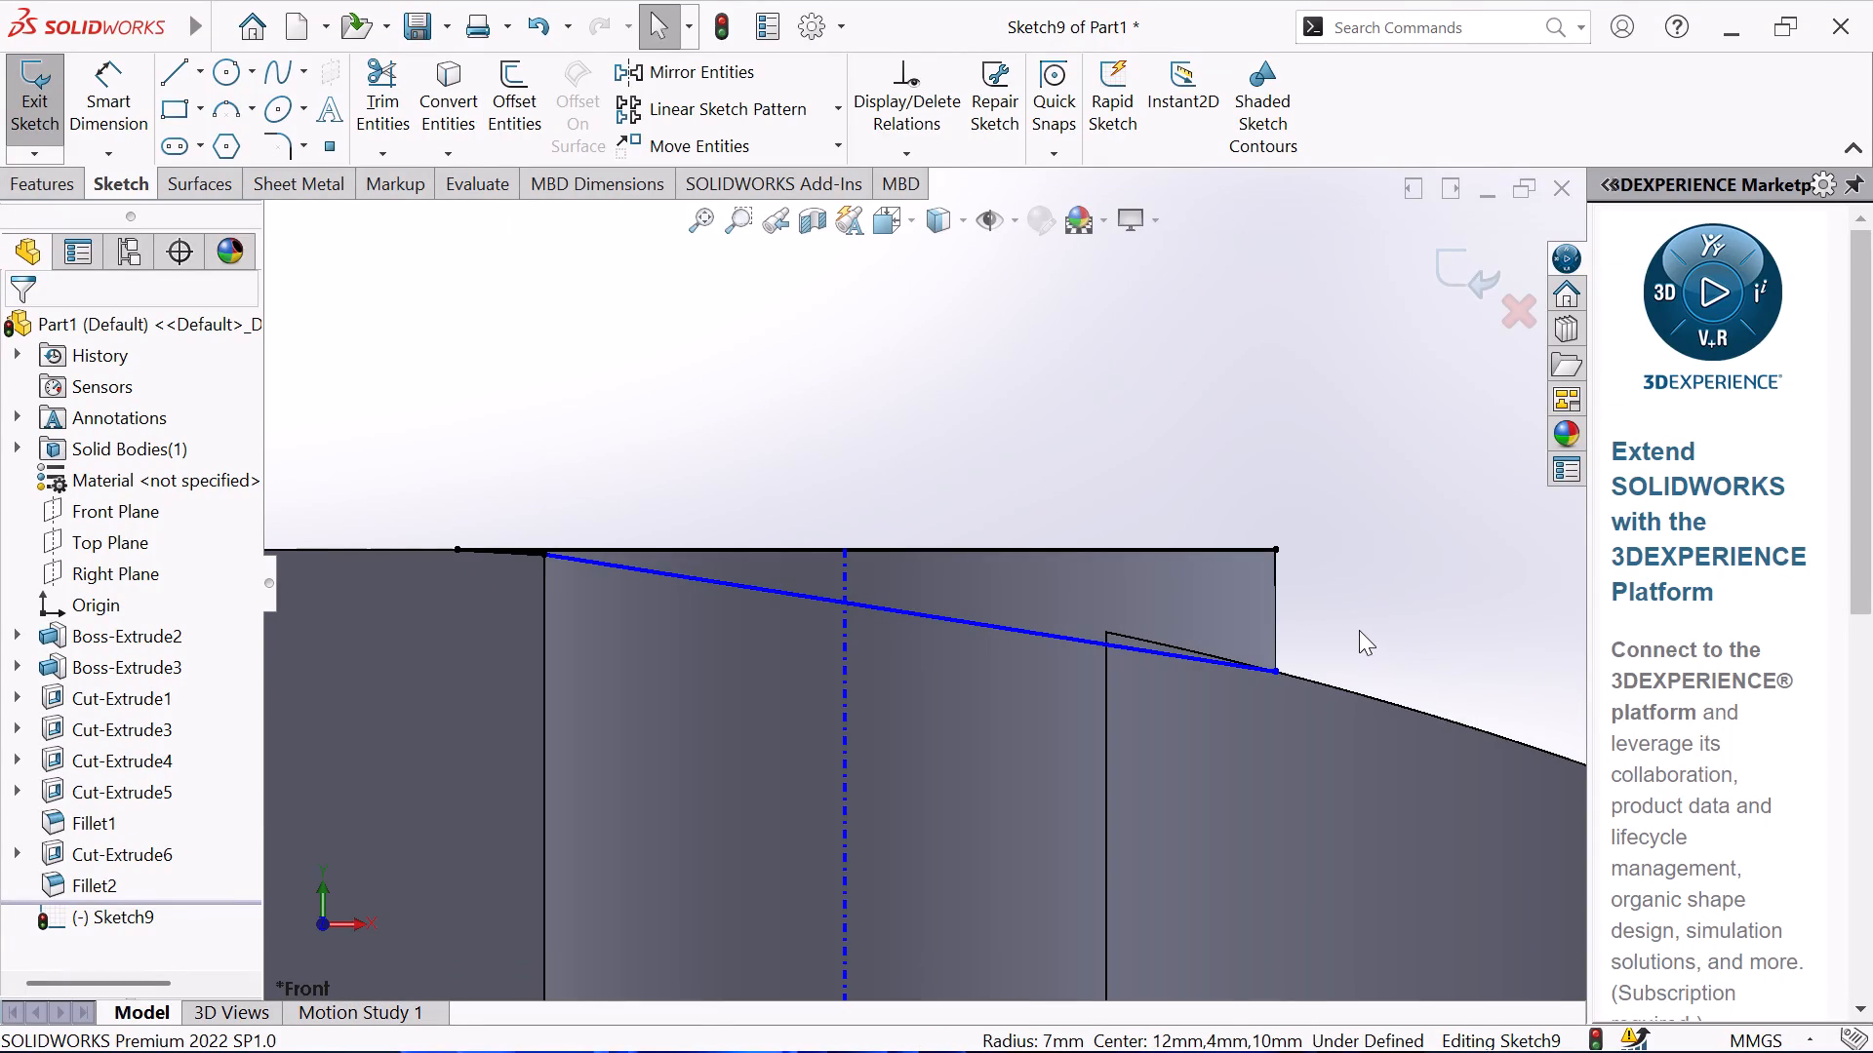
scroll(1359, 630, down, 1)
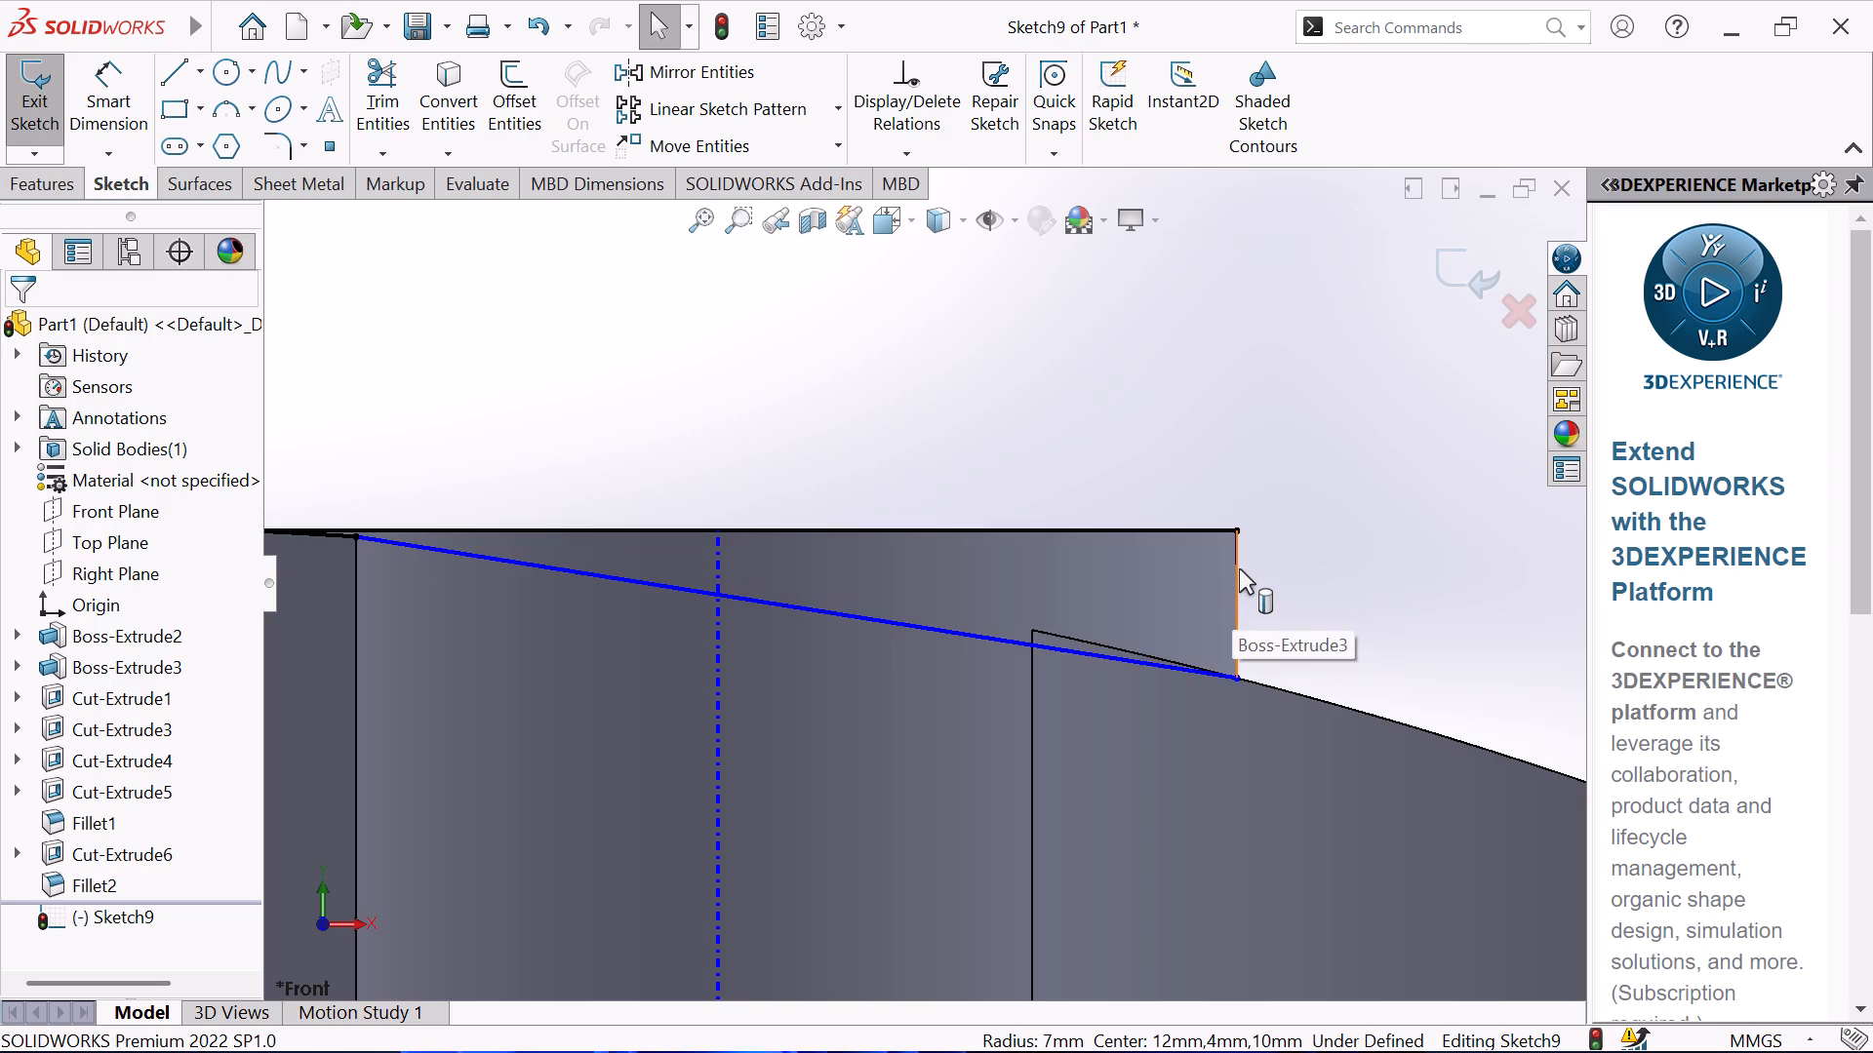
click(1239, 568)
click(447, 90)
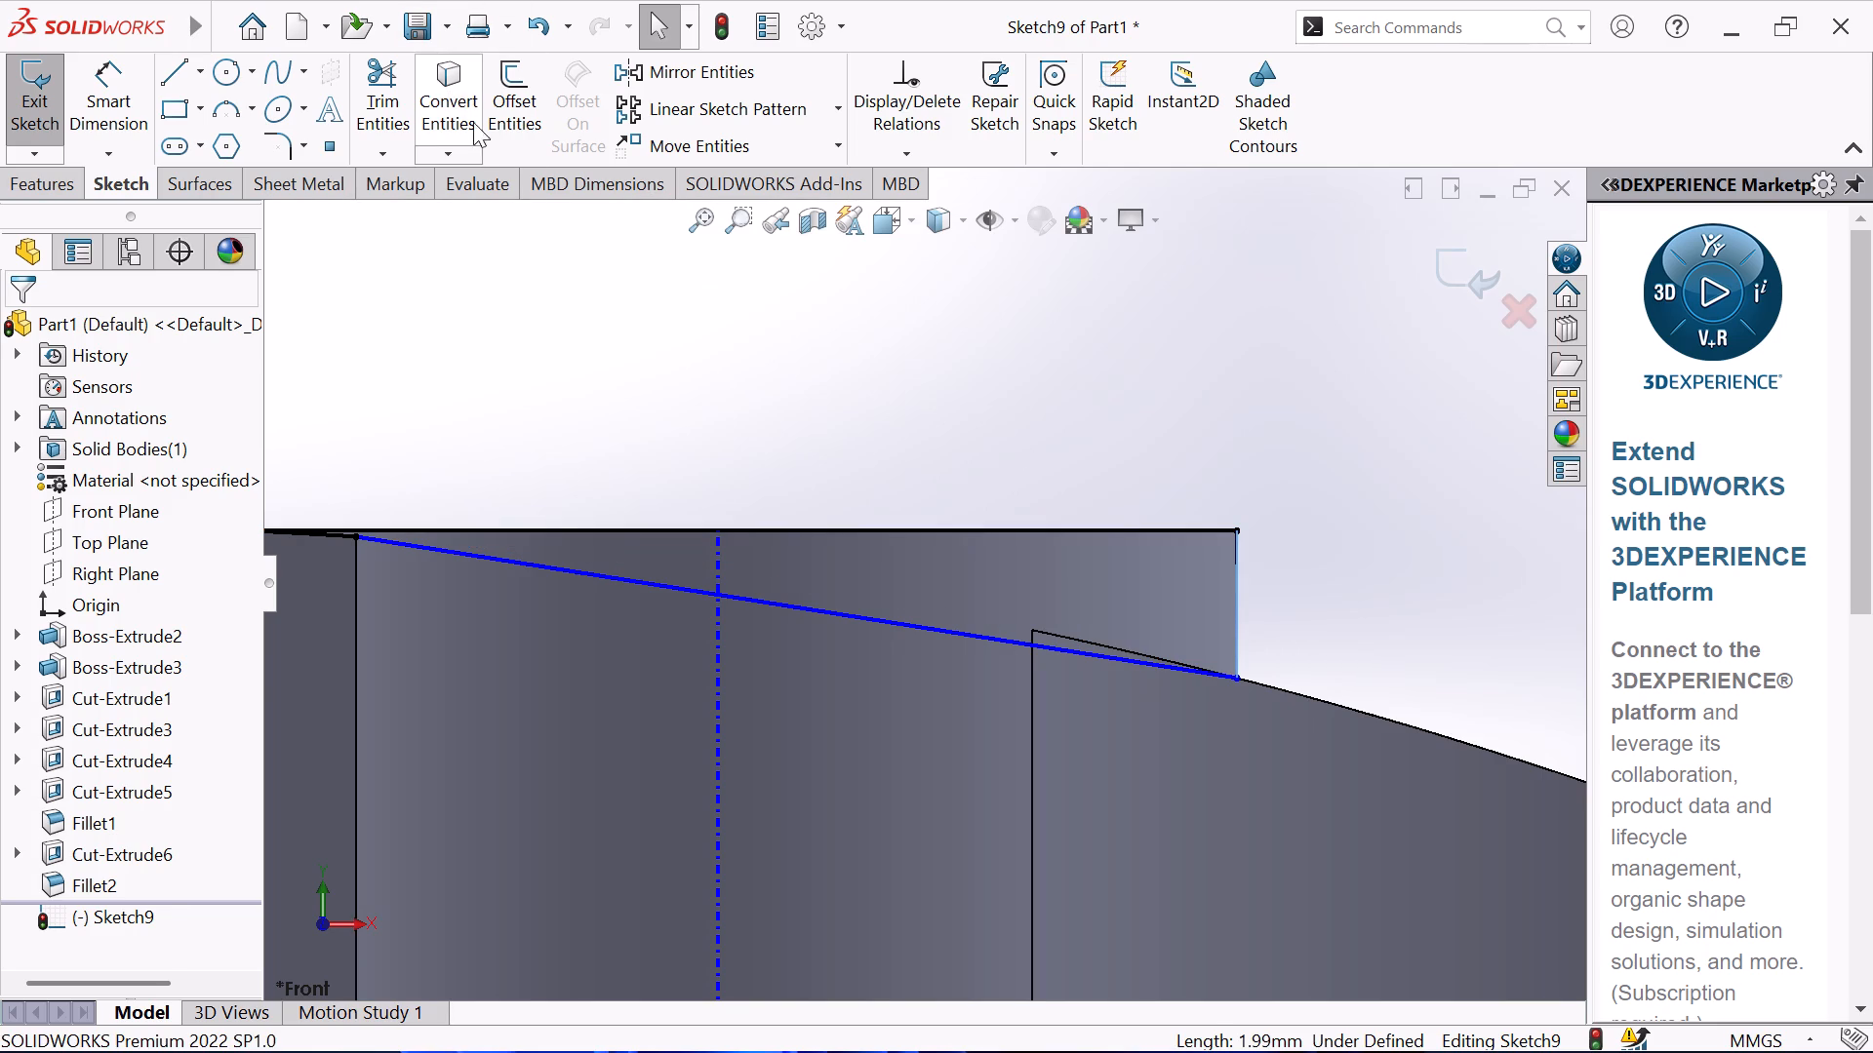
scroll(547, 381, up, 2)
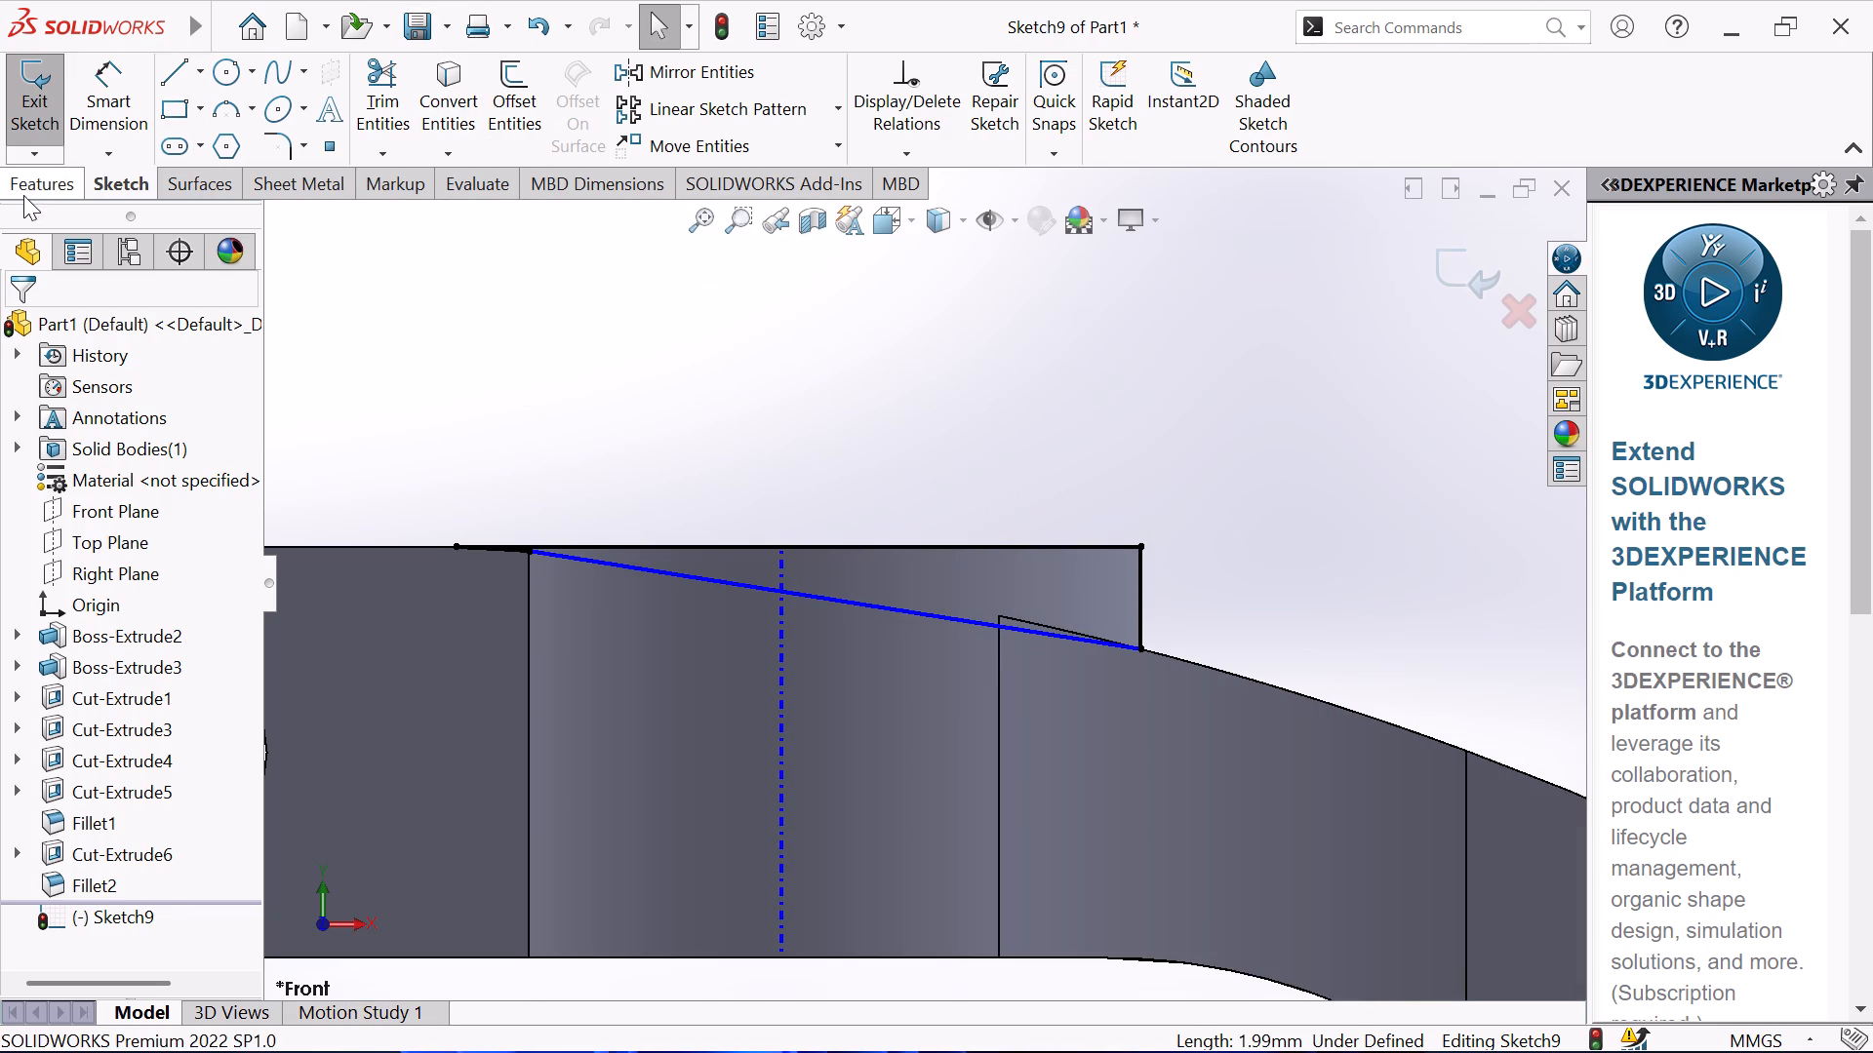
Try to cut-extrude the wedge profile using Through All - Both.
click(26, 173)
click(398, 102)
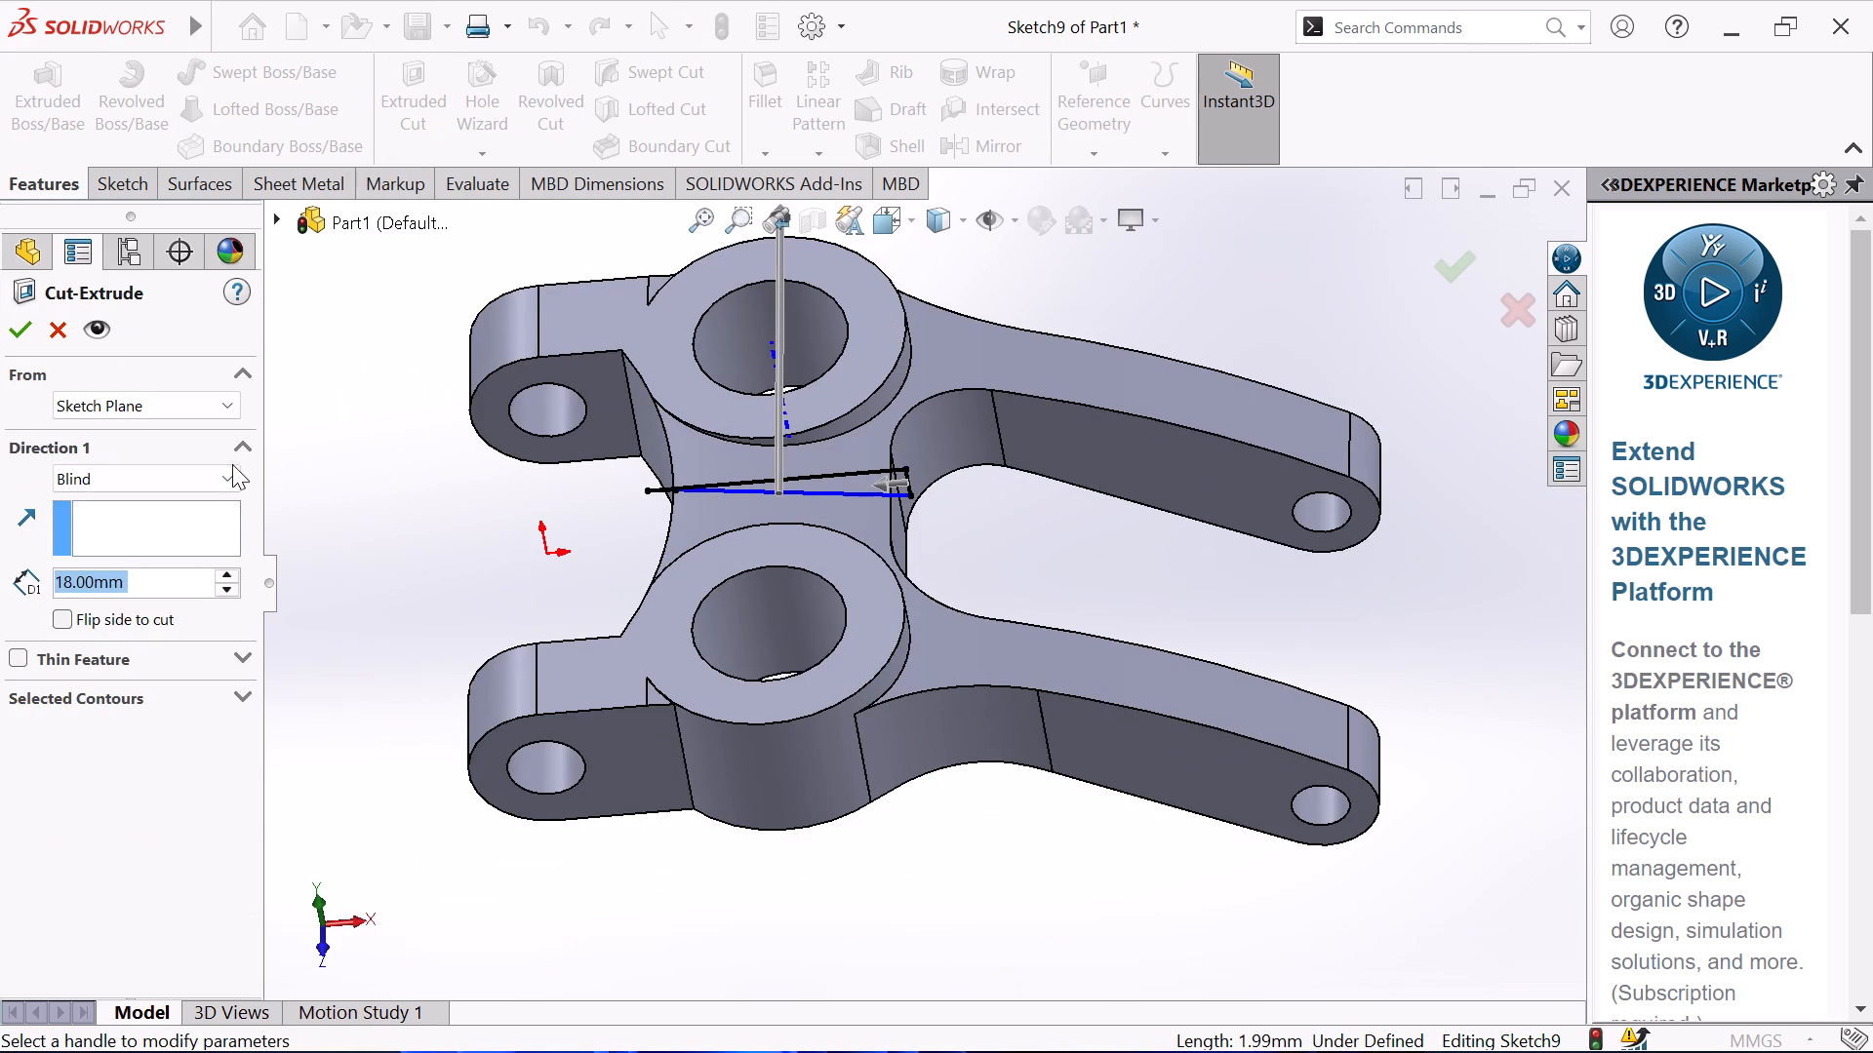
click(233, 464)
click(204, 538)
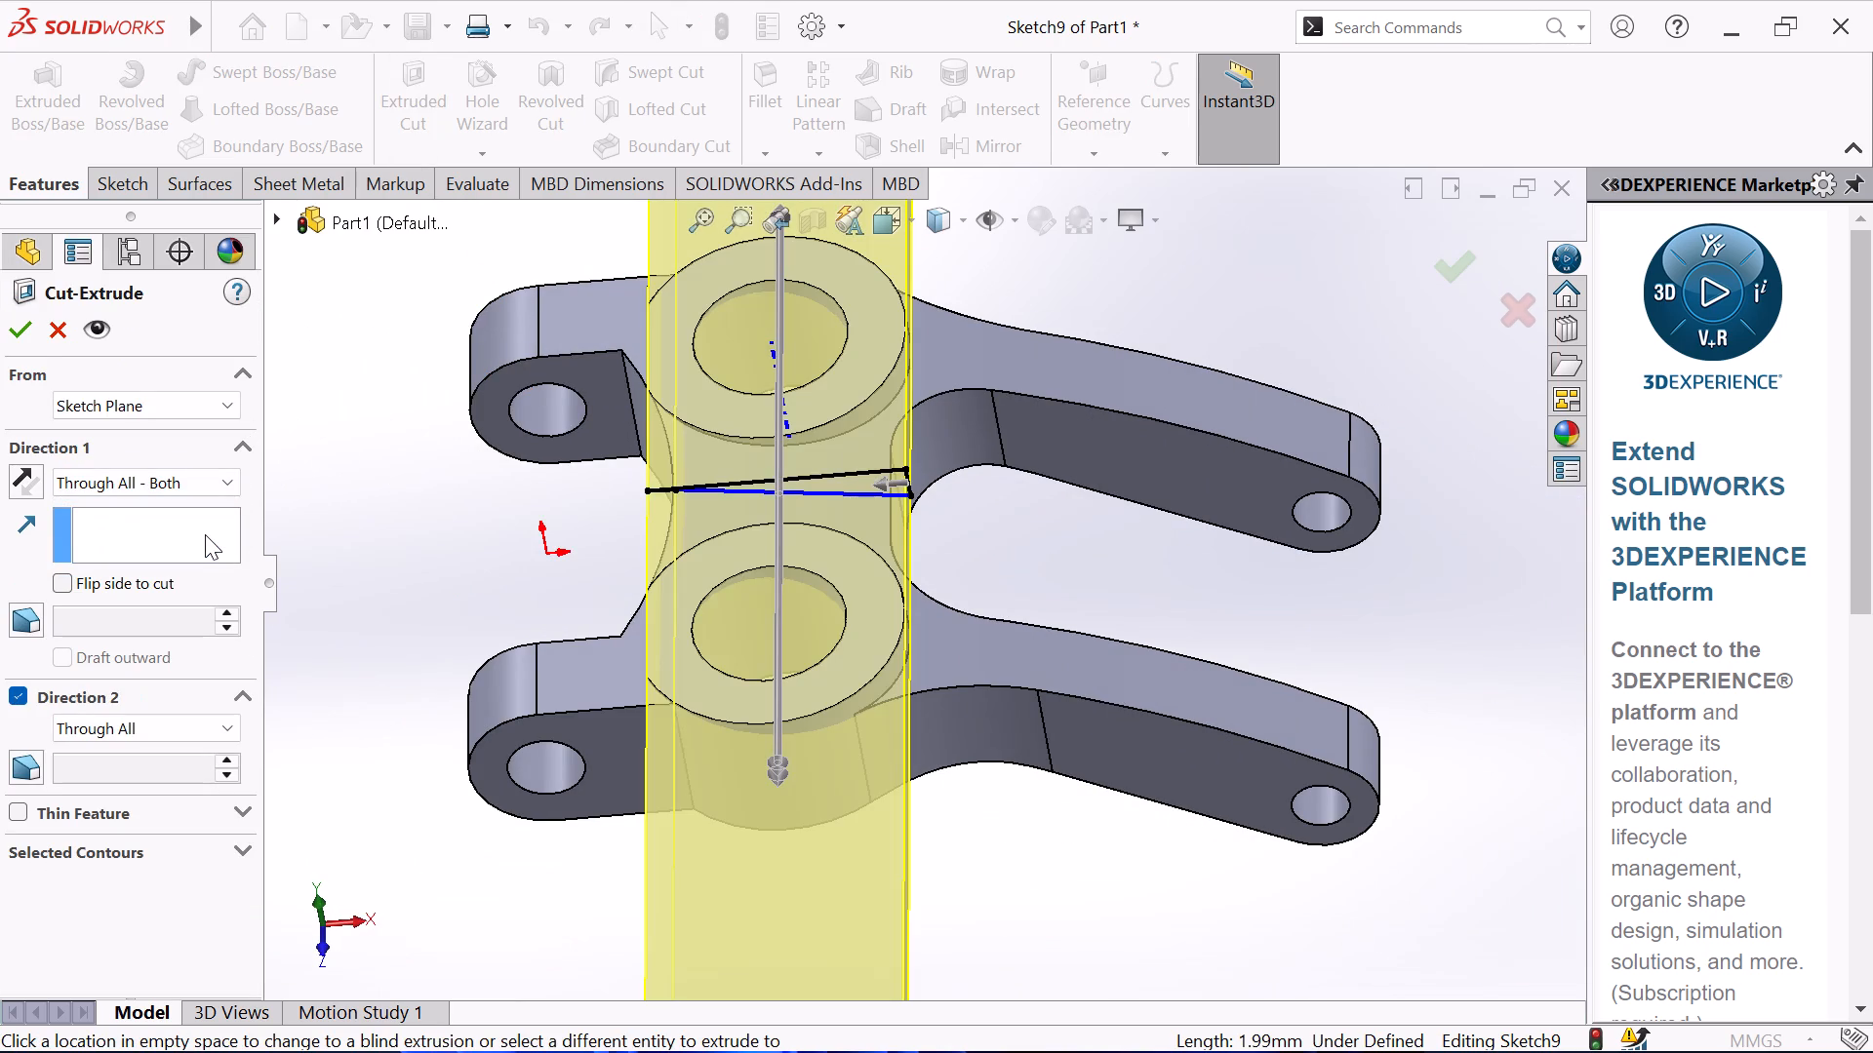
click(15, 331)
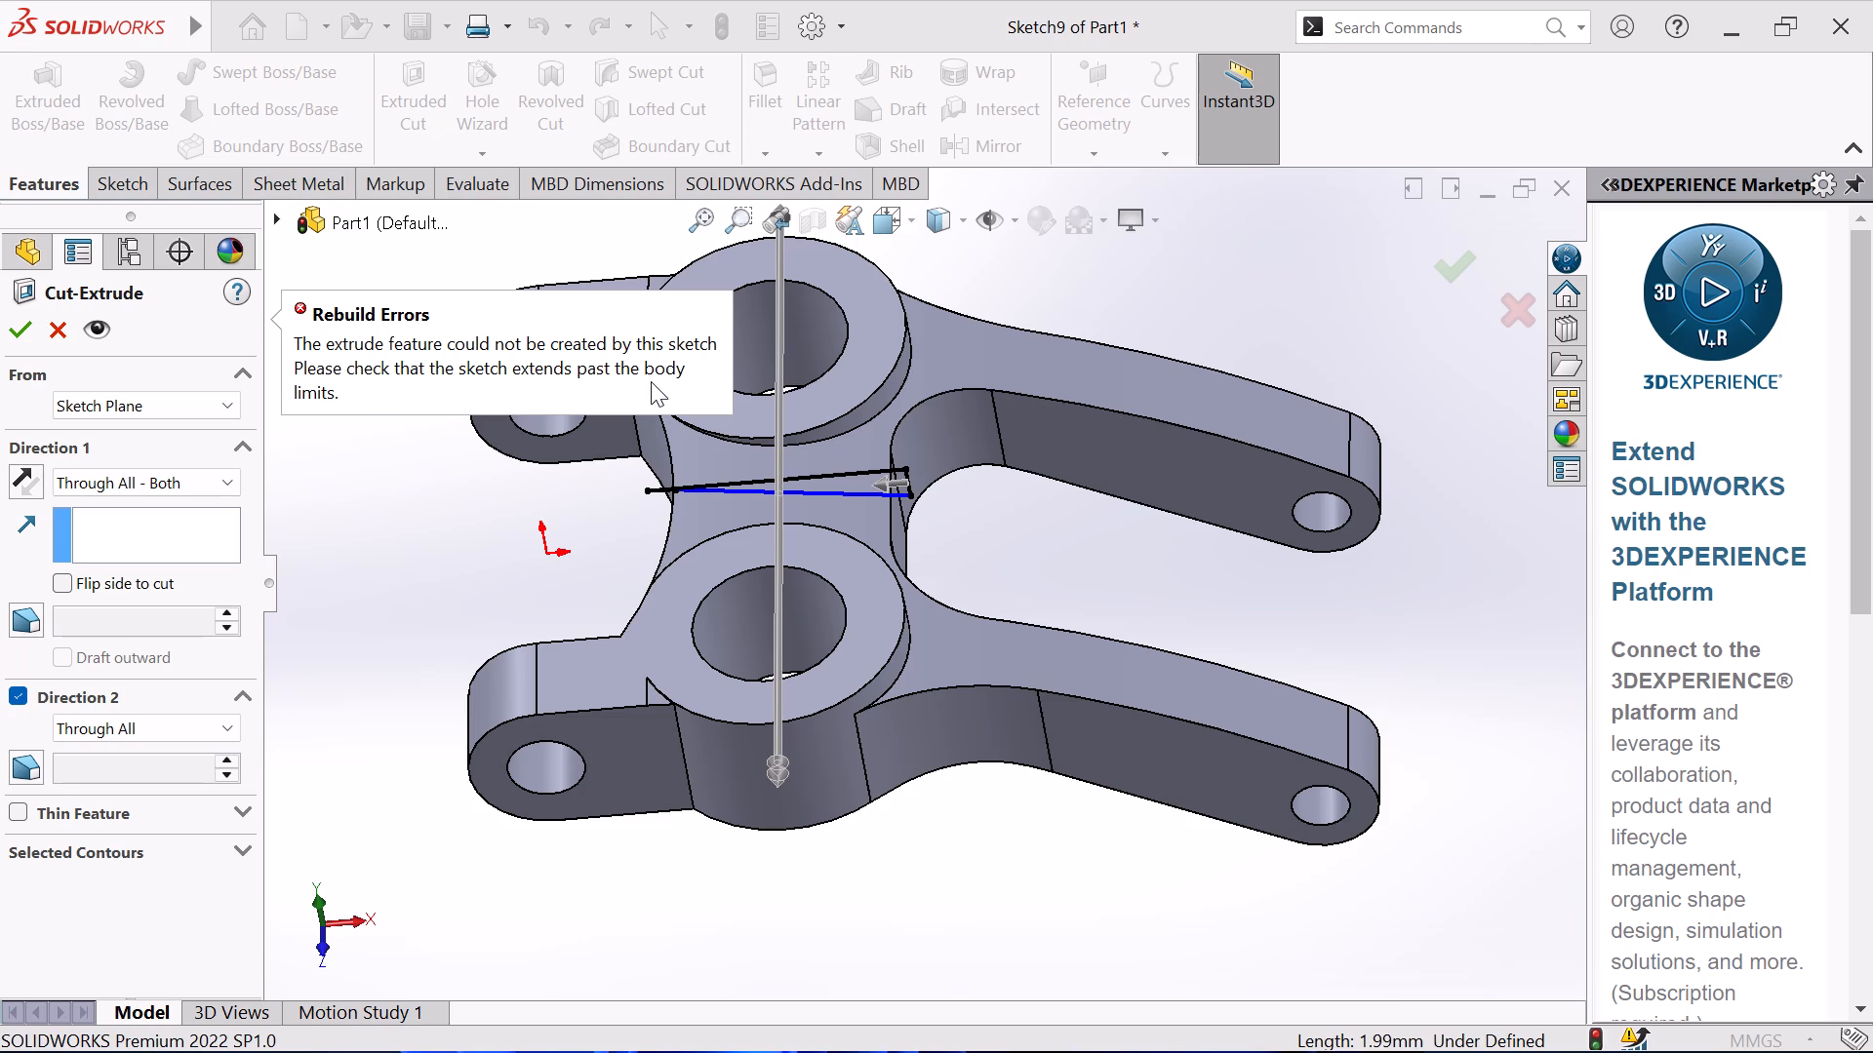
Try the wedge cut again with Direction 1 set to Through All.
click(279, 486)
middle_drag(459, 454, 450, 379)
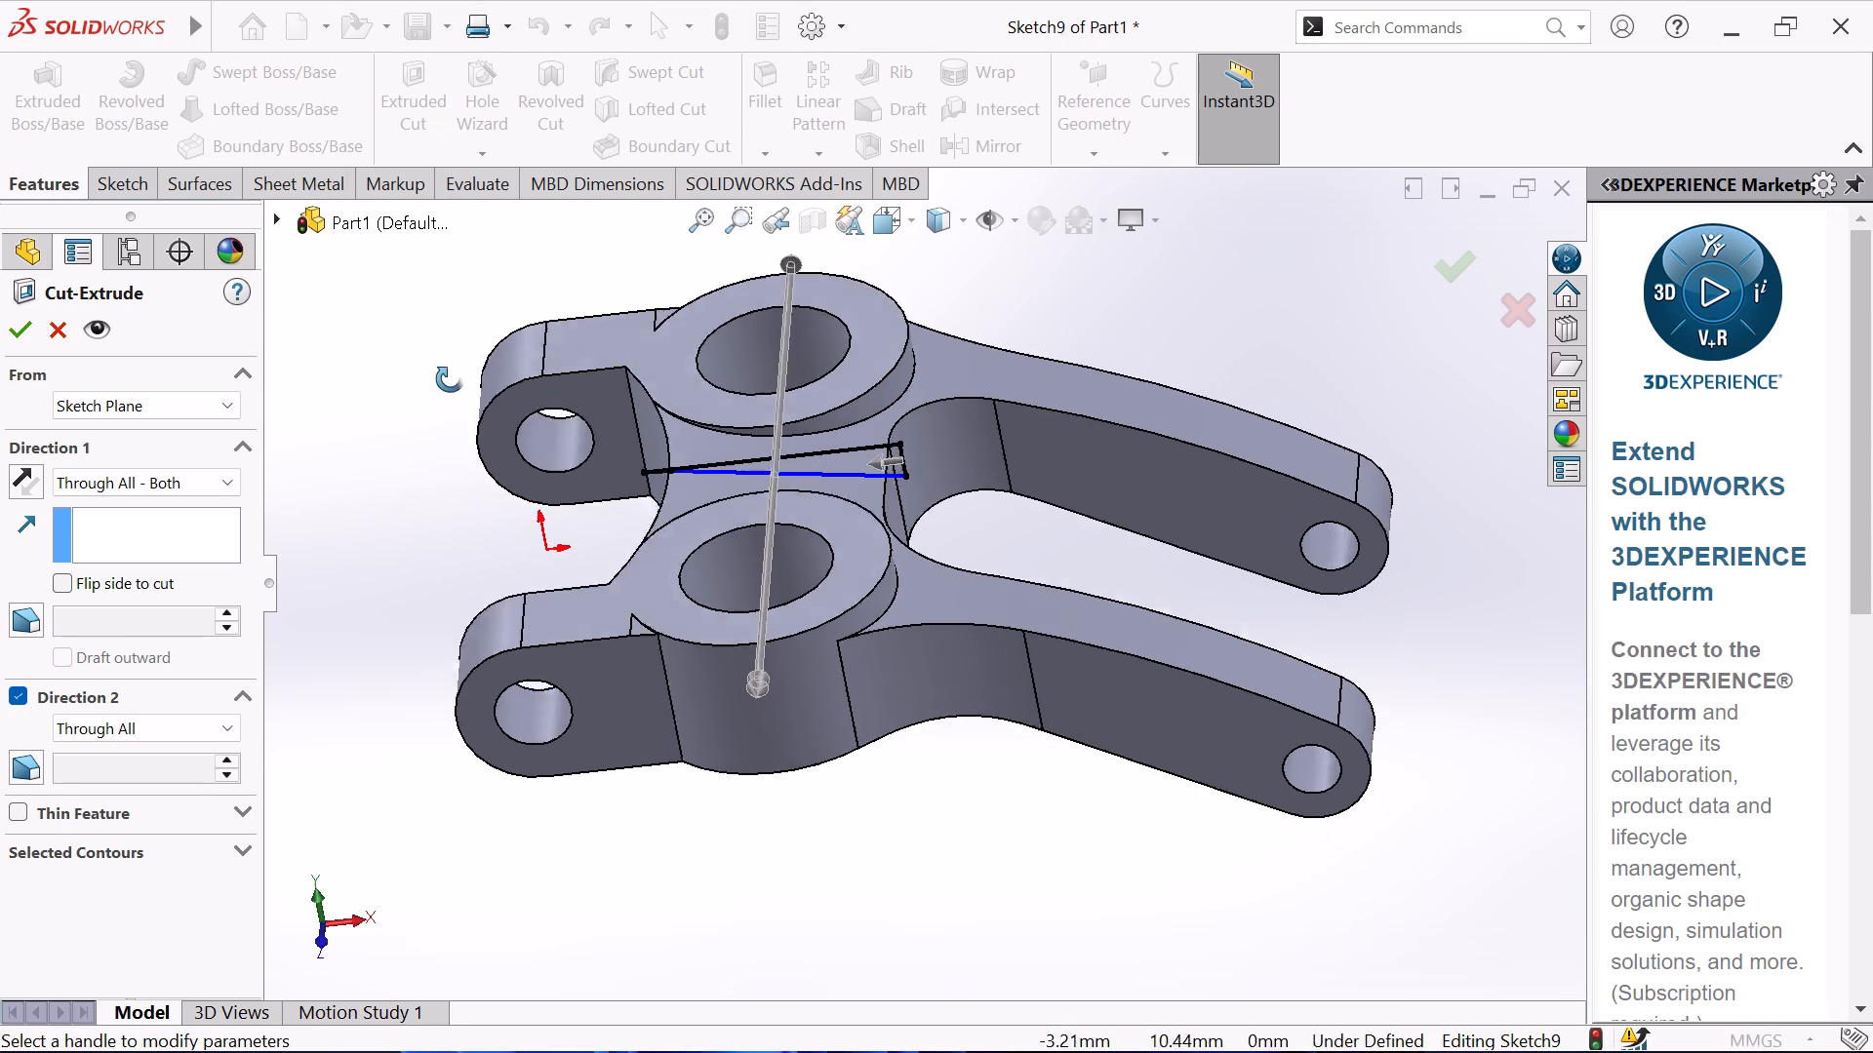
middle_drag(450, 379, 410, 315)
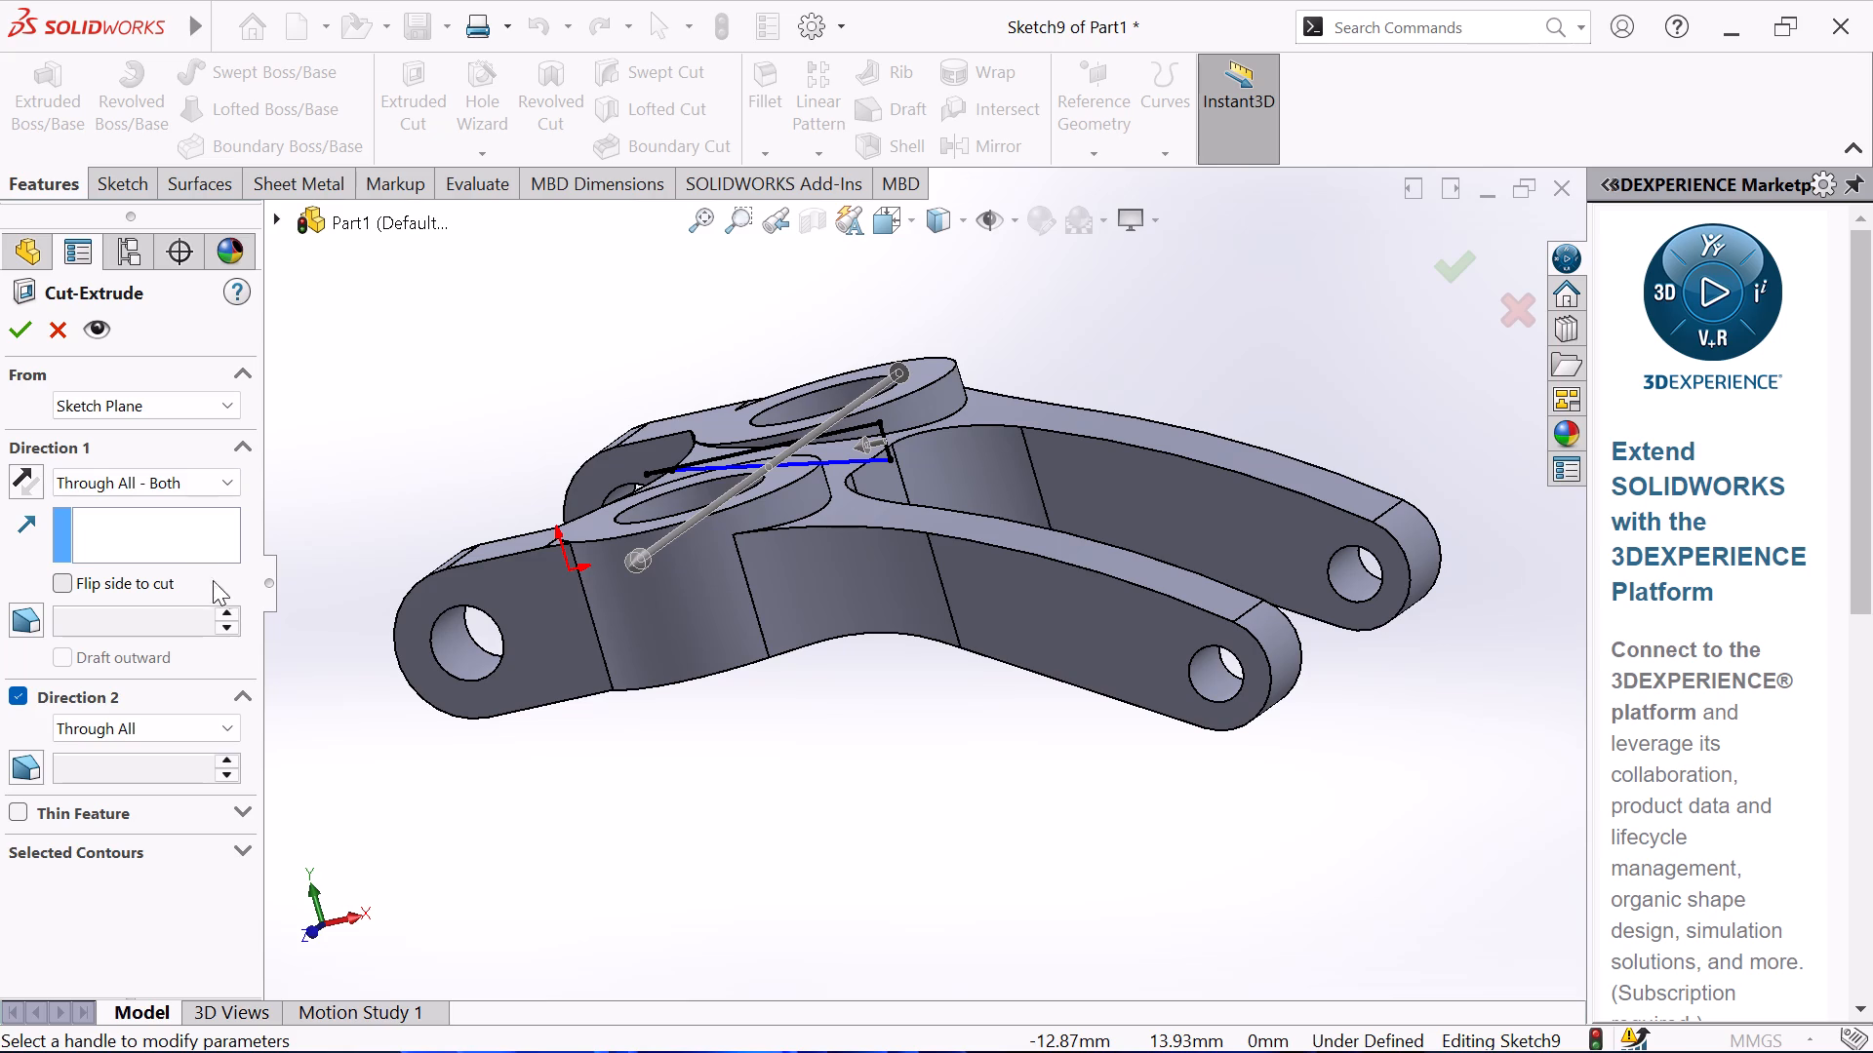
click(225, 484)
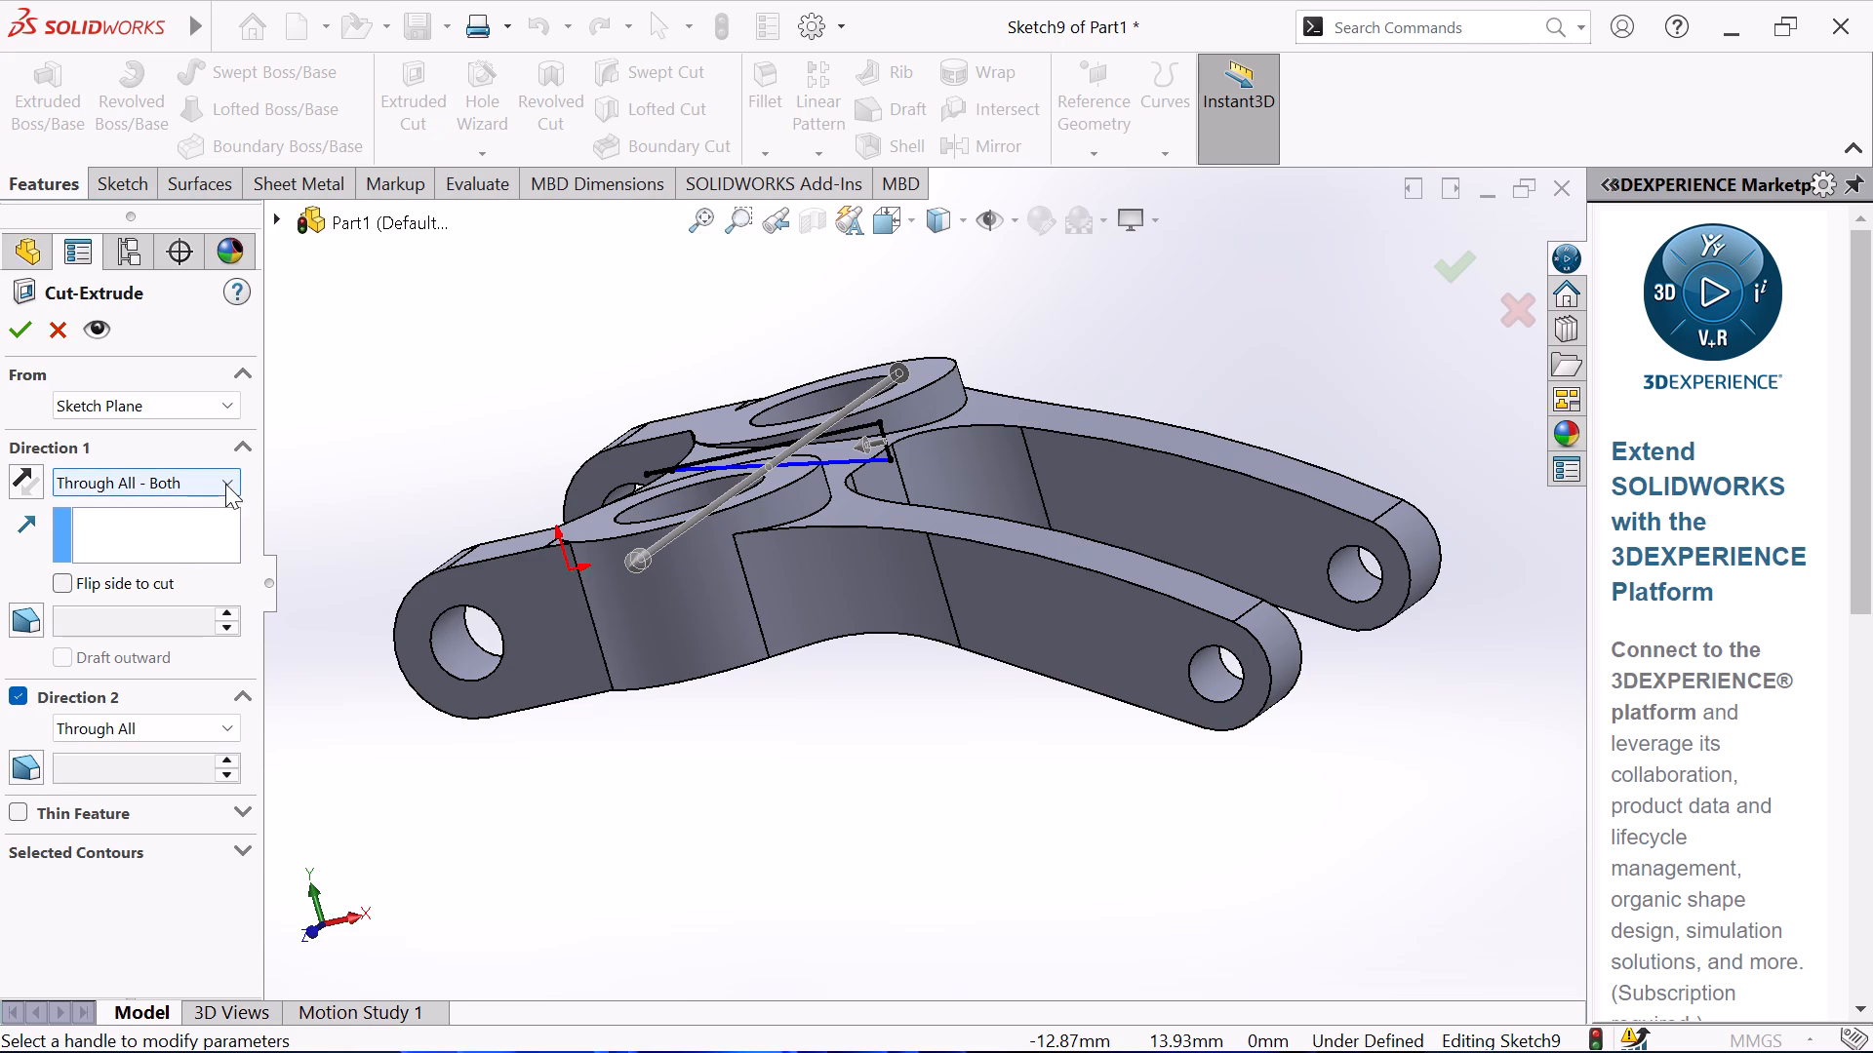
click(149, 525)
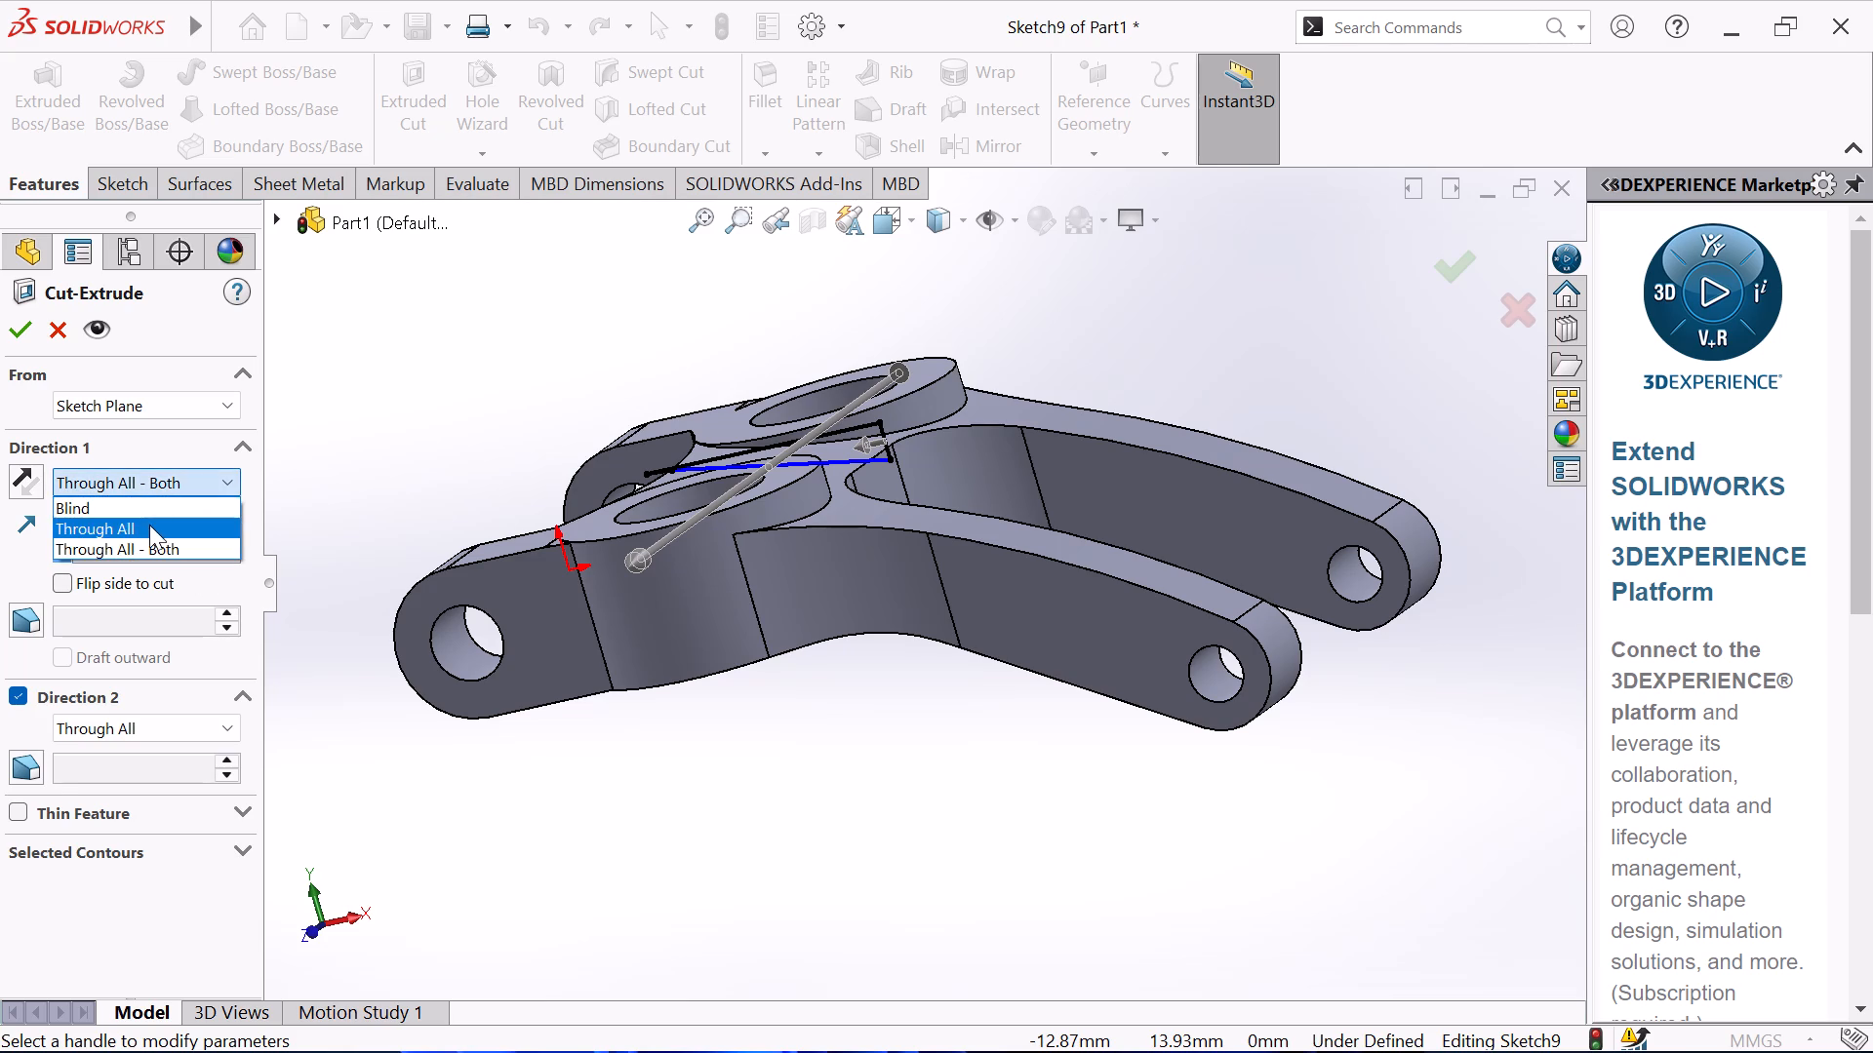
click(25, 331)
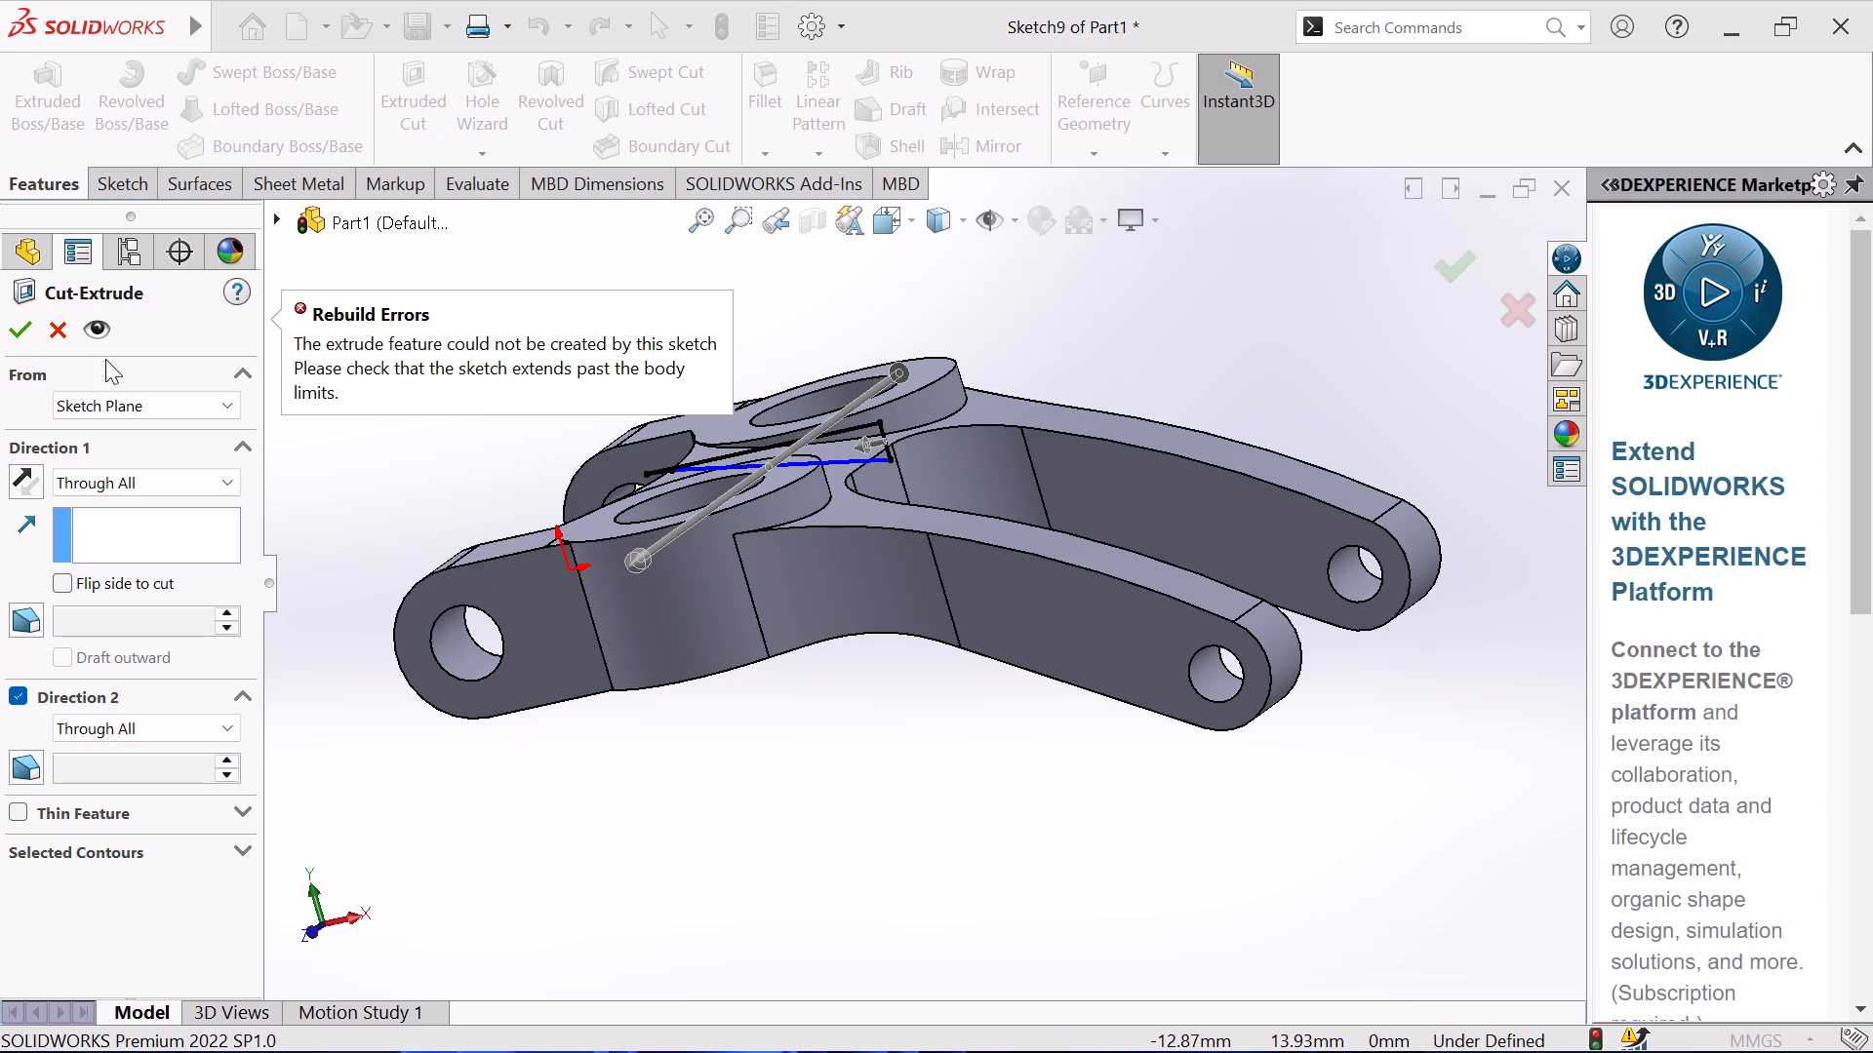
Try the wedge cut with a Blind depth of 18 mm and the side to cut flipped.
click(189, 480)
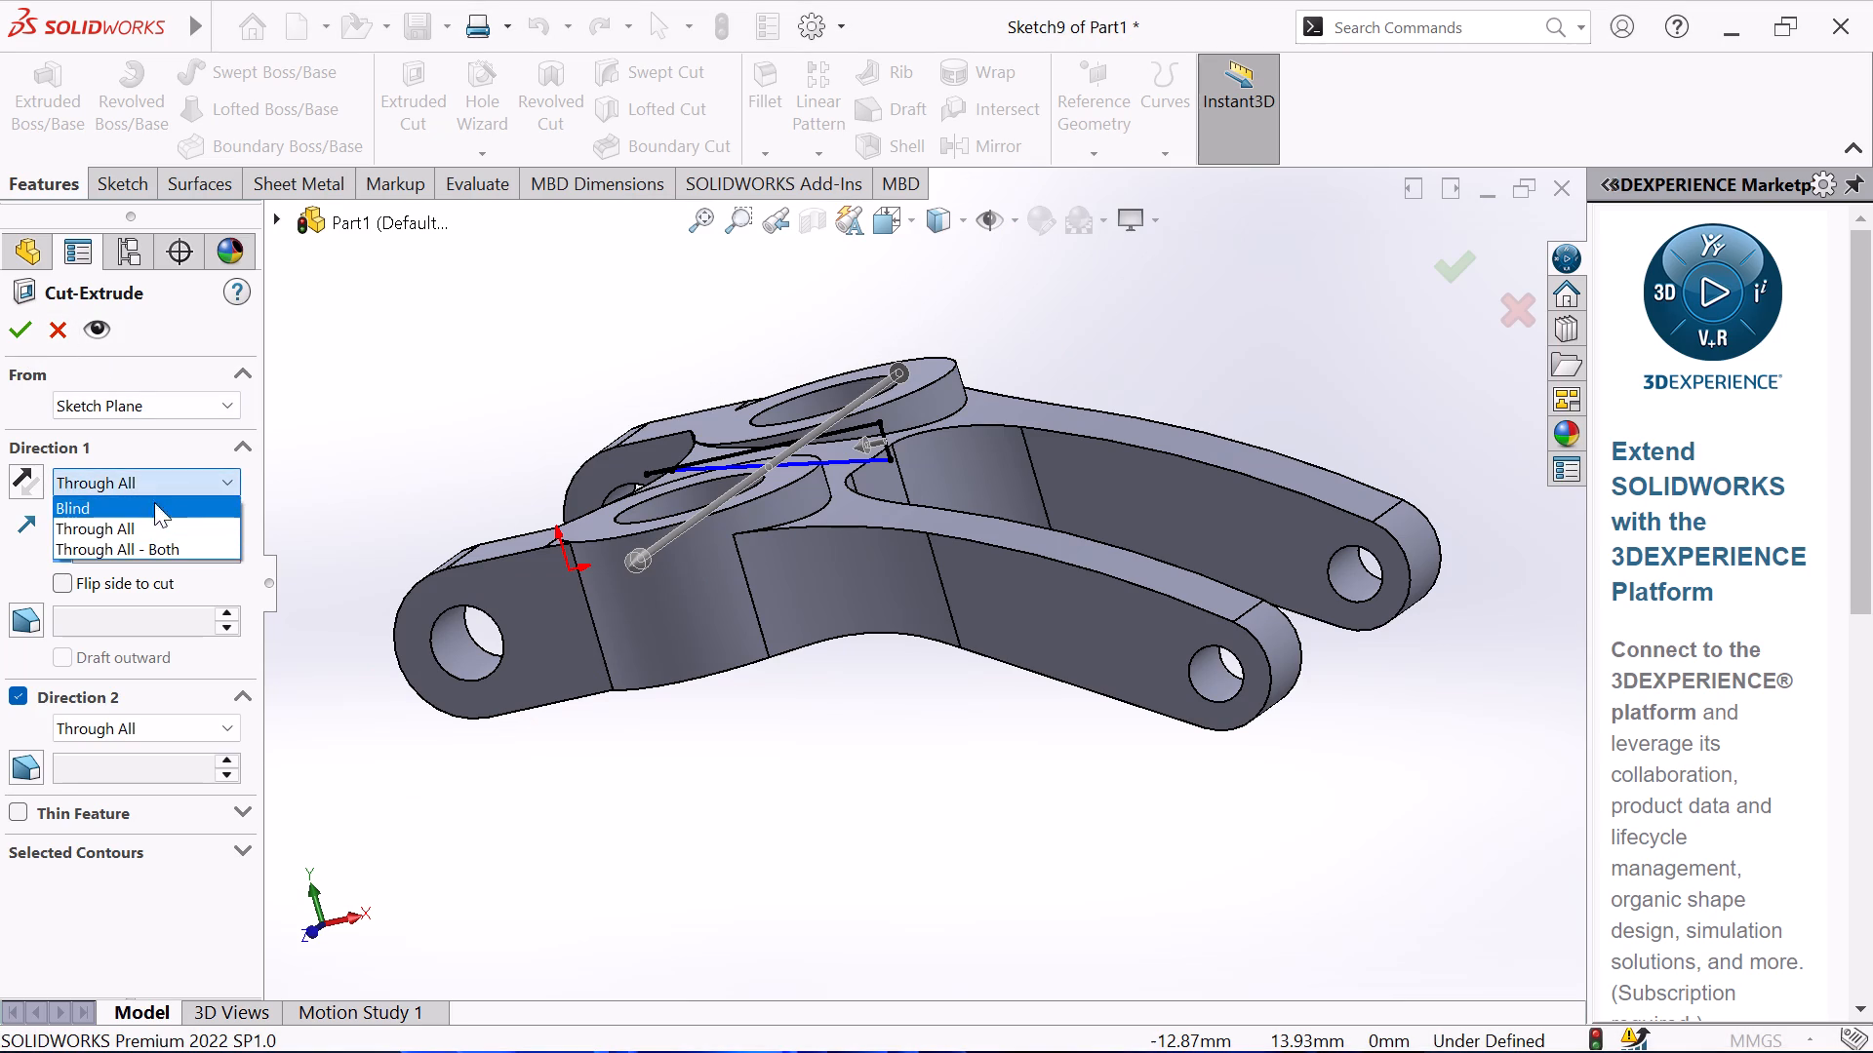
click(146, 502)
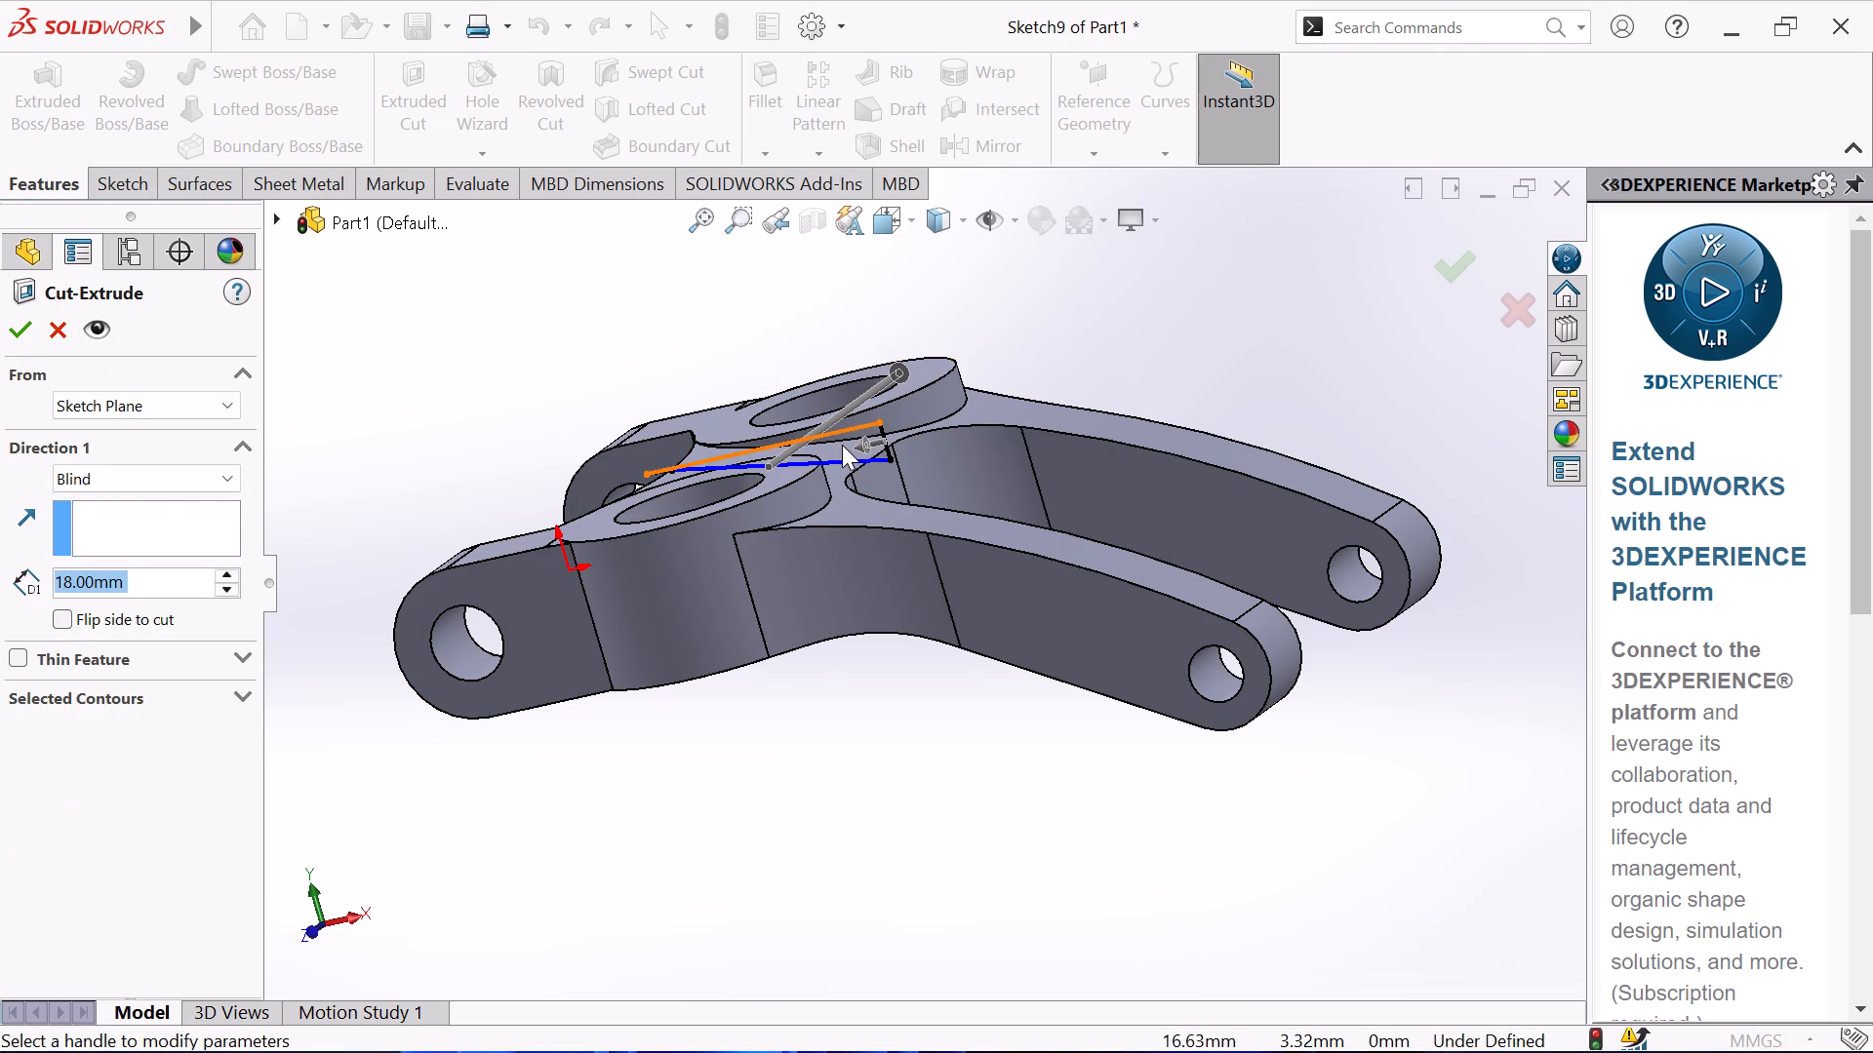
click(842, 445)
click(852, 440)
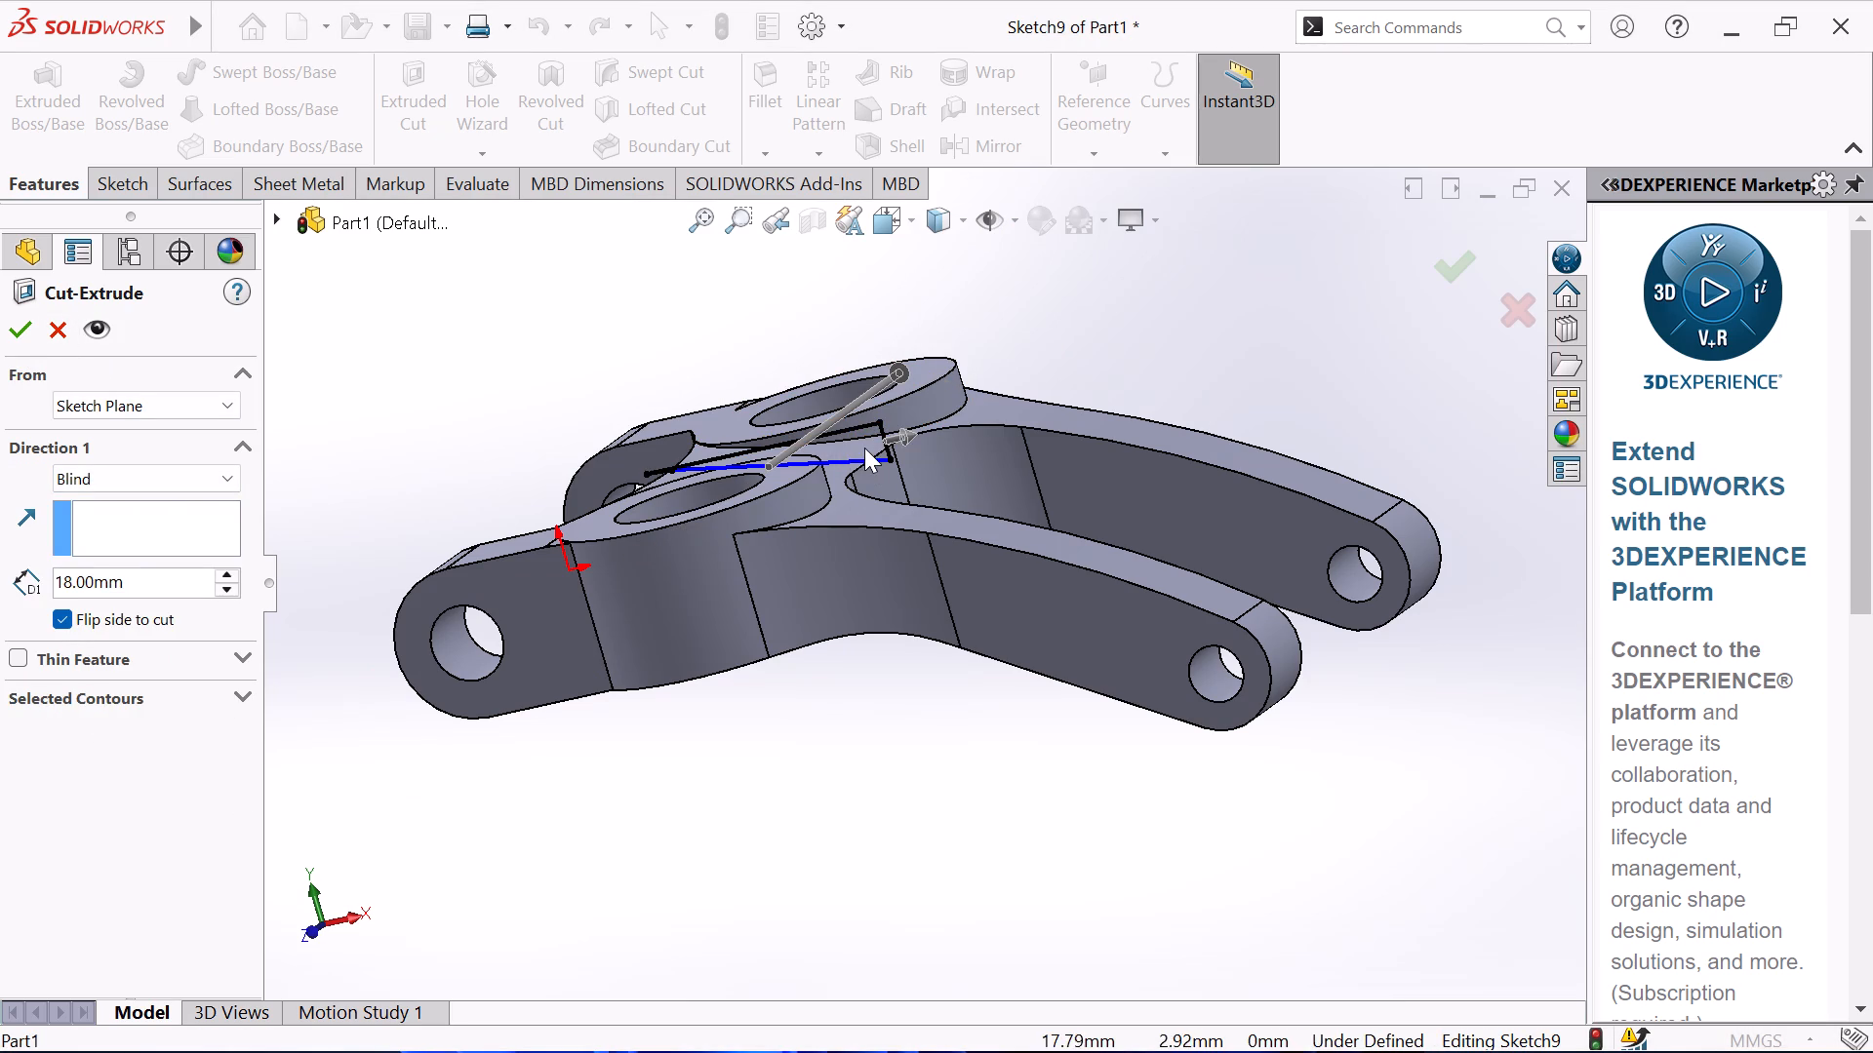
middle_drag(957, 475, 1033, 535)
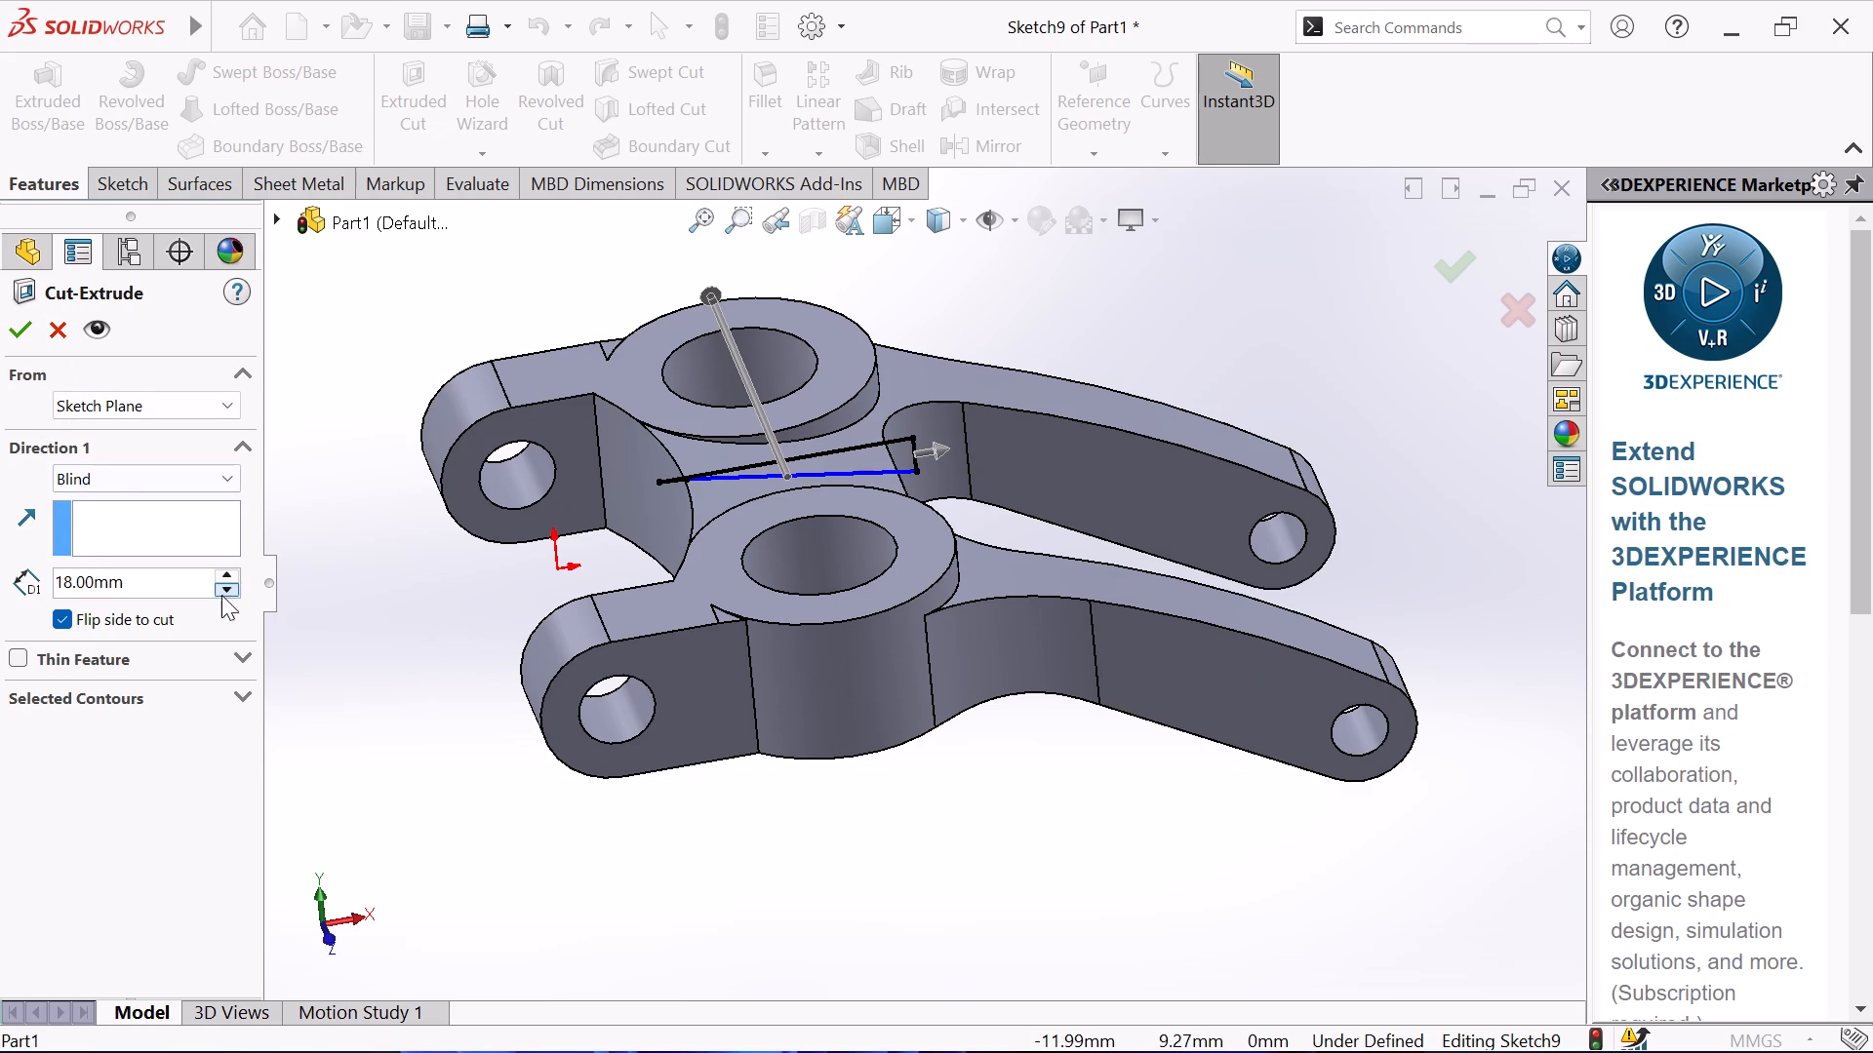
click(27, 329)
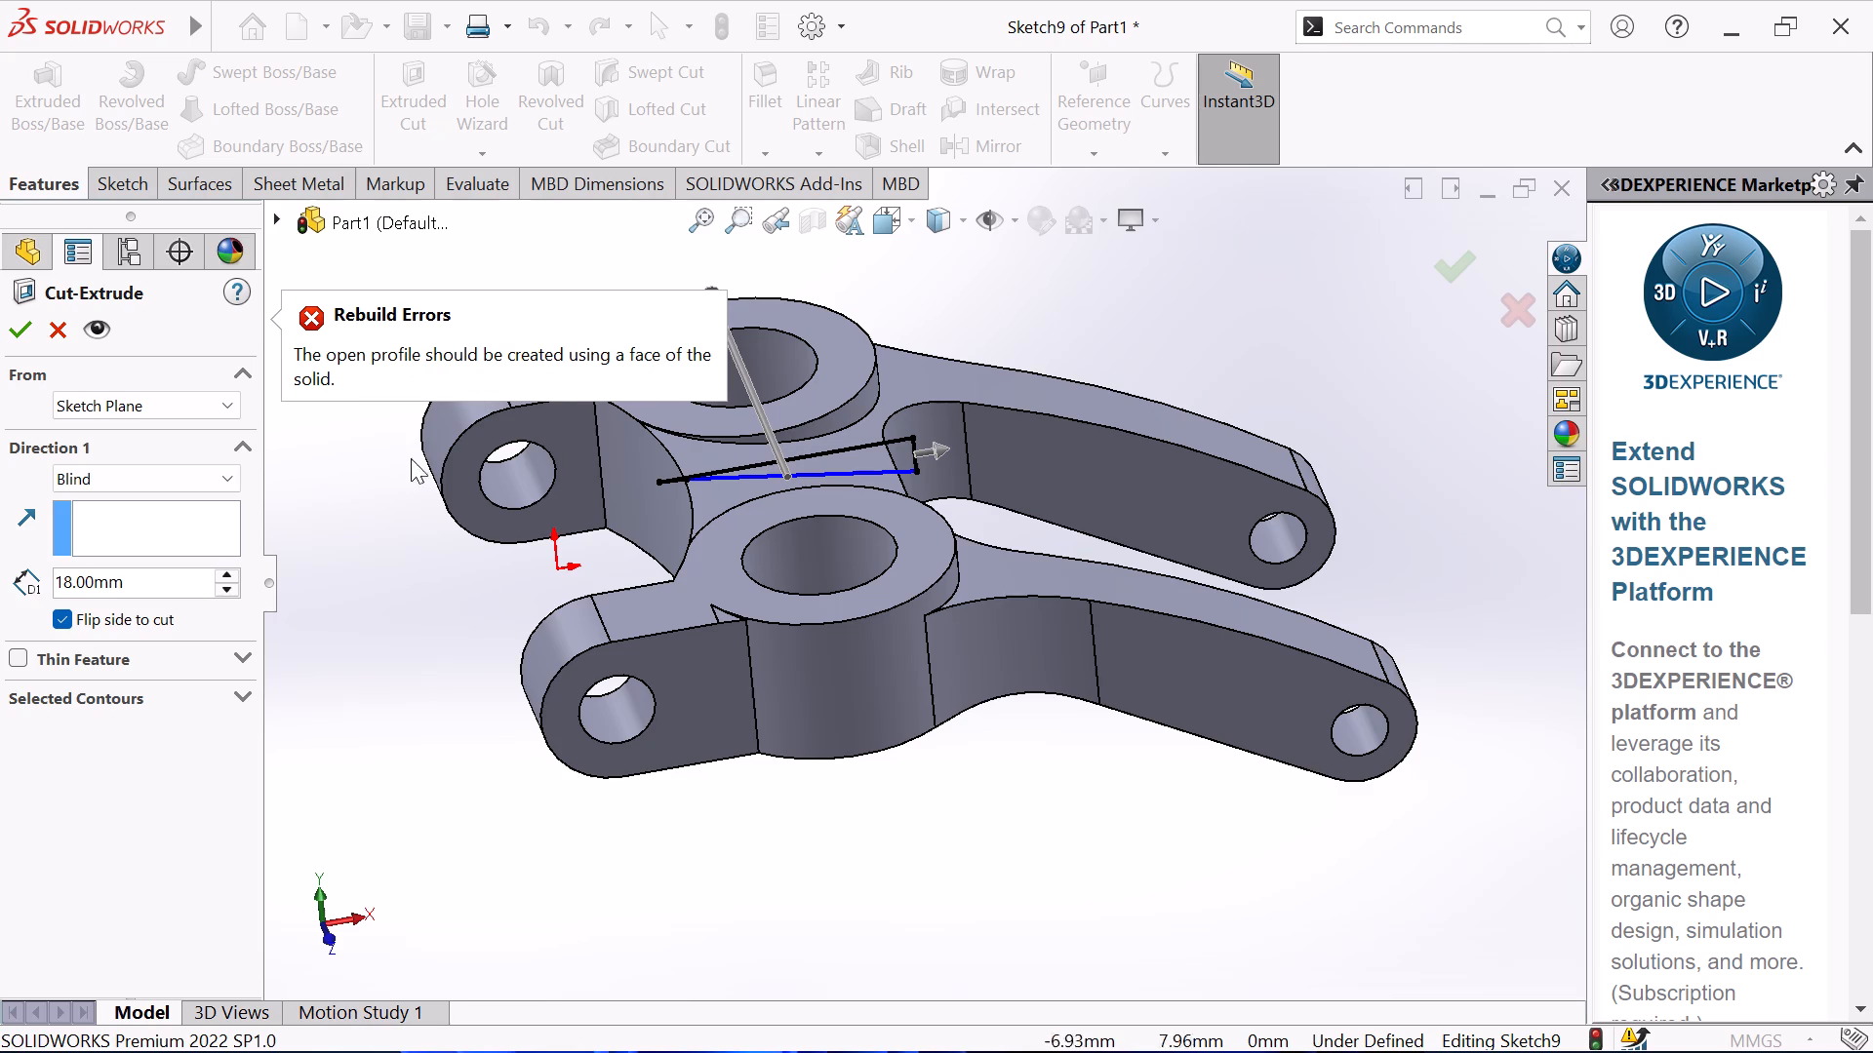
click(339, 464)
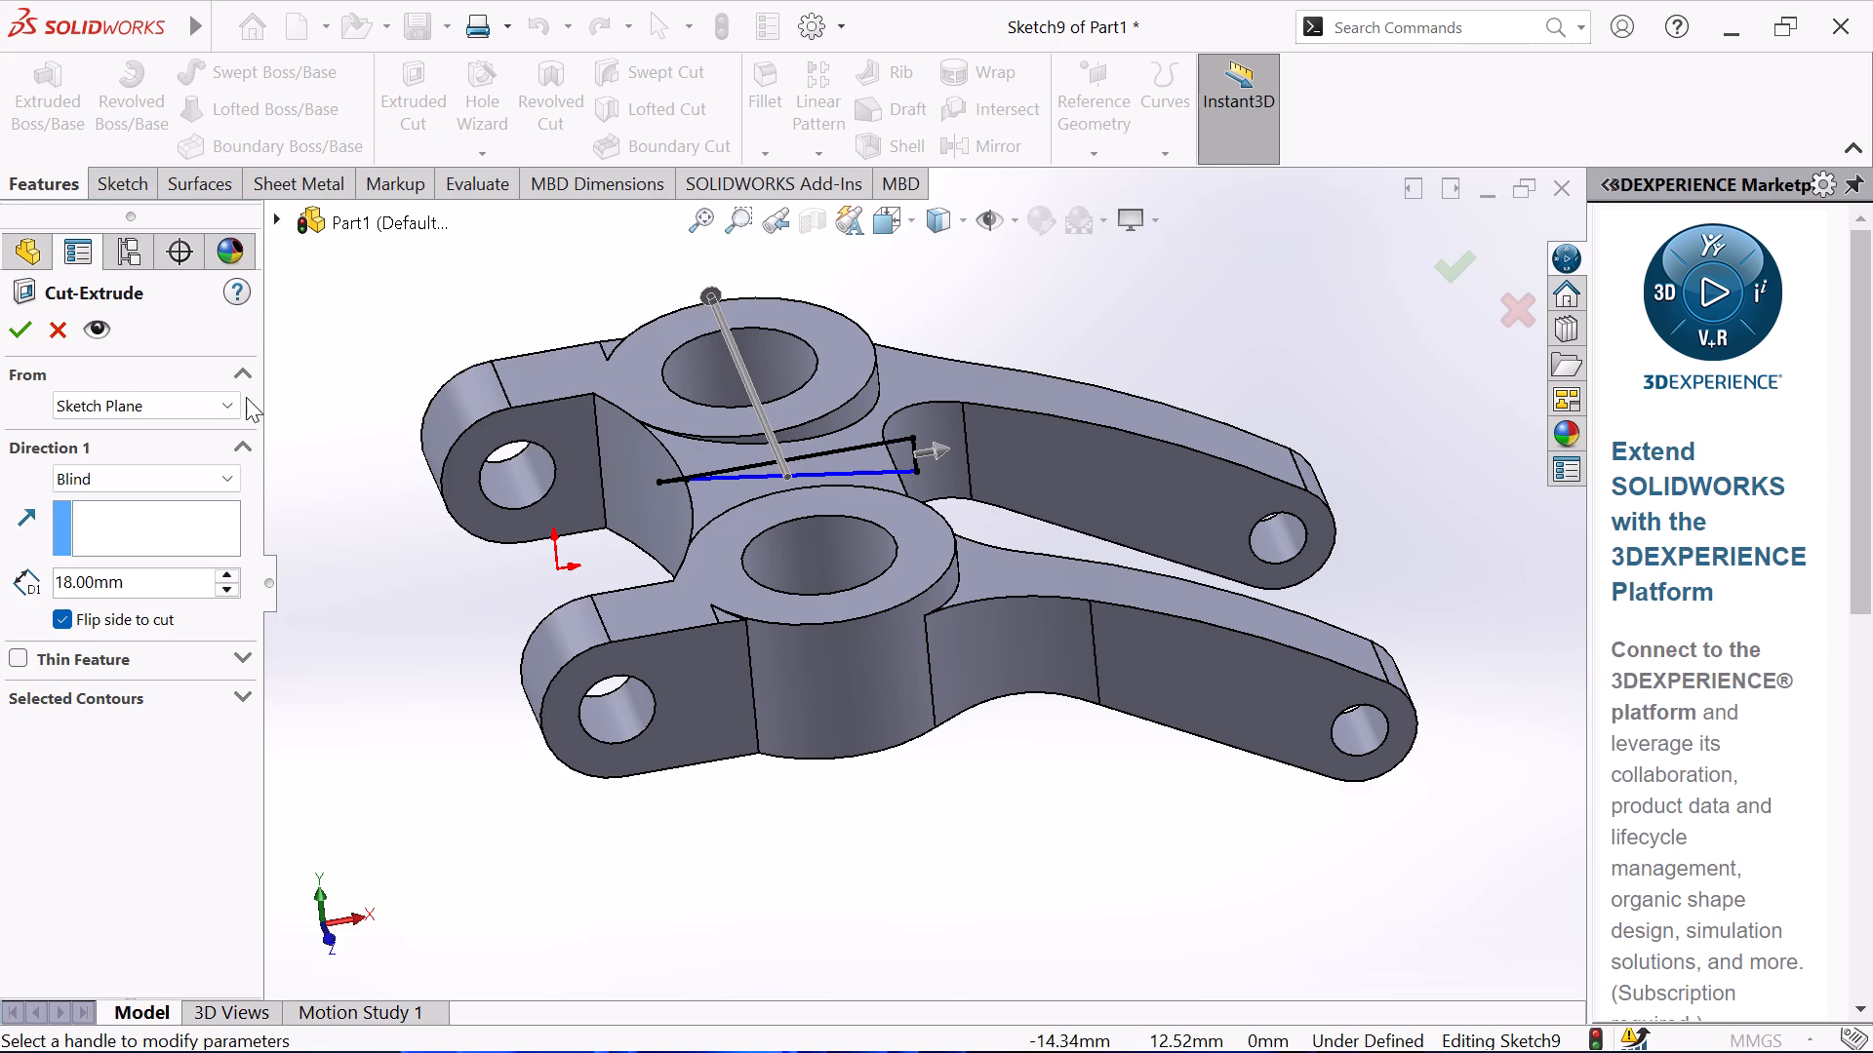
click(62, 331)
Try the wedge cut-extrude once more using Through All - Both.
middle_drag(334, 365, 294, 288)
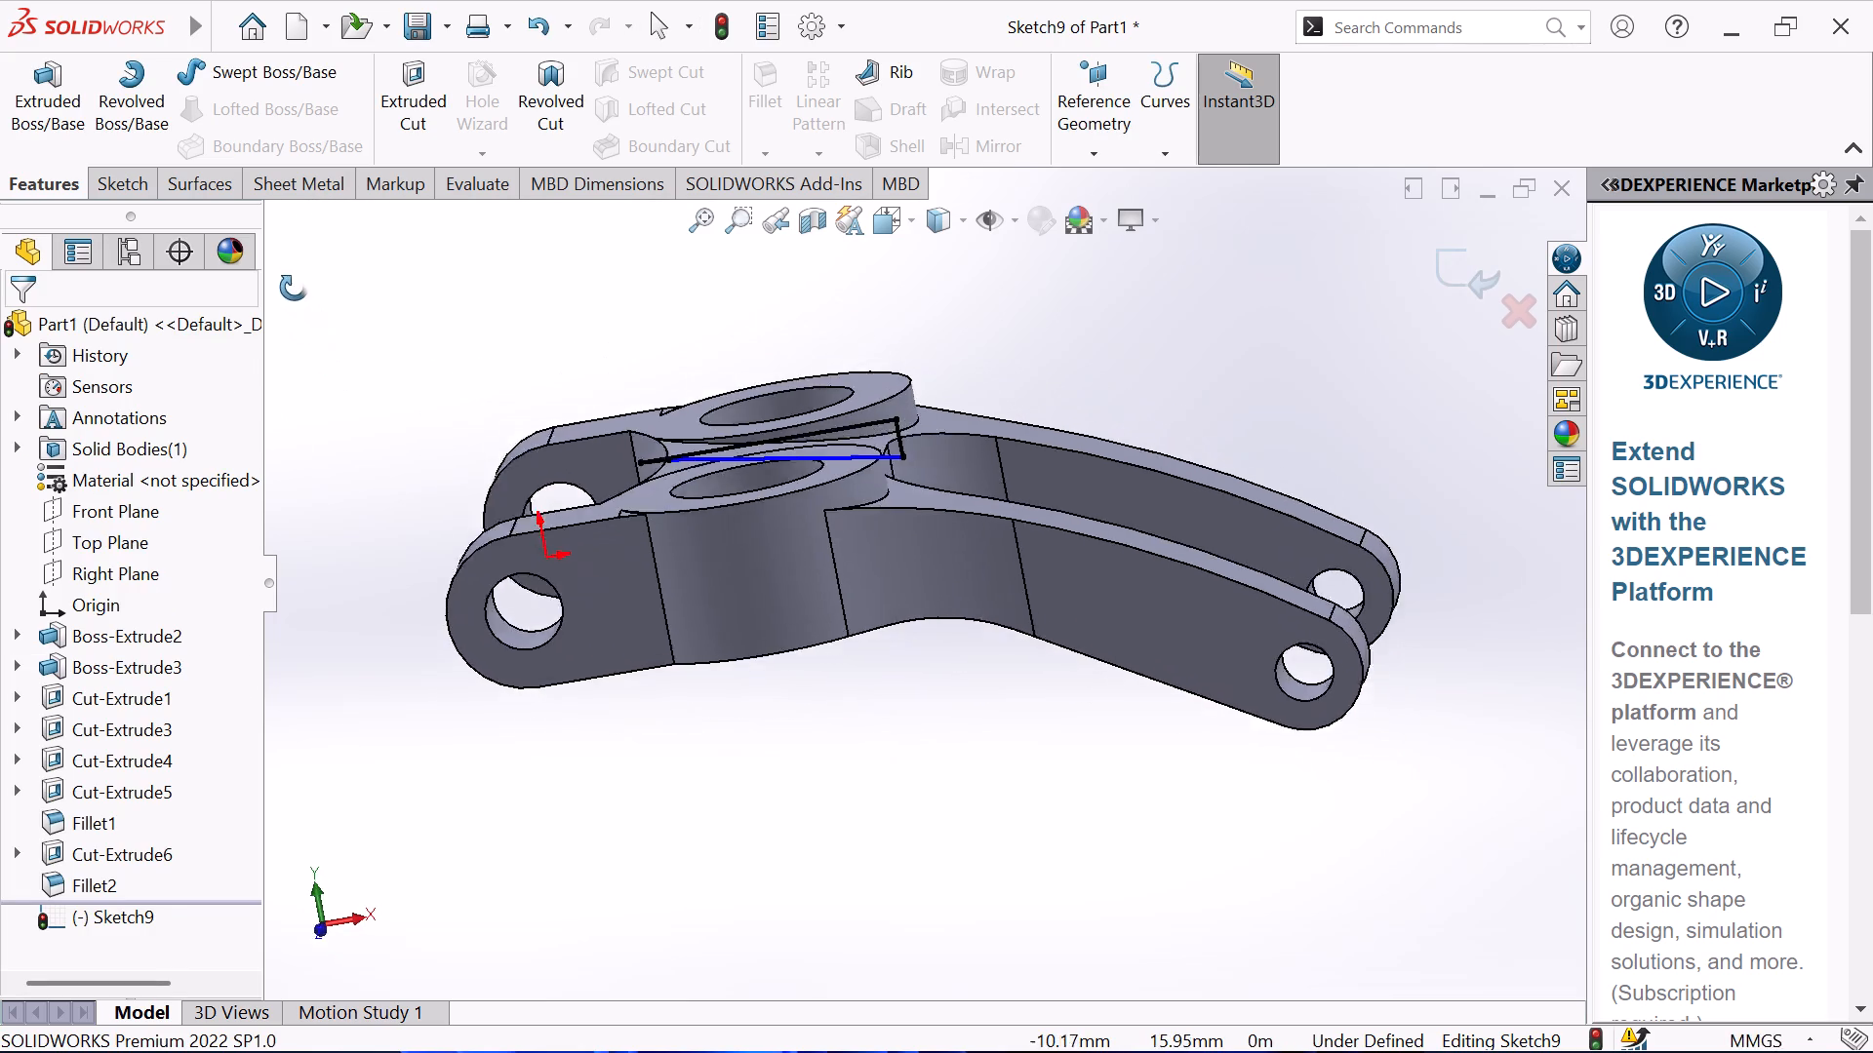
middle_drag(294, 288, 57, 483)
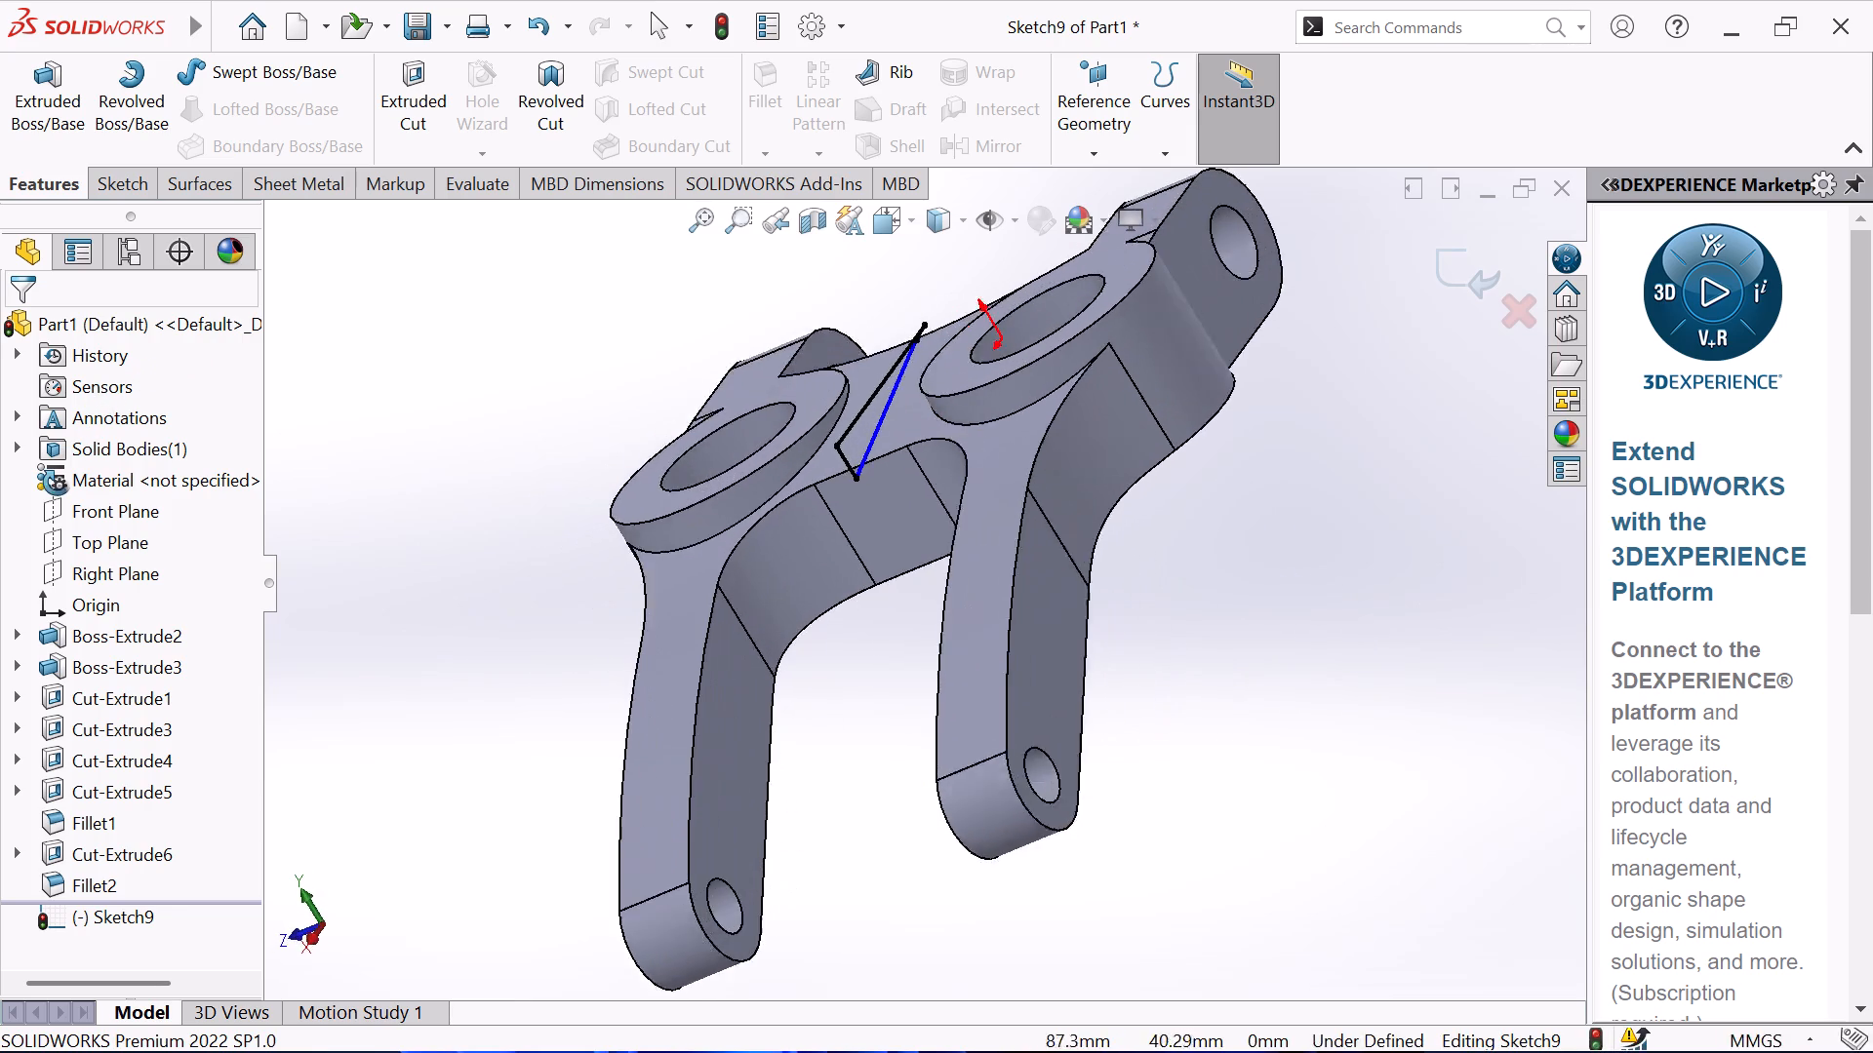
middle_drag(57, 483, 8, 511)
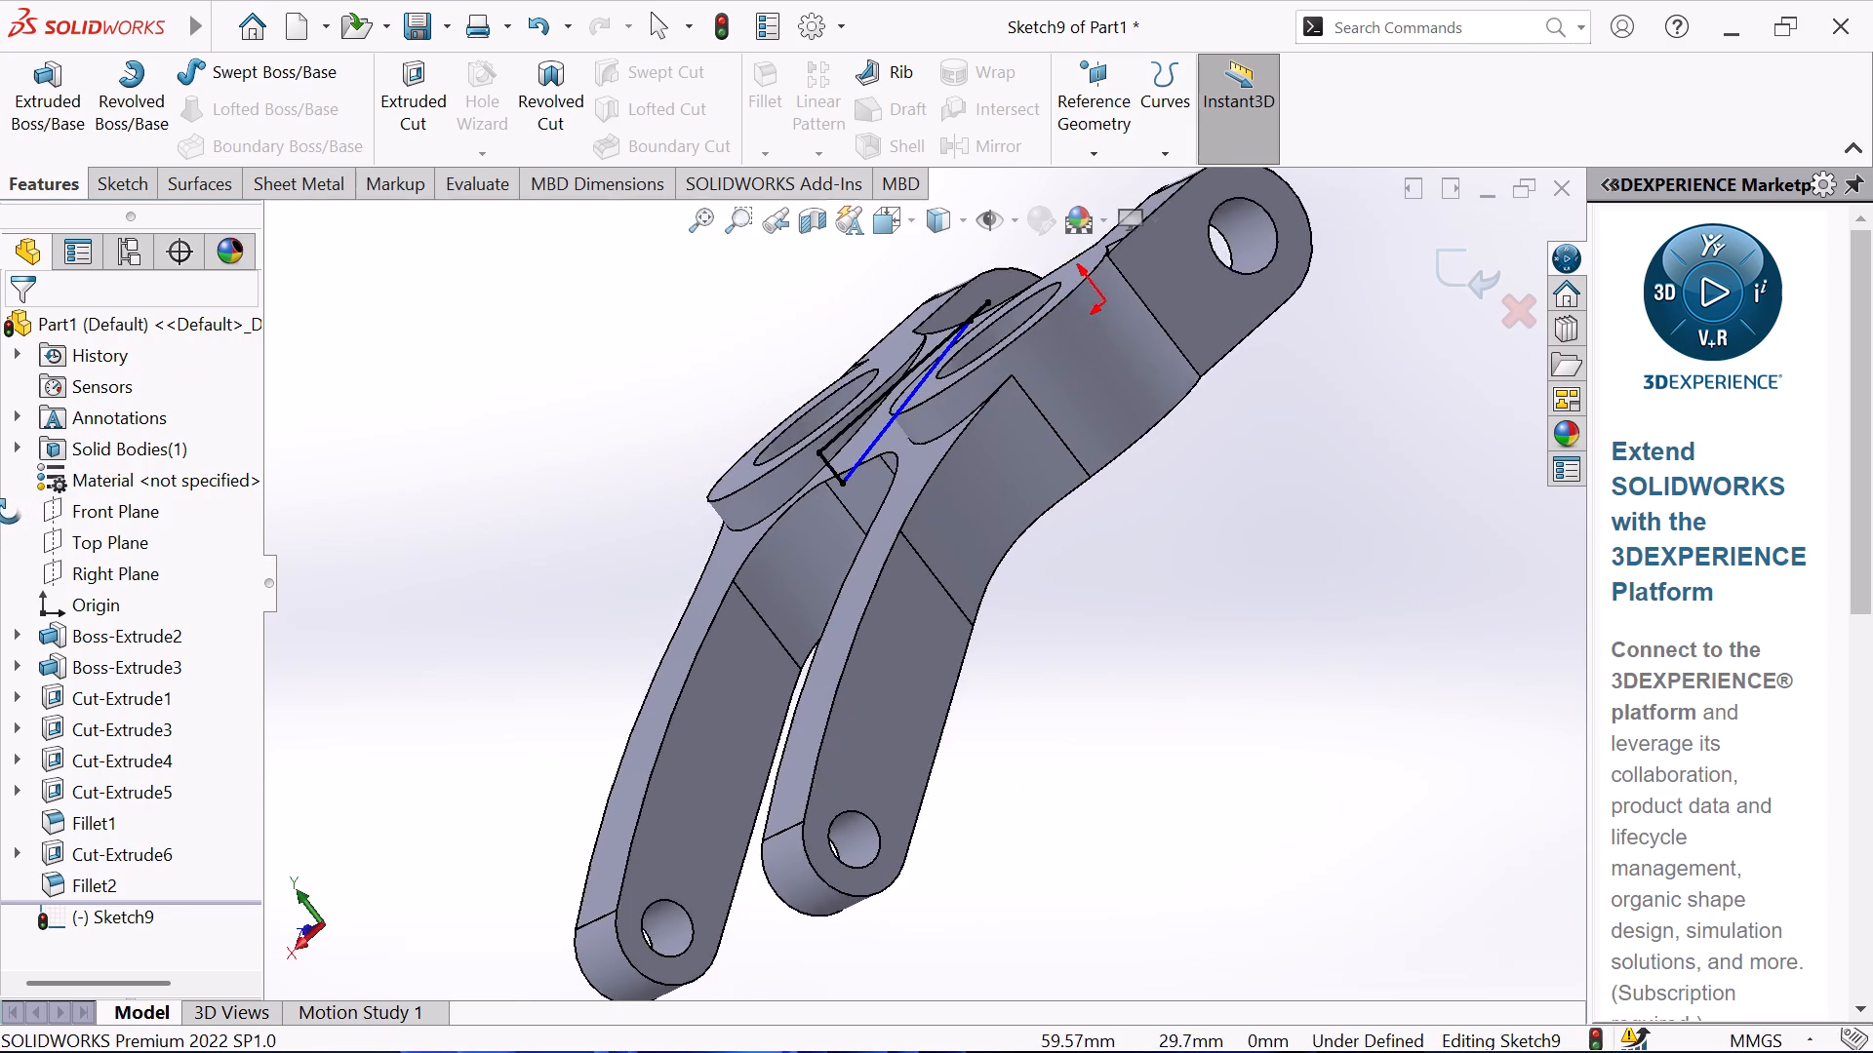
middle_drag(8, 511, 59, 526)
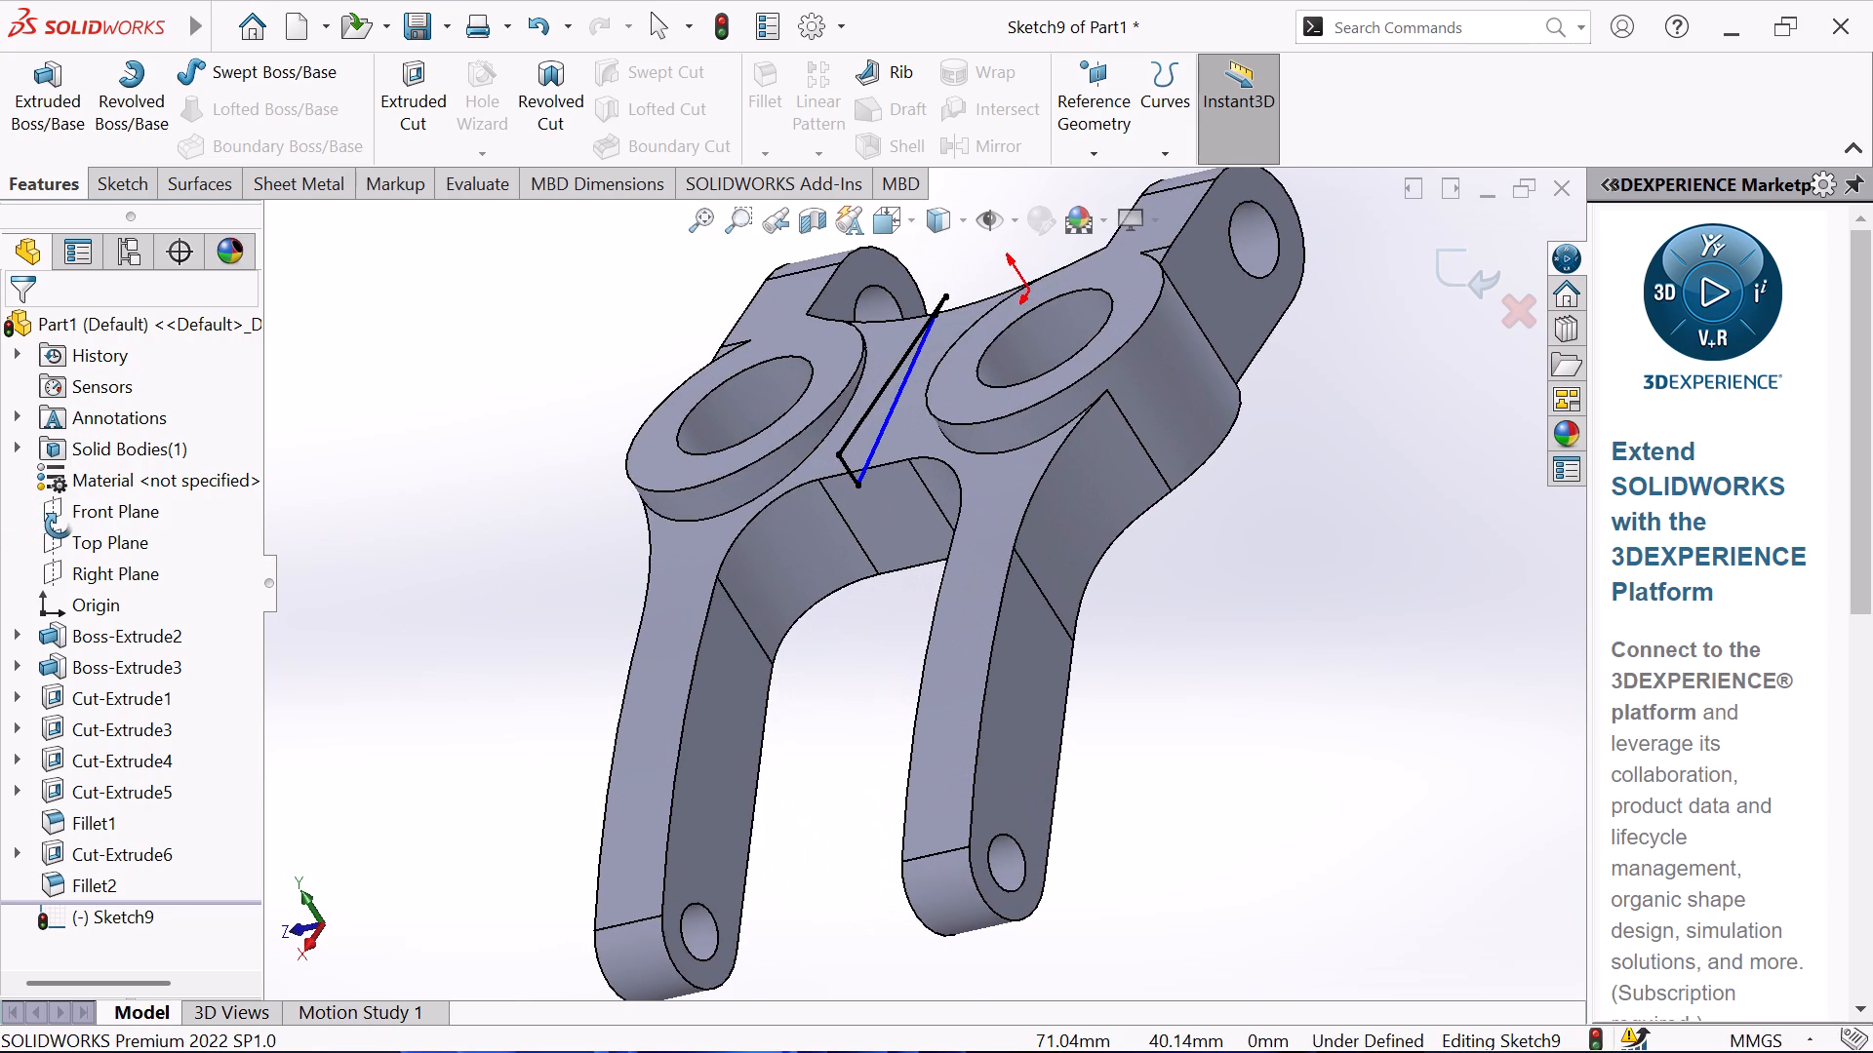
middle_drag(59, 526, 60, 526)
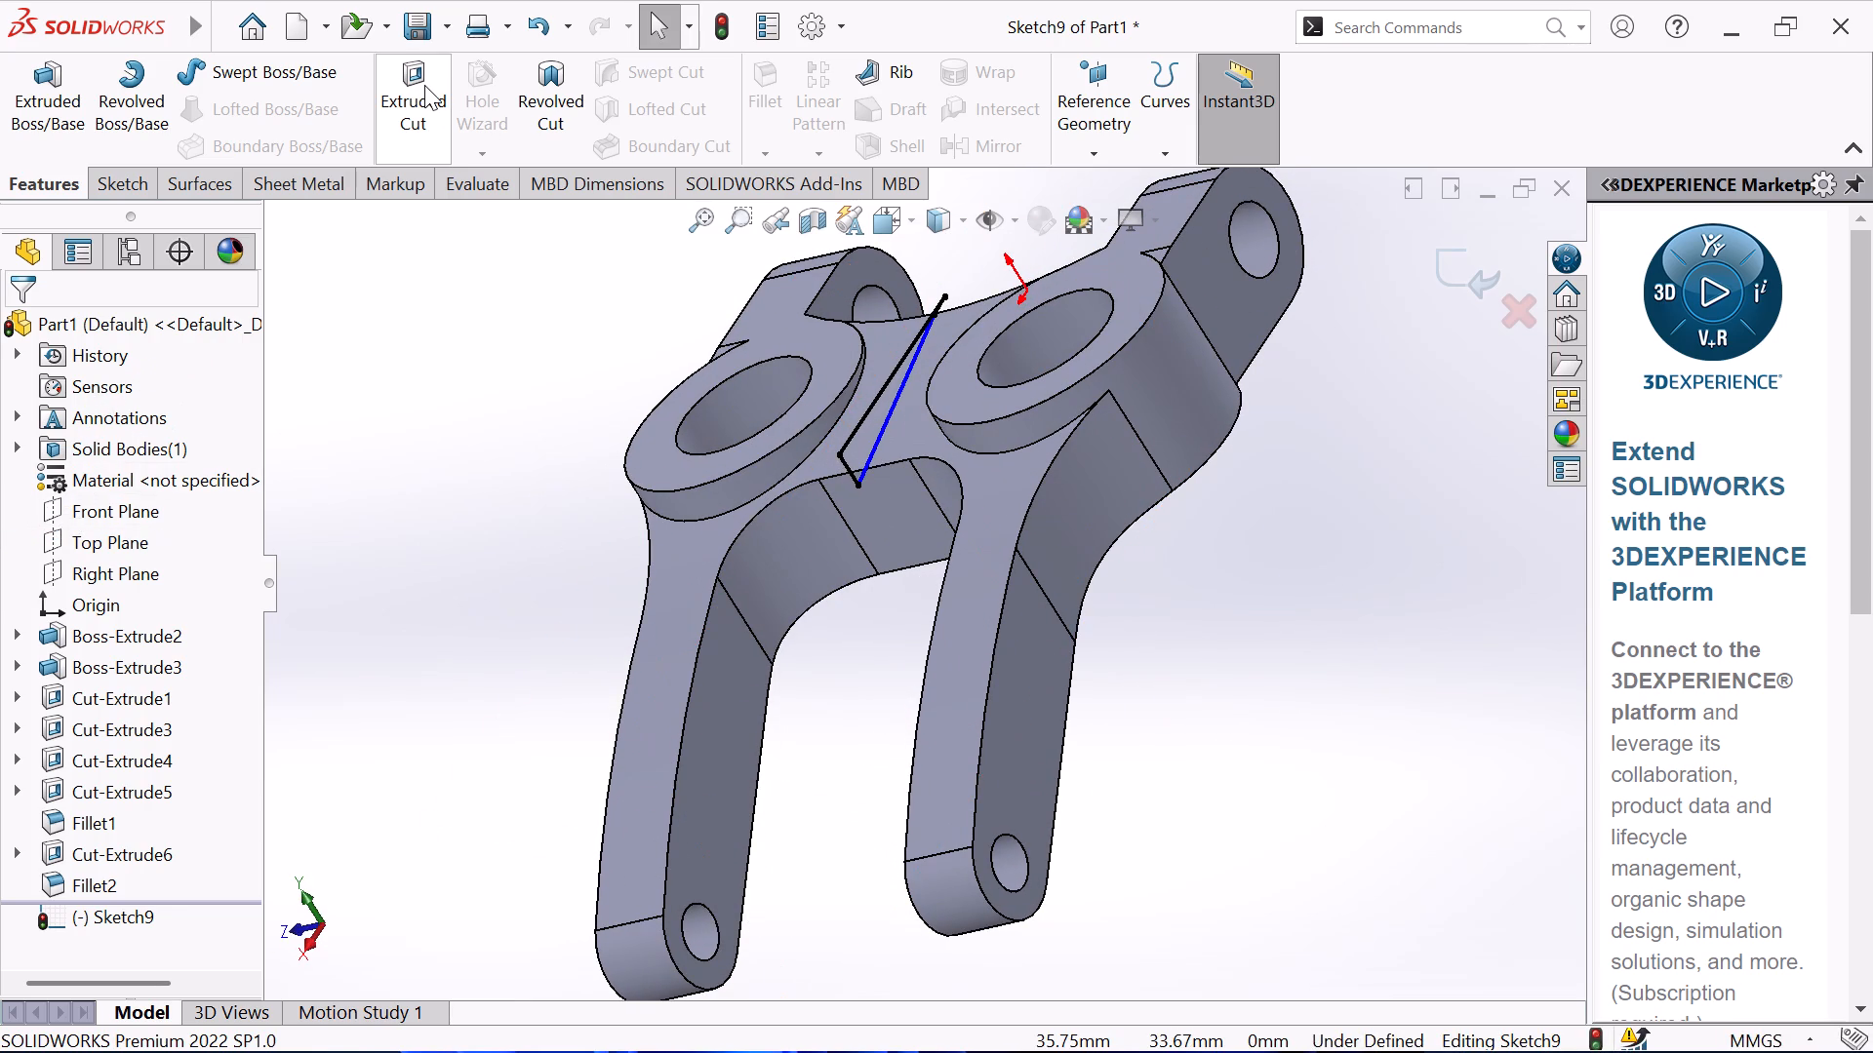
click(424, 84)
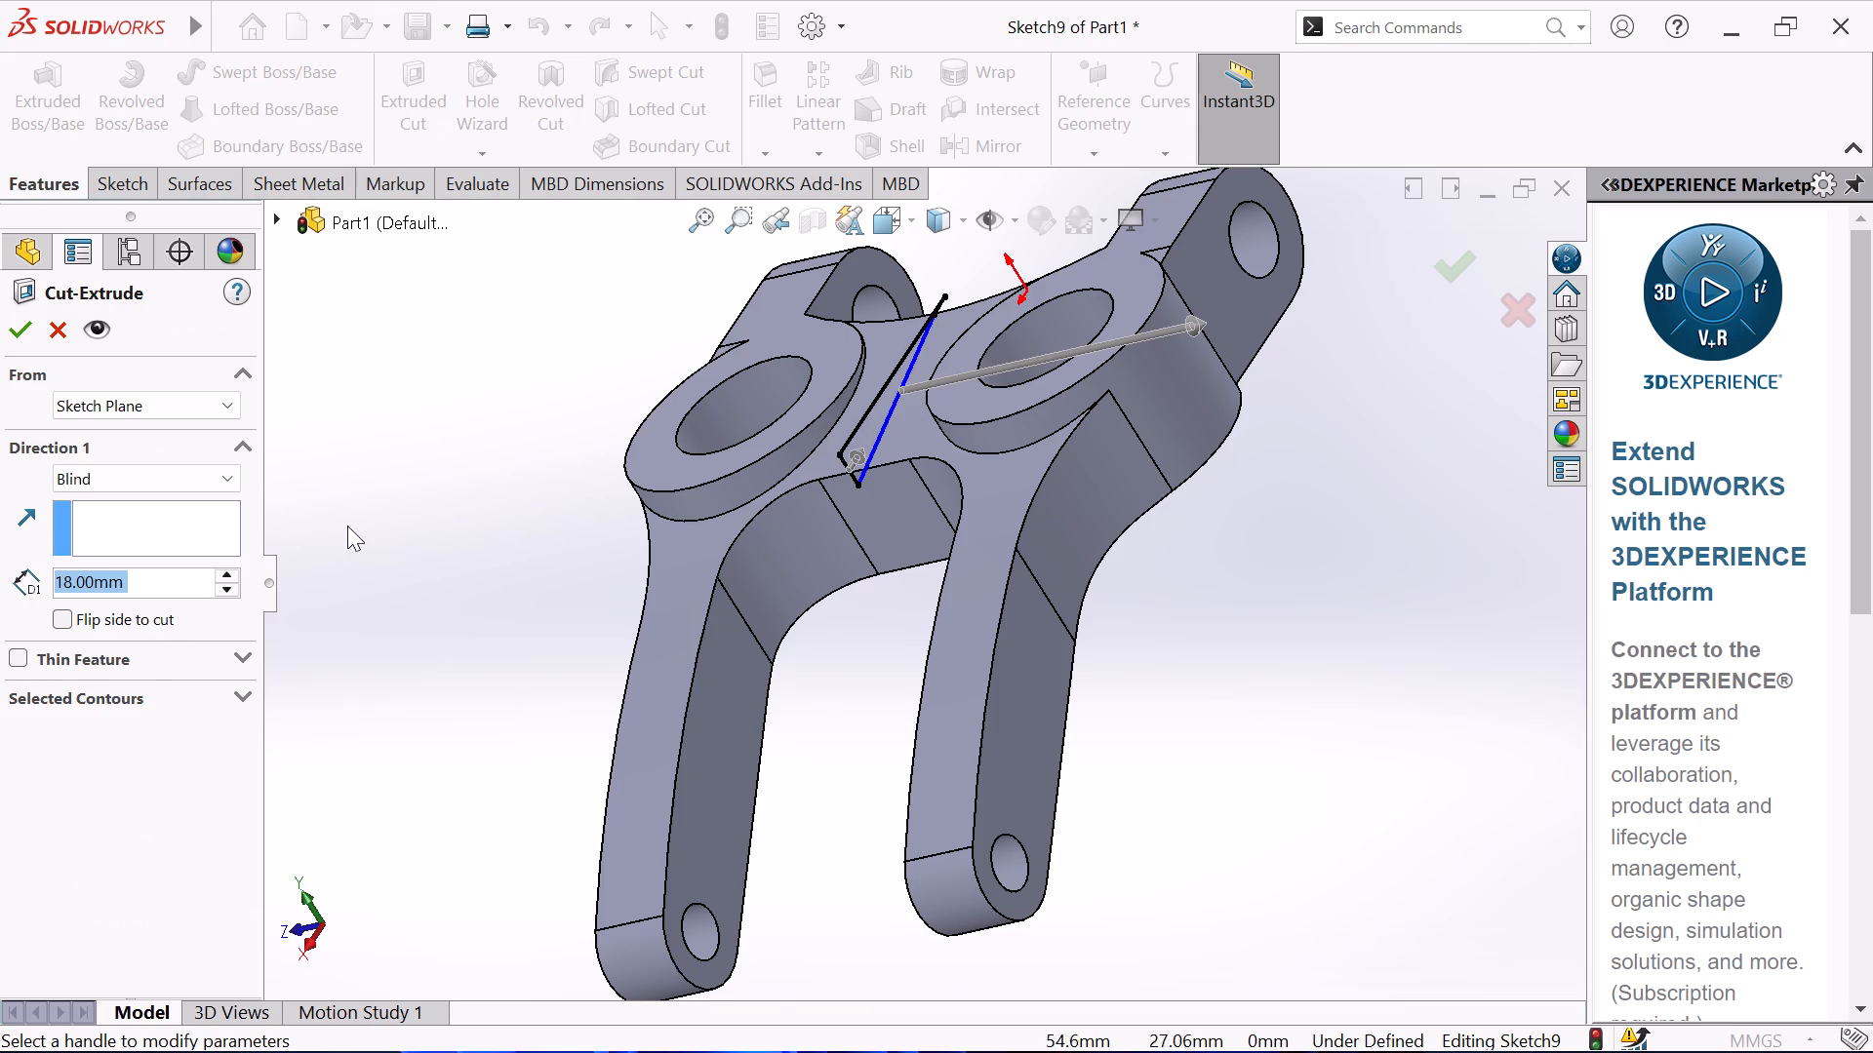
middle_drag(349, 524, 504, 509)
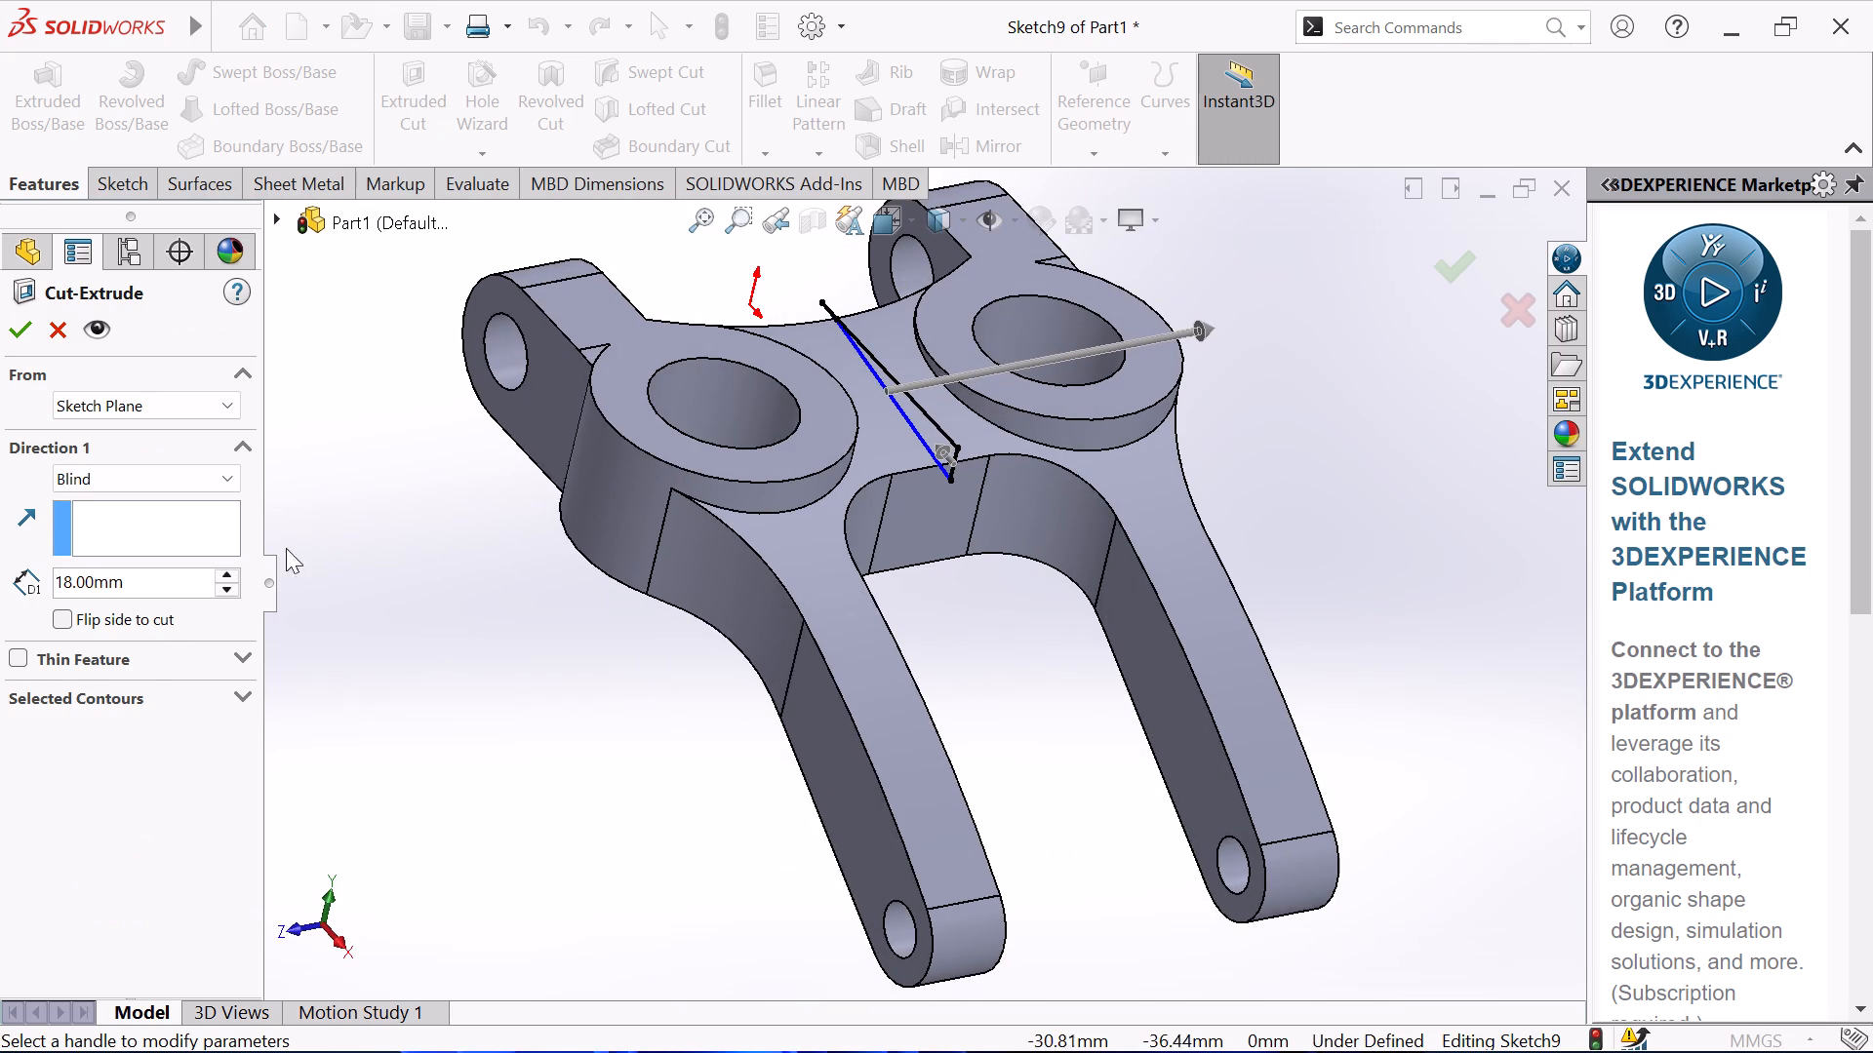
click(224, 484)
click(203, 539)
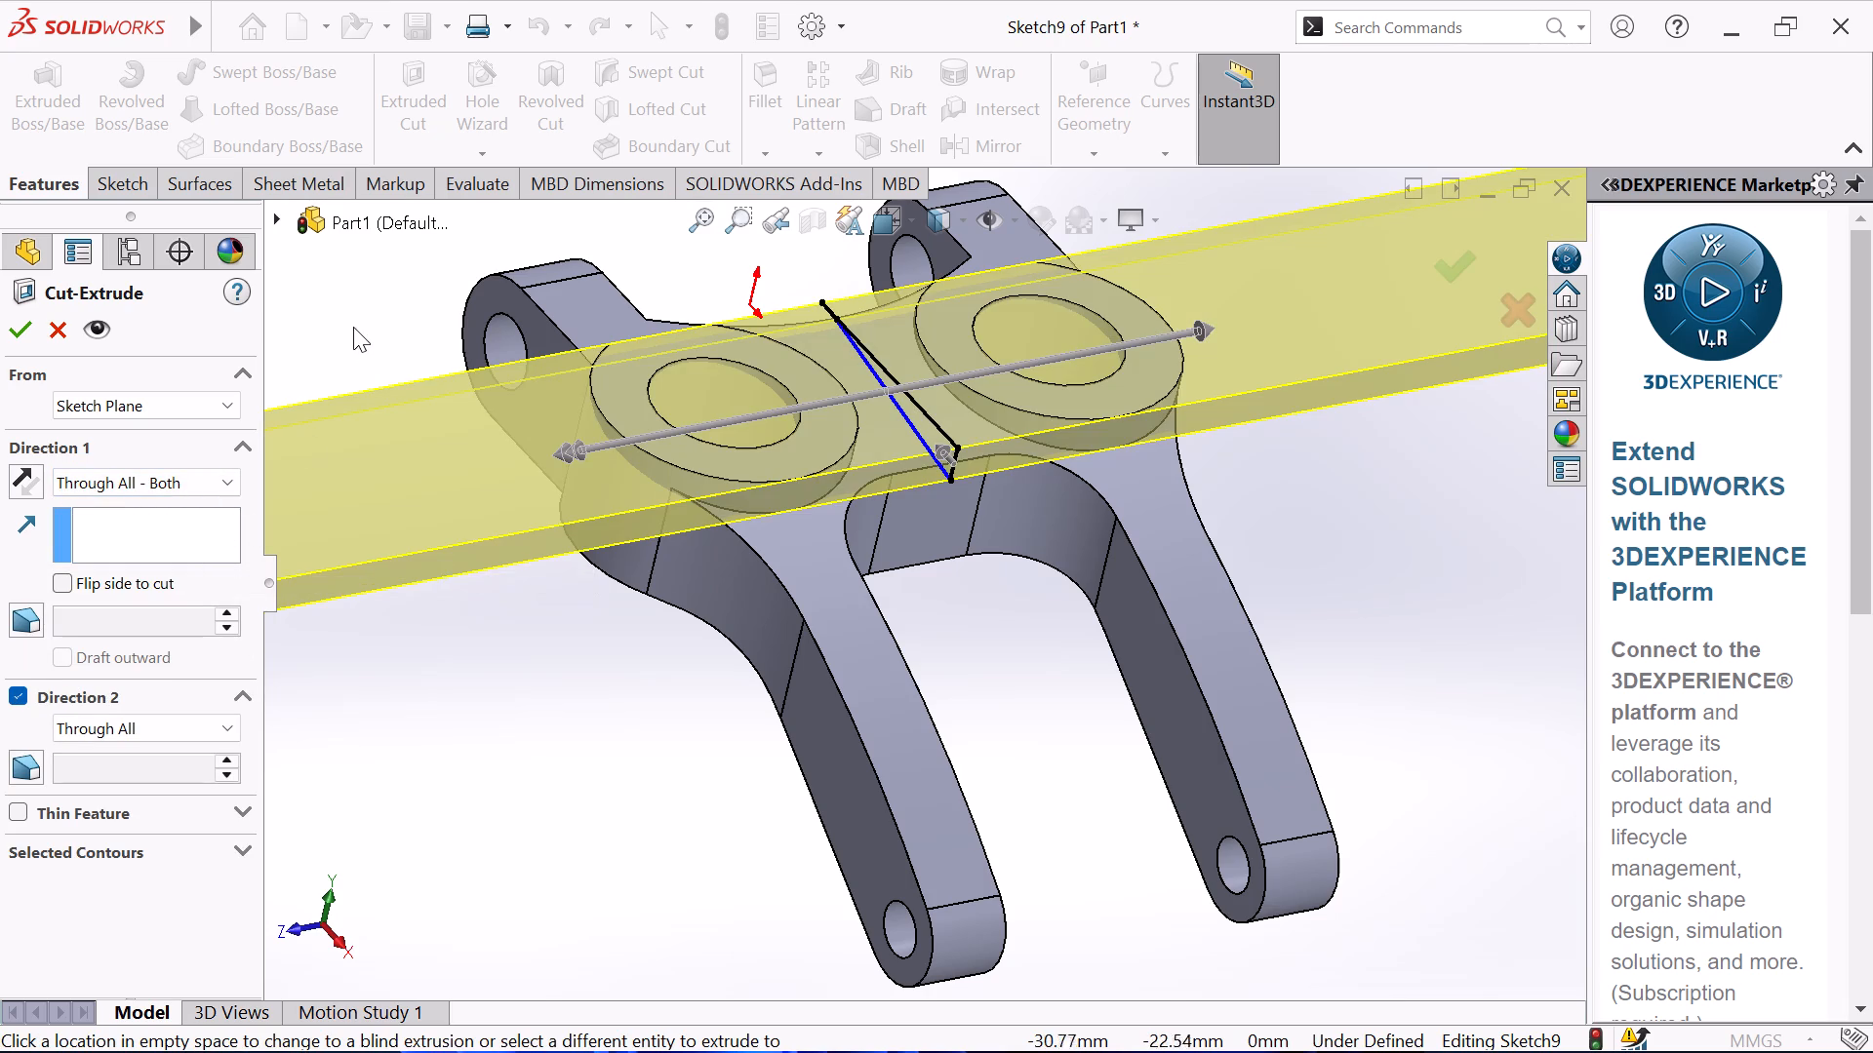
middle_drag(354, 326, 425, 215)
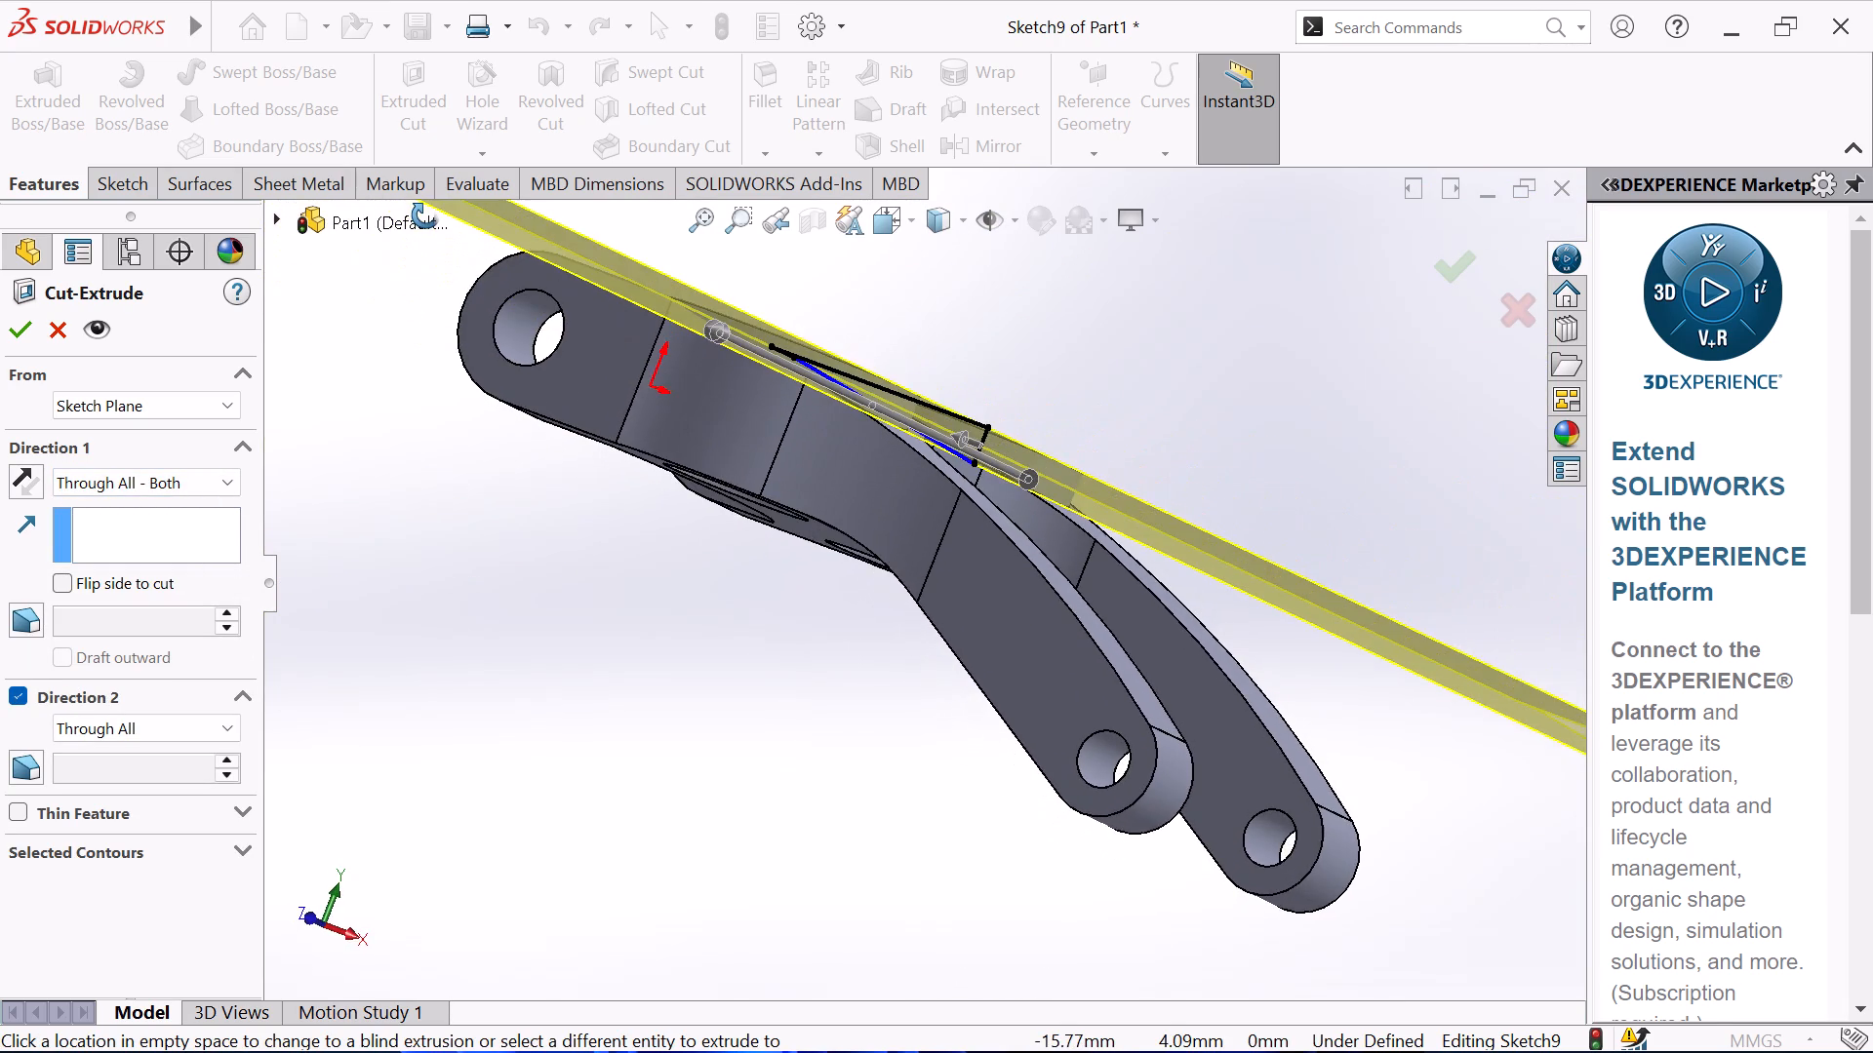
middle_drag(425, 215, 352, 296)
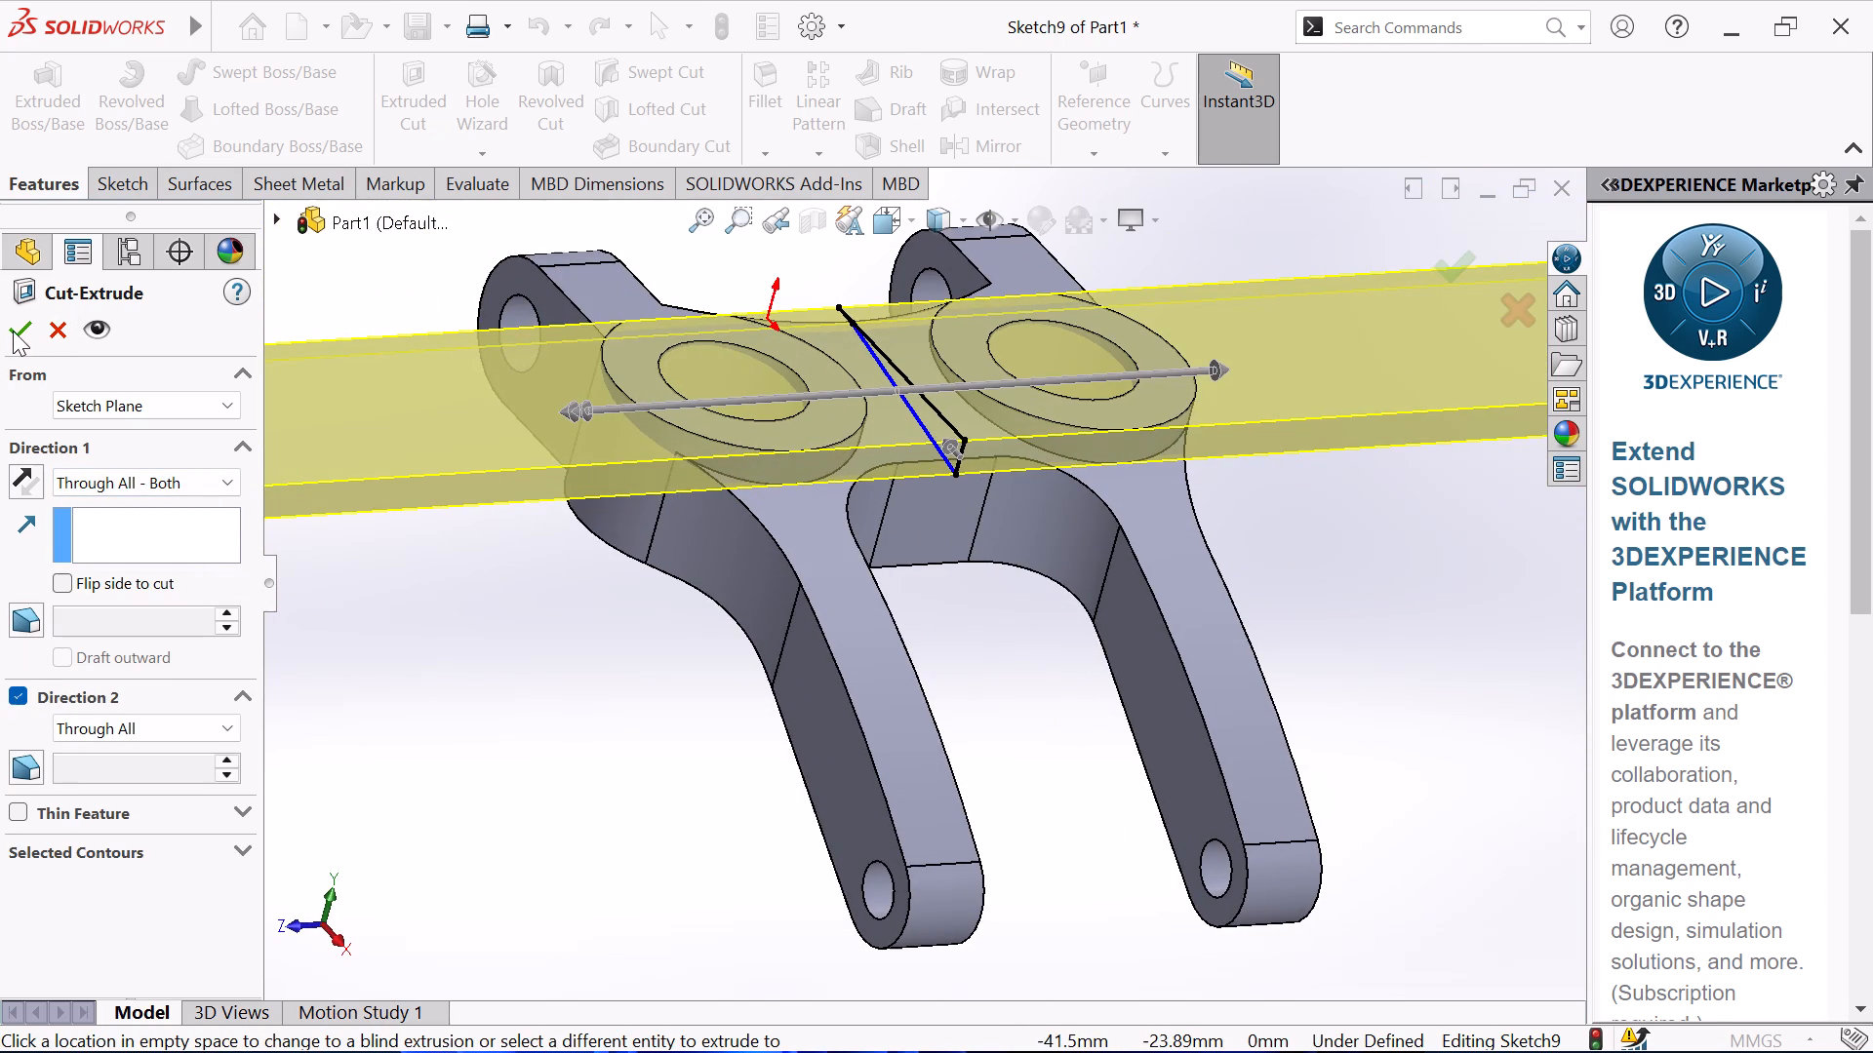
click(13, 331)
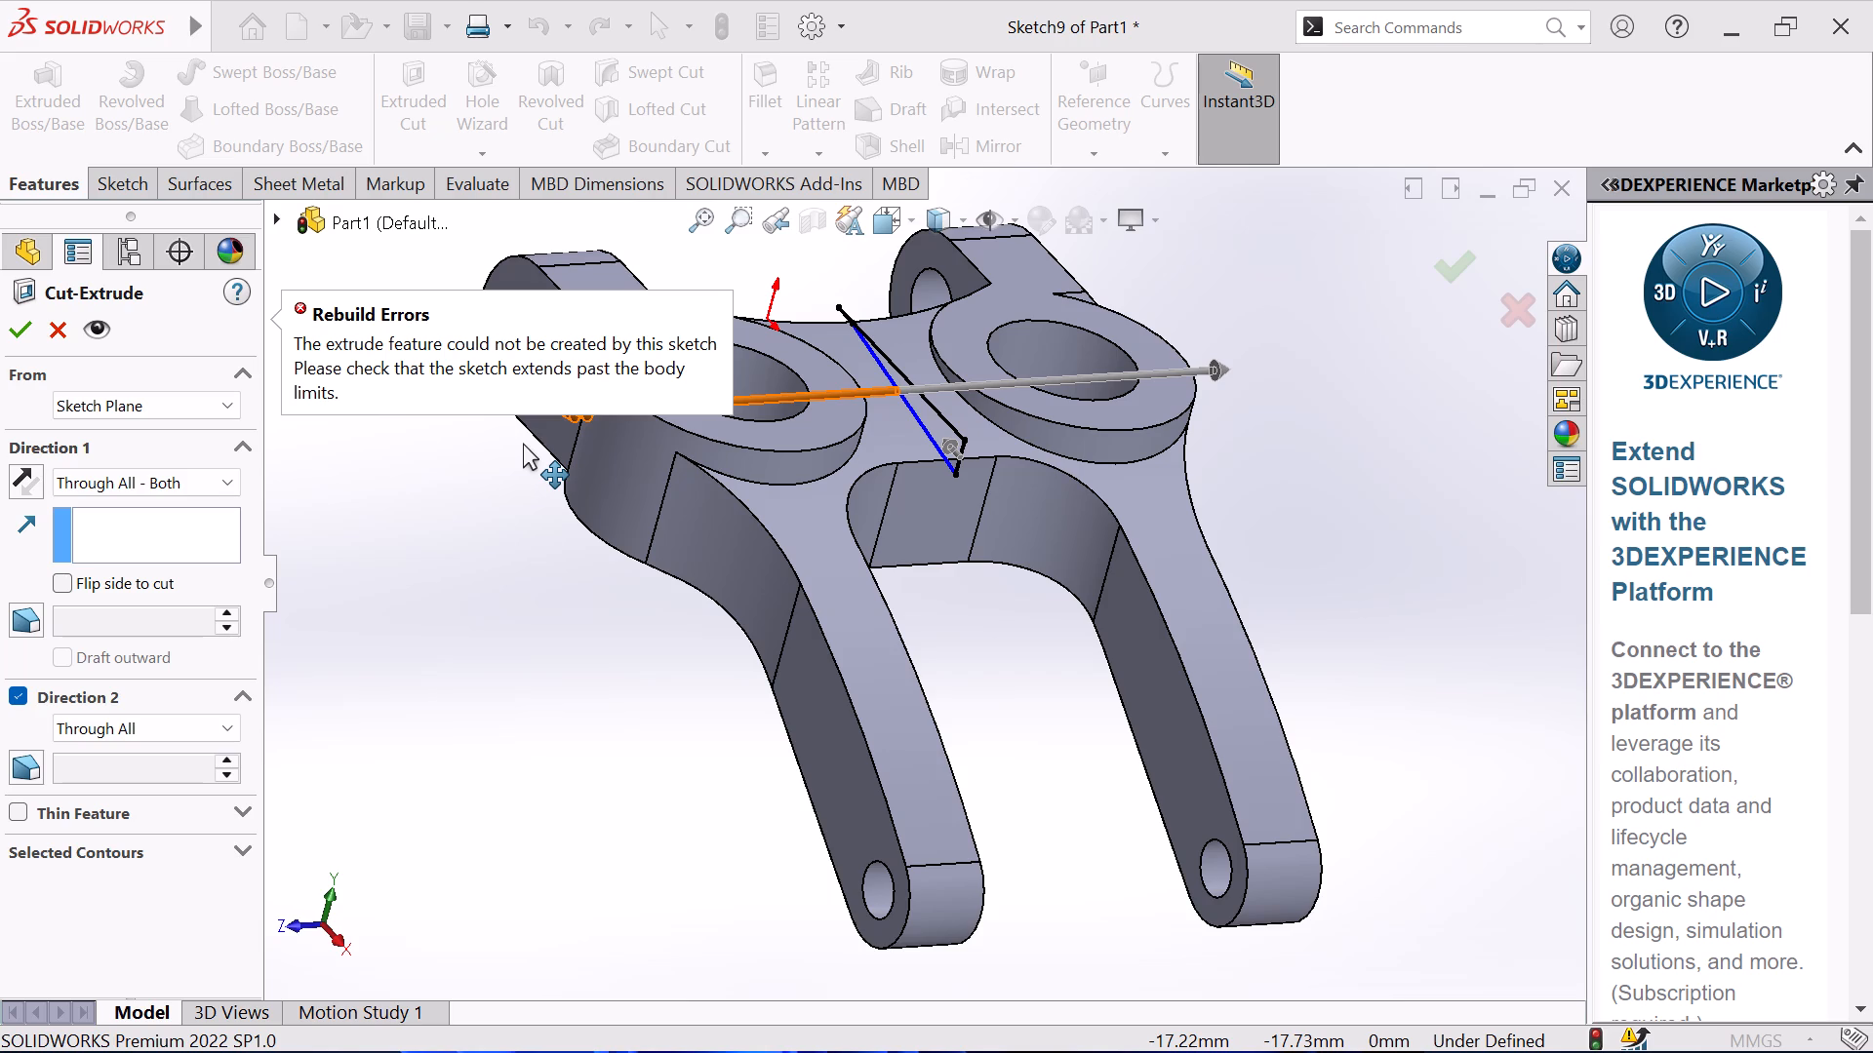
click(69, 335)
Exit the wedge profile sketch and delete Sketch9 from the part.
click(412, 577)
middle_drag(416, 572, 482, 525)
scroll(1079, 522, down, 1)
middle_drag(1098, 526, 1143, 574)
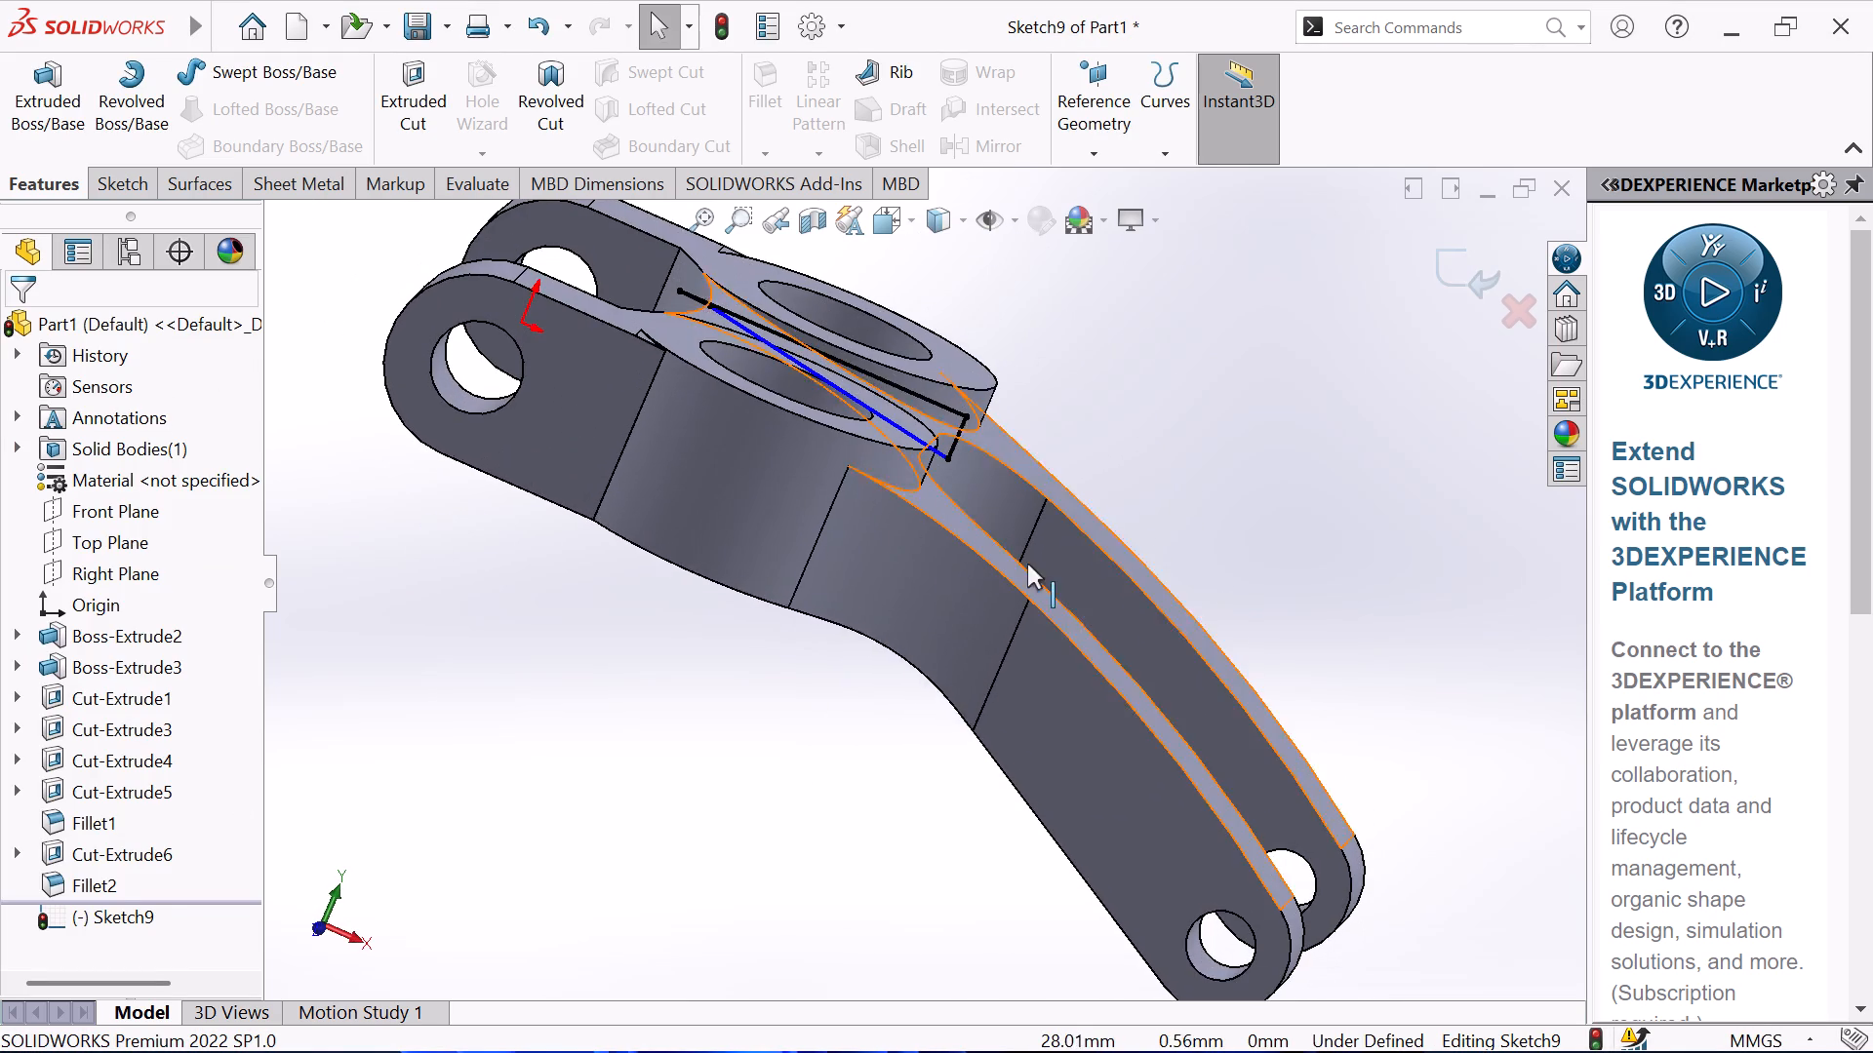
scroll(856, 522, down, 1)
middle_drag(285, 598, 290, 608)
key(Escape)
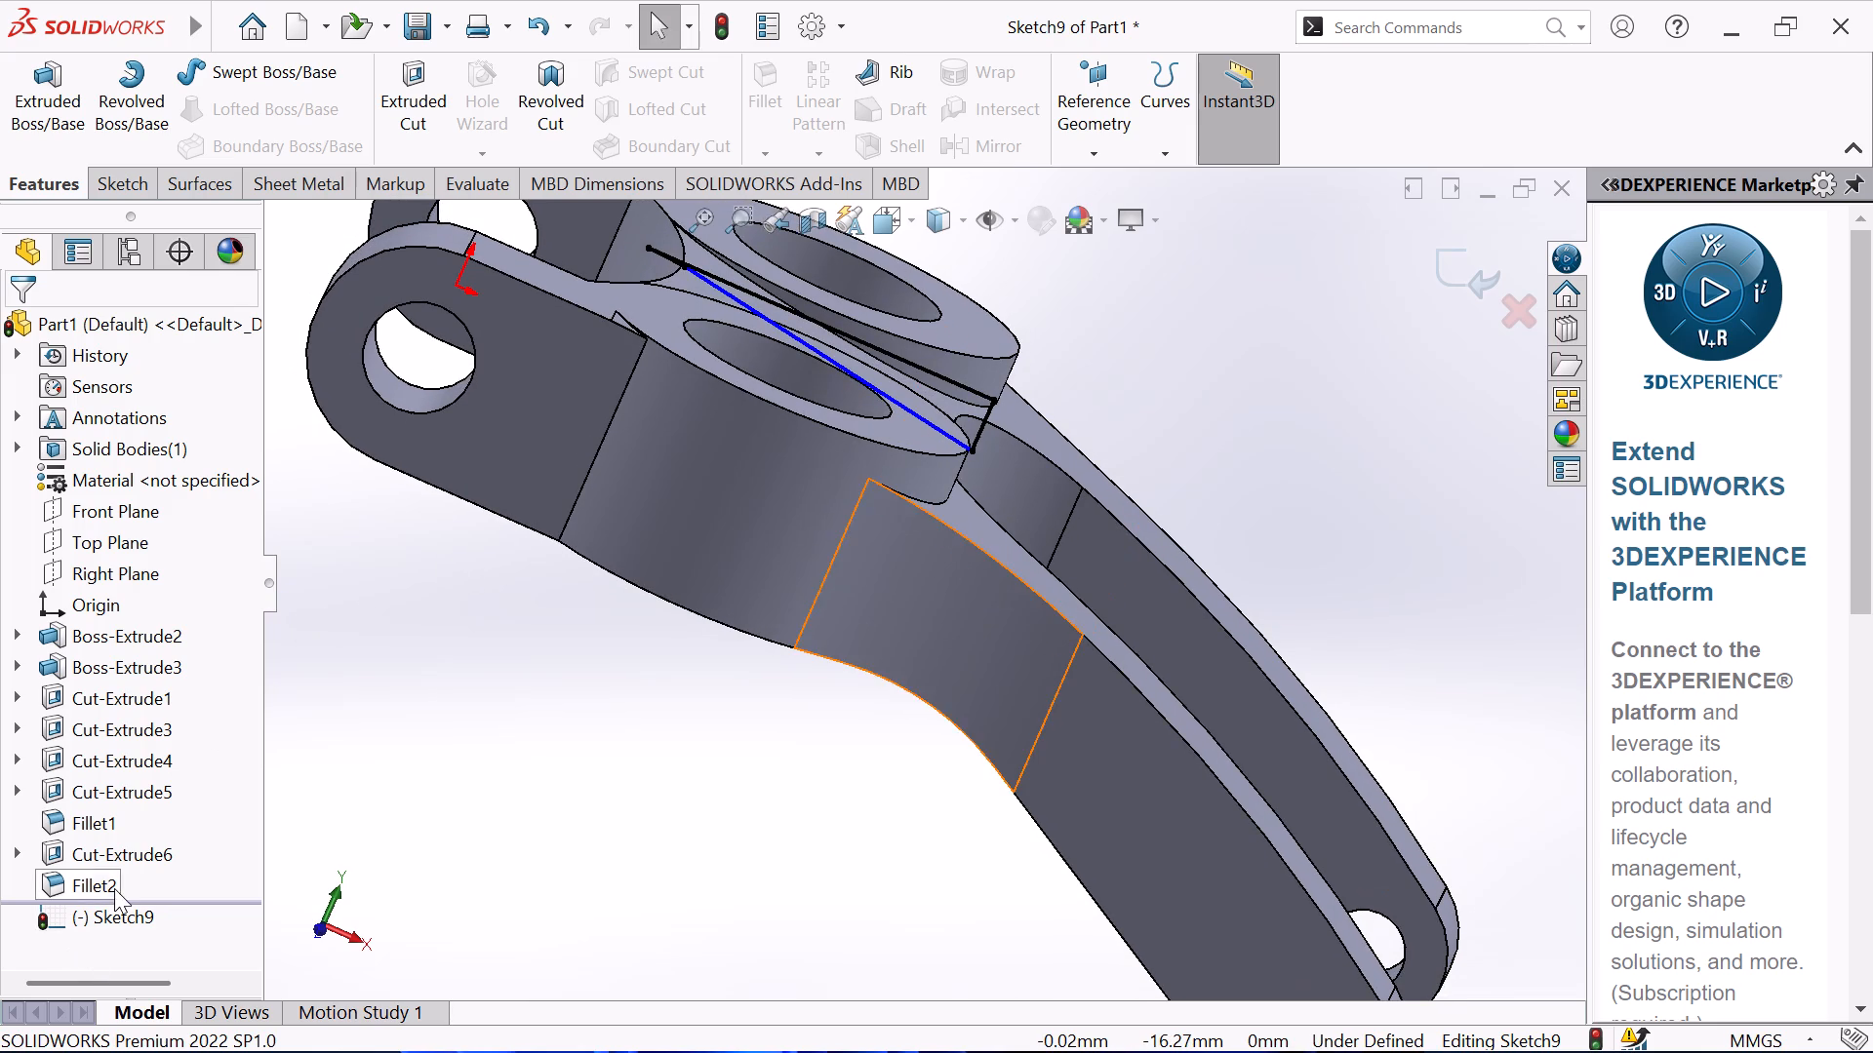
scroll(97, 864, down, 3)
right_click(62, 927)
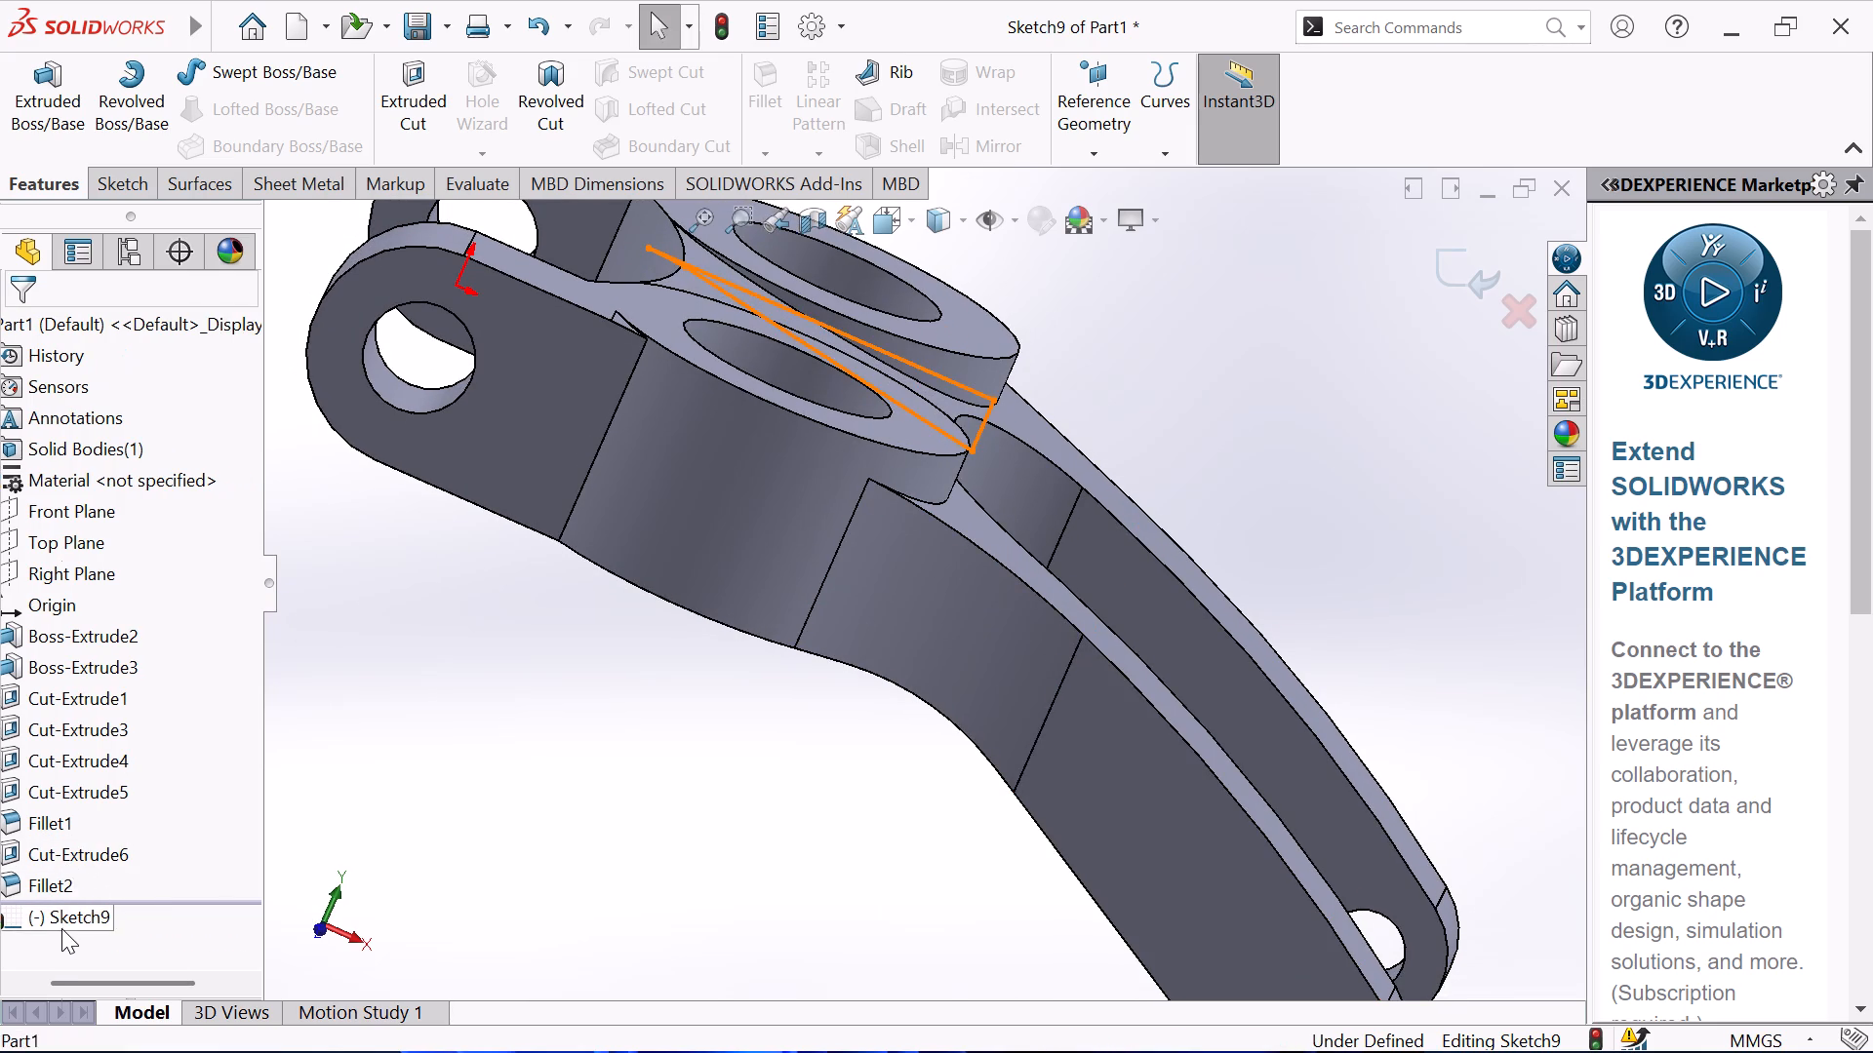
click(120, 183)
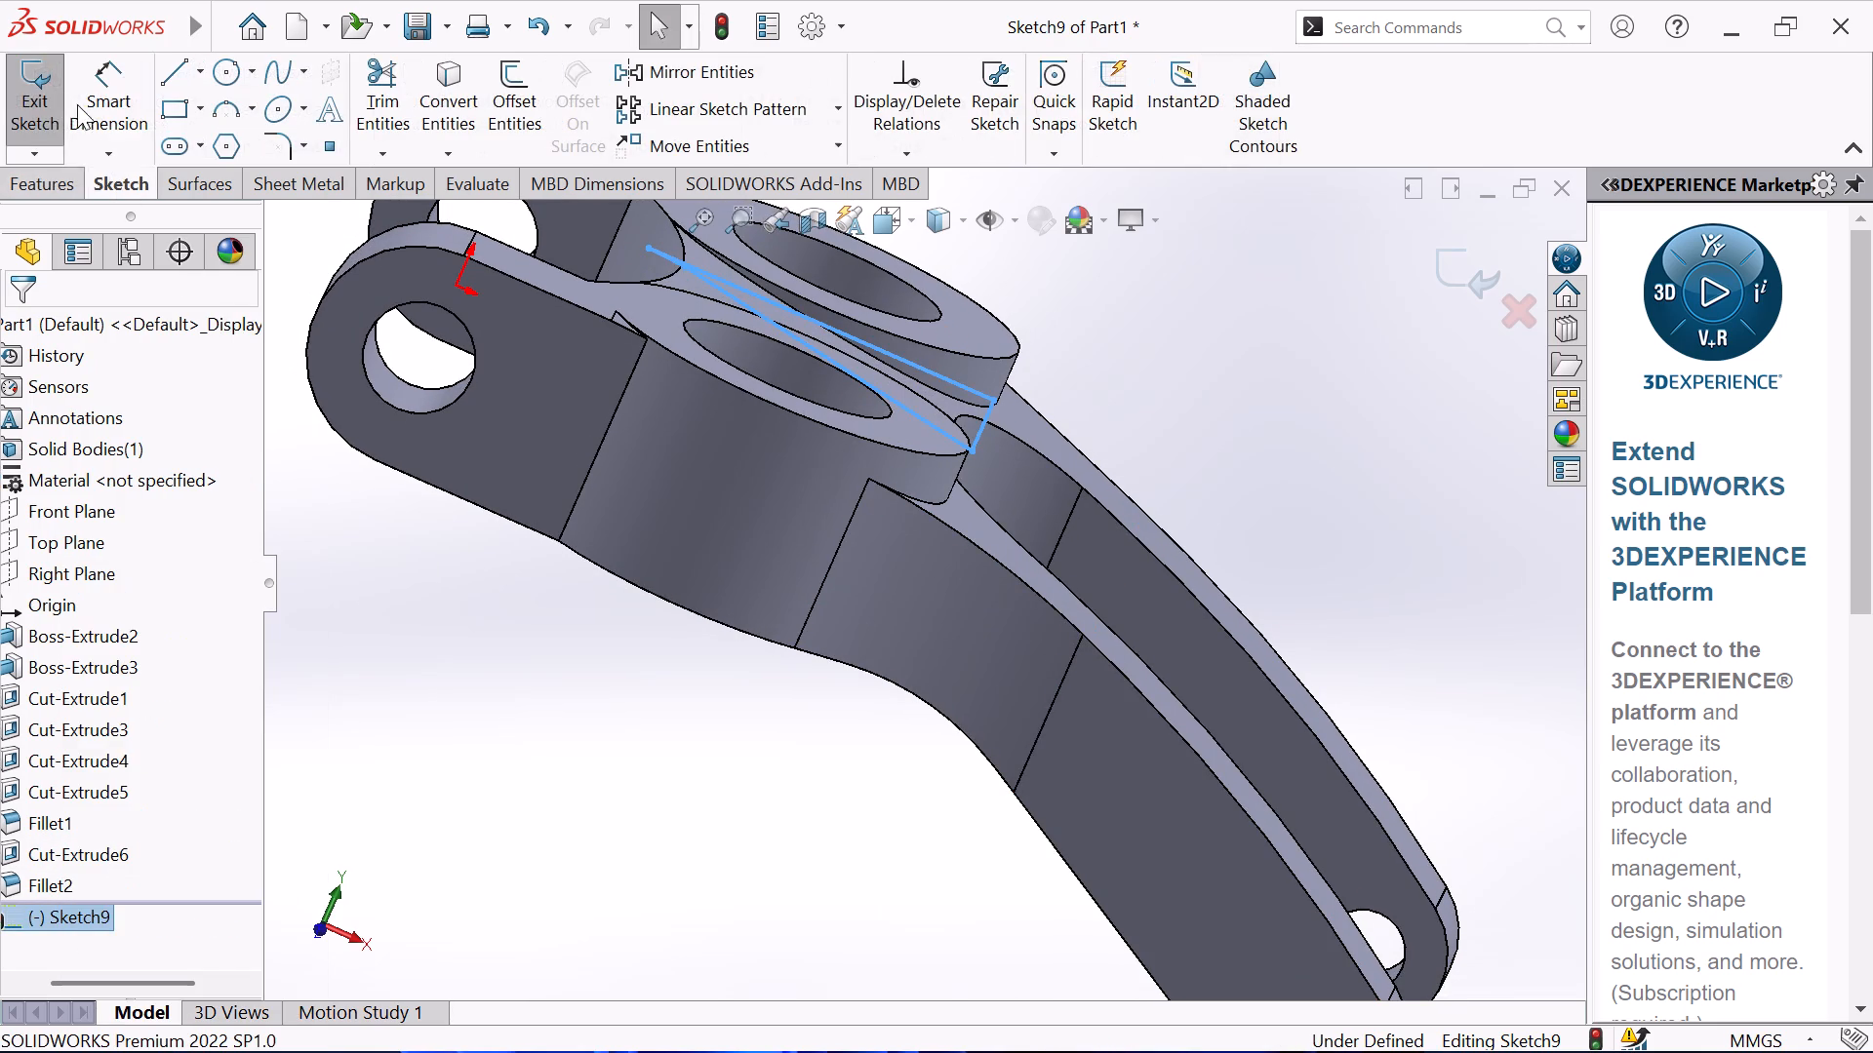
click(45, 83)
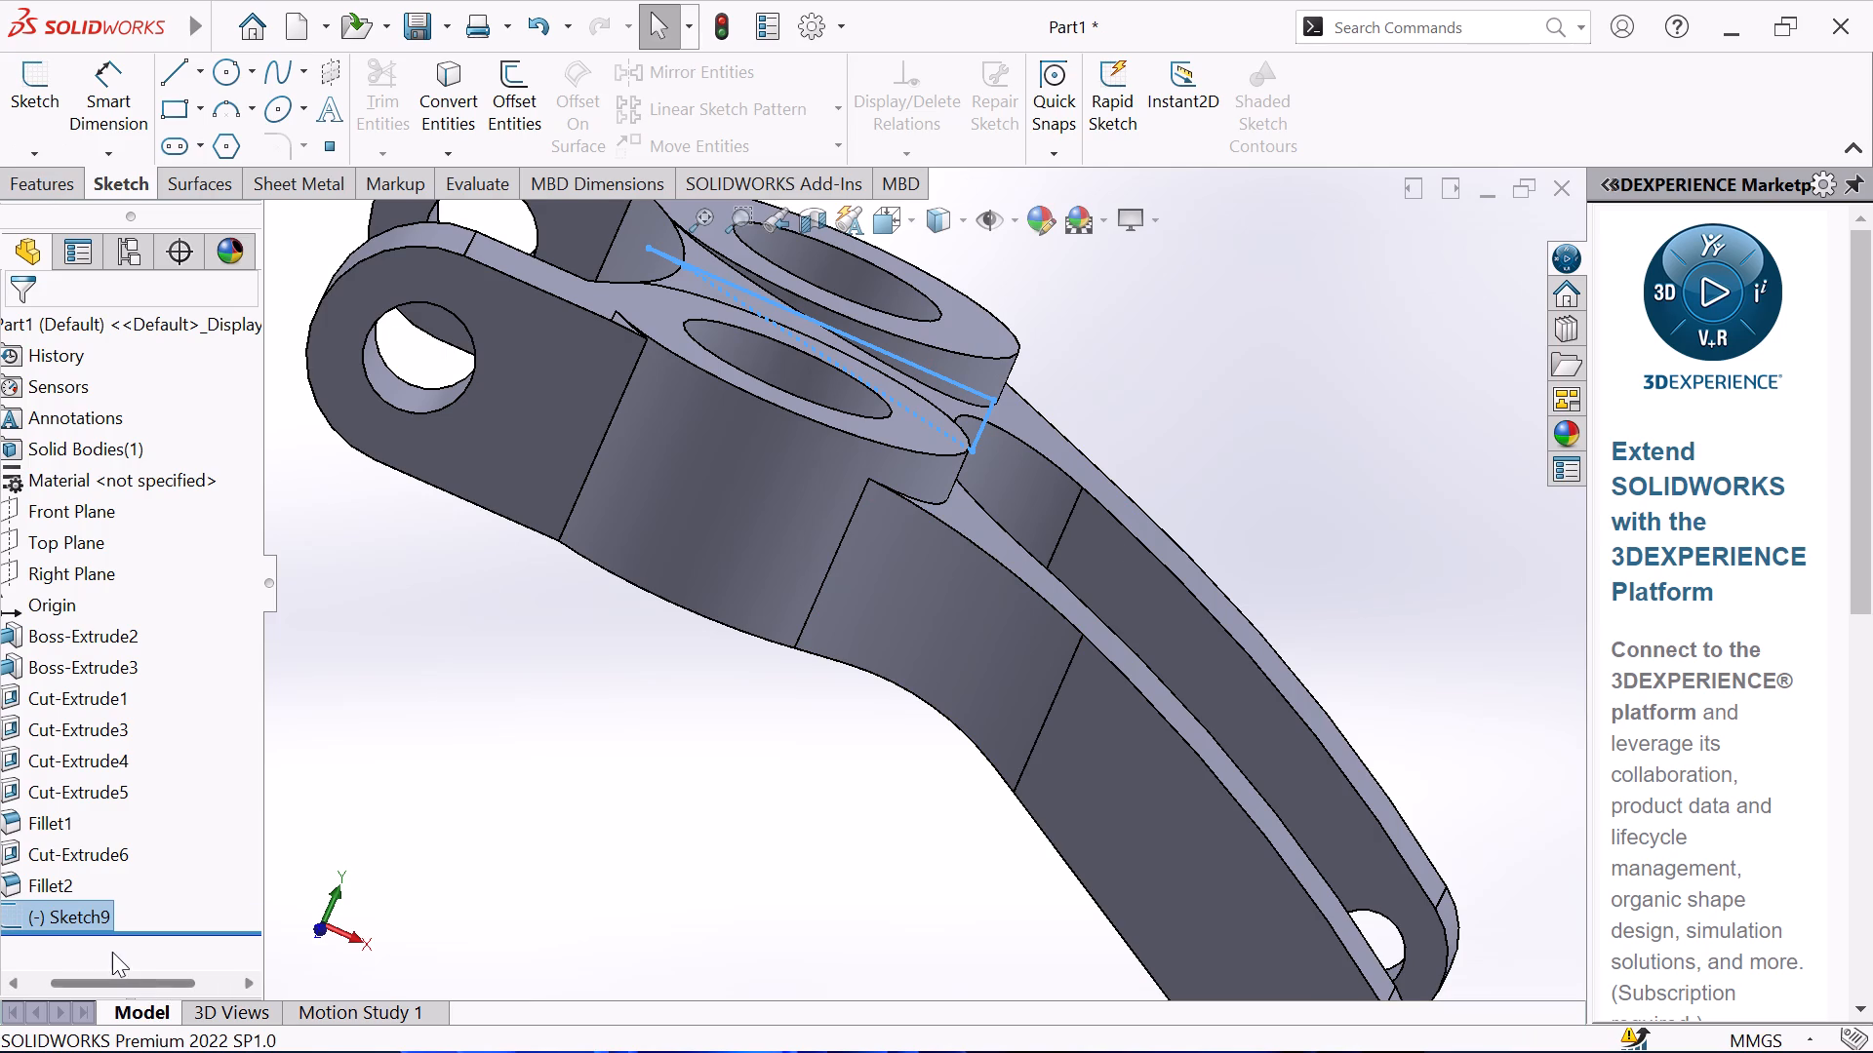
scroll(112, 952, down, 3)
right_click(39, 910)
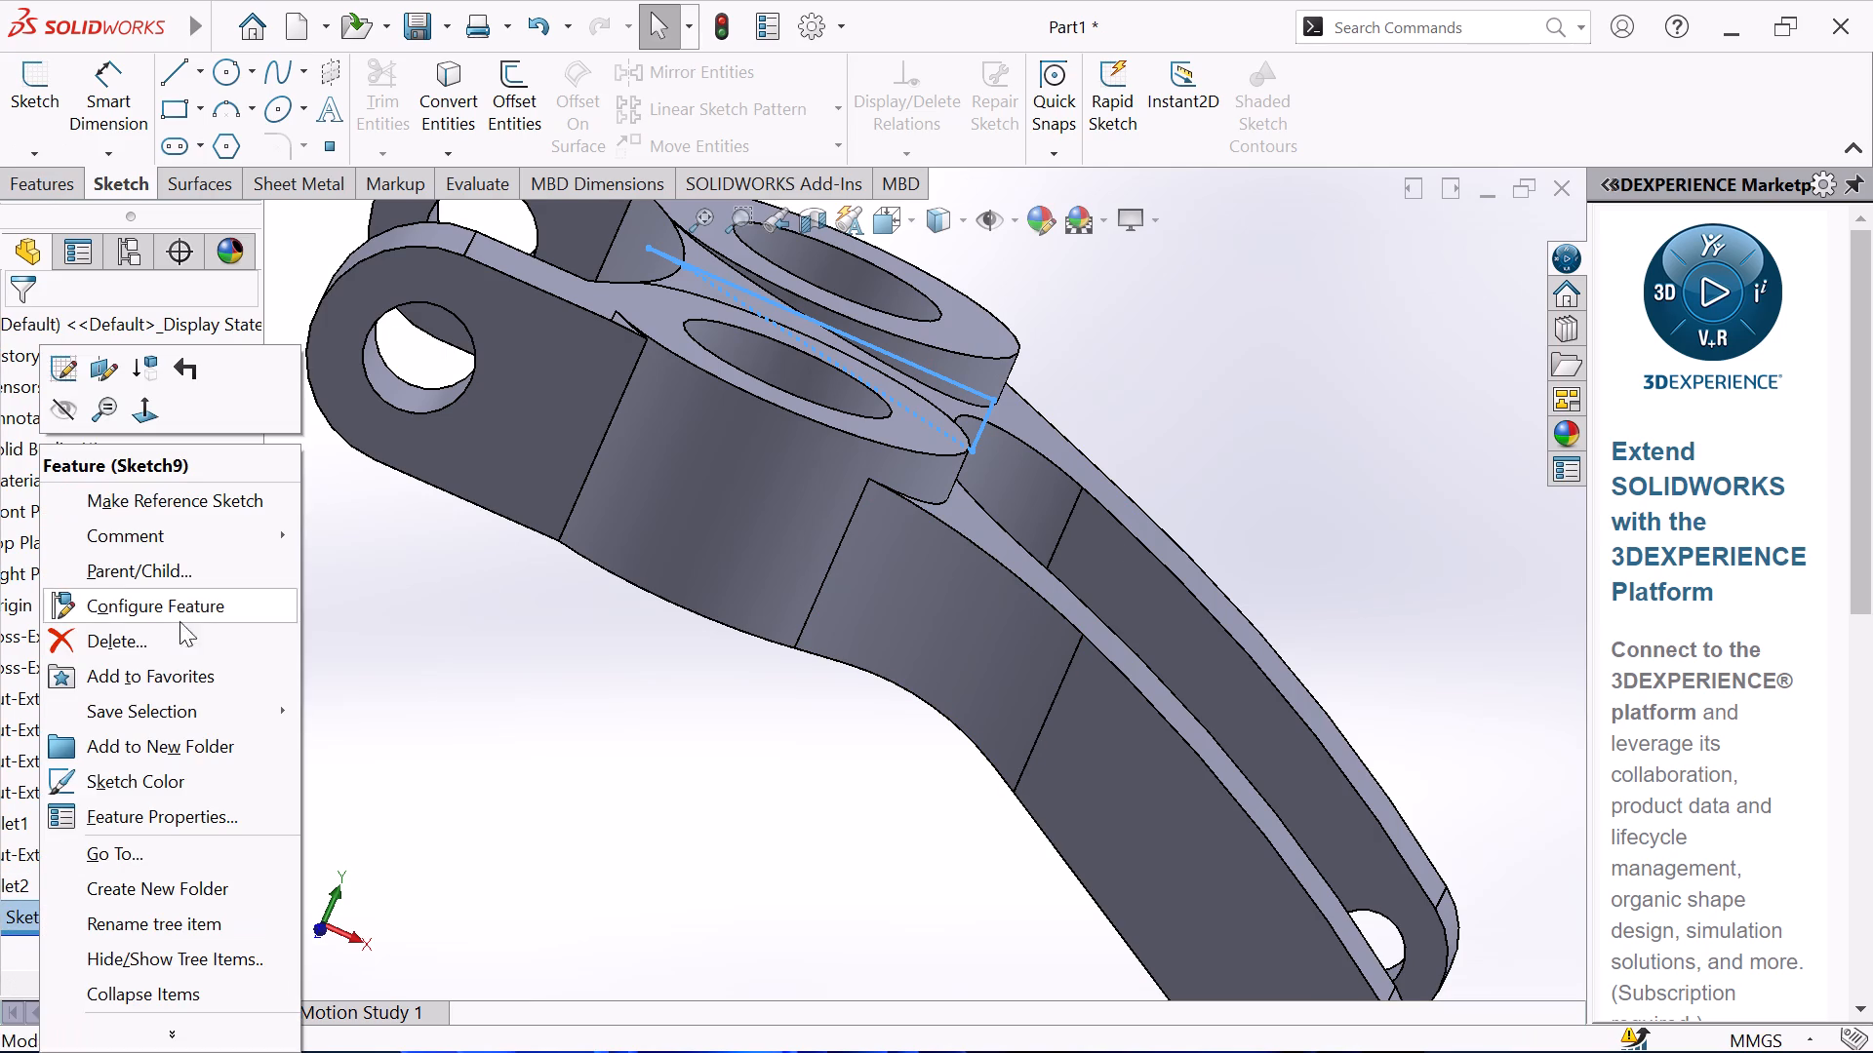
click(177, 641)
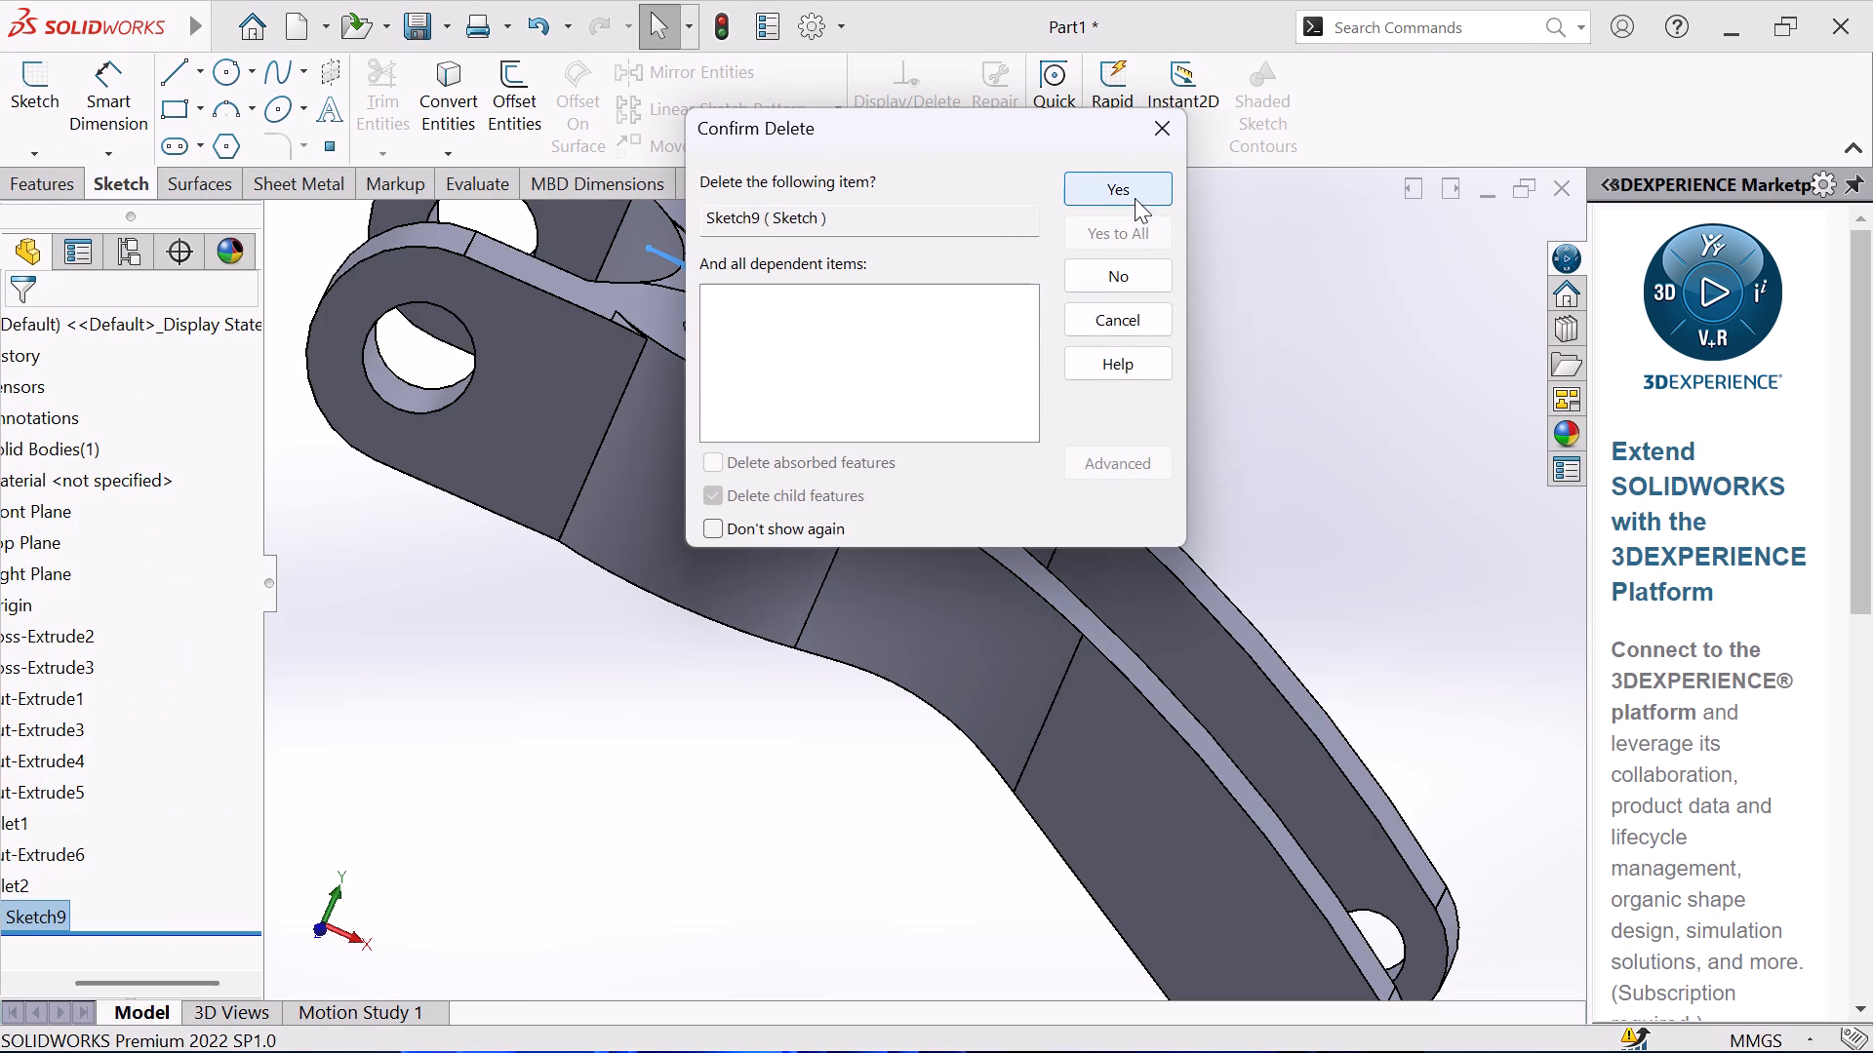
click(1135, 197)
key(Escape)
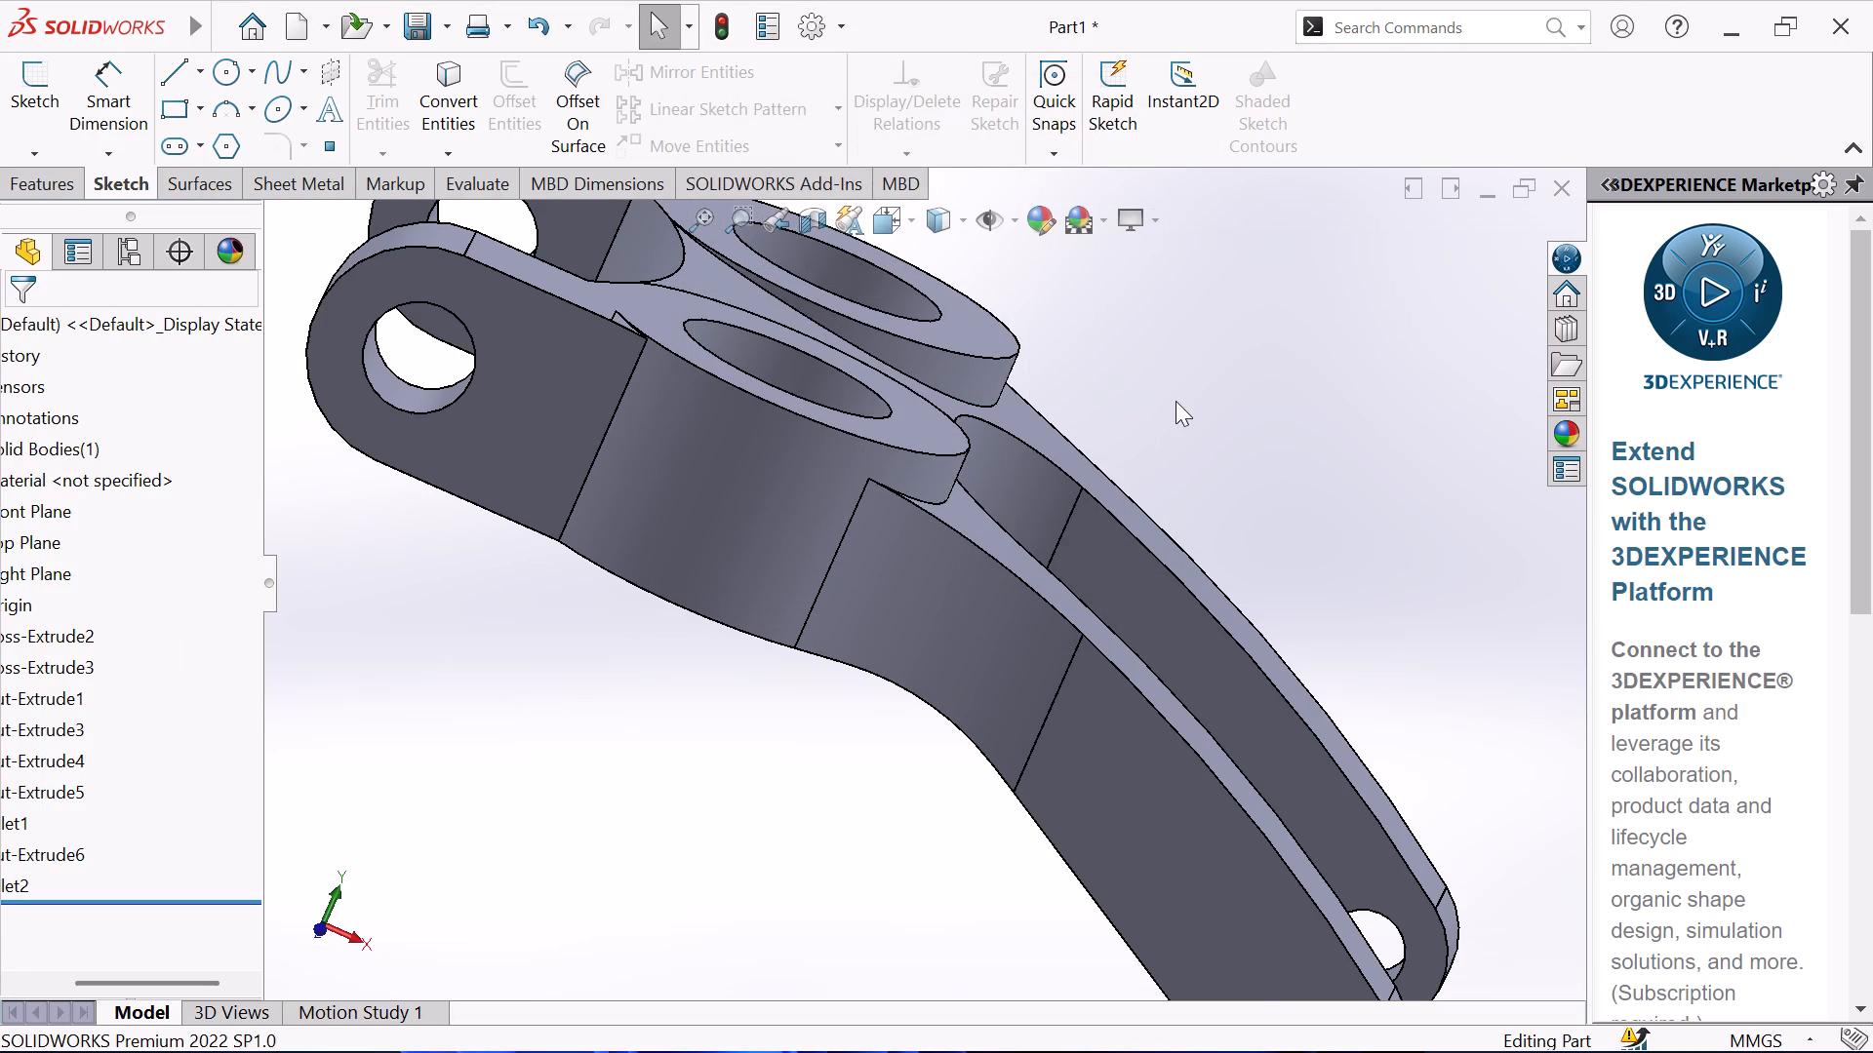
Start an Extruded Cut with its sketch on the top face of the rear boss's raised rim.
scroll(1178, 391, up, 1)
middle_drag(1179, 386, 1139, 347)
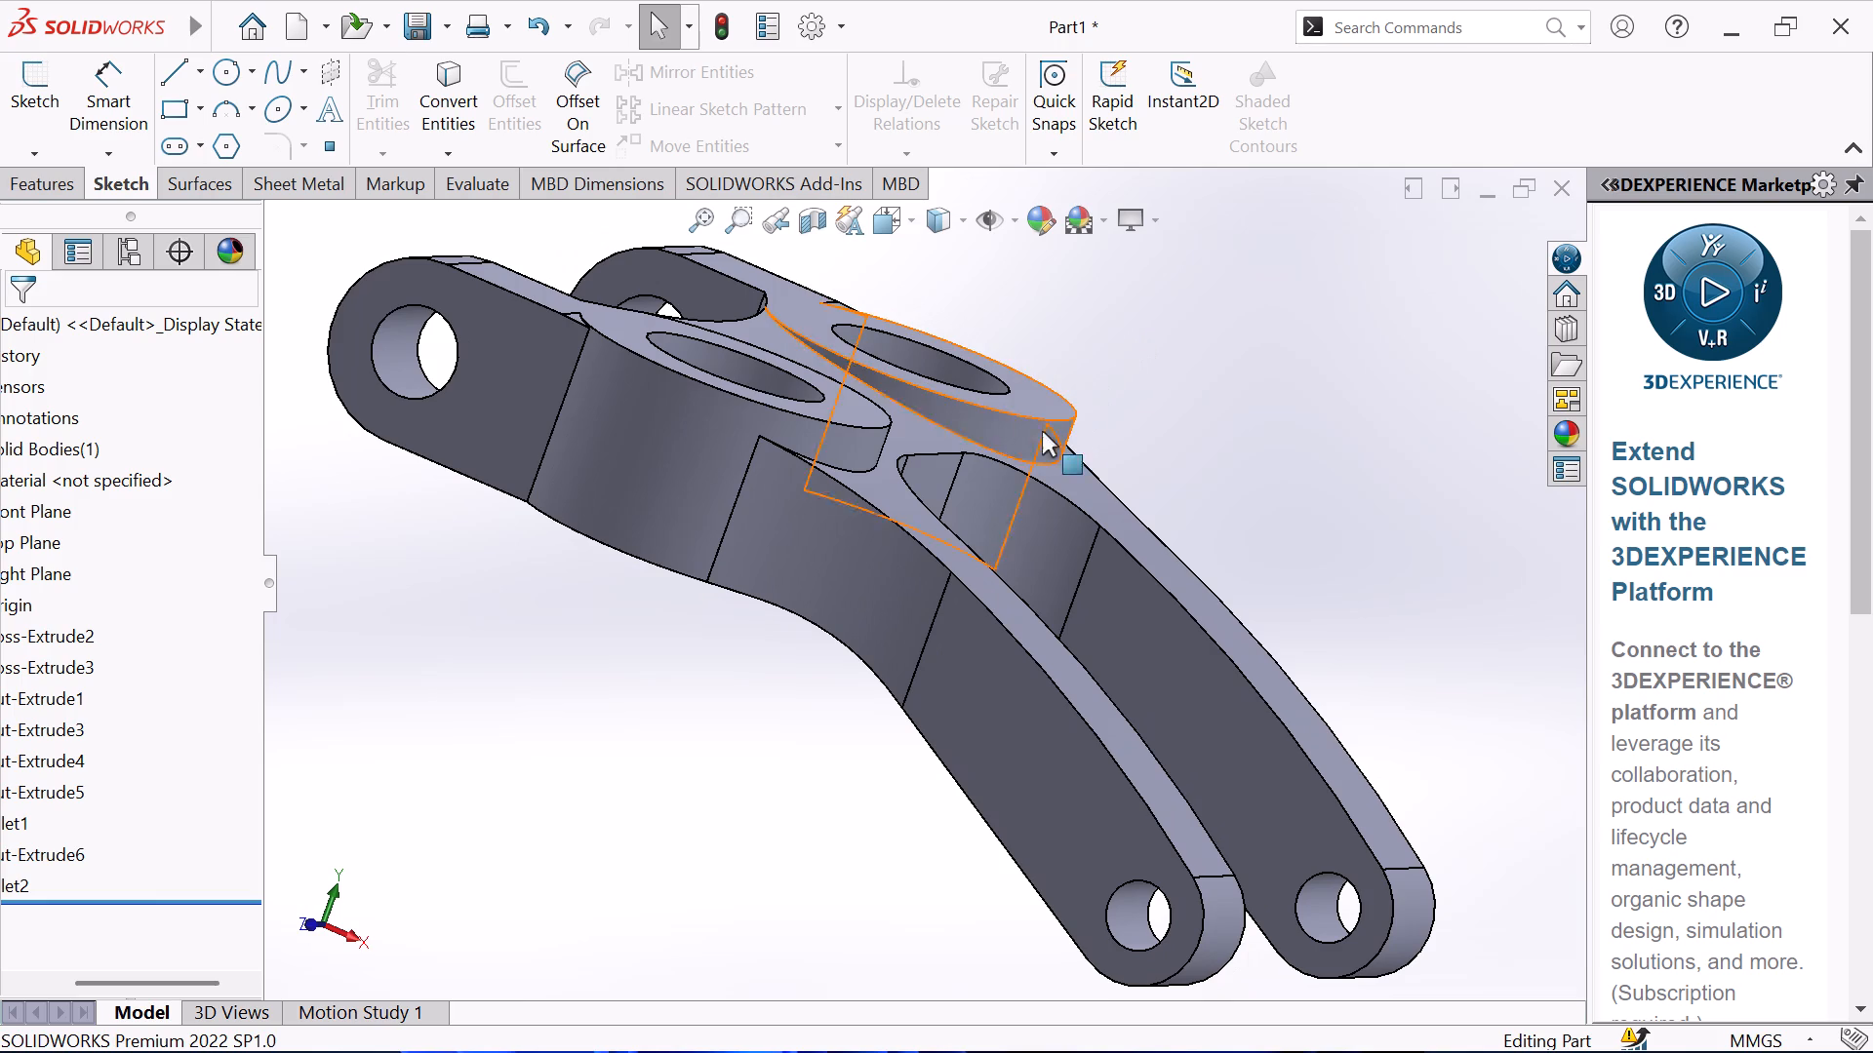
click(27, 193)
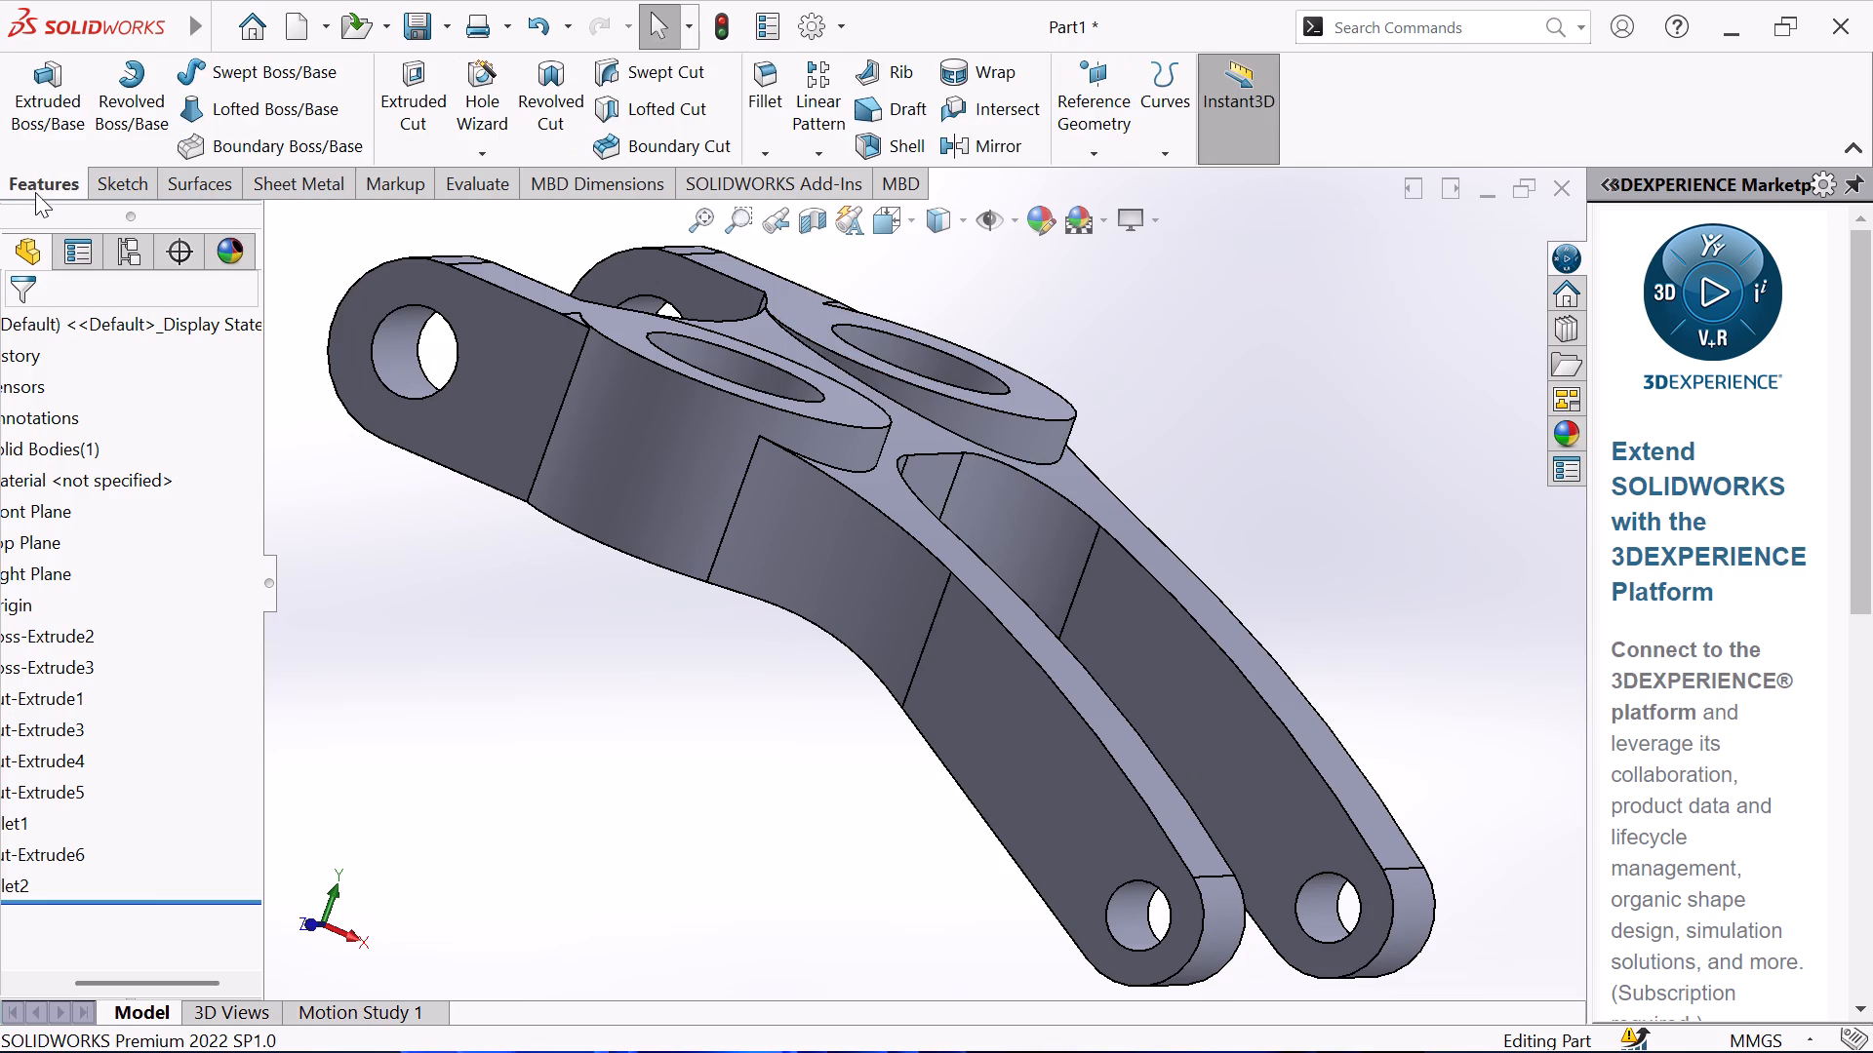
click(425, 114)
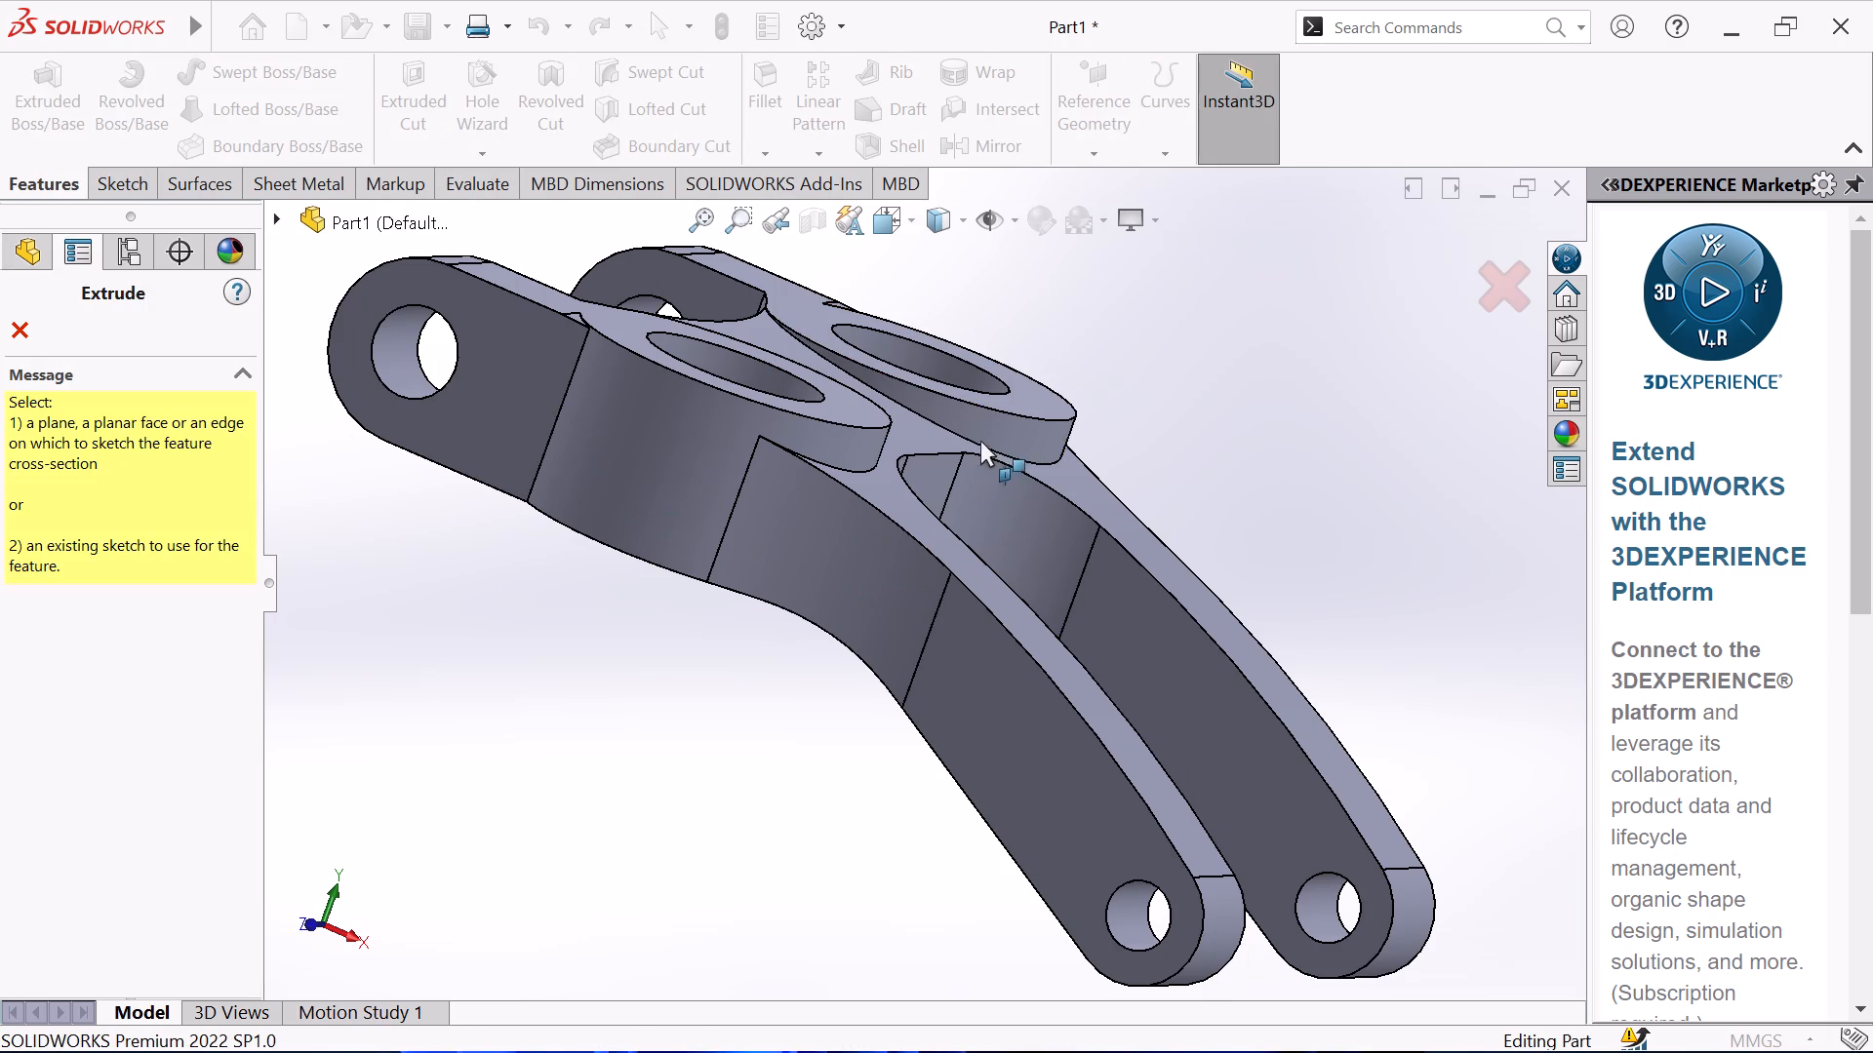
click(1002, 424)
middle_drag(1155, 361, 1150, 383)
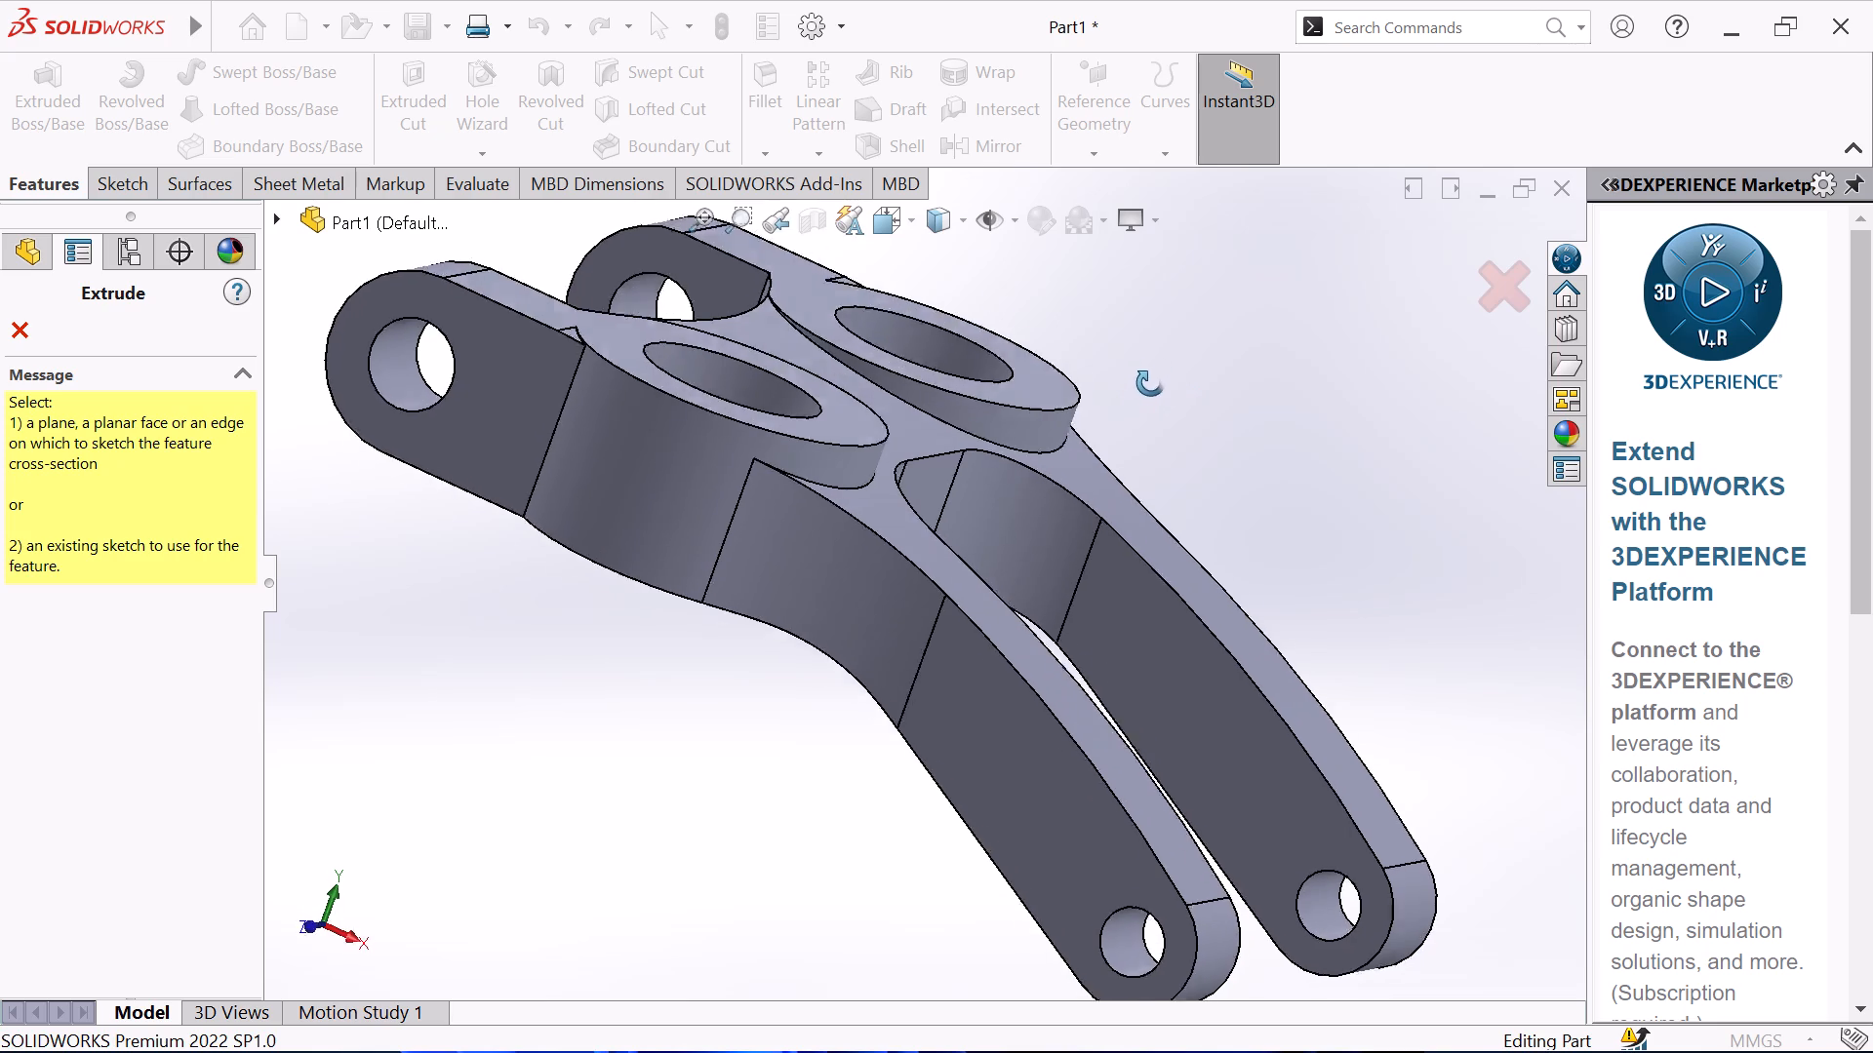
middle_drag(1150, 383, 1142, 398)
click(1079, 366)
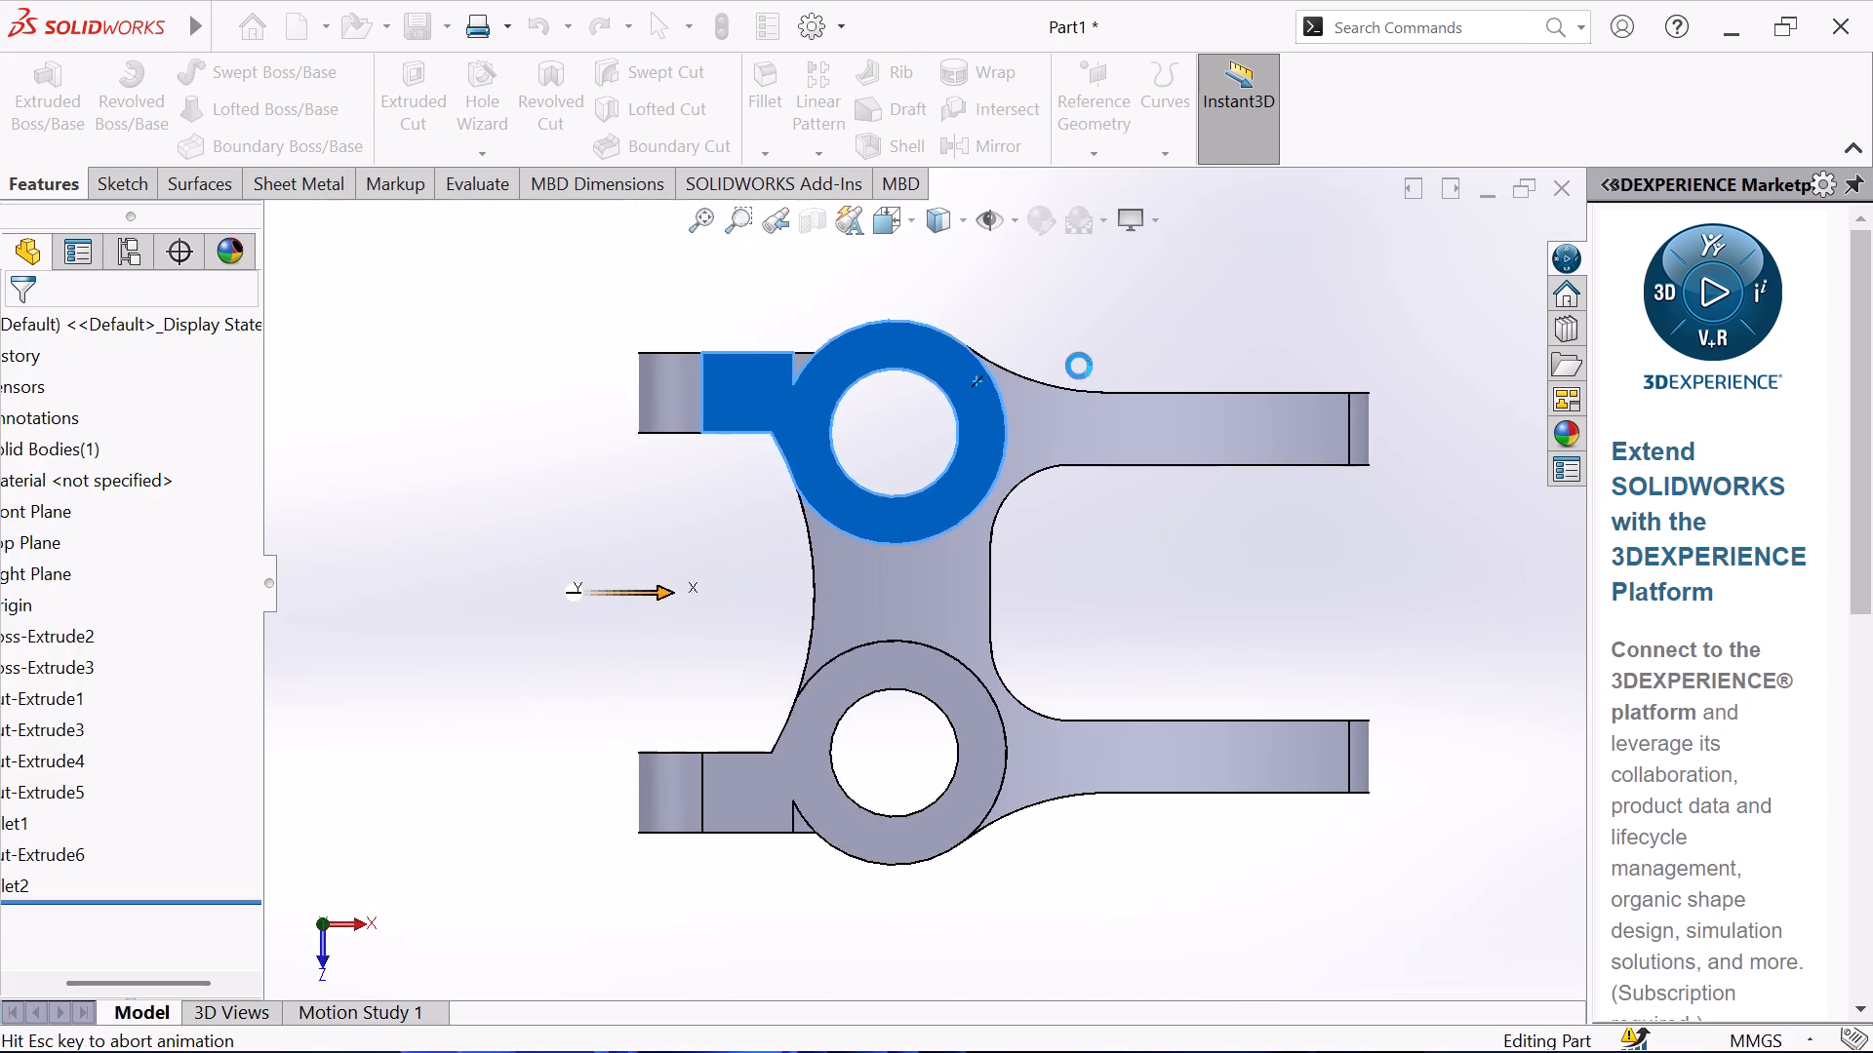
Convert the rear boss's top face outline and its 8 mm hole edge into sketch entities.
click(986, 417)
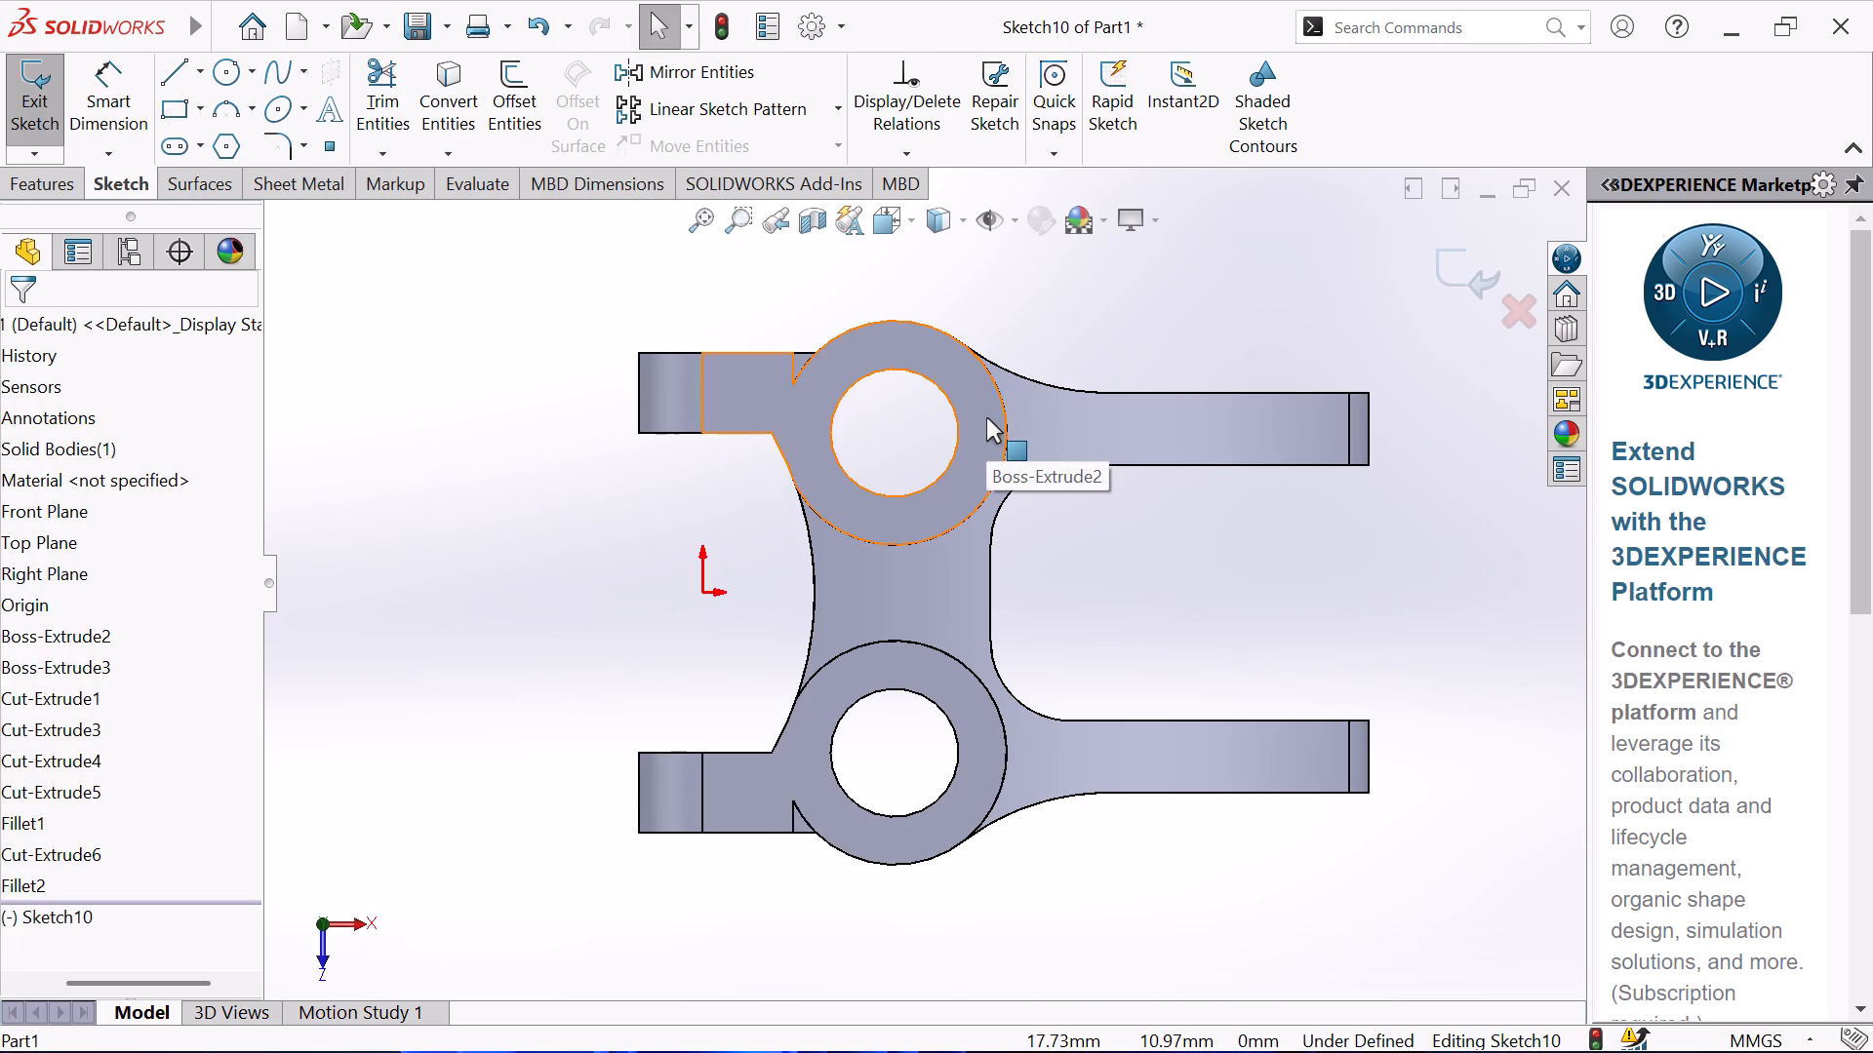
click(444, 94)
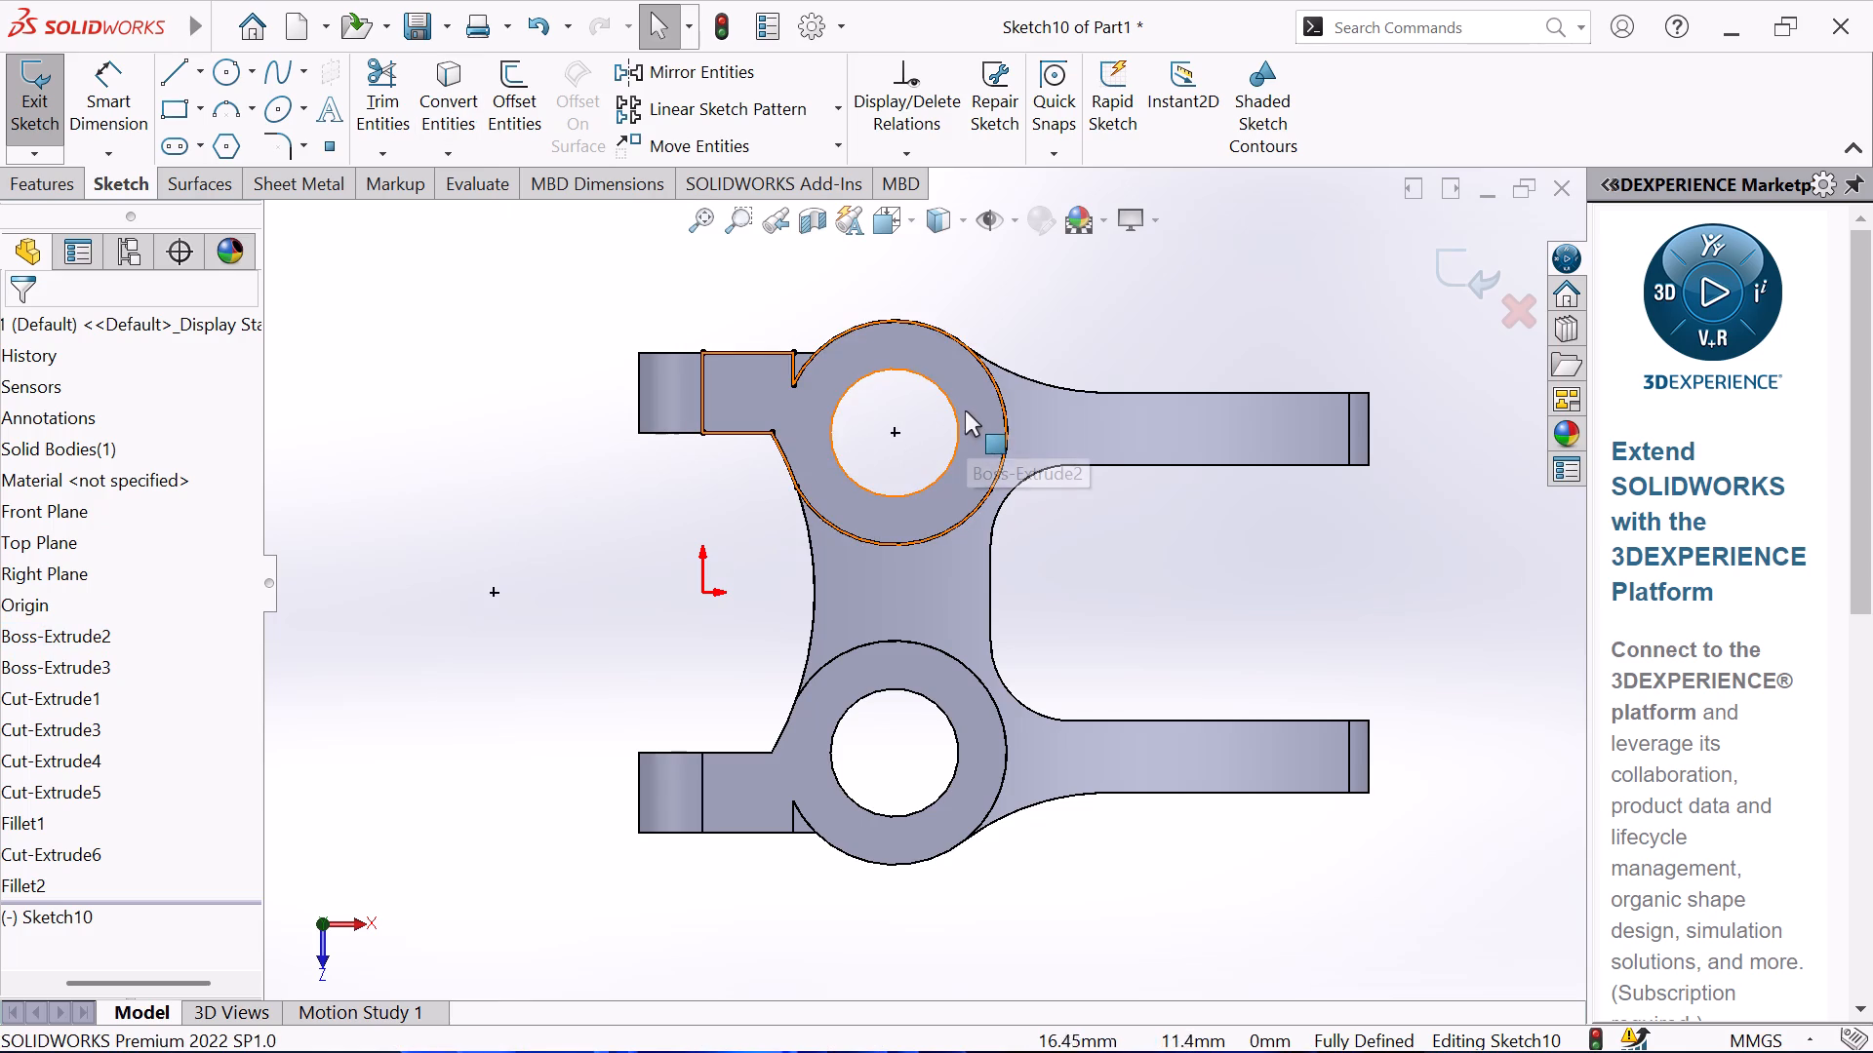
click(947, 398)
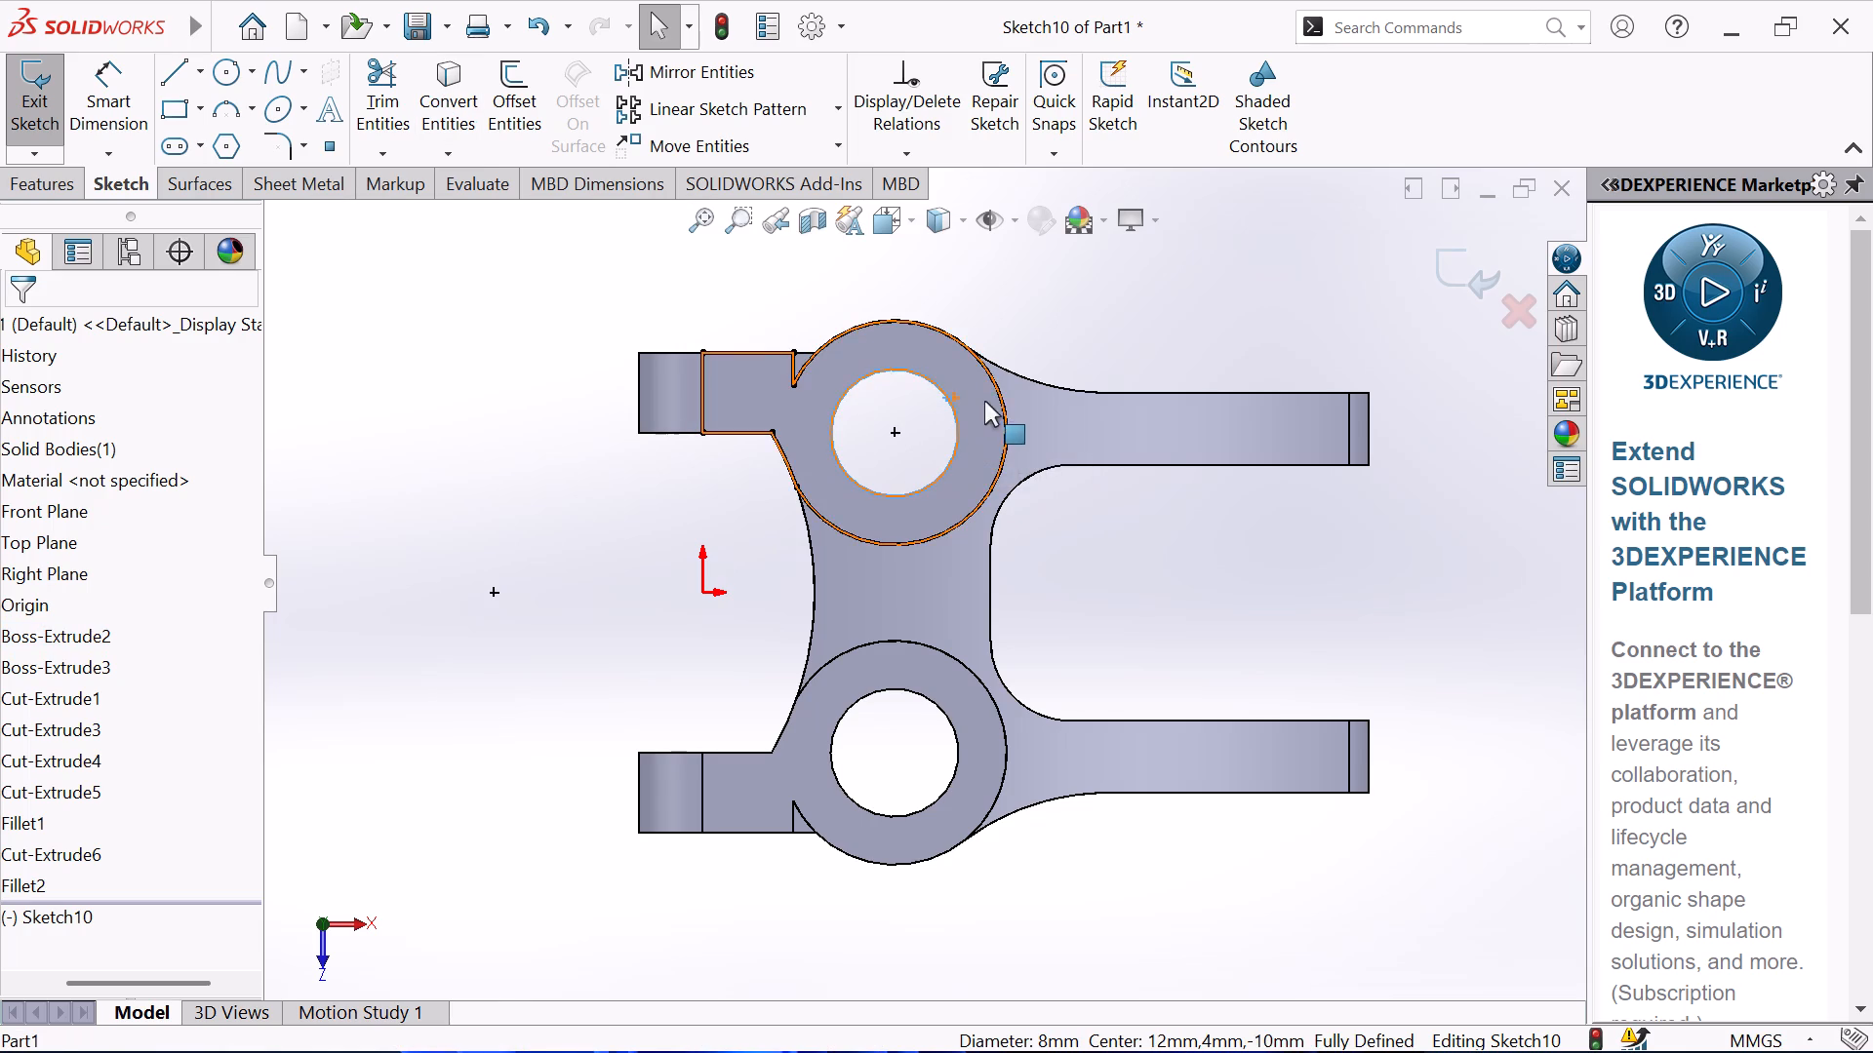
click(440, 98)
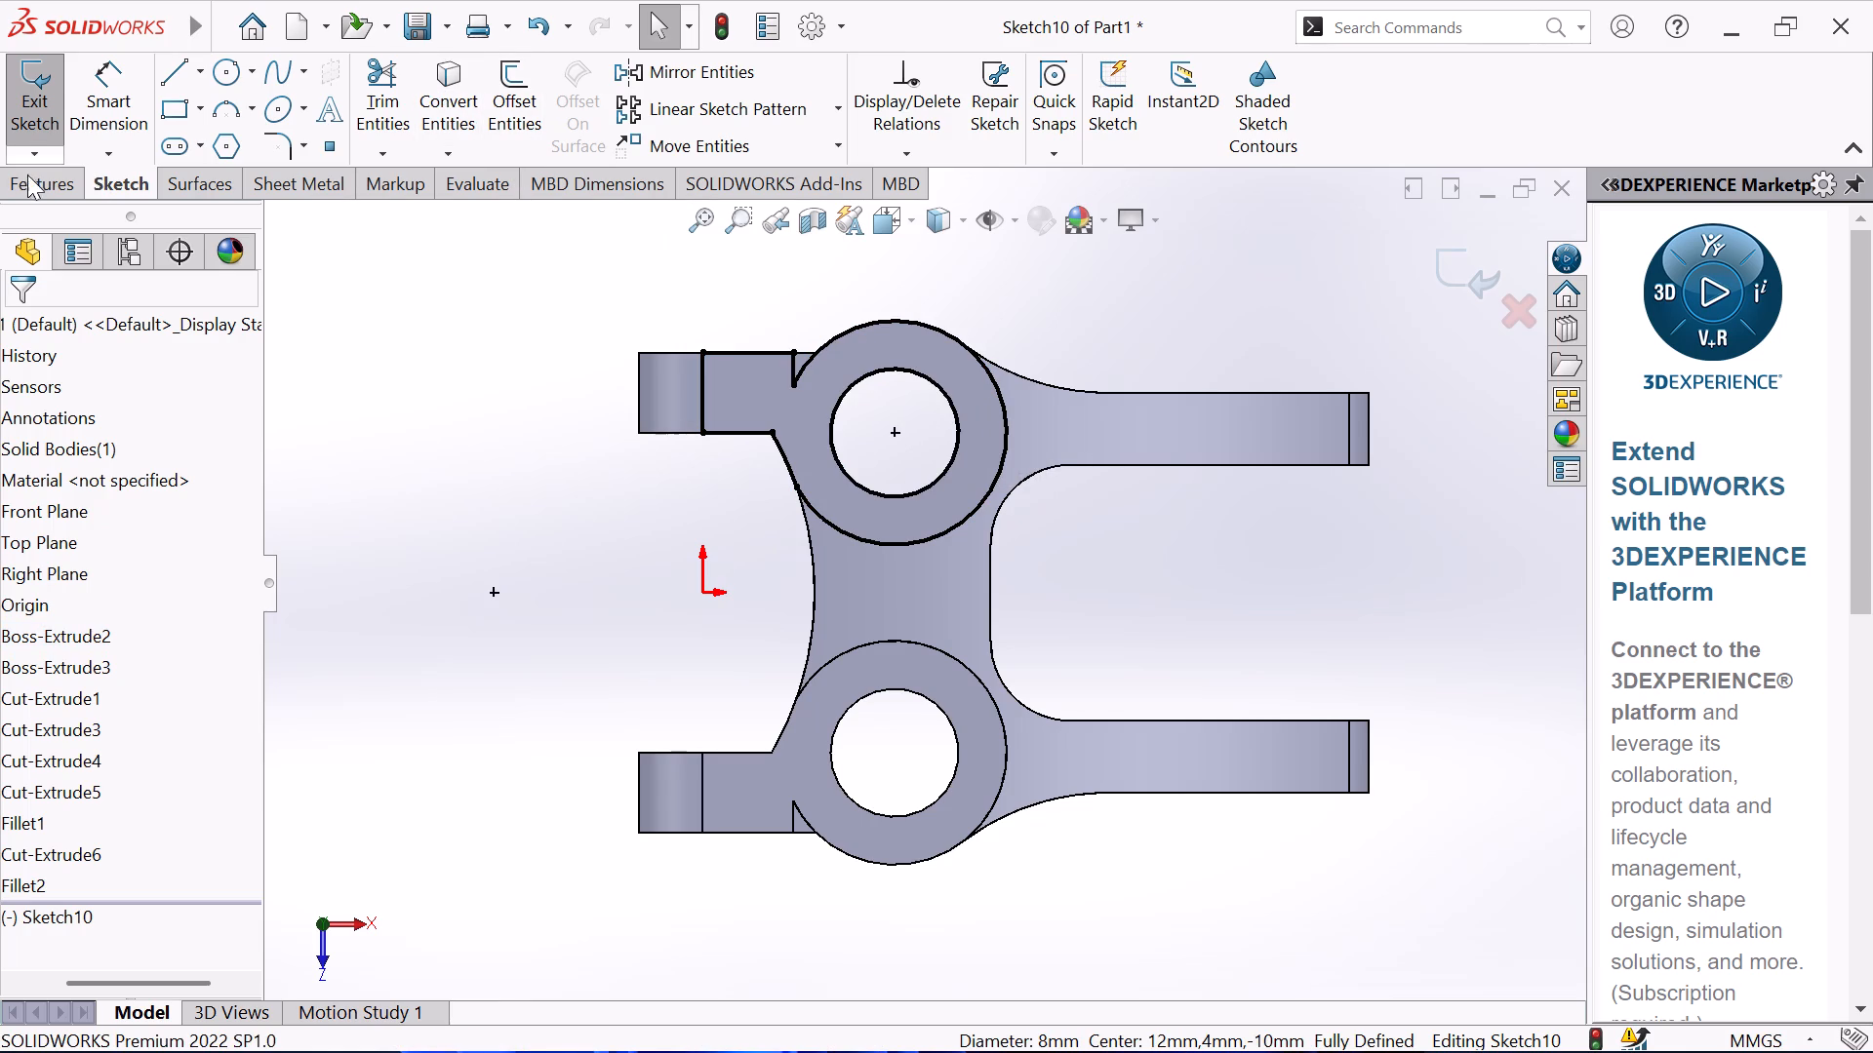
Cut-extrude the converted sketch on the rear boss Up To Surface, using the arms' top face as the limit.
click(25, 176)
click(389, 100)
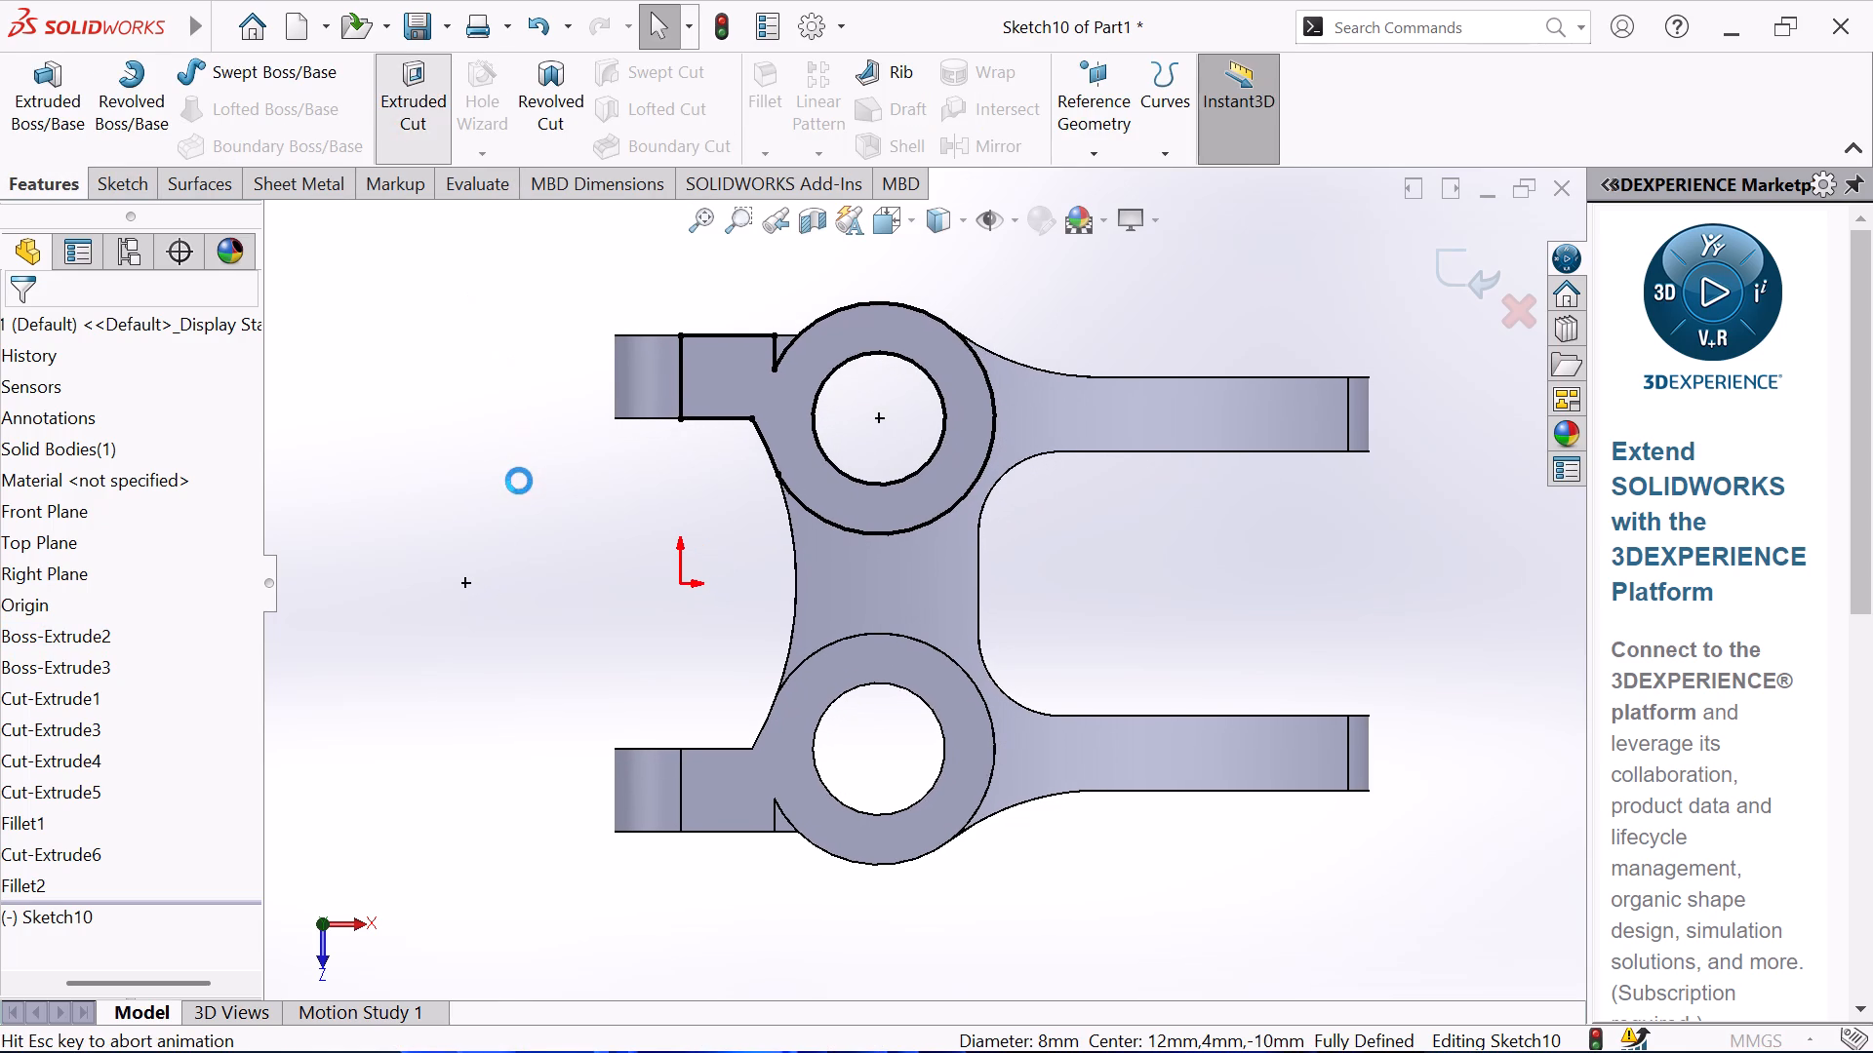
middle_drag(519, 475, 518, 330)
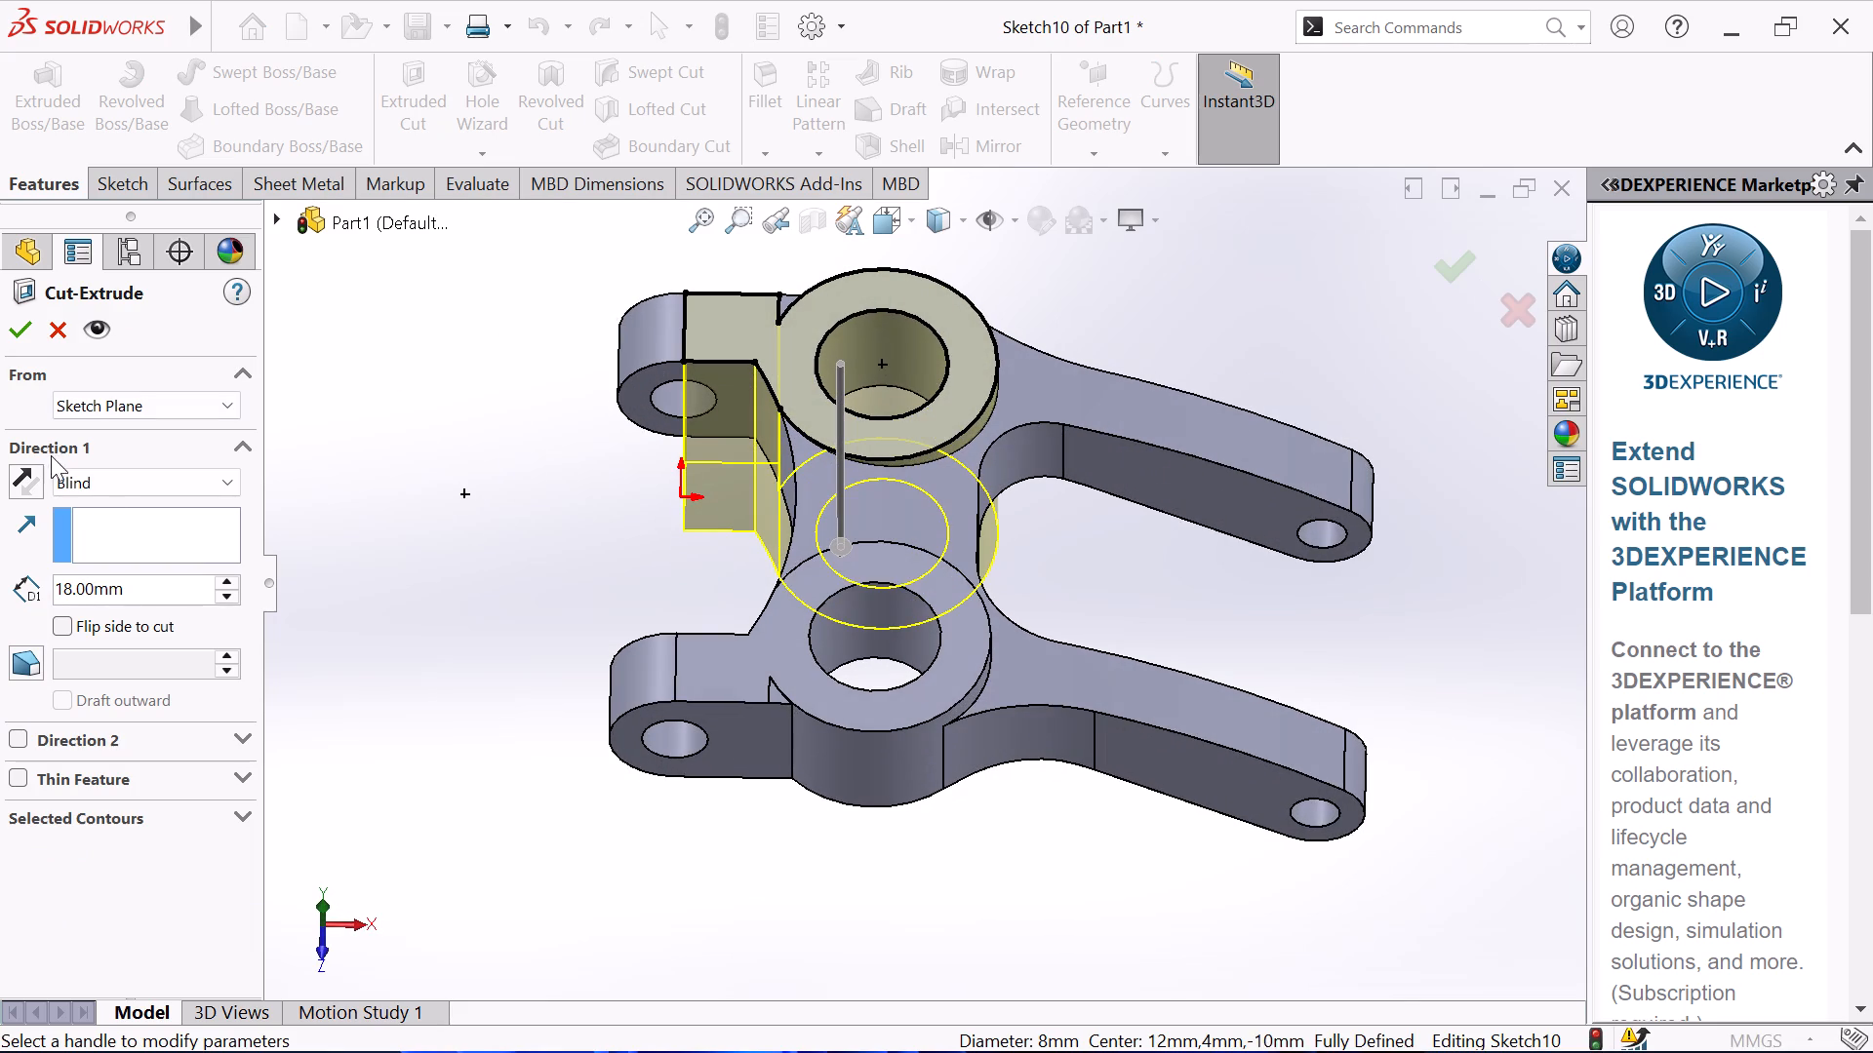
click(129, 487)
click(157, 572)
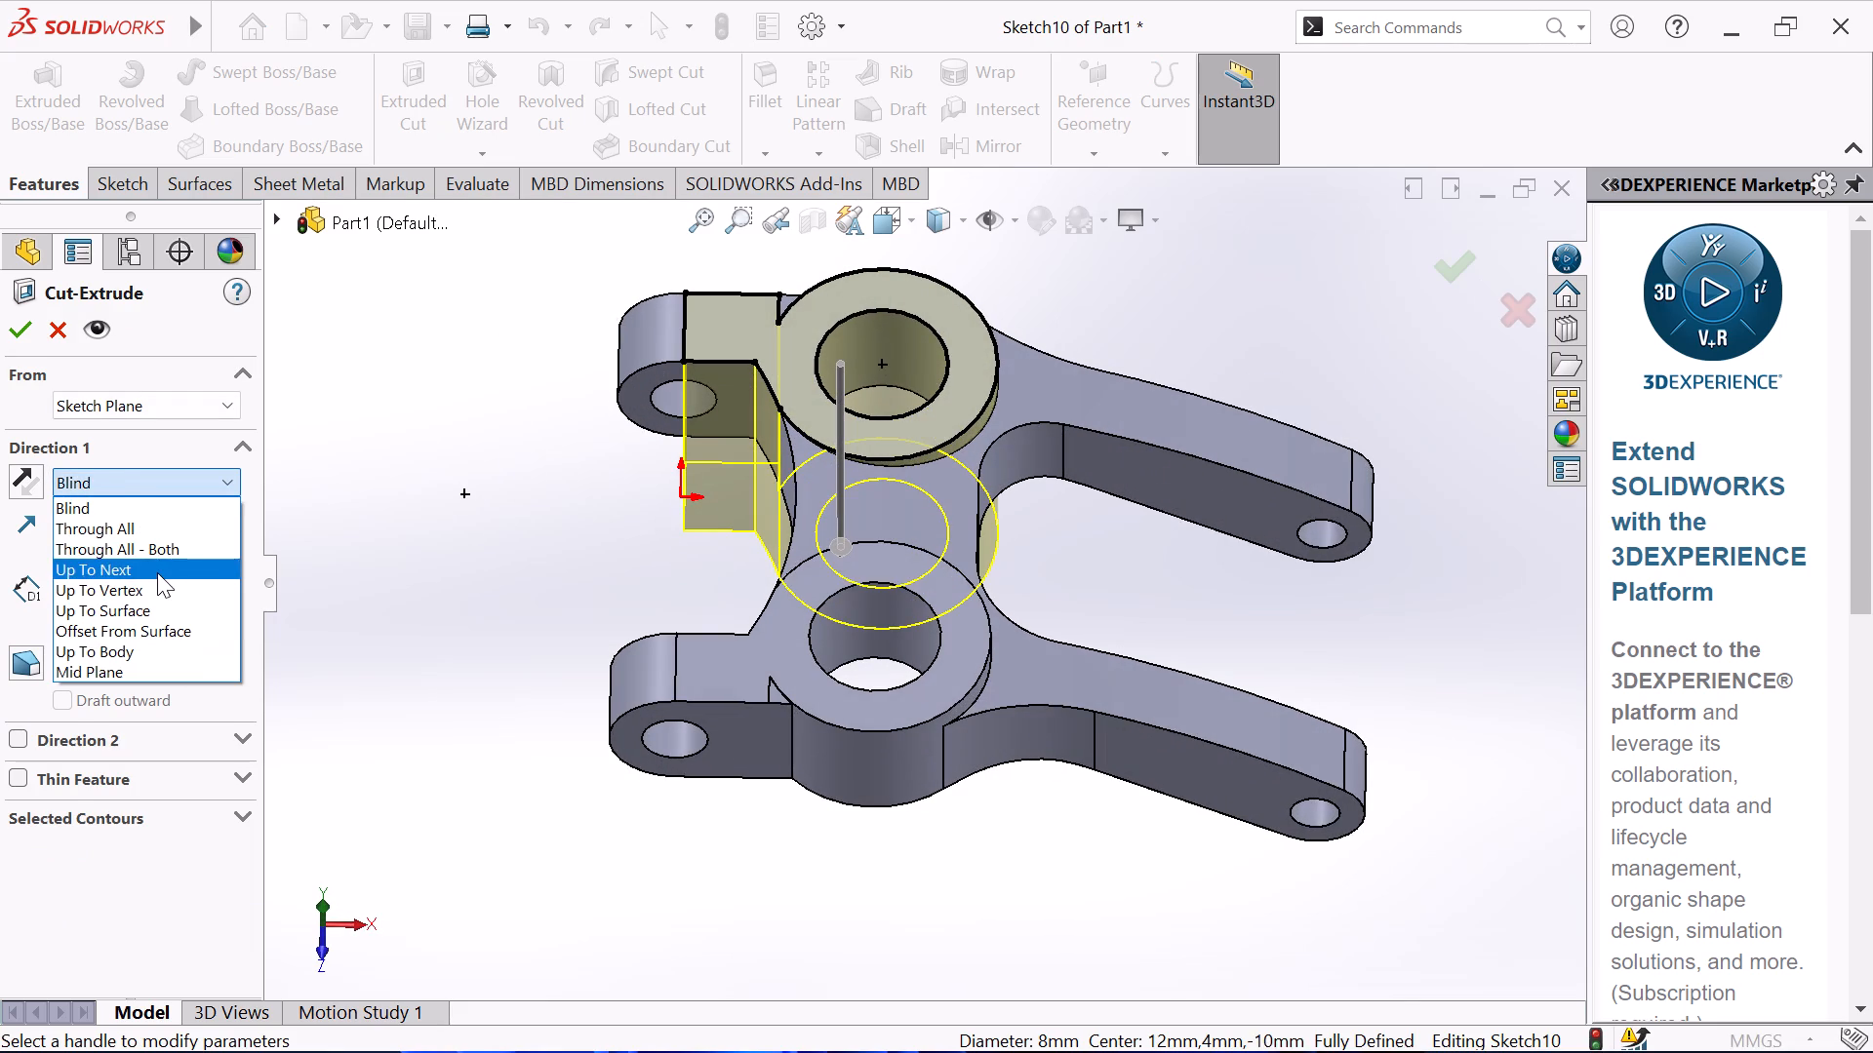
middle_drag(339, 548, 318, 479)
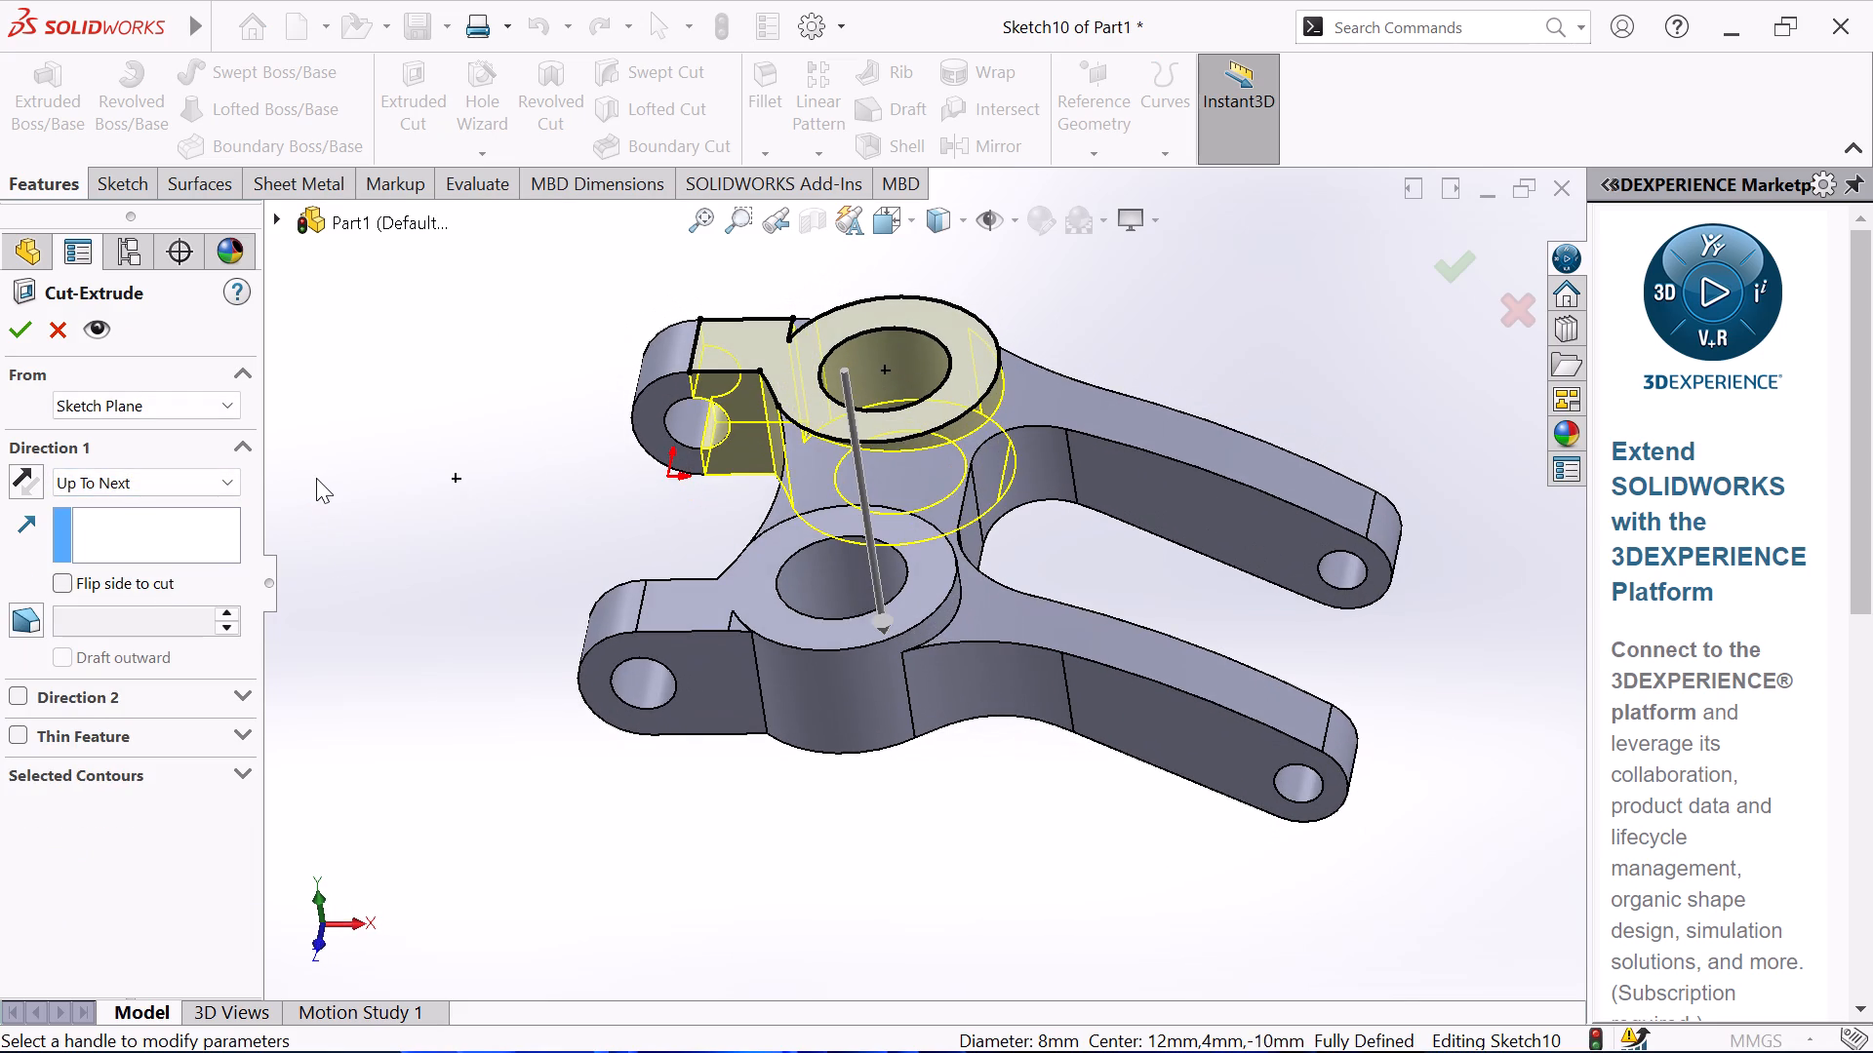
click(173, 475)
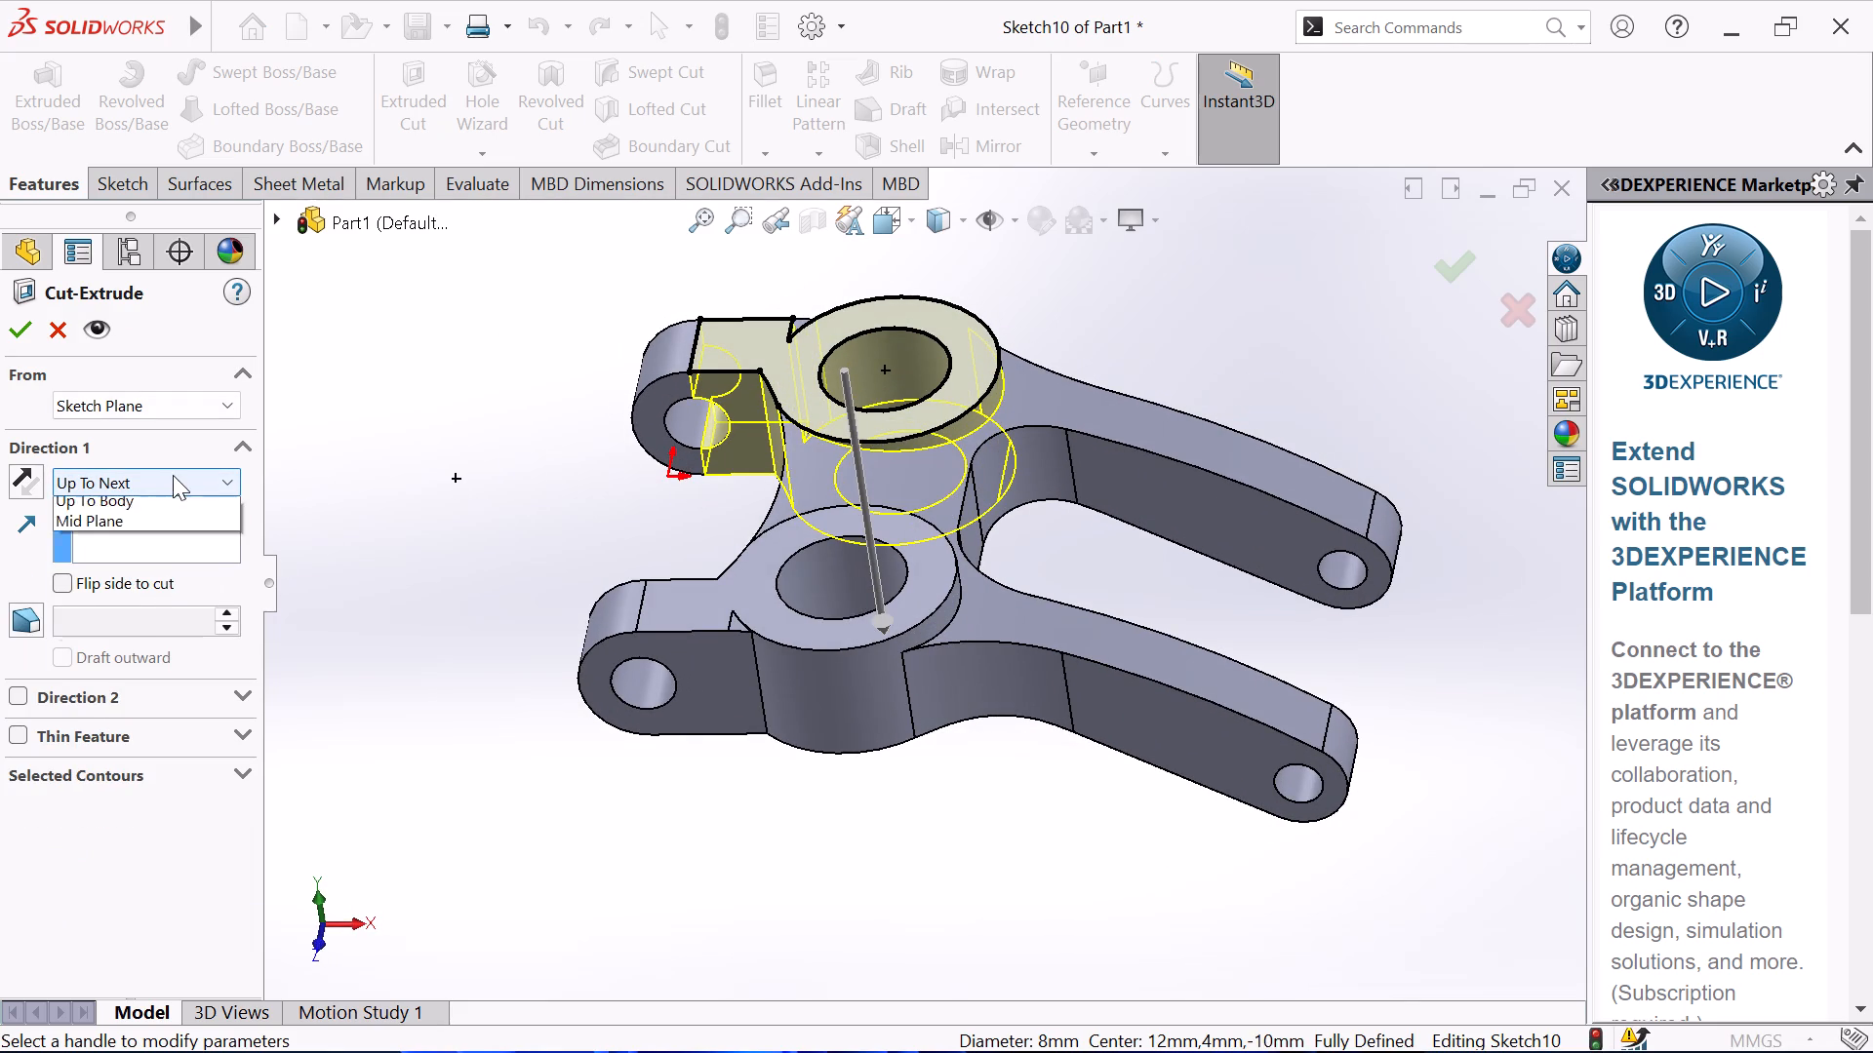
click(173, 606)
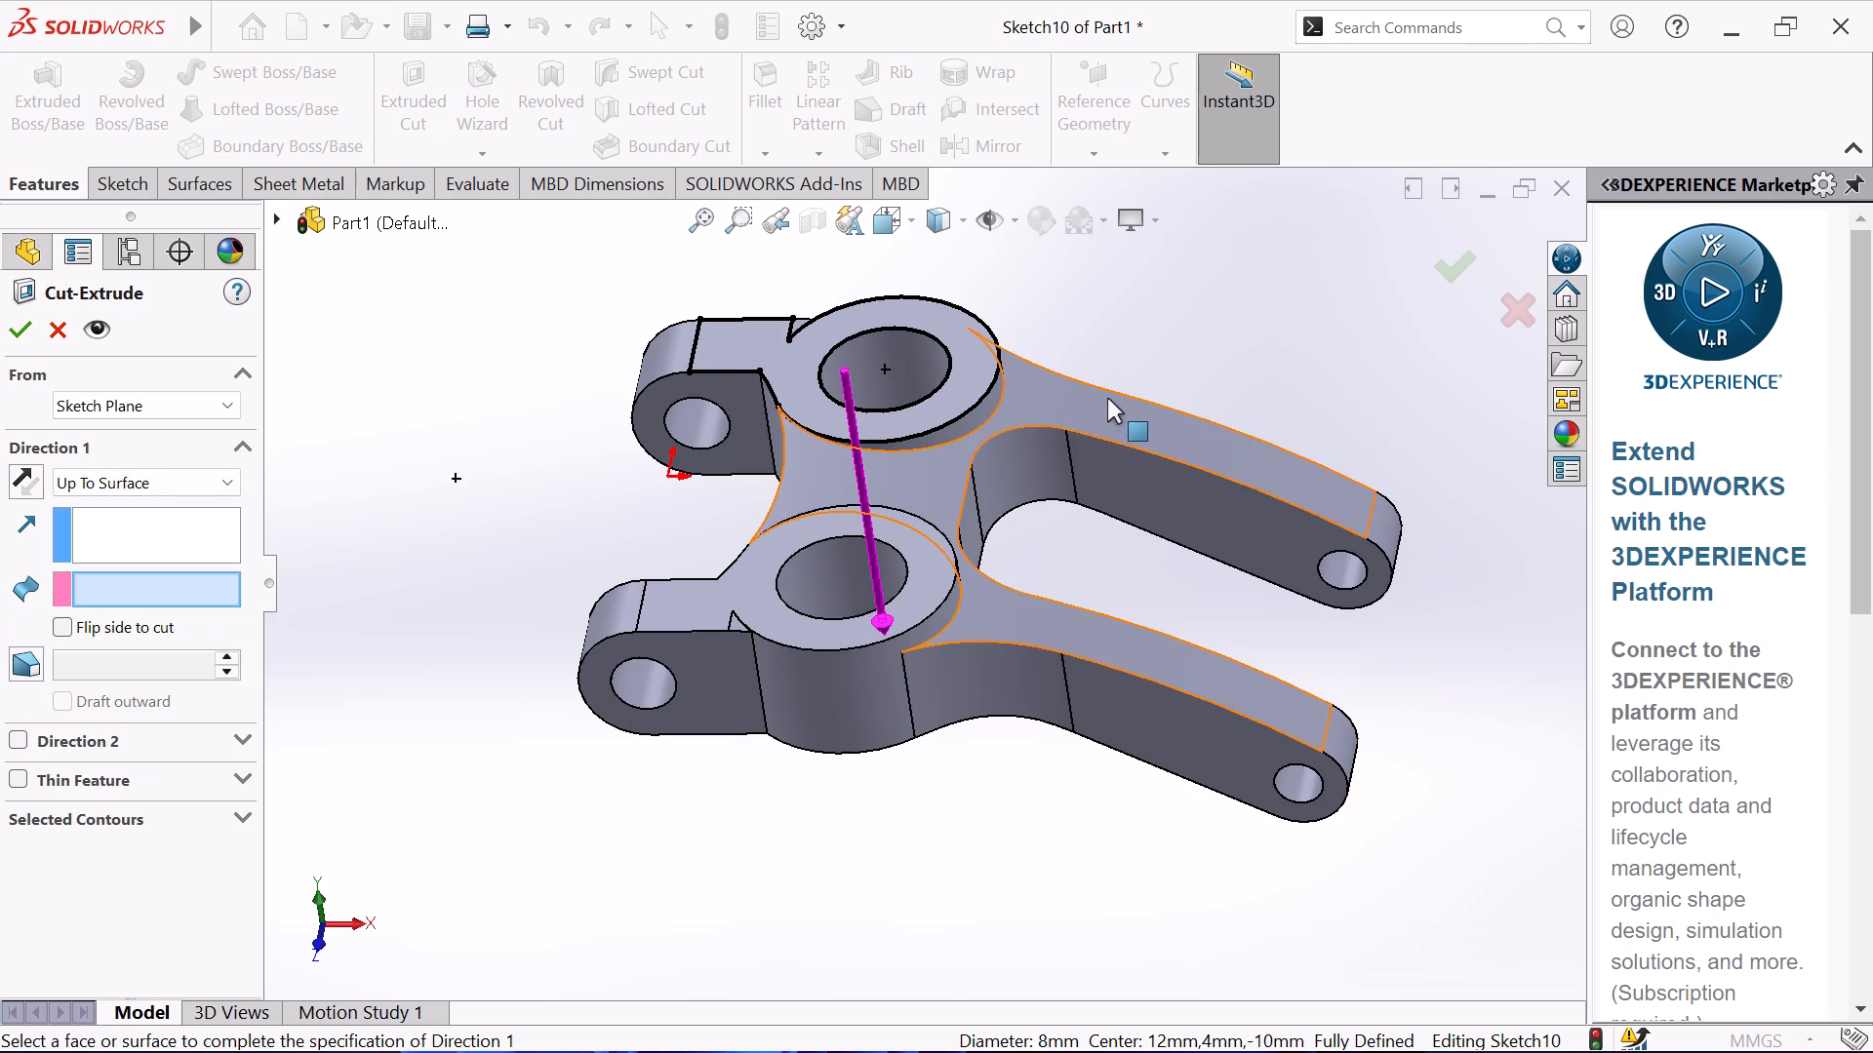
click(1026, 386)
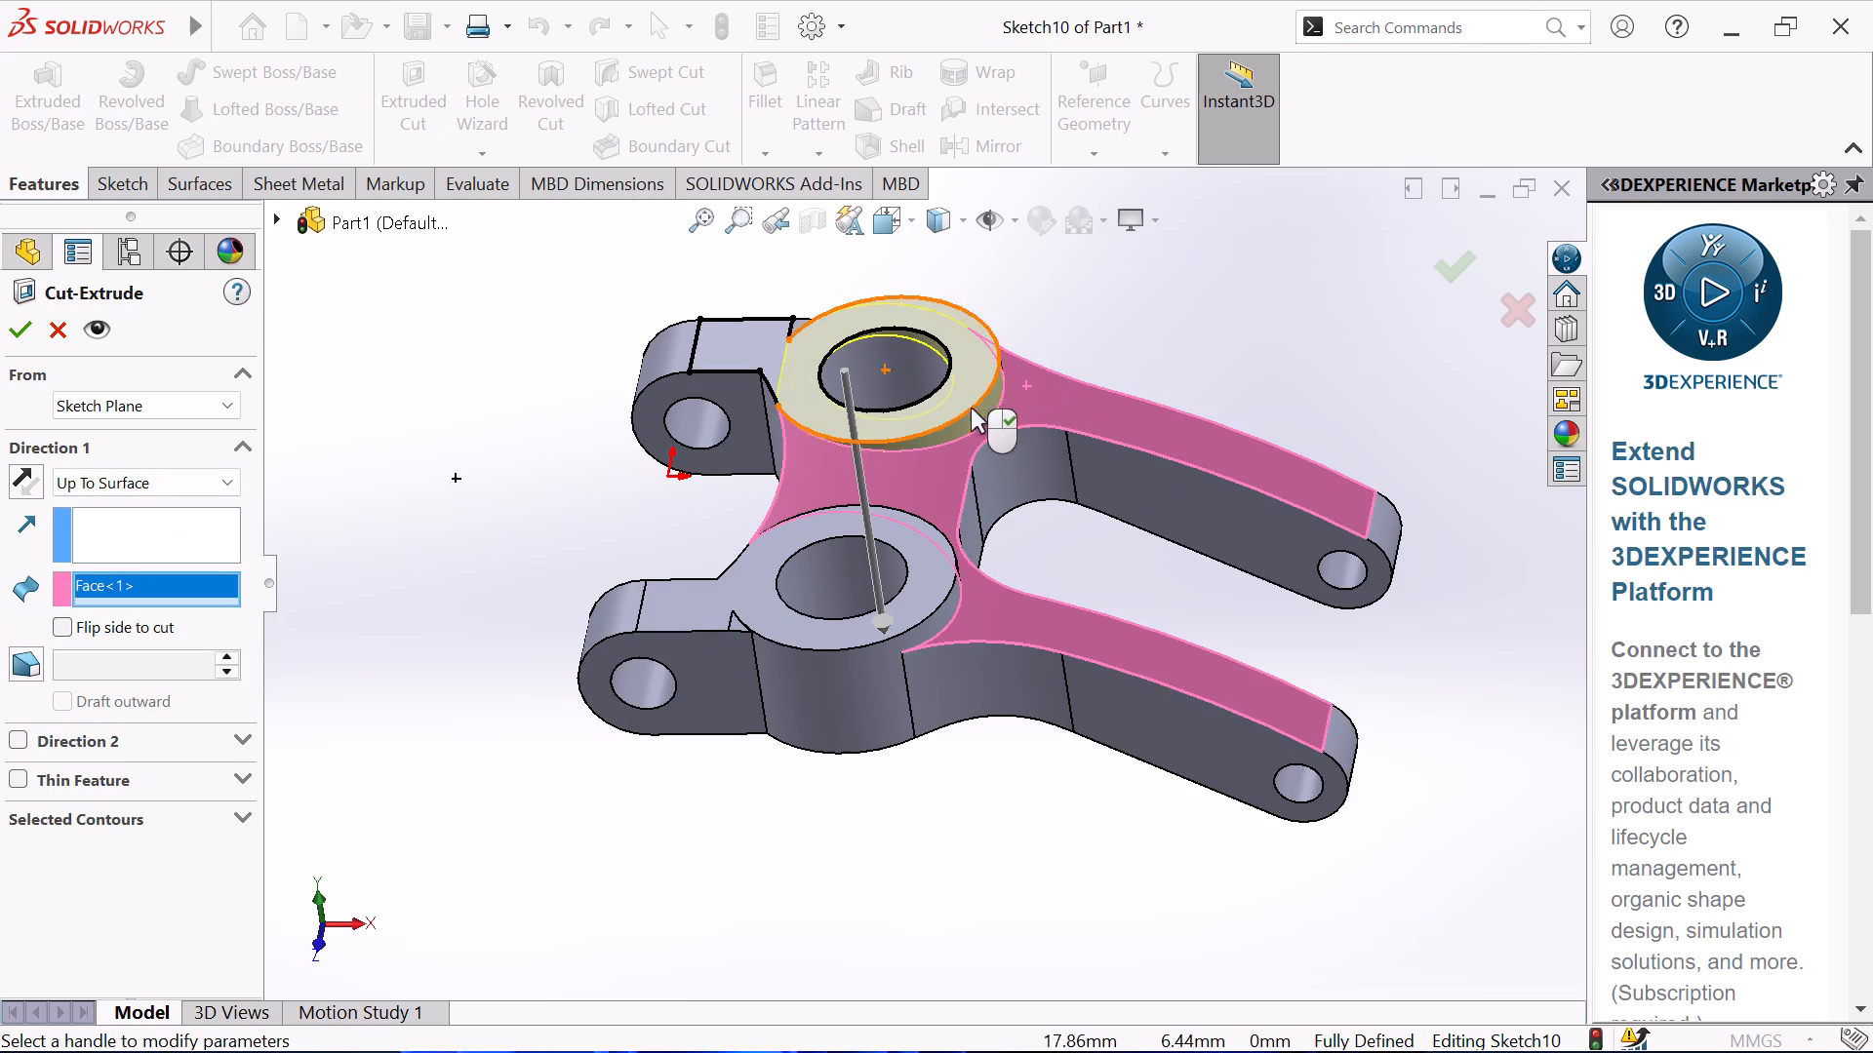
click(17, 328)
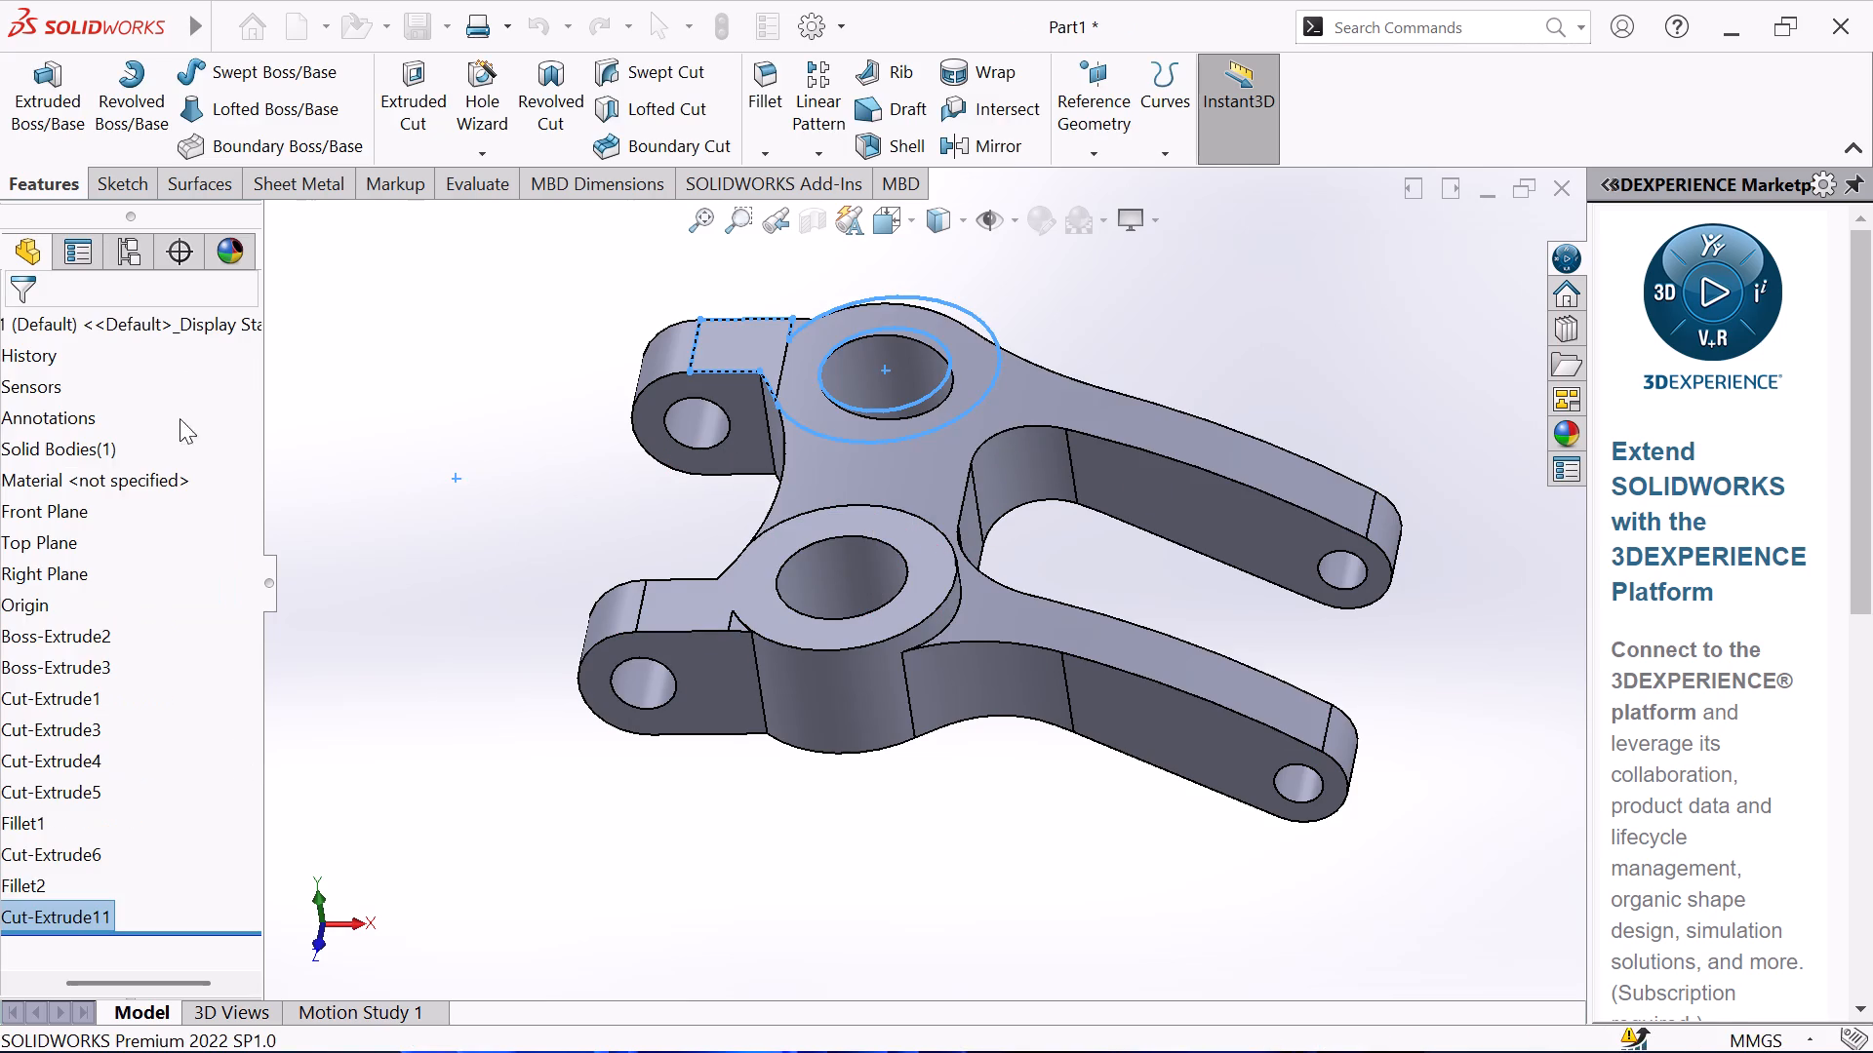
click(411, 514)
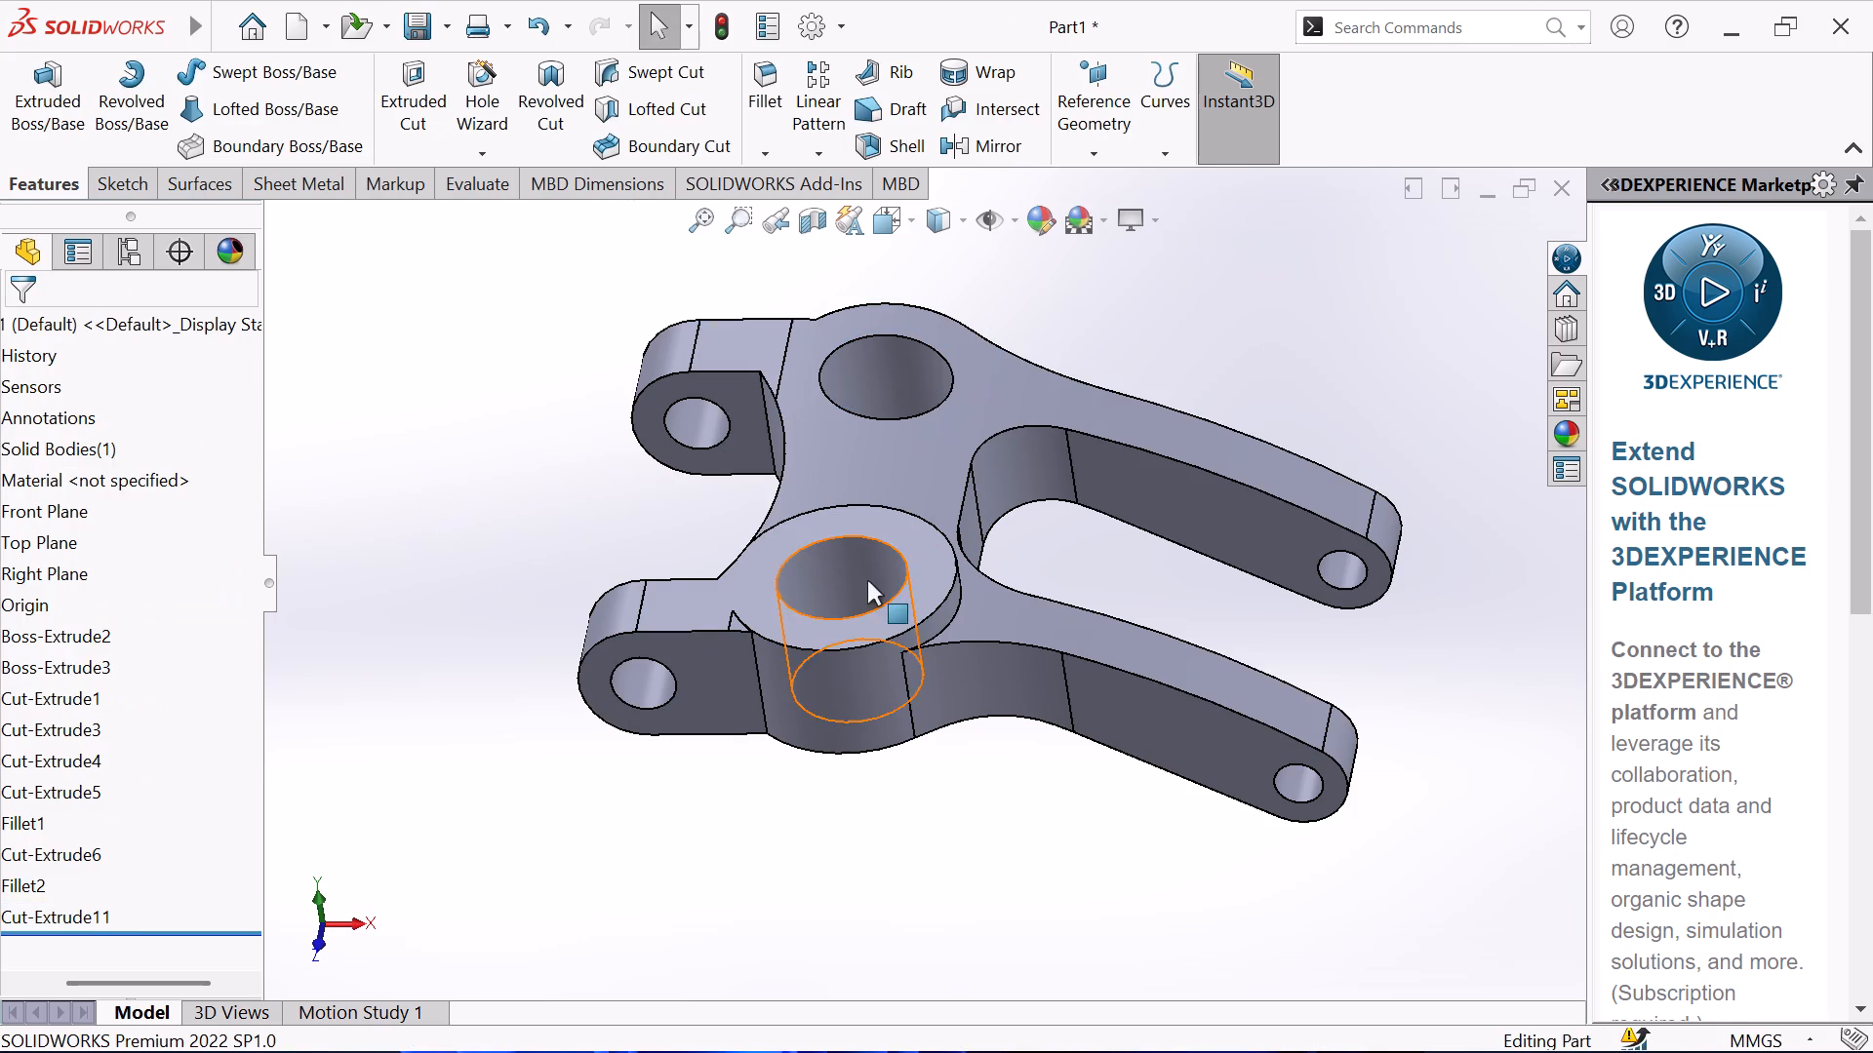
Sketch on the front boss's raised top face and convert its outline and 8 mm hole edge into sketch entities.
click(920, 582)
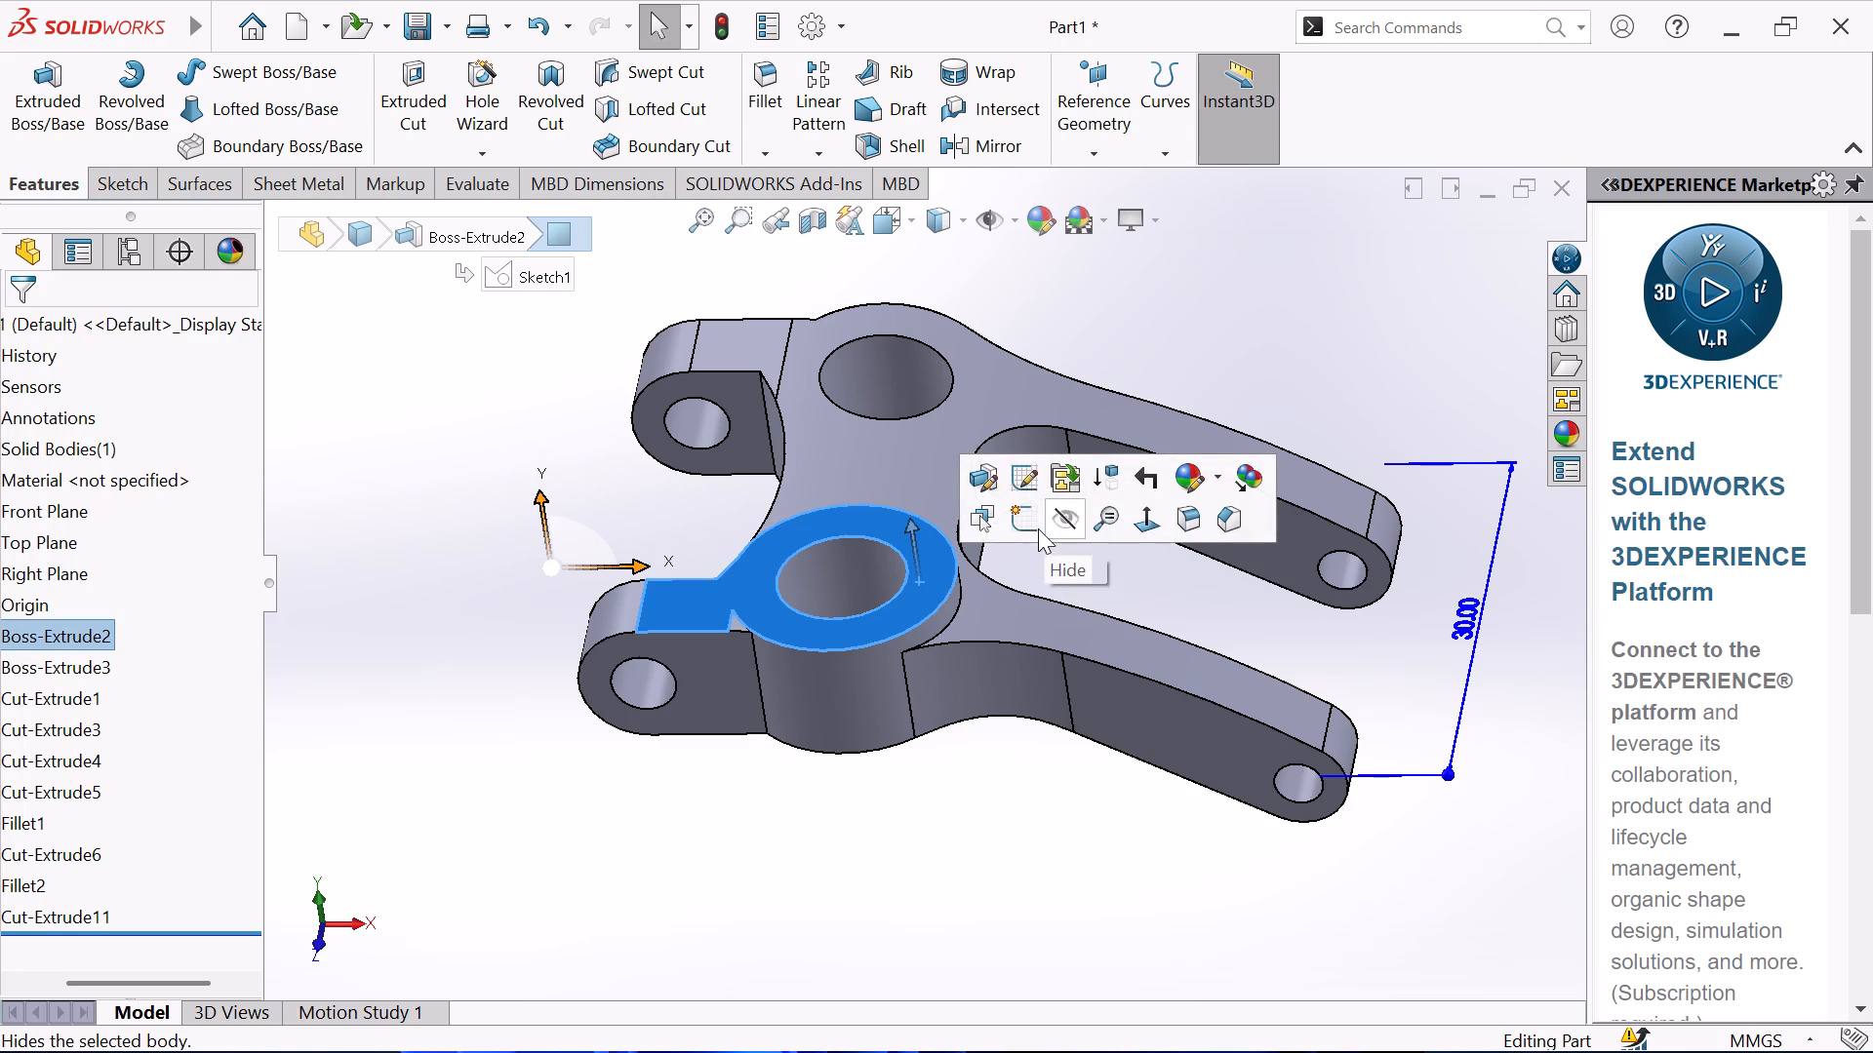
click(1029, 526)
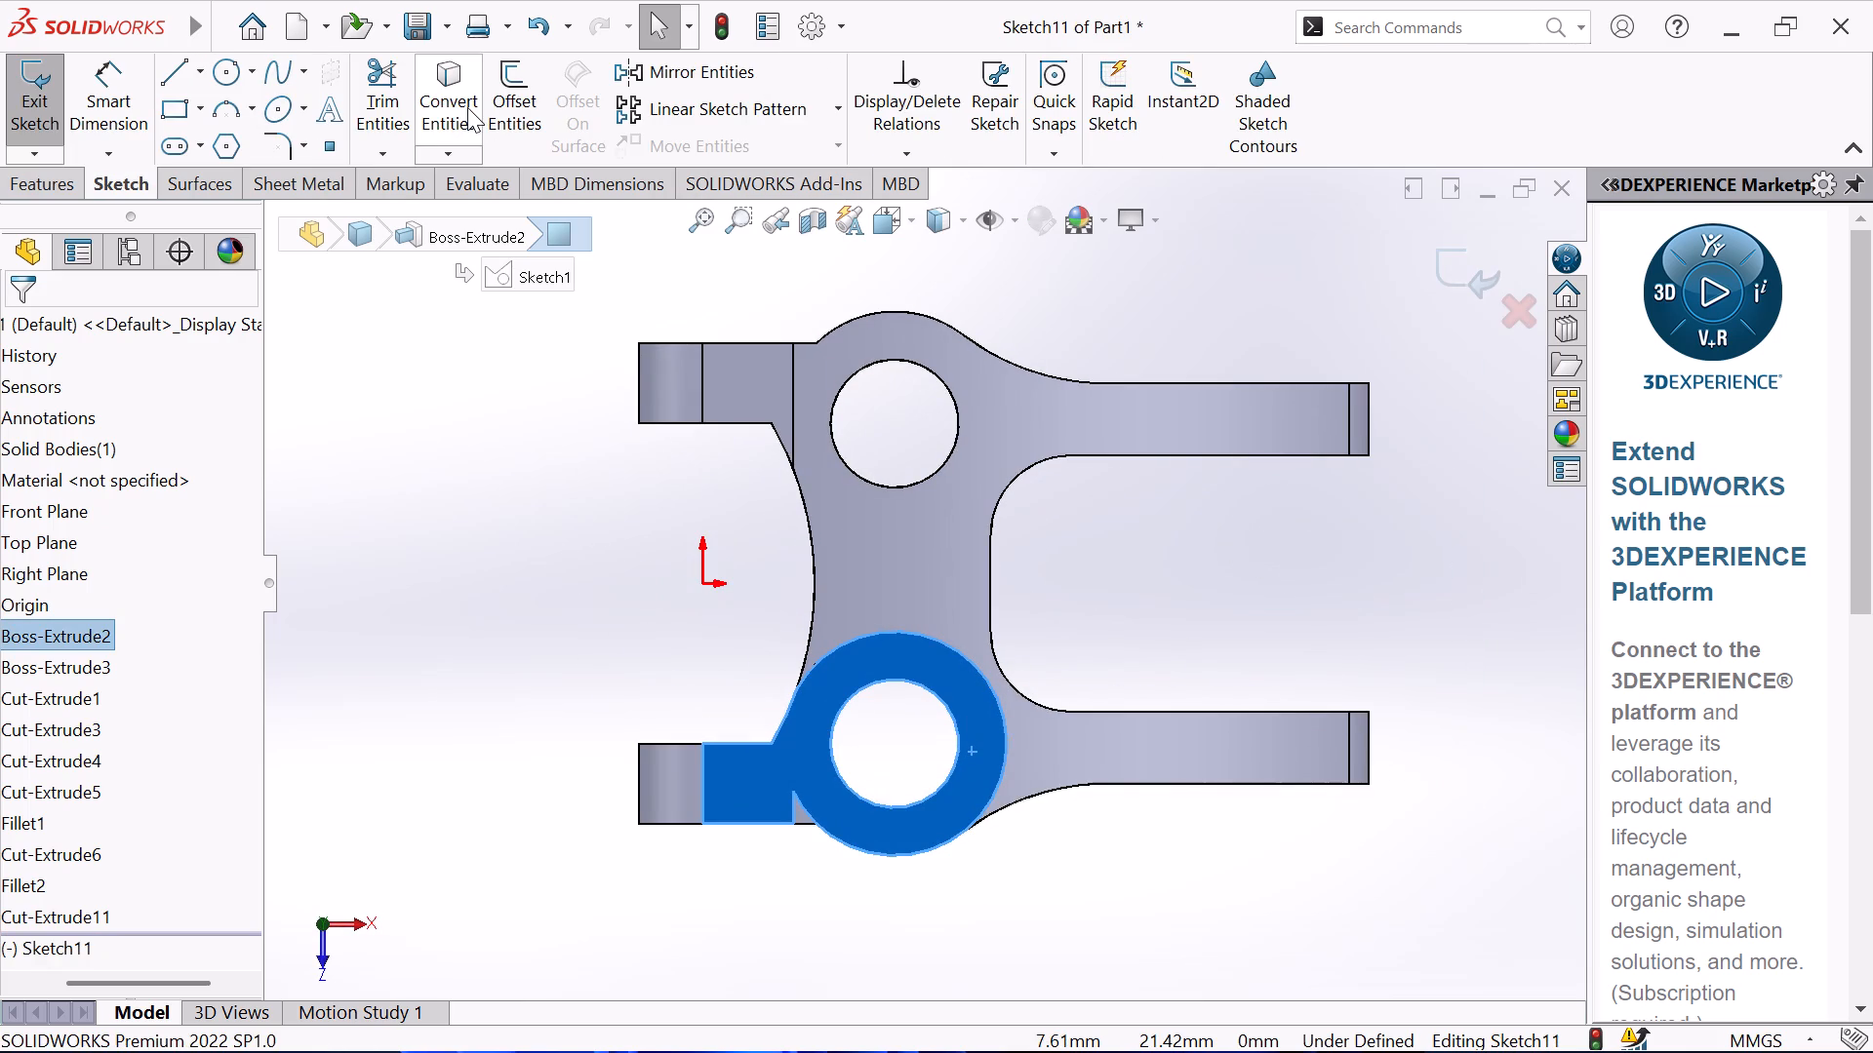
click(466, 107)
click(956, 759)
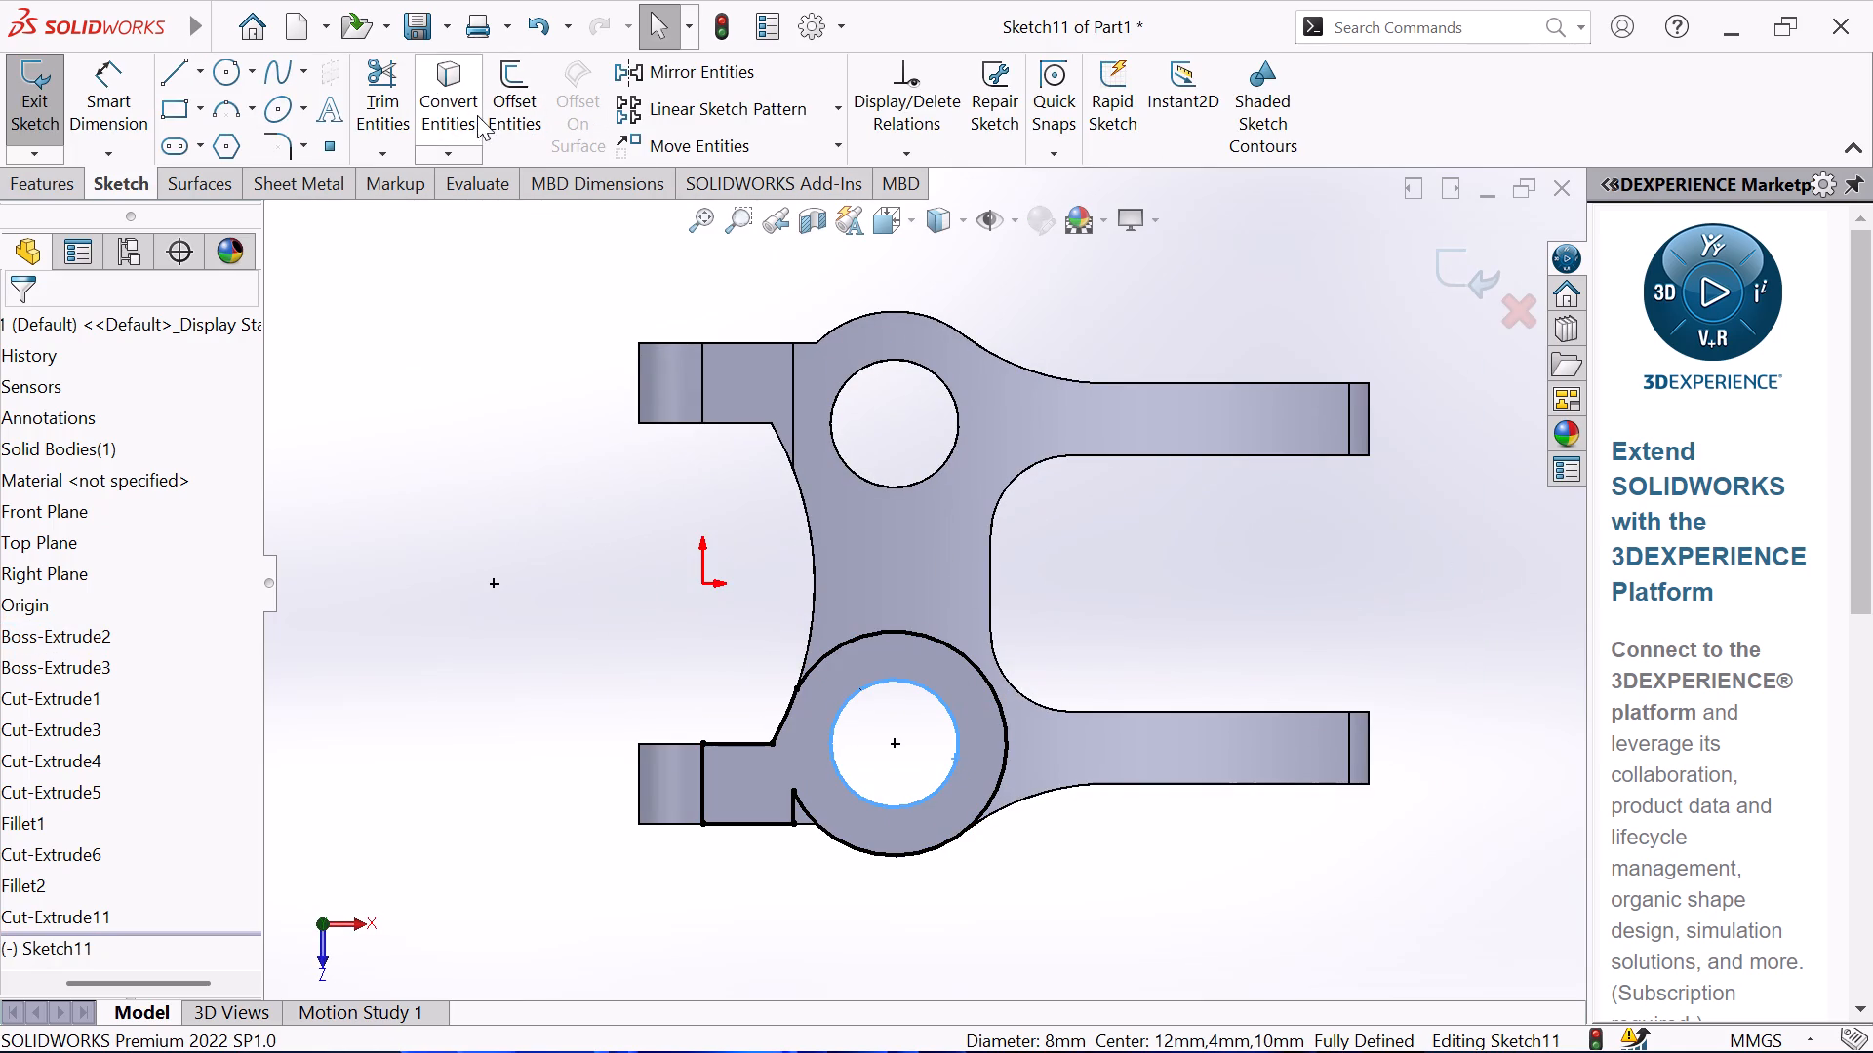
click(444, 111)
Cut-extrude the front boss's converted sketch Up To Surface, ending at the arms' top face.
click(14, 167)
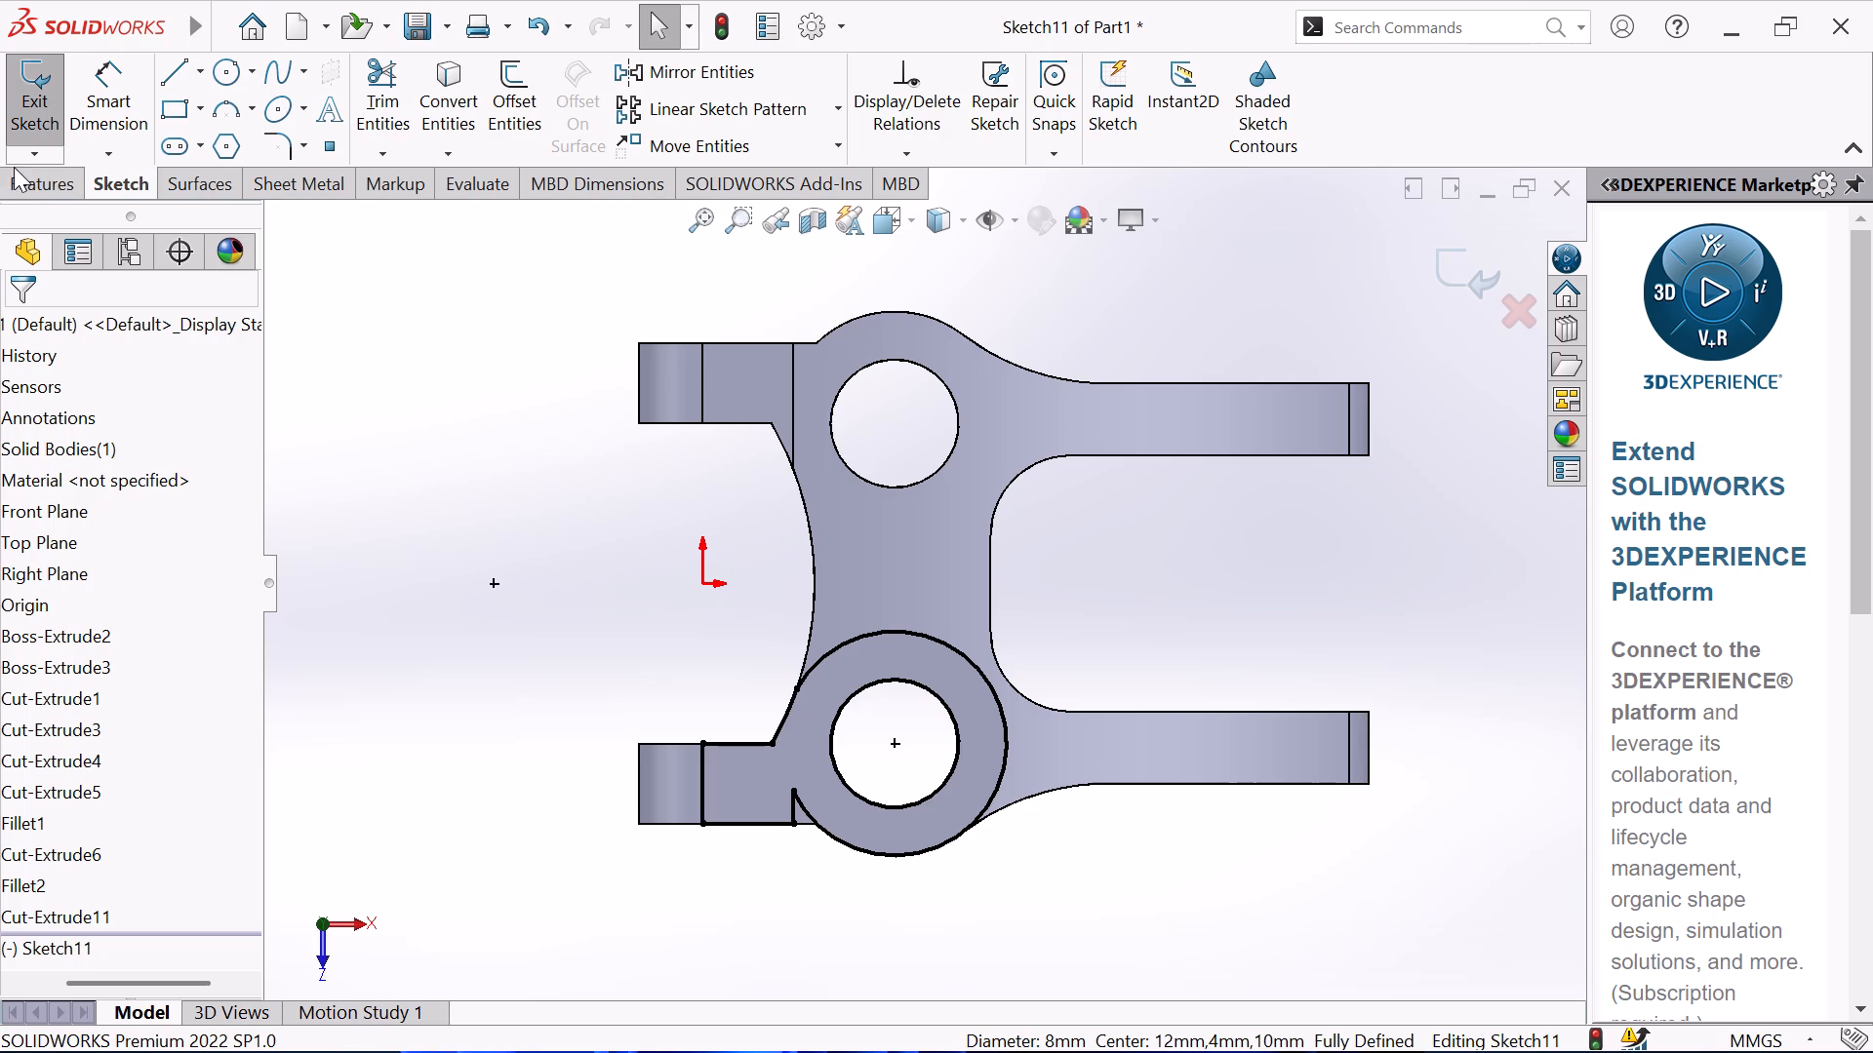
click(60, 181)
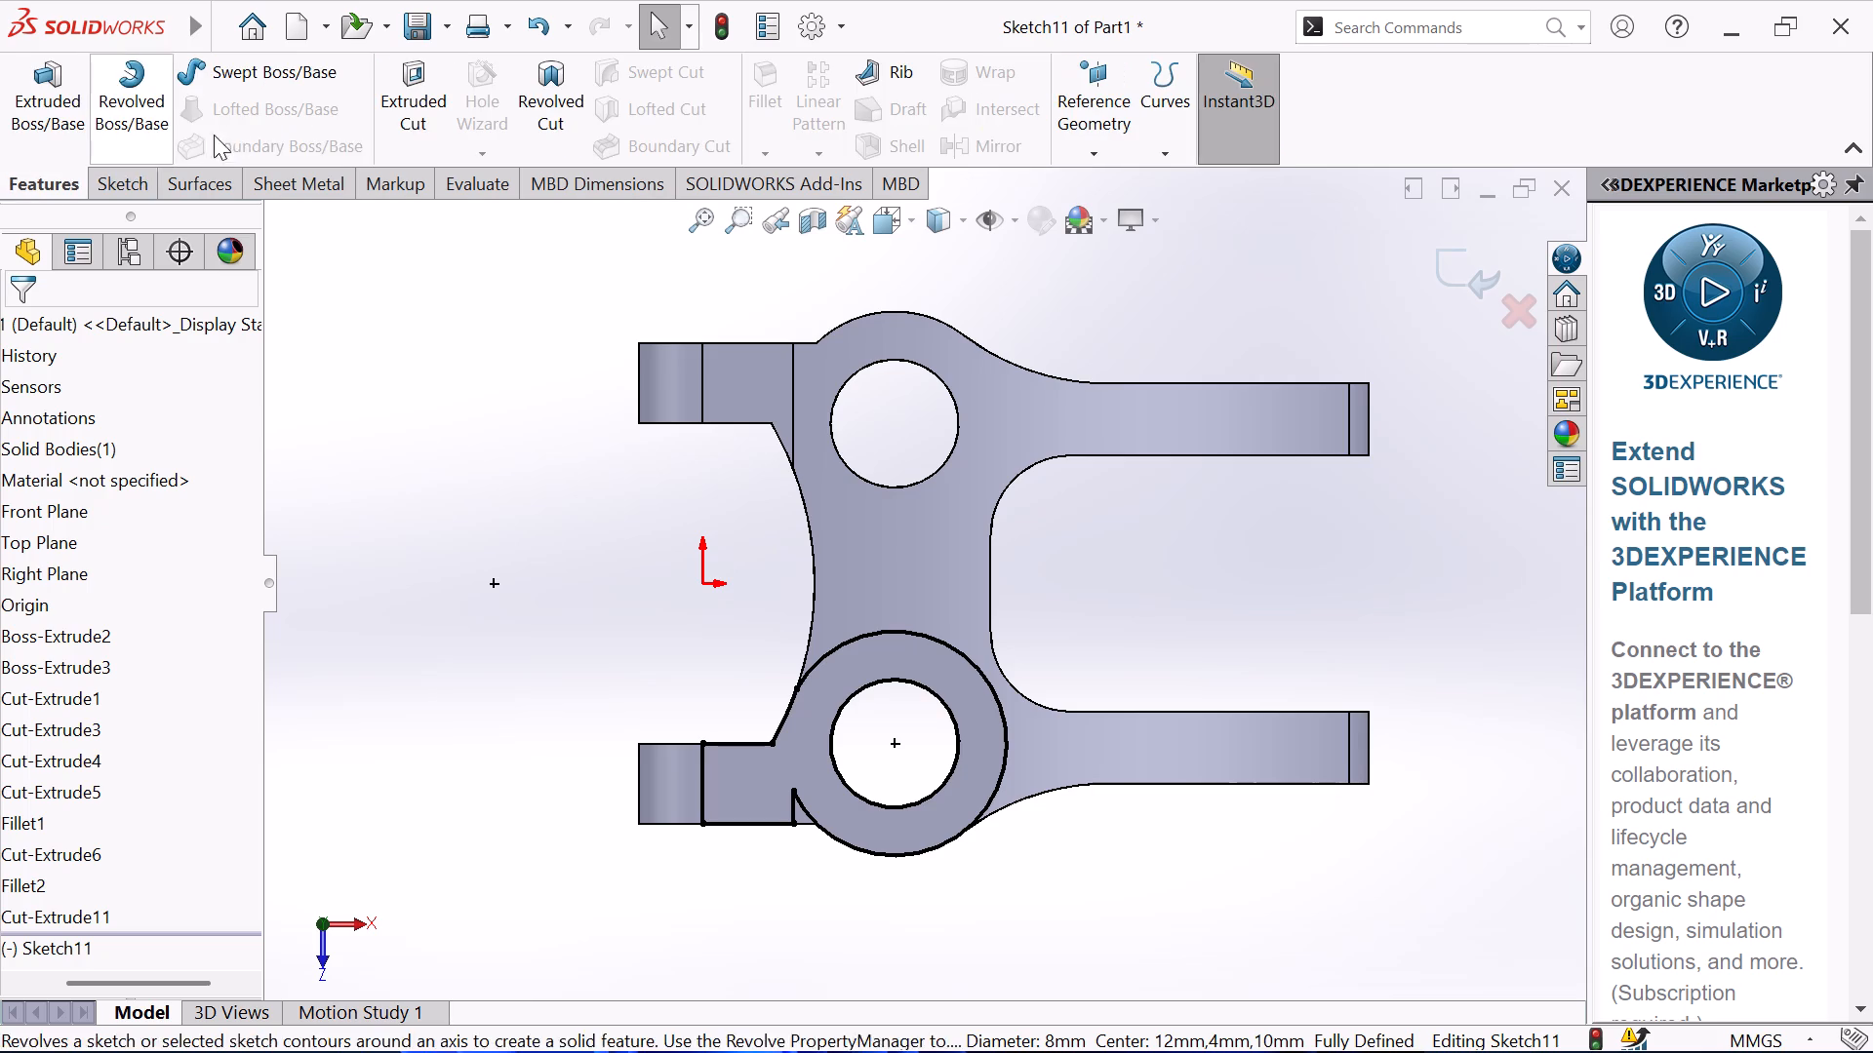
click(398, 117)
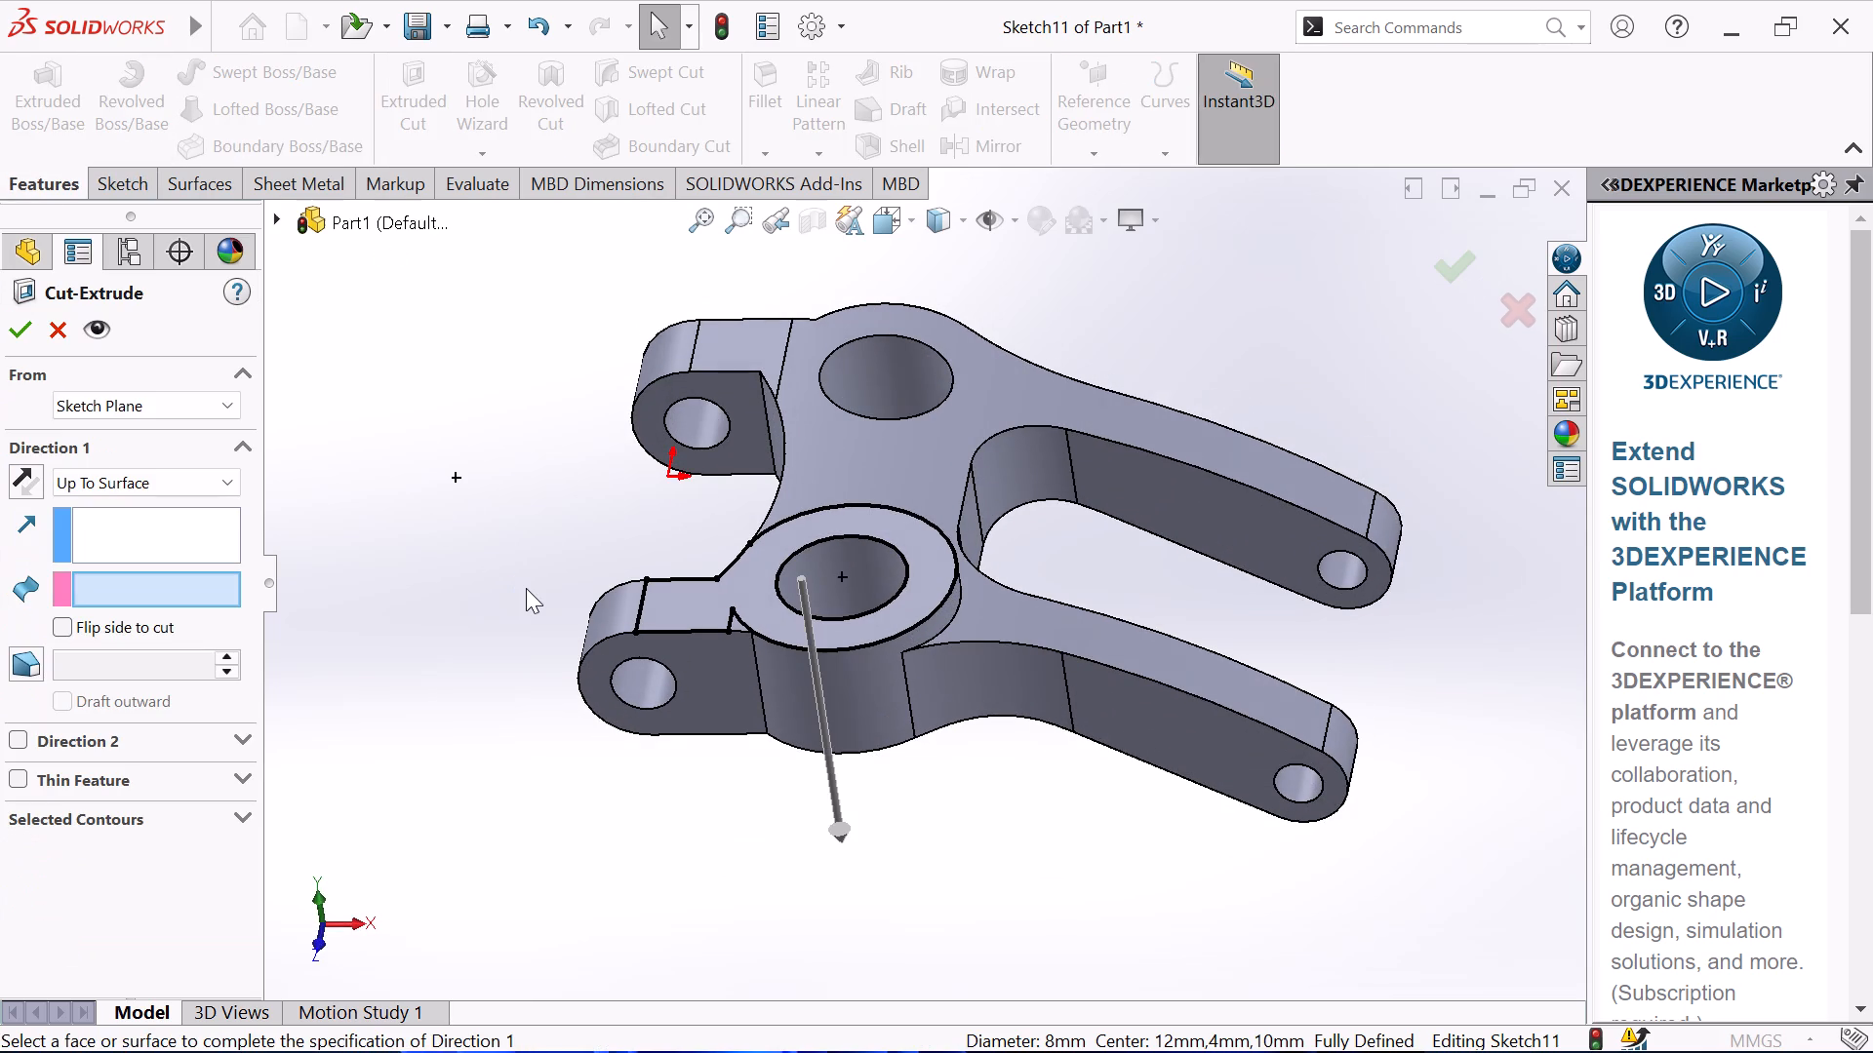
click(1027, 631)
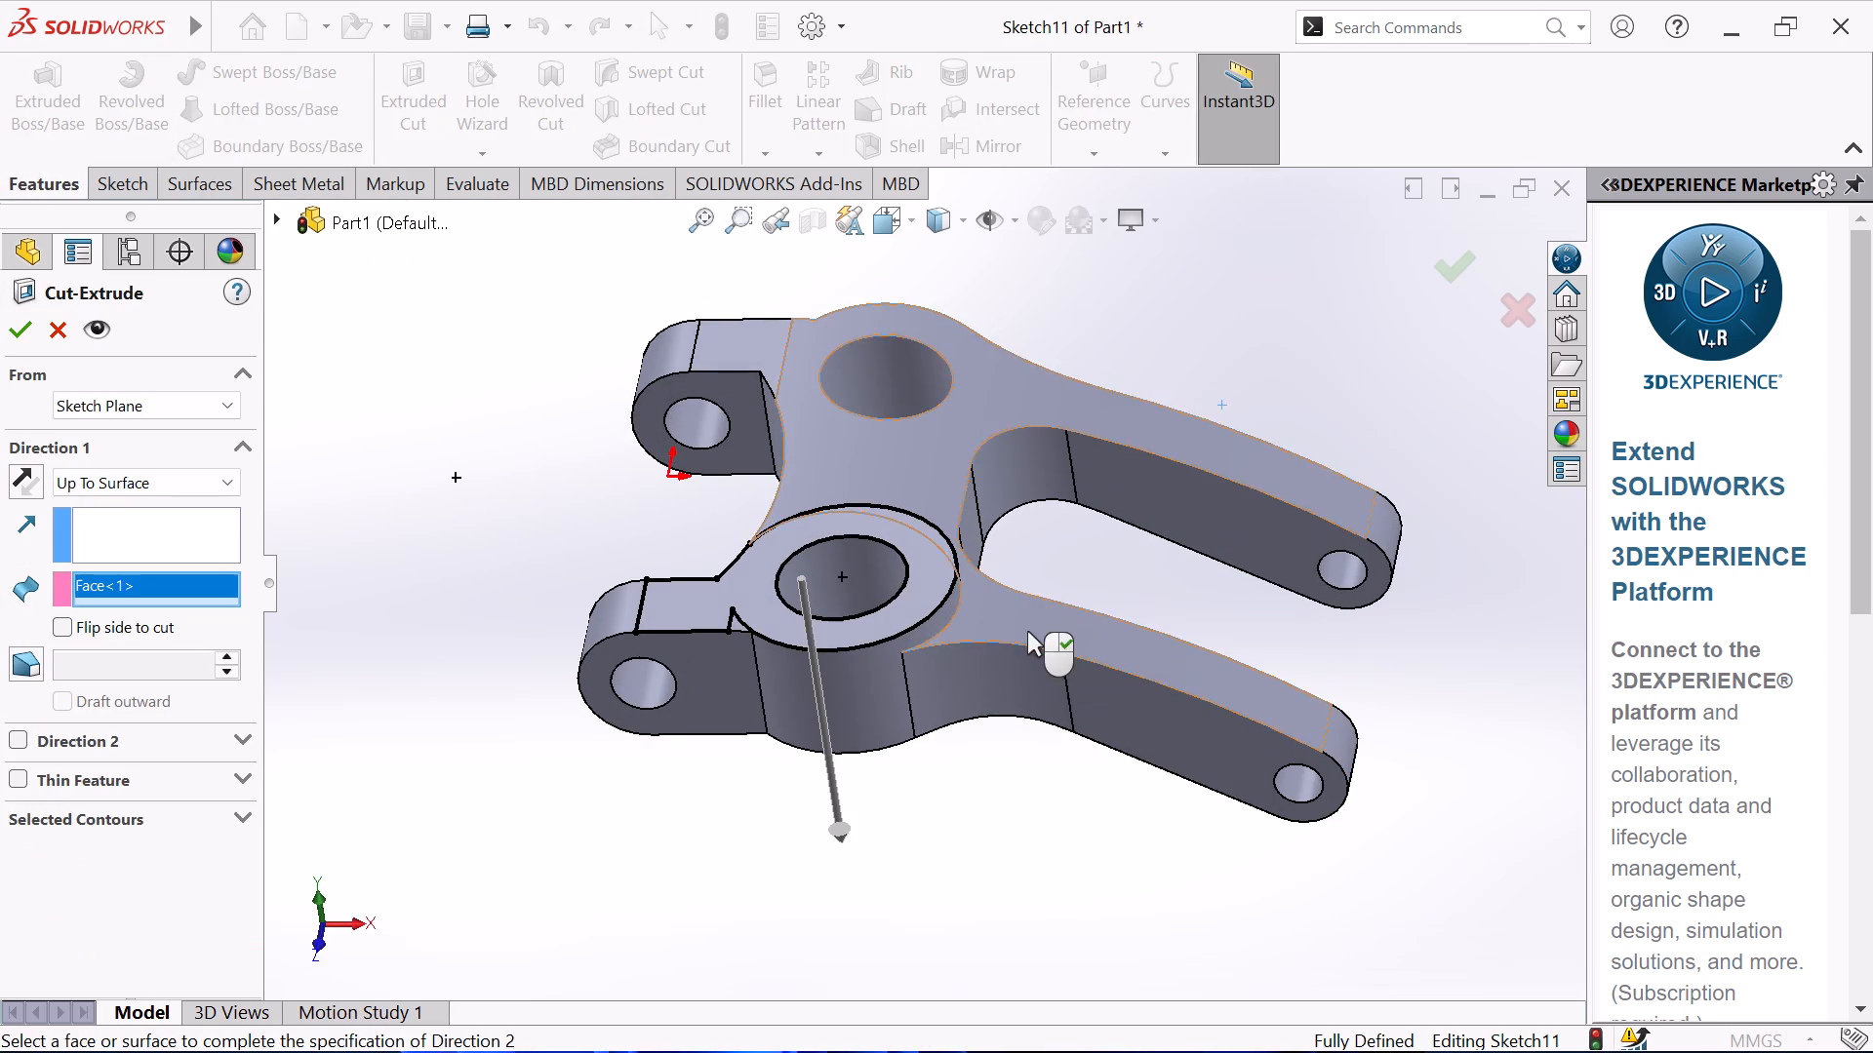
click(20, 323)
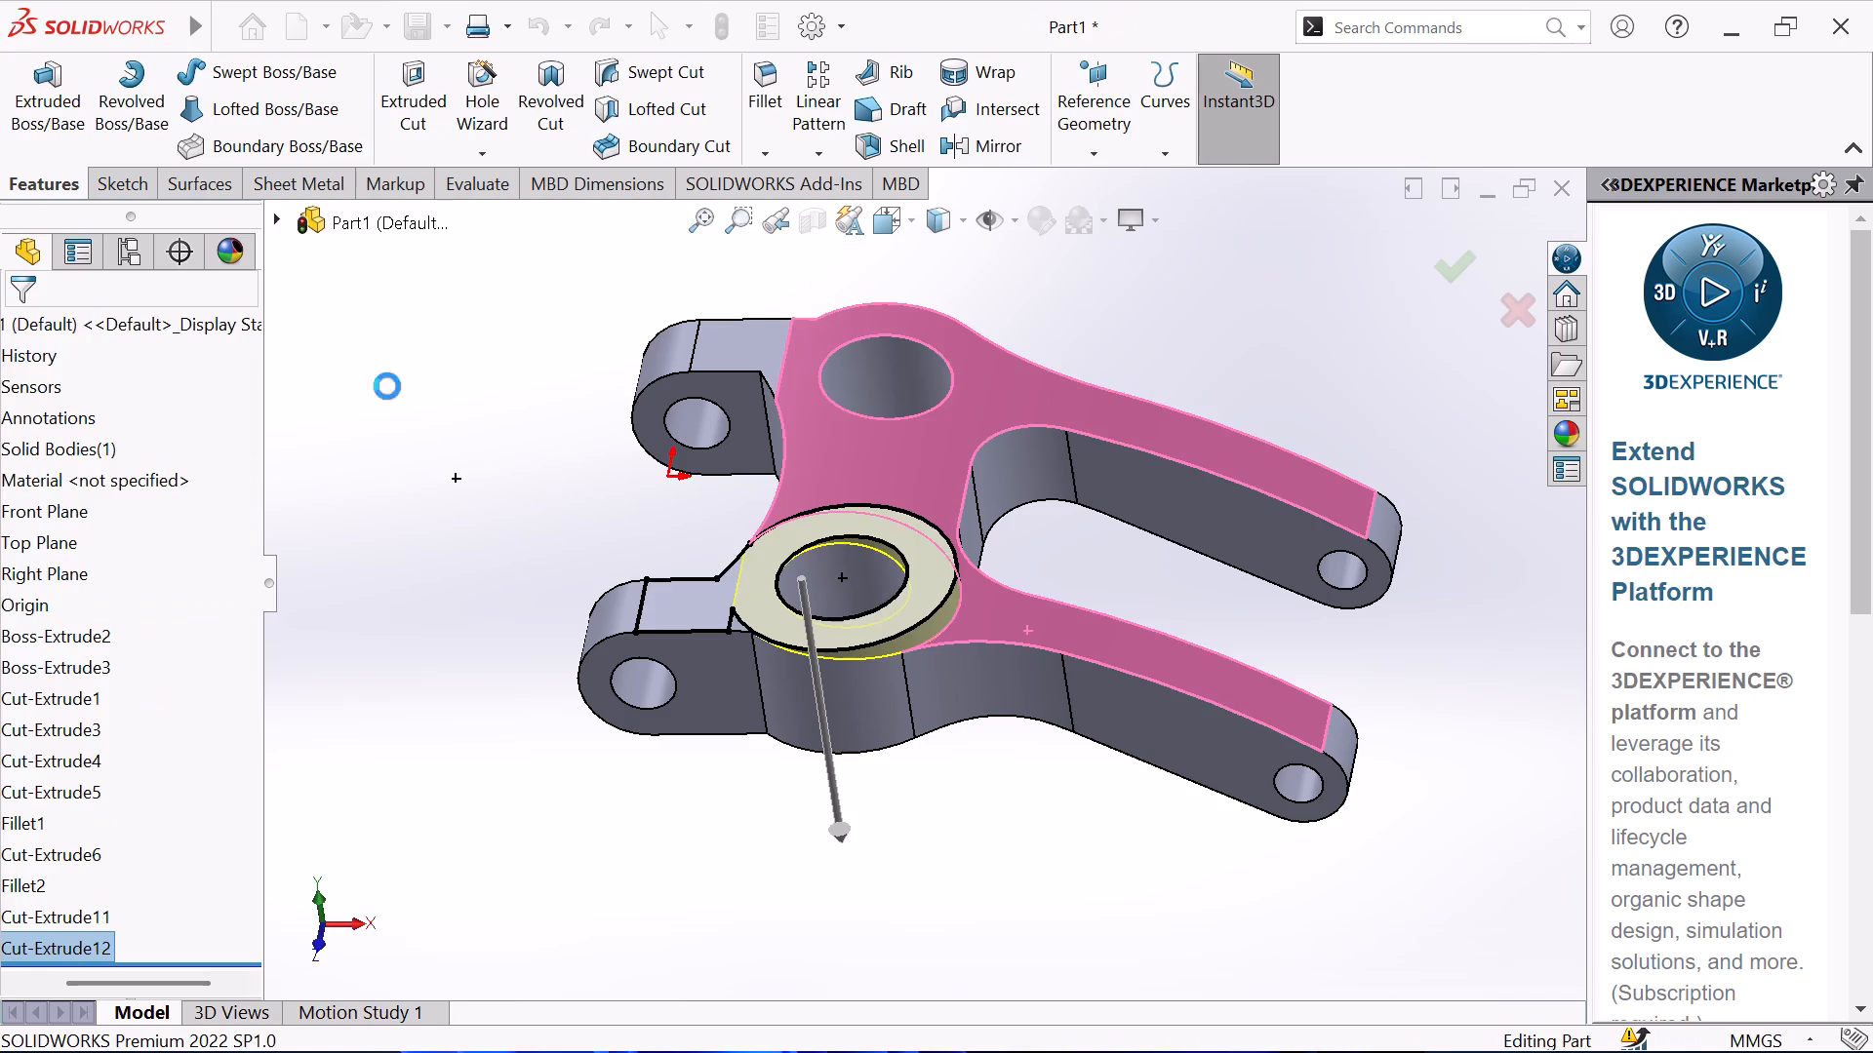
click(406, 391)
Examine the trimmed bosses, arms and lugs of the lever from above, the sides and below.
middle_drag(462, 417, 521, 276)
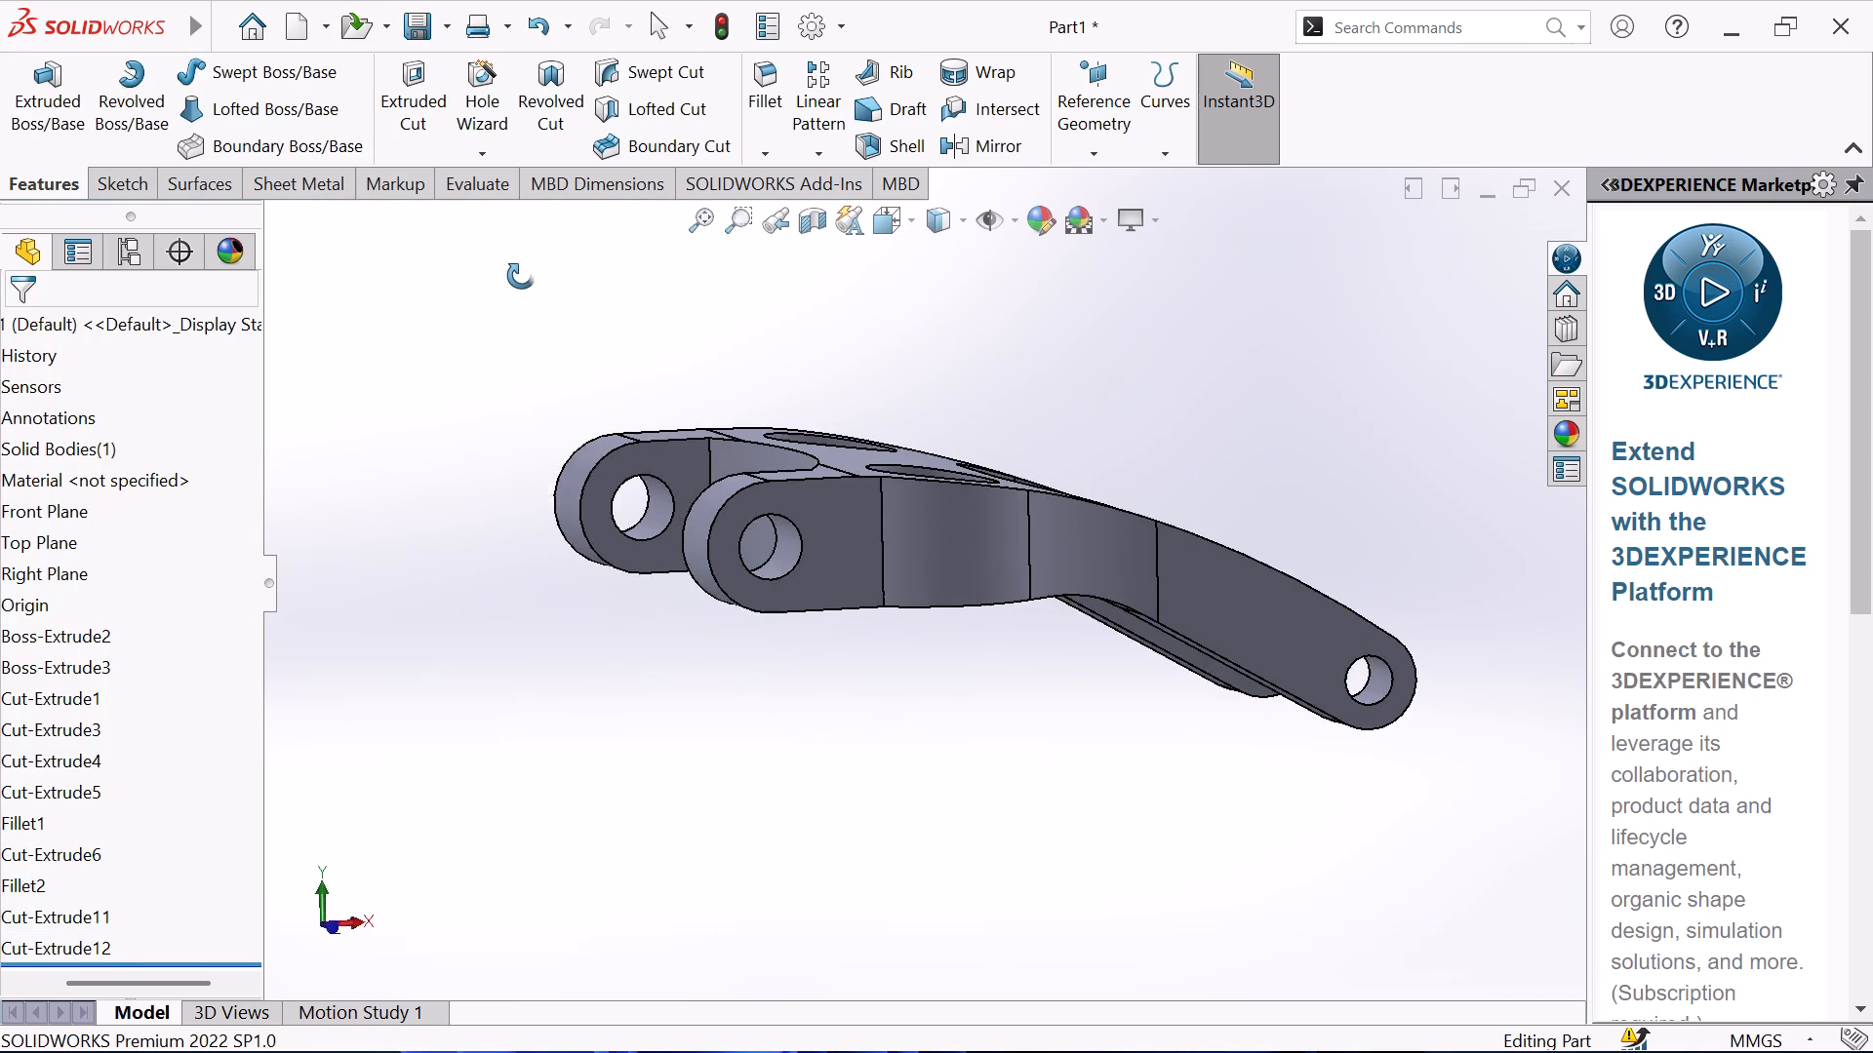
middle_drag(521, 276, 454, 257)
middle_drag(434, 290, 409, 391)
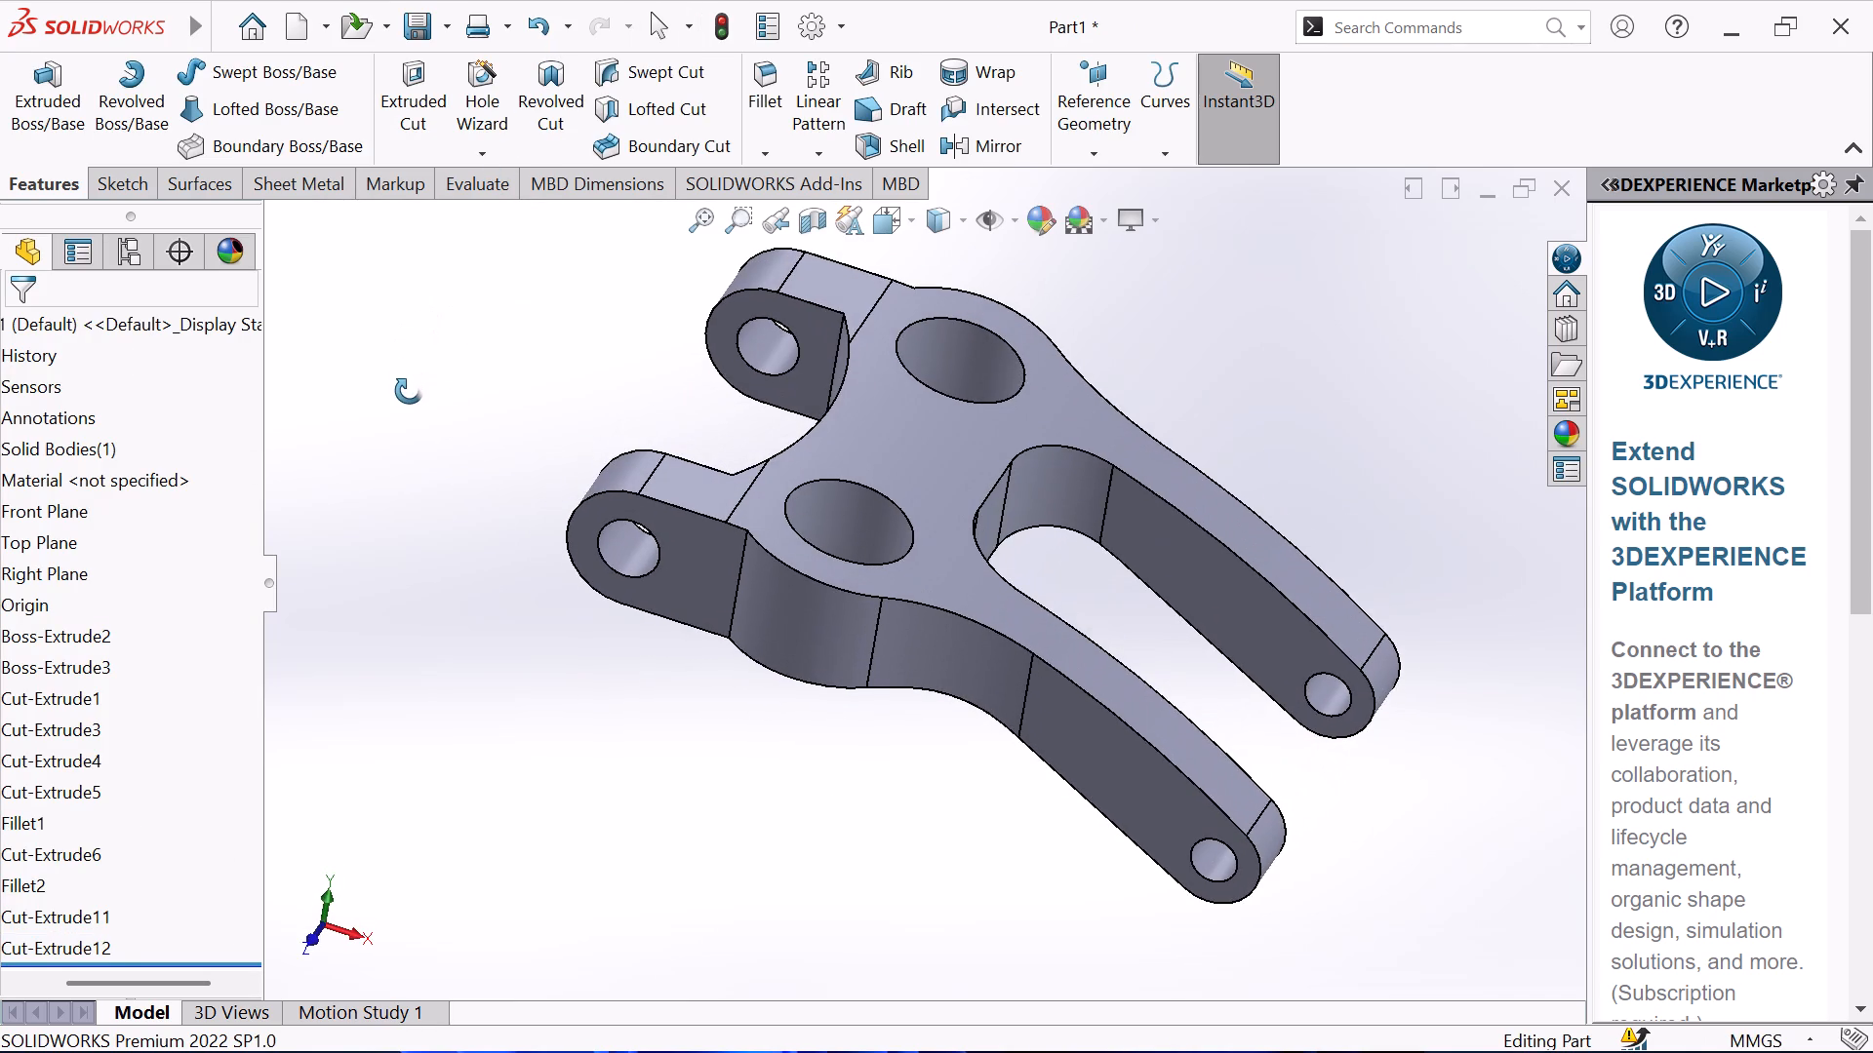
middle_drag(409, 391, 399, 487)
middle_click(399, 487)
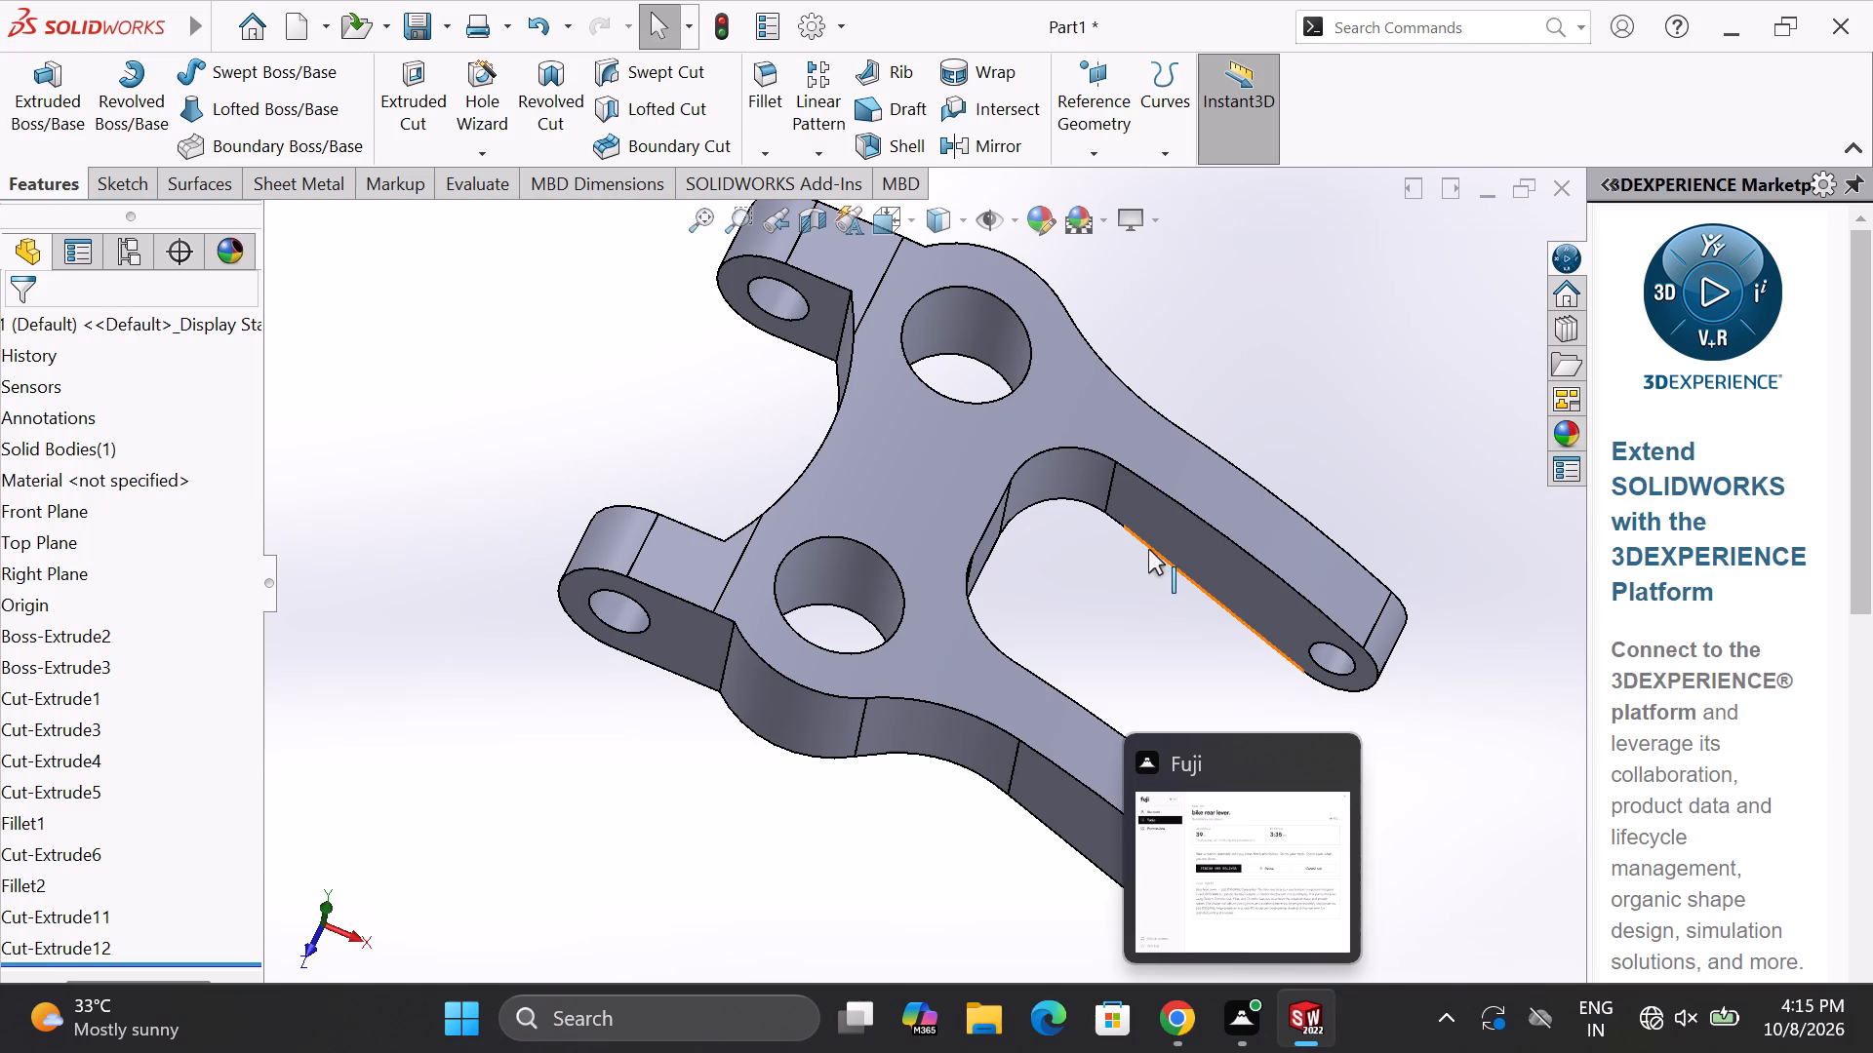
scroll(1146, 760, up, 3)
middle_drag(1117, 672, 223, 882)
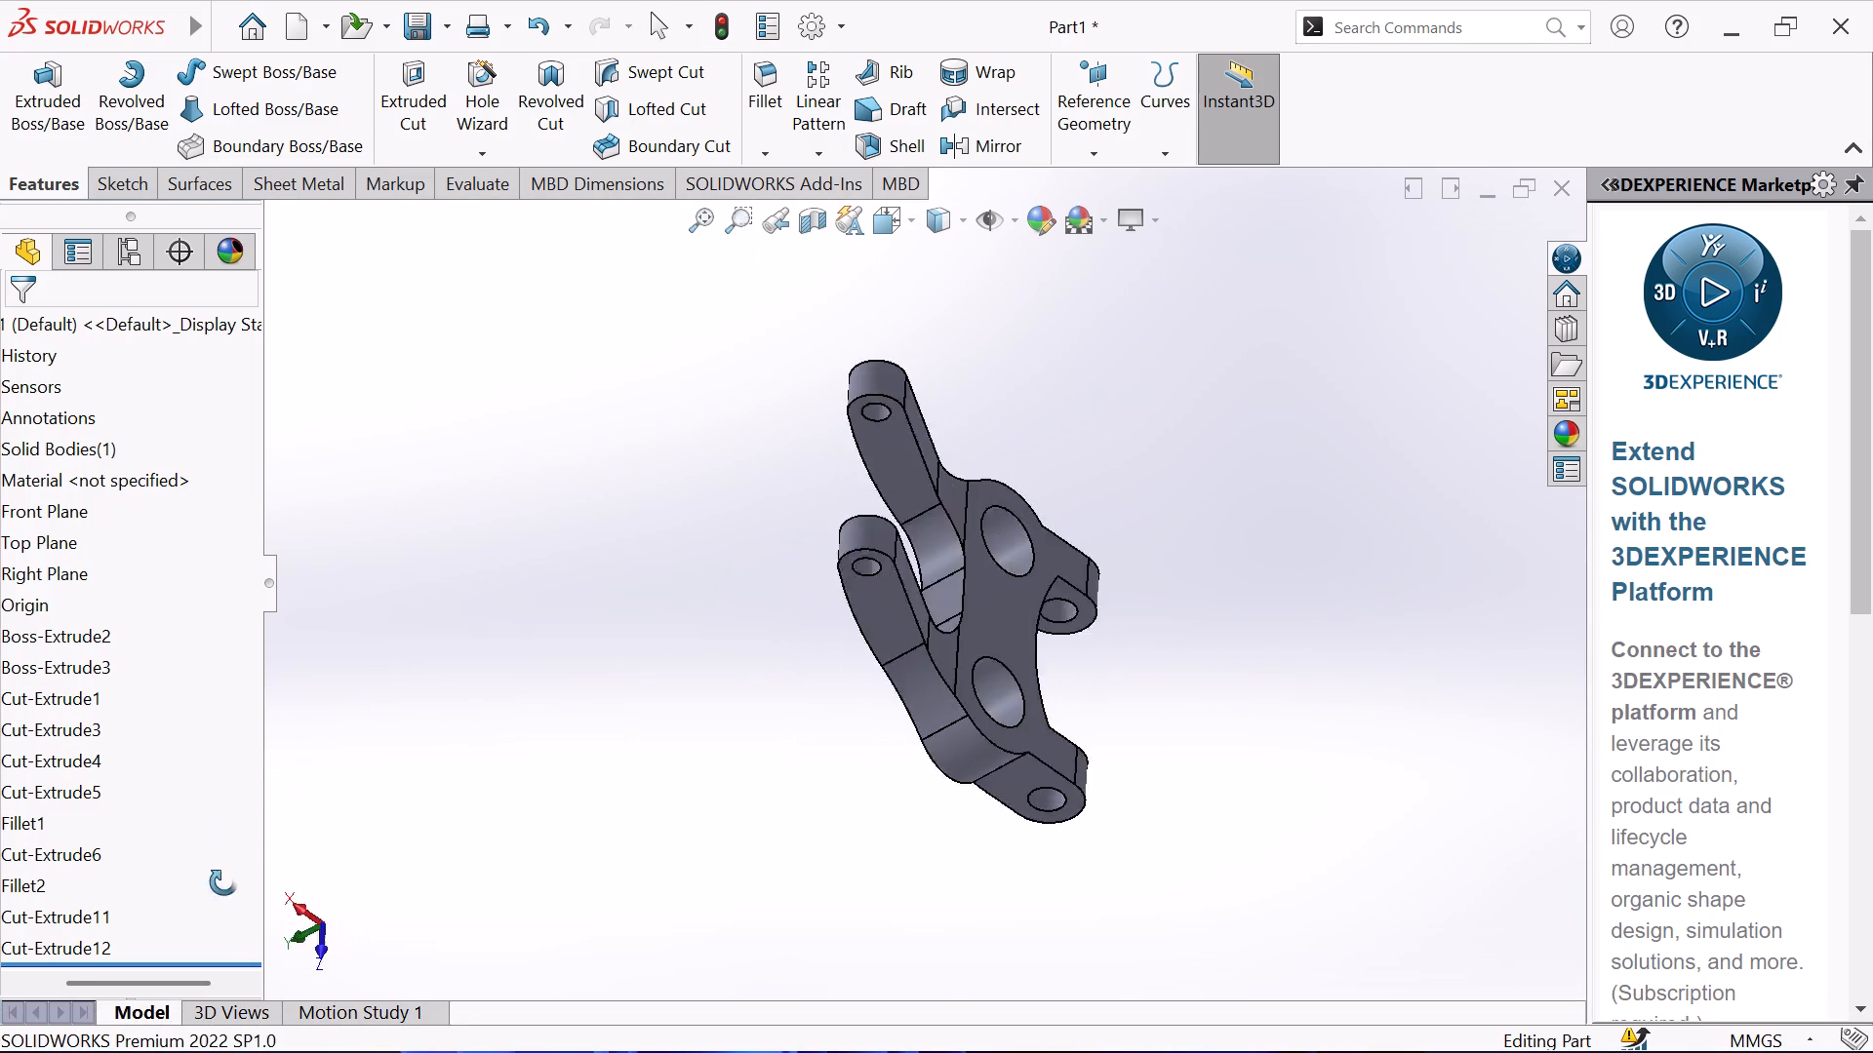
middle_drag(223, 882, 571, 765)
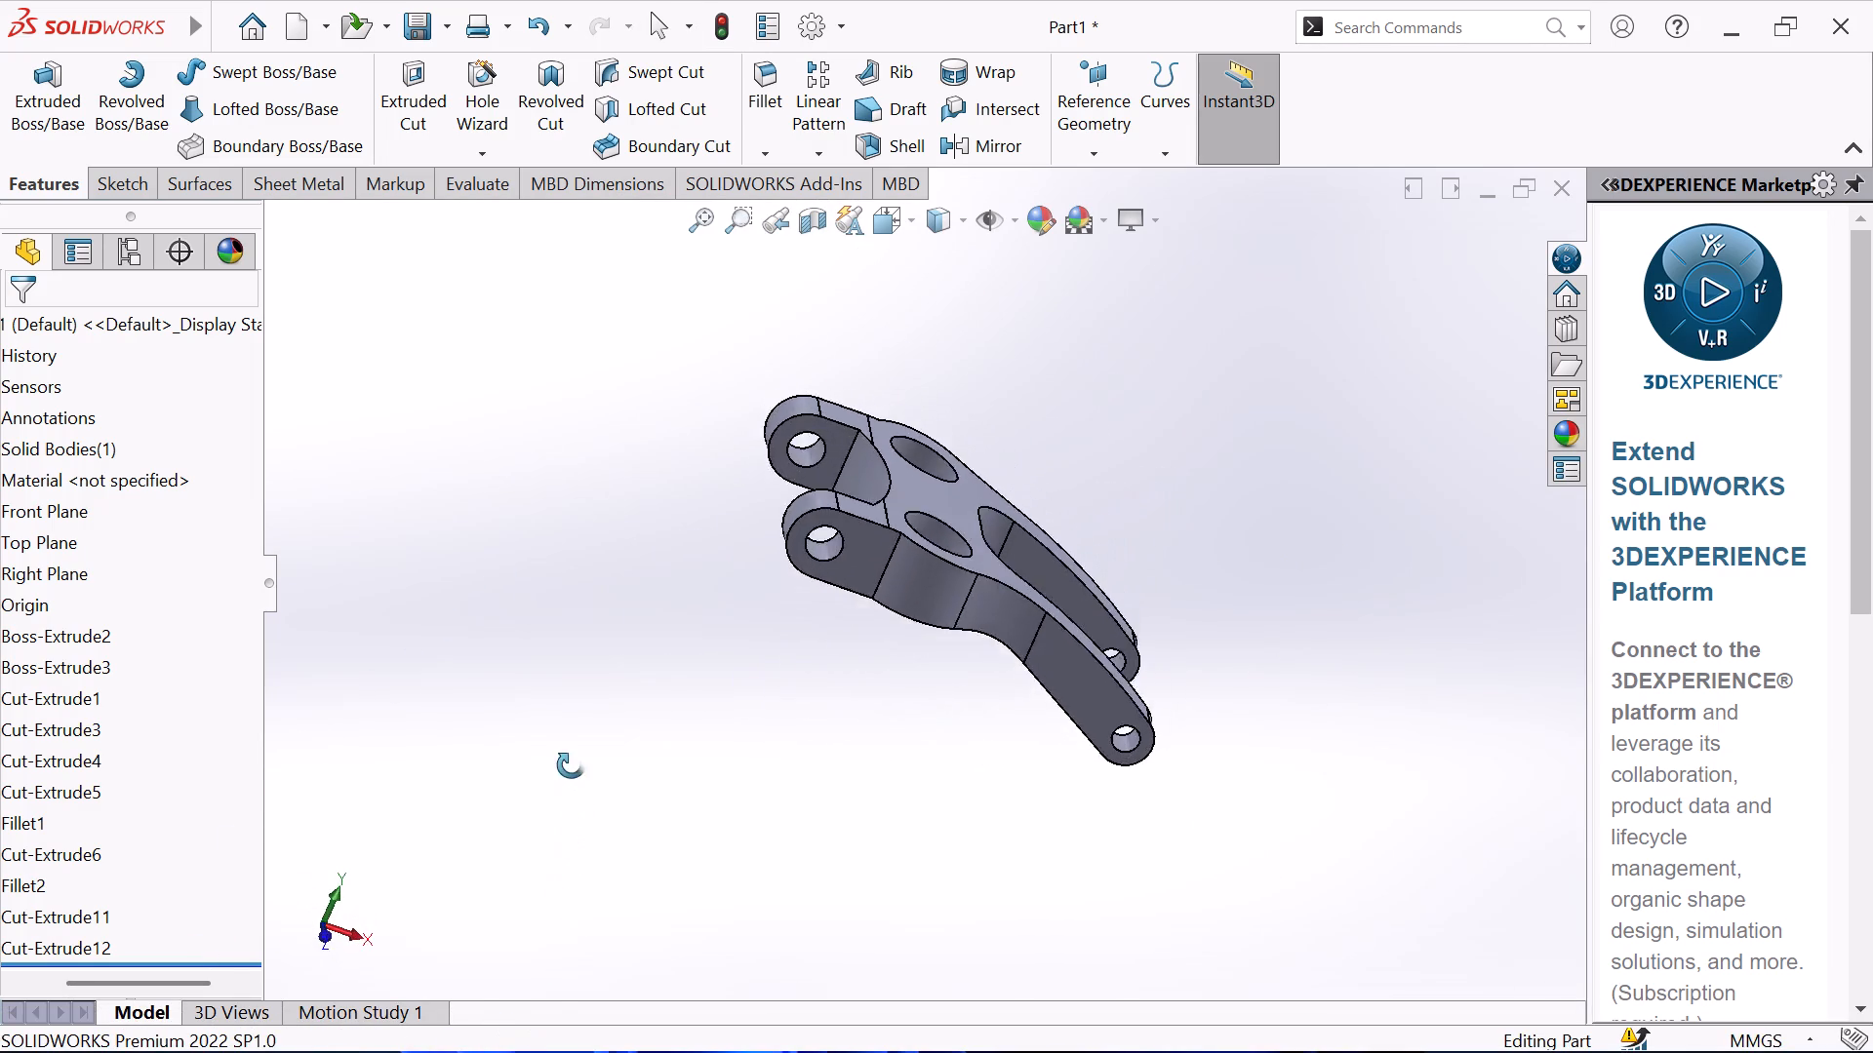
middle_drag(571, 765, 406, 744)
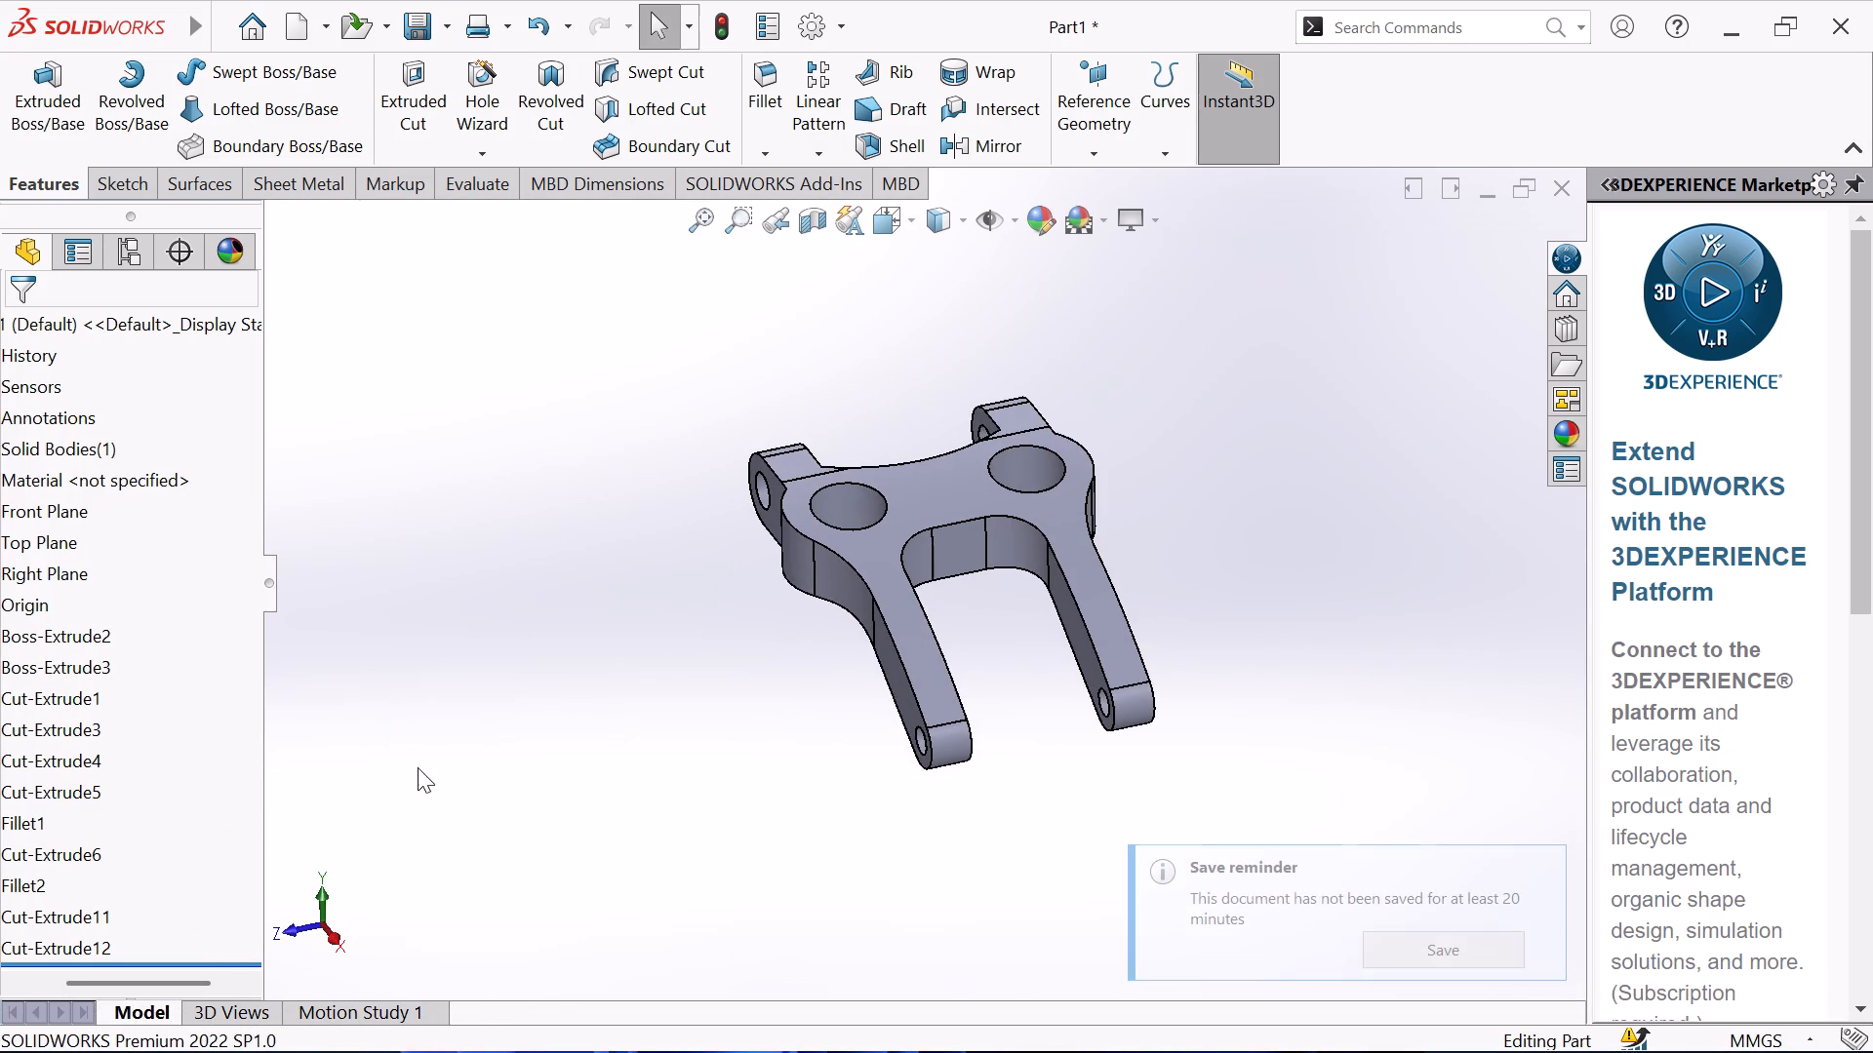
scroll(1165, 722, down, 2)
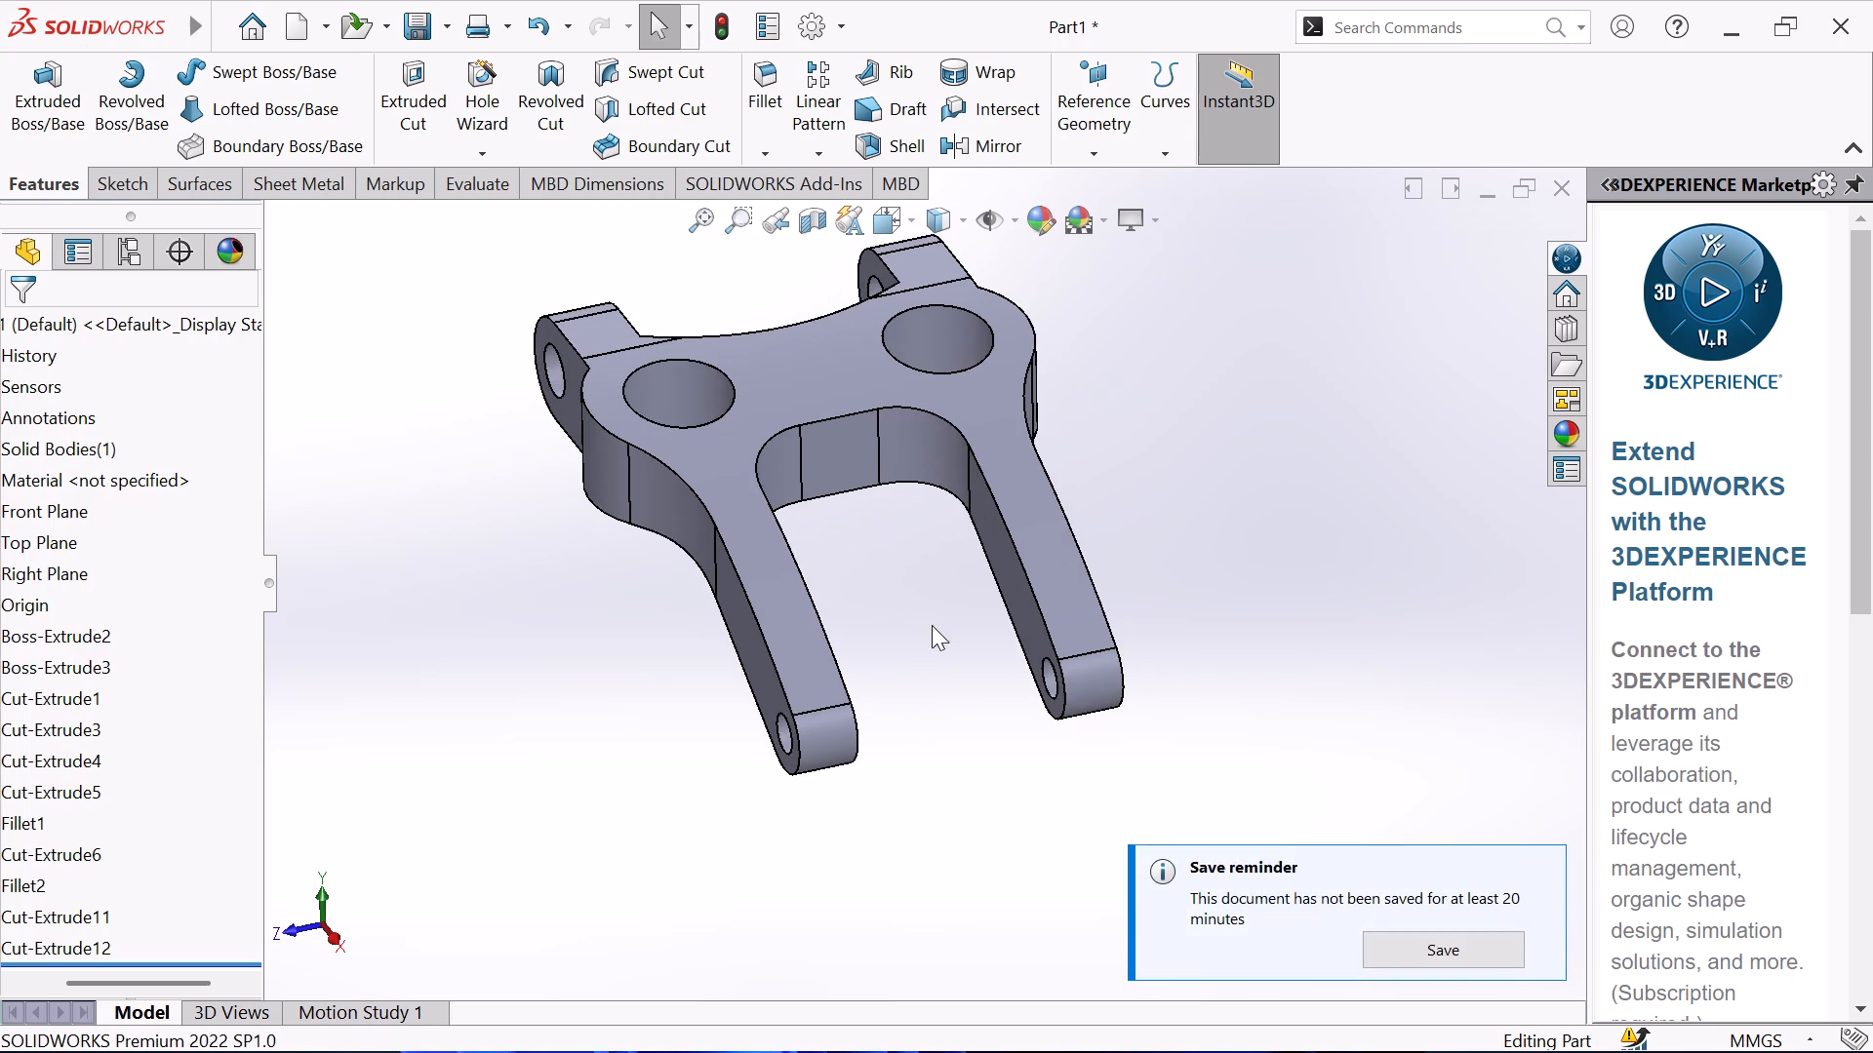
middle_drag(933, 618, 1147, 908)
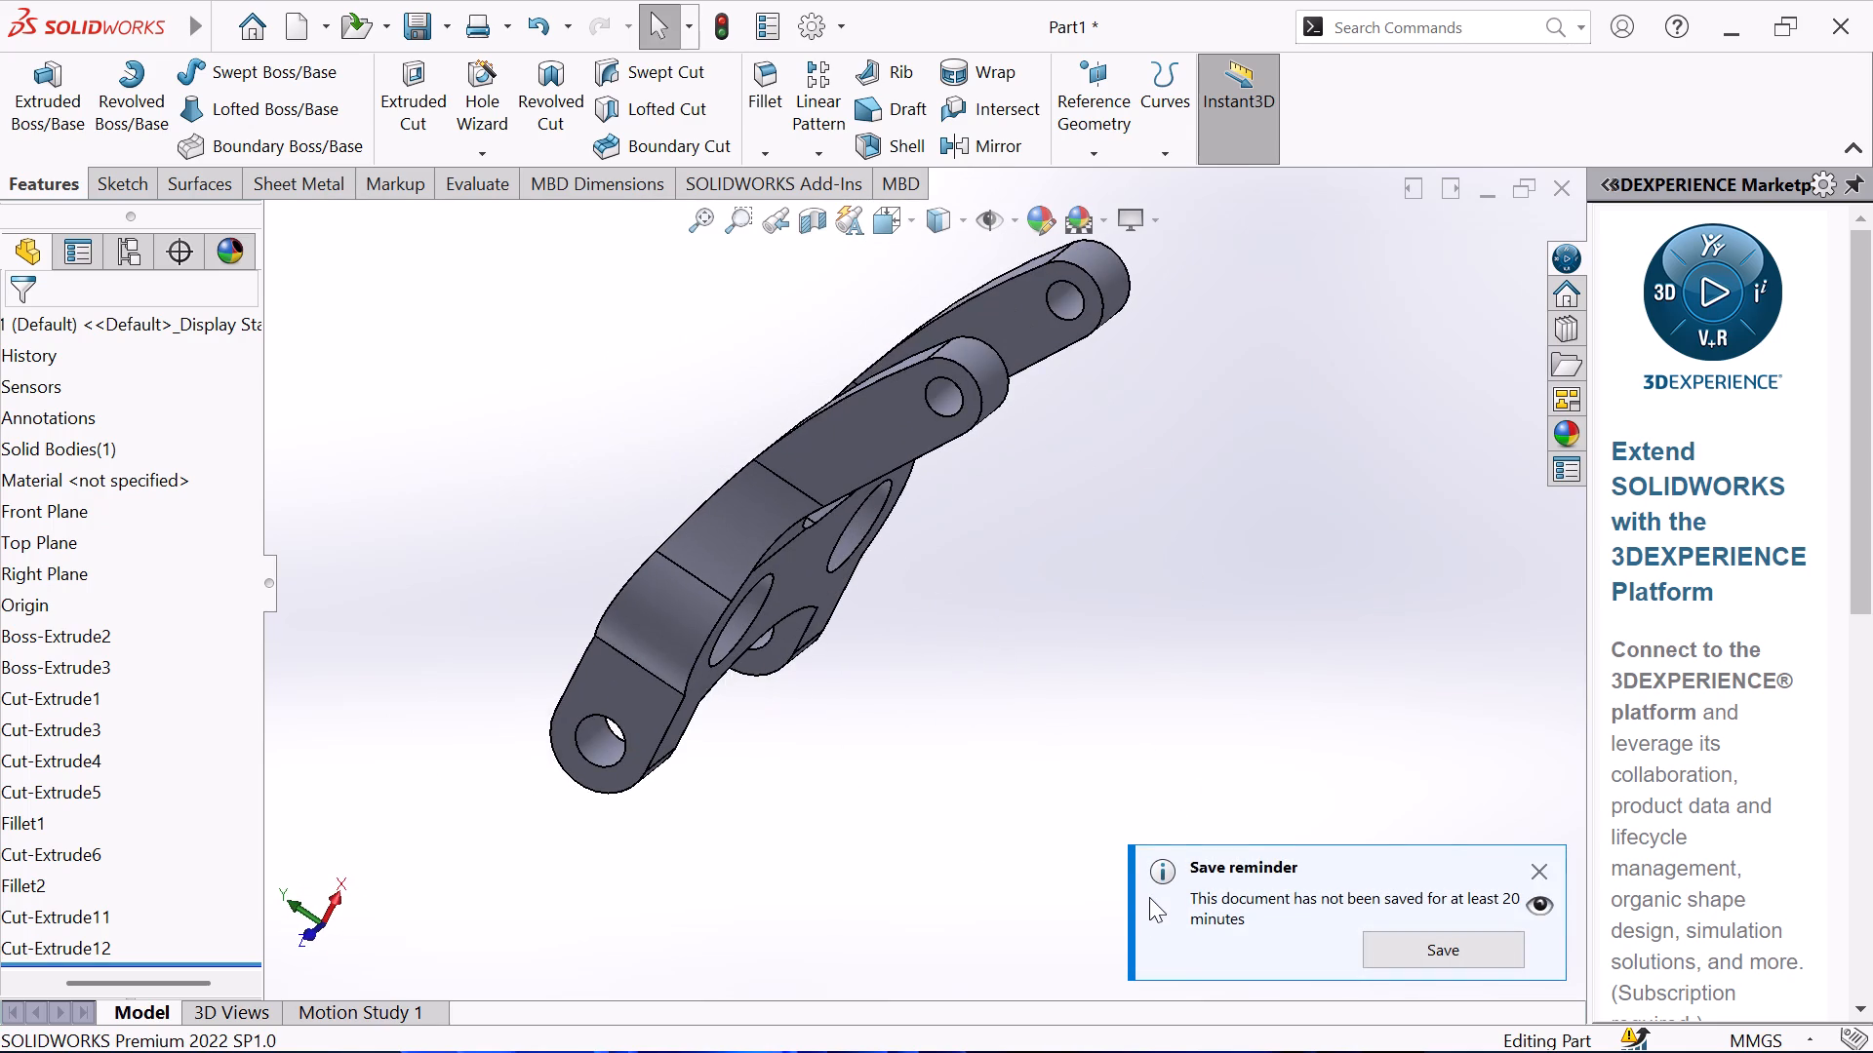
middle_drag(1133, 590, 1303, 836)
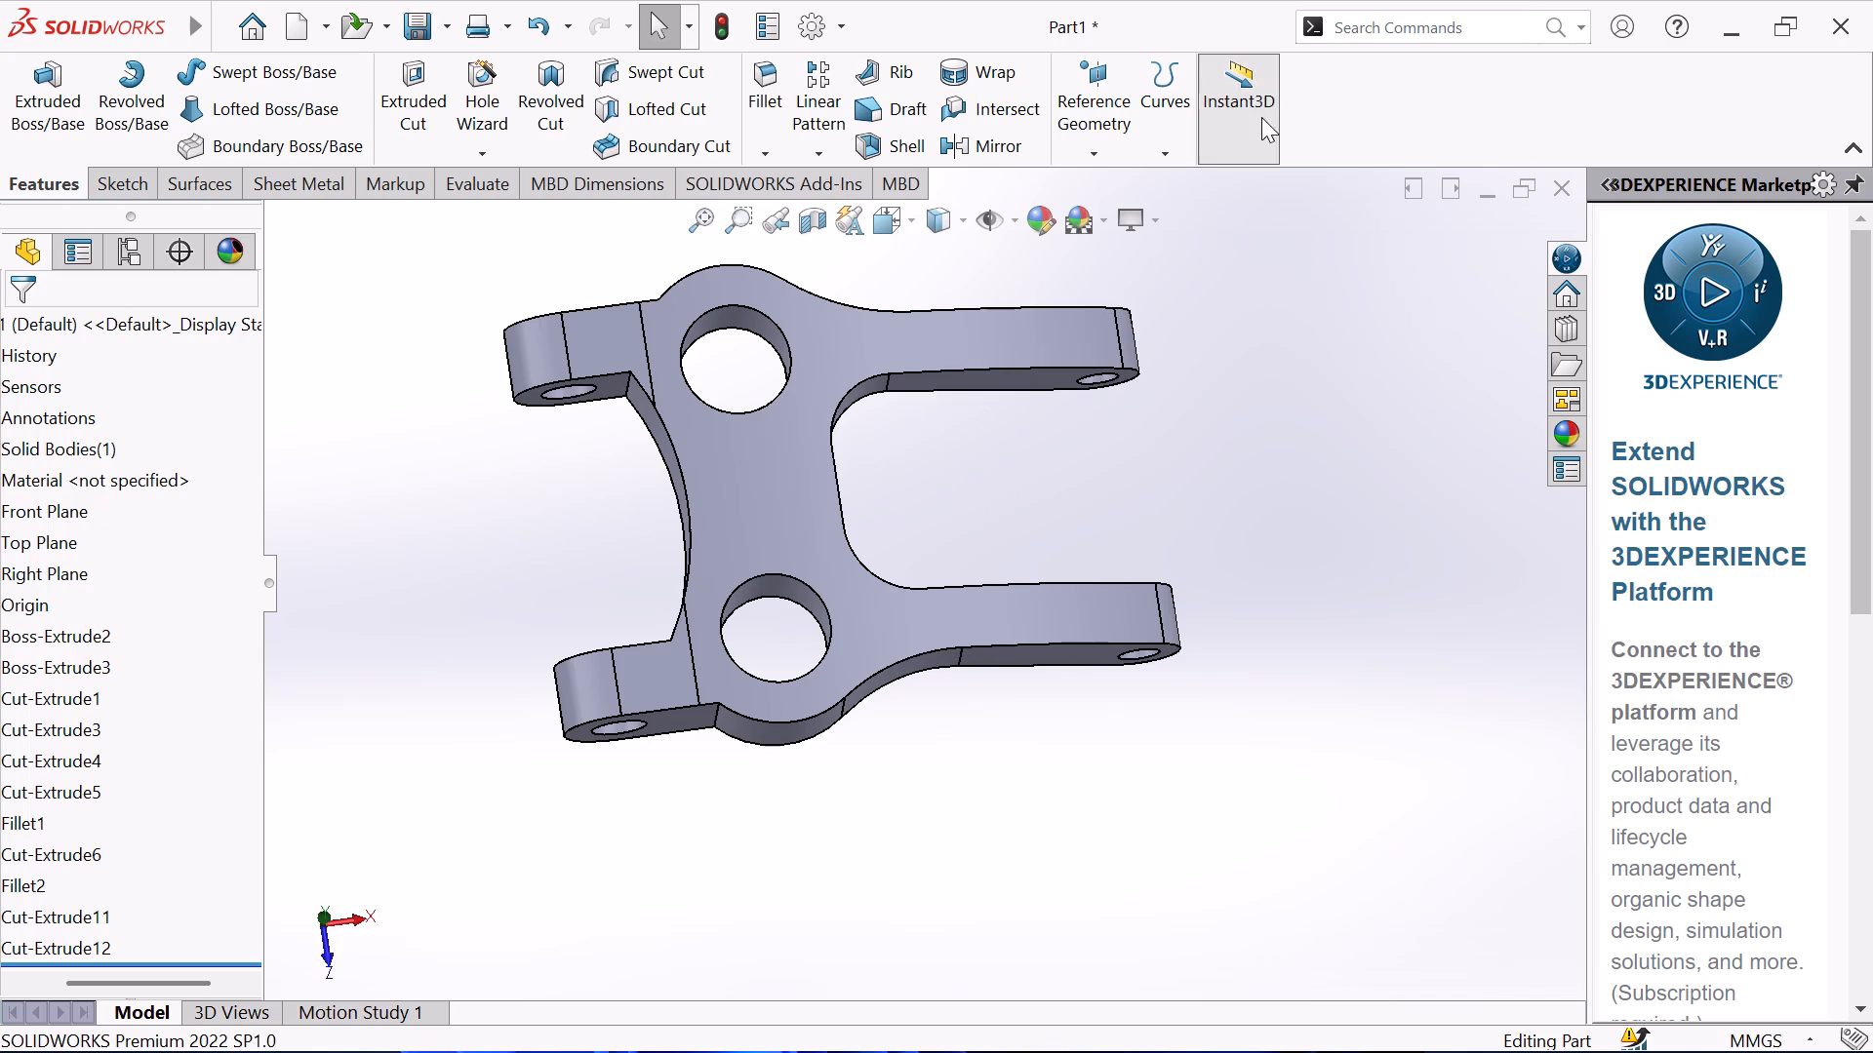
Fillet the two vertical edges where the short lugs meet the outer sides of the bosses with an 8 mm radius.
click(759, 83)
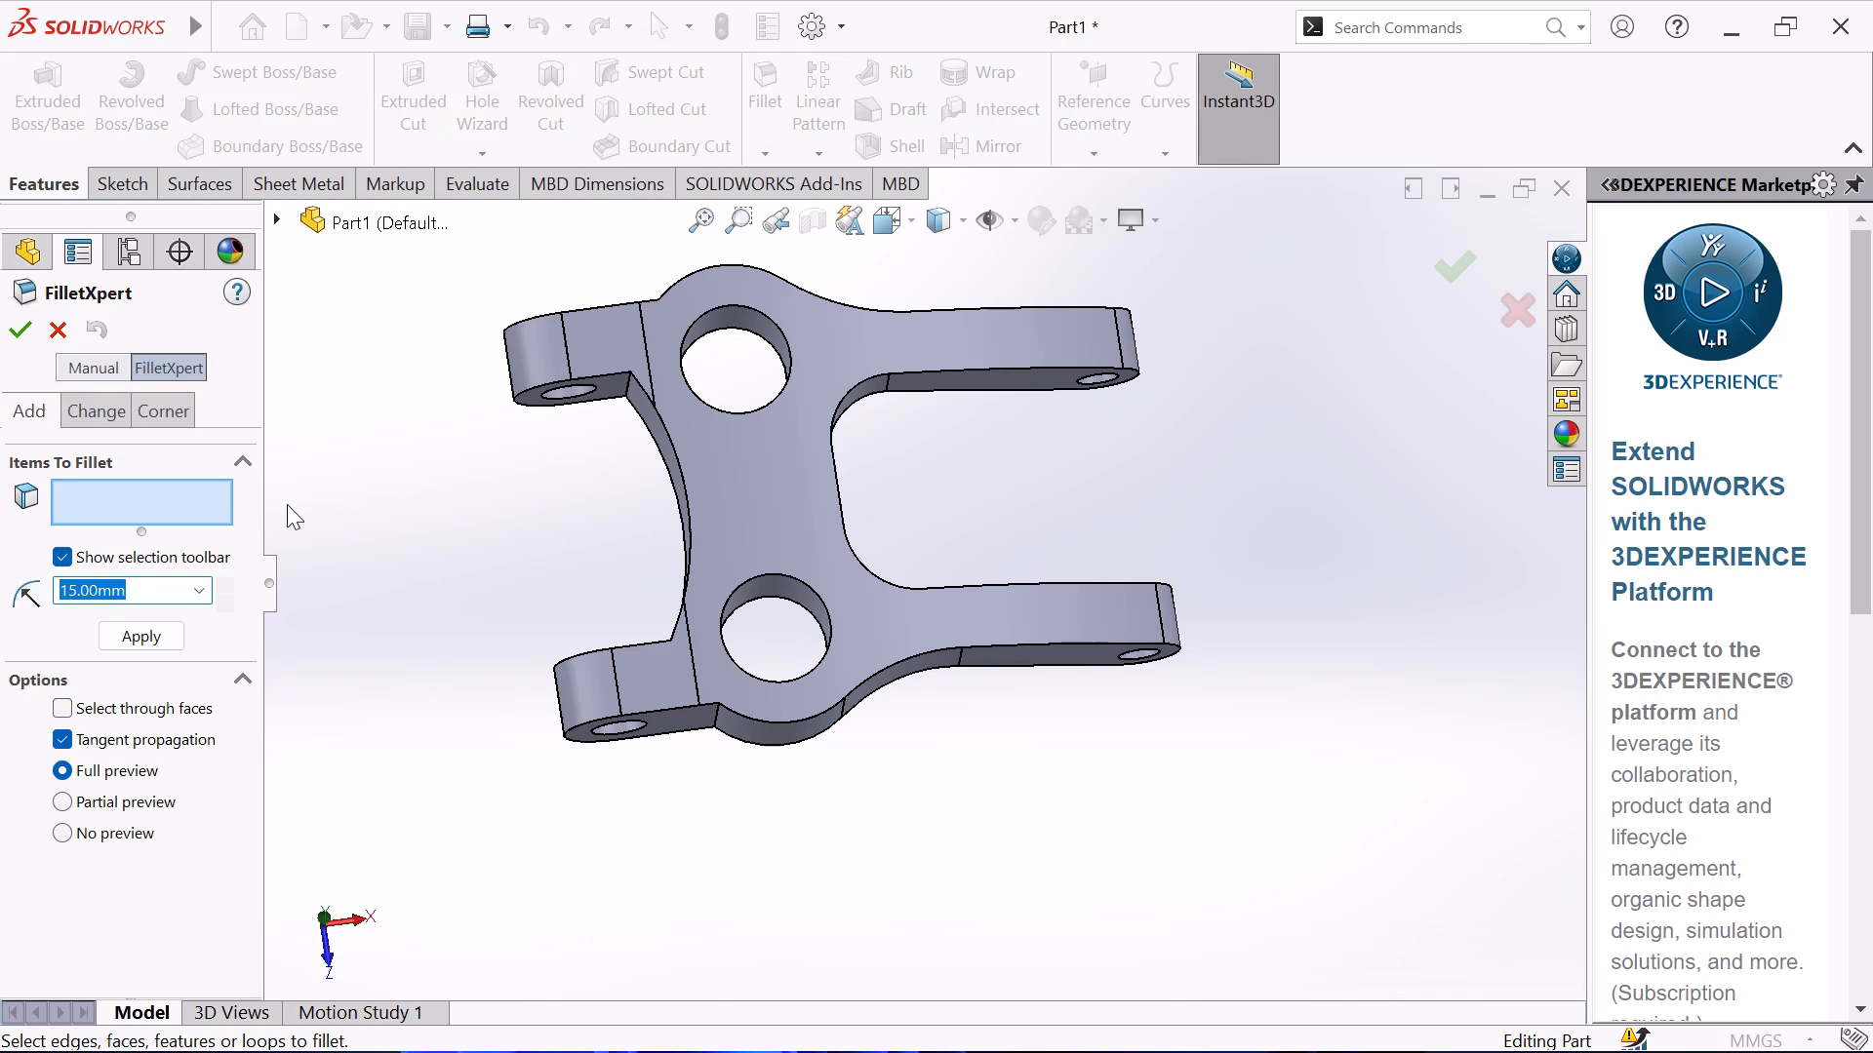
key(8)
key(Return)
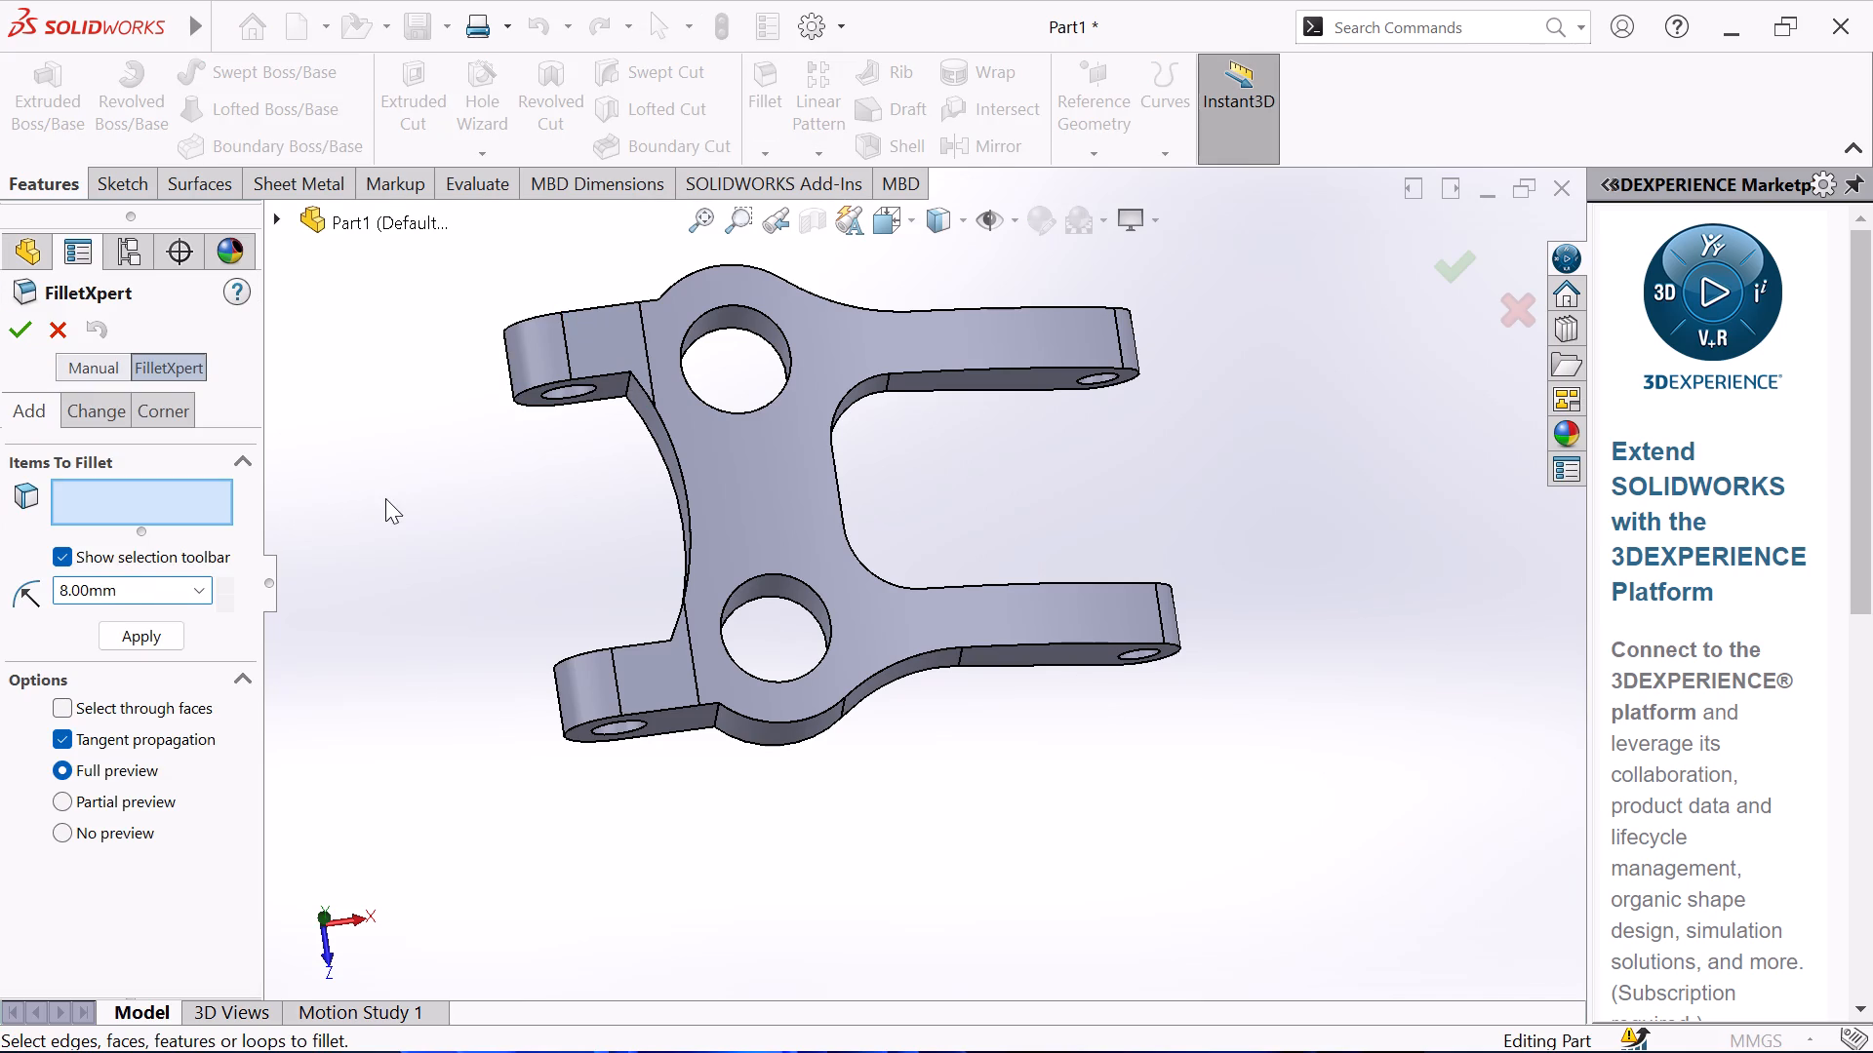
middle_drag(388, 496, 423, 732)
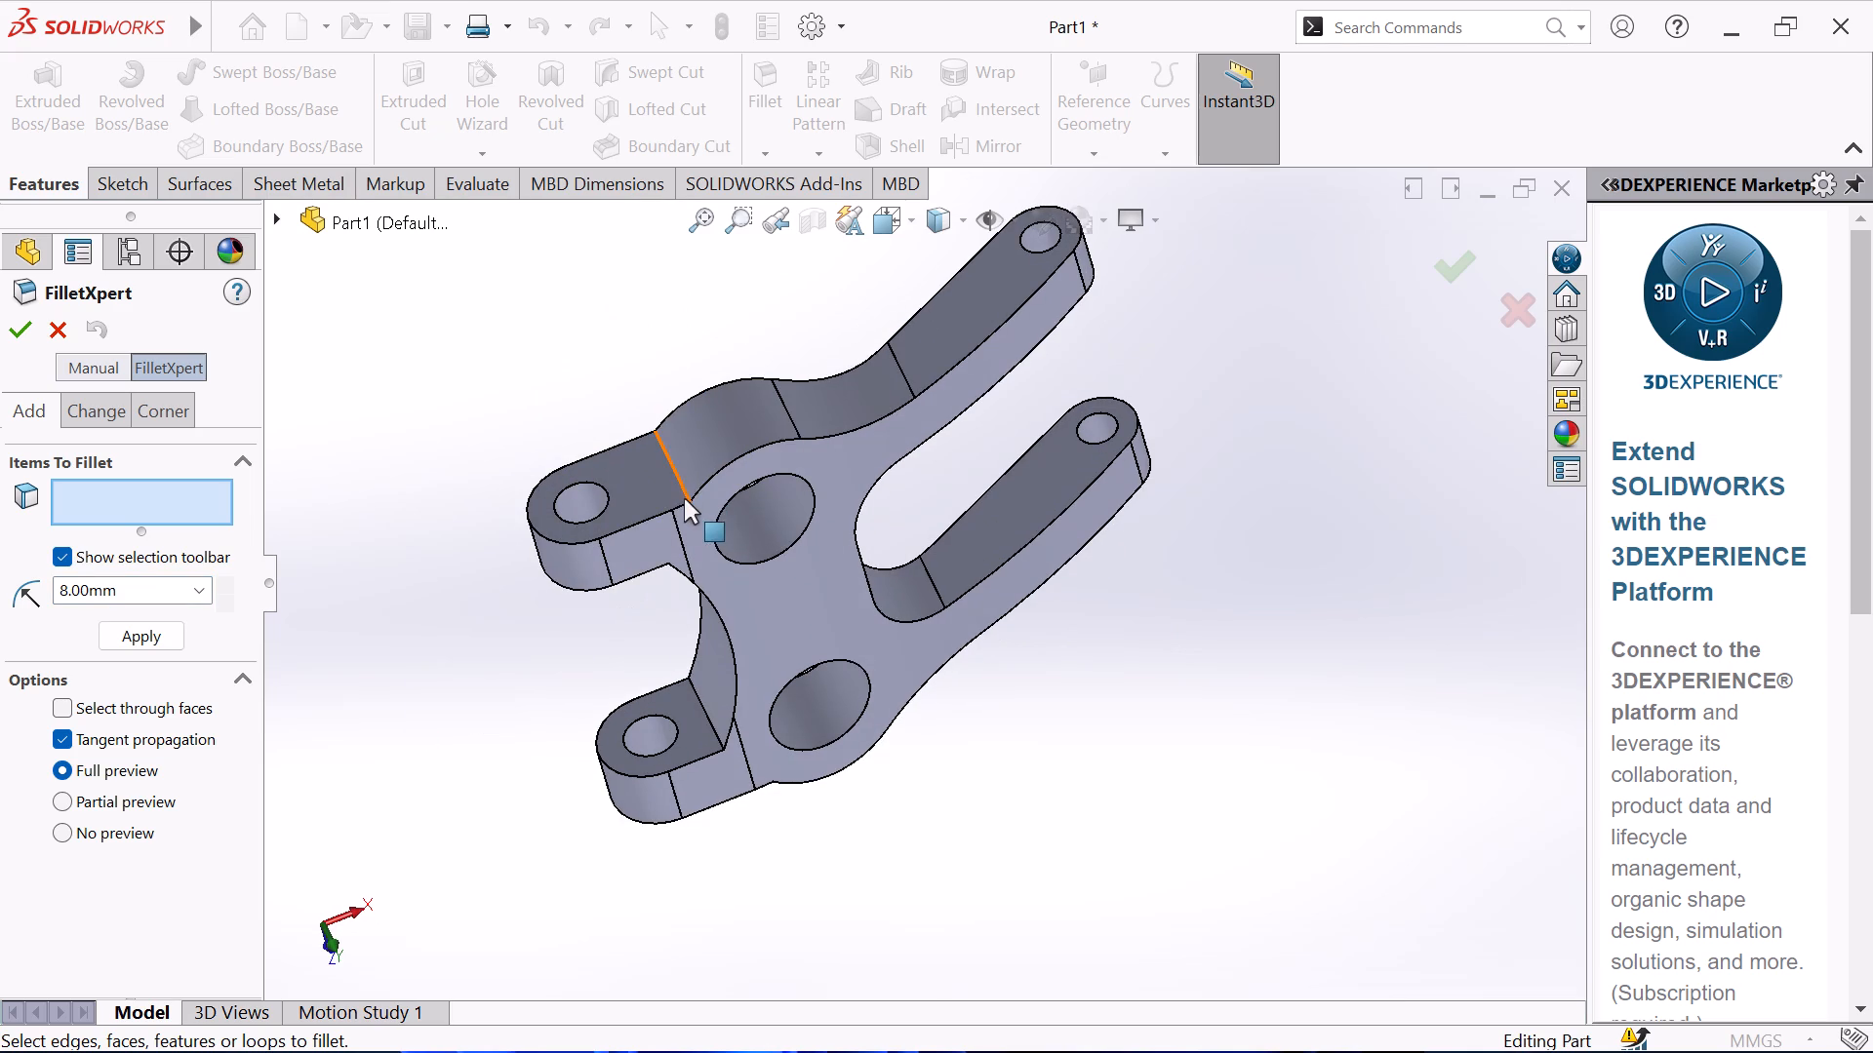
click(686, 494)
middle_drag(545, 612, 492, 314)
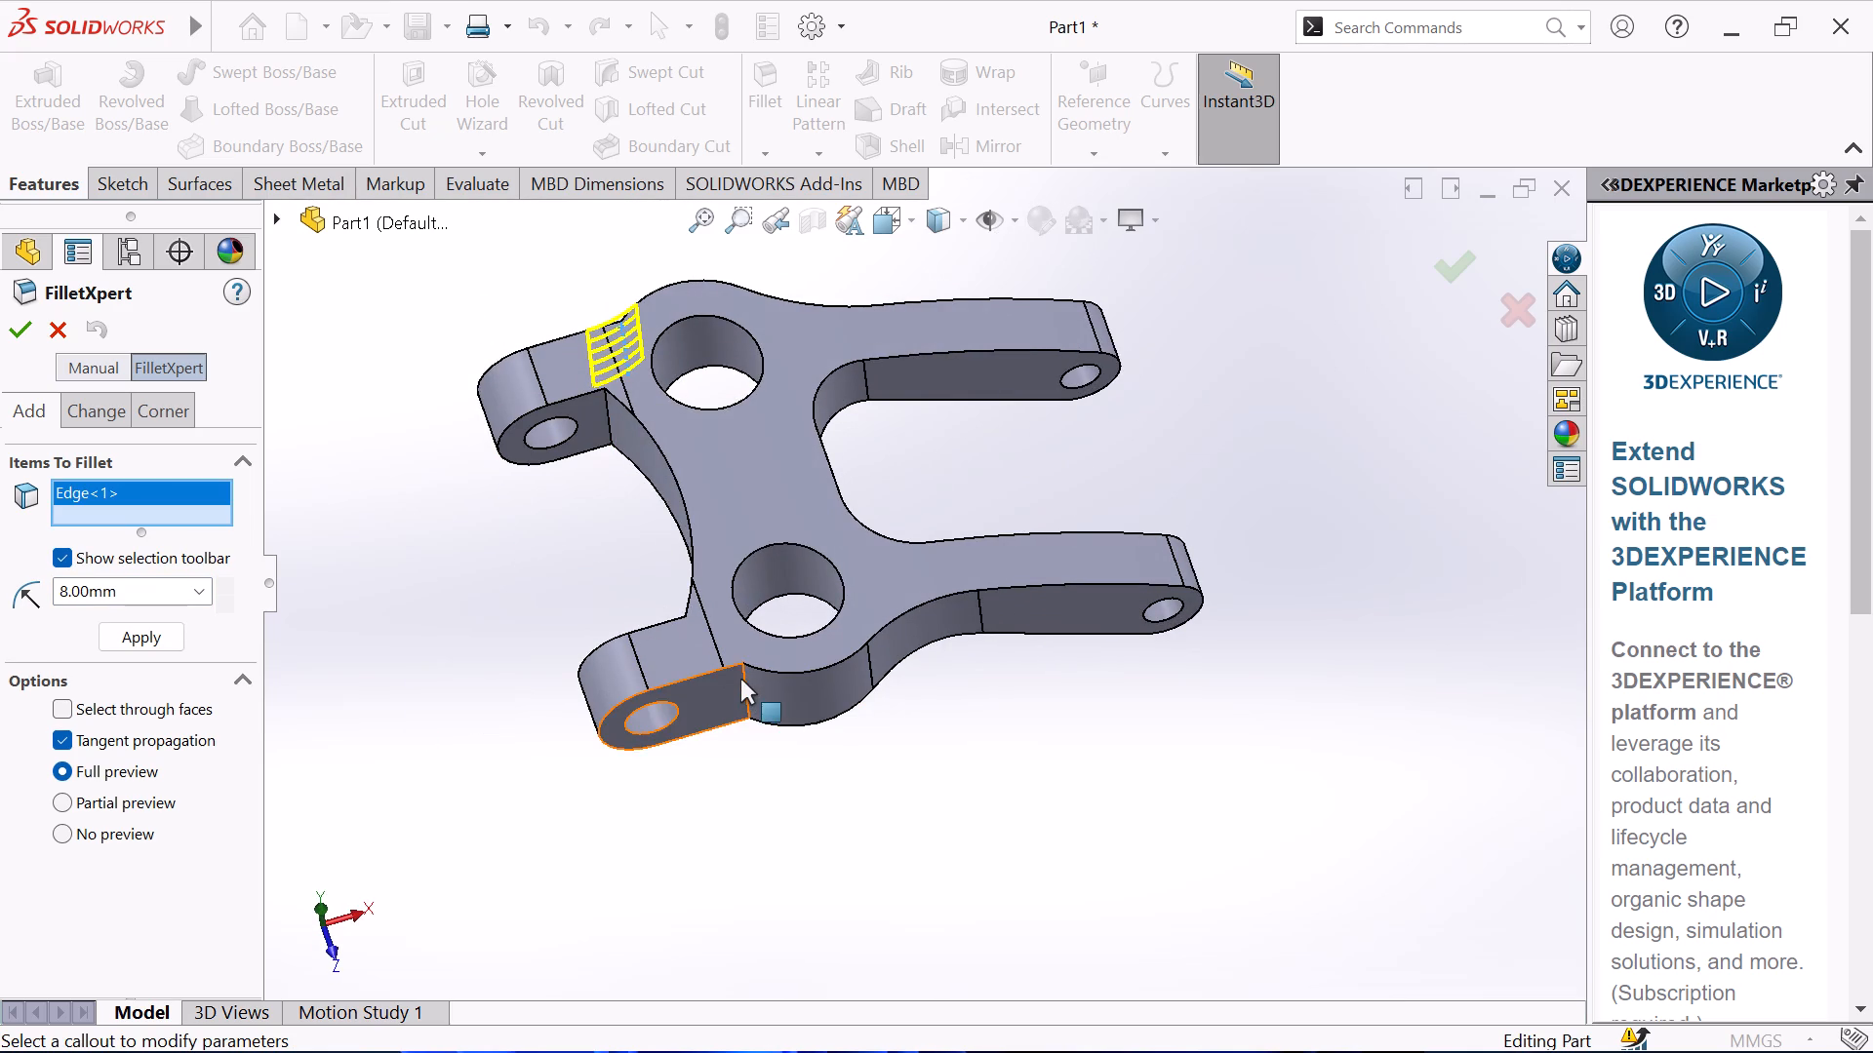
click(744, 678)
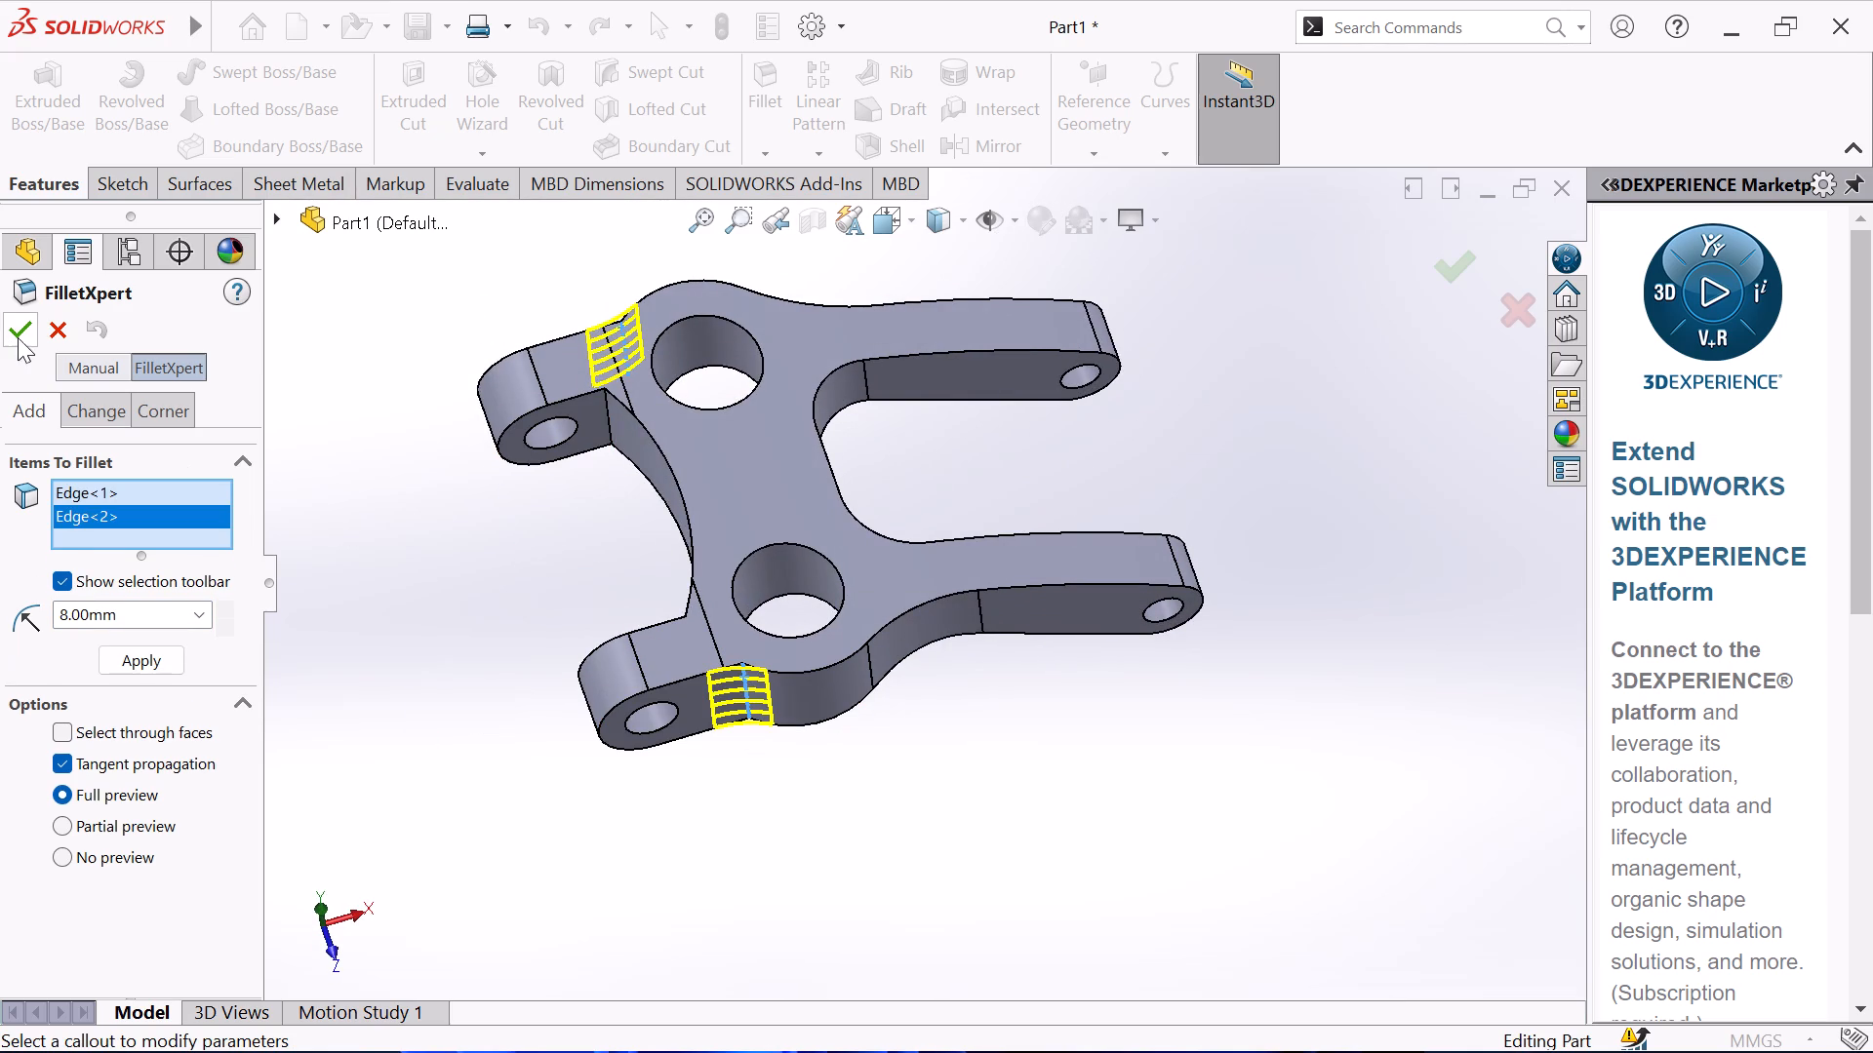
click(21, 334)
click(476, 568)
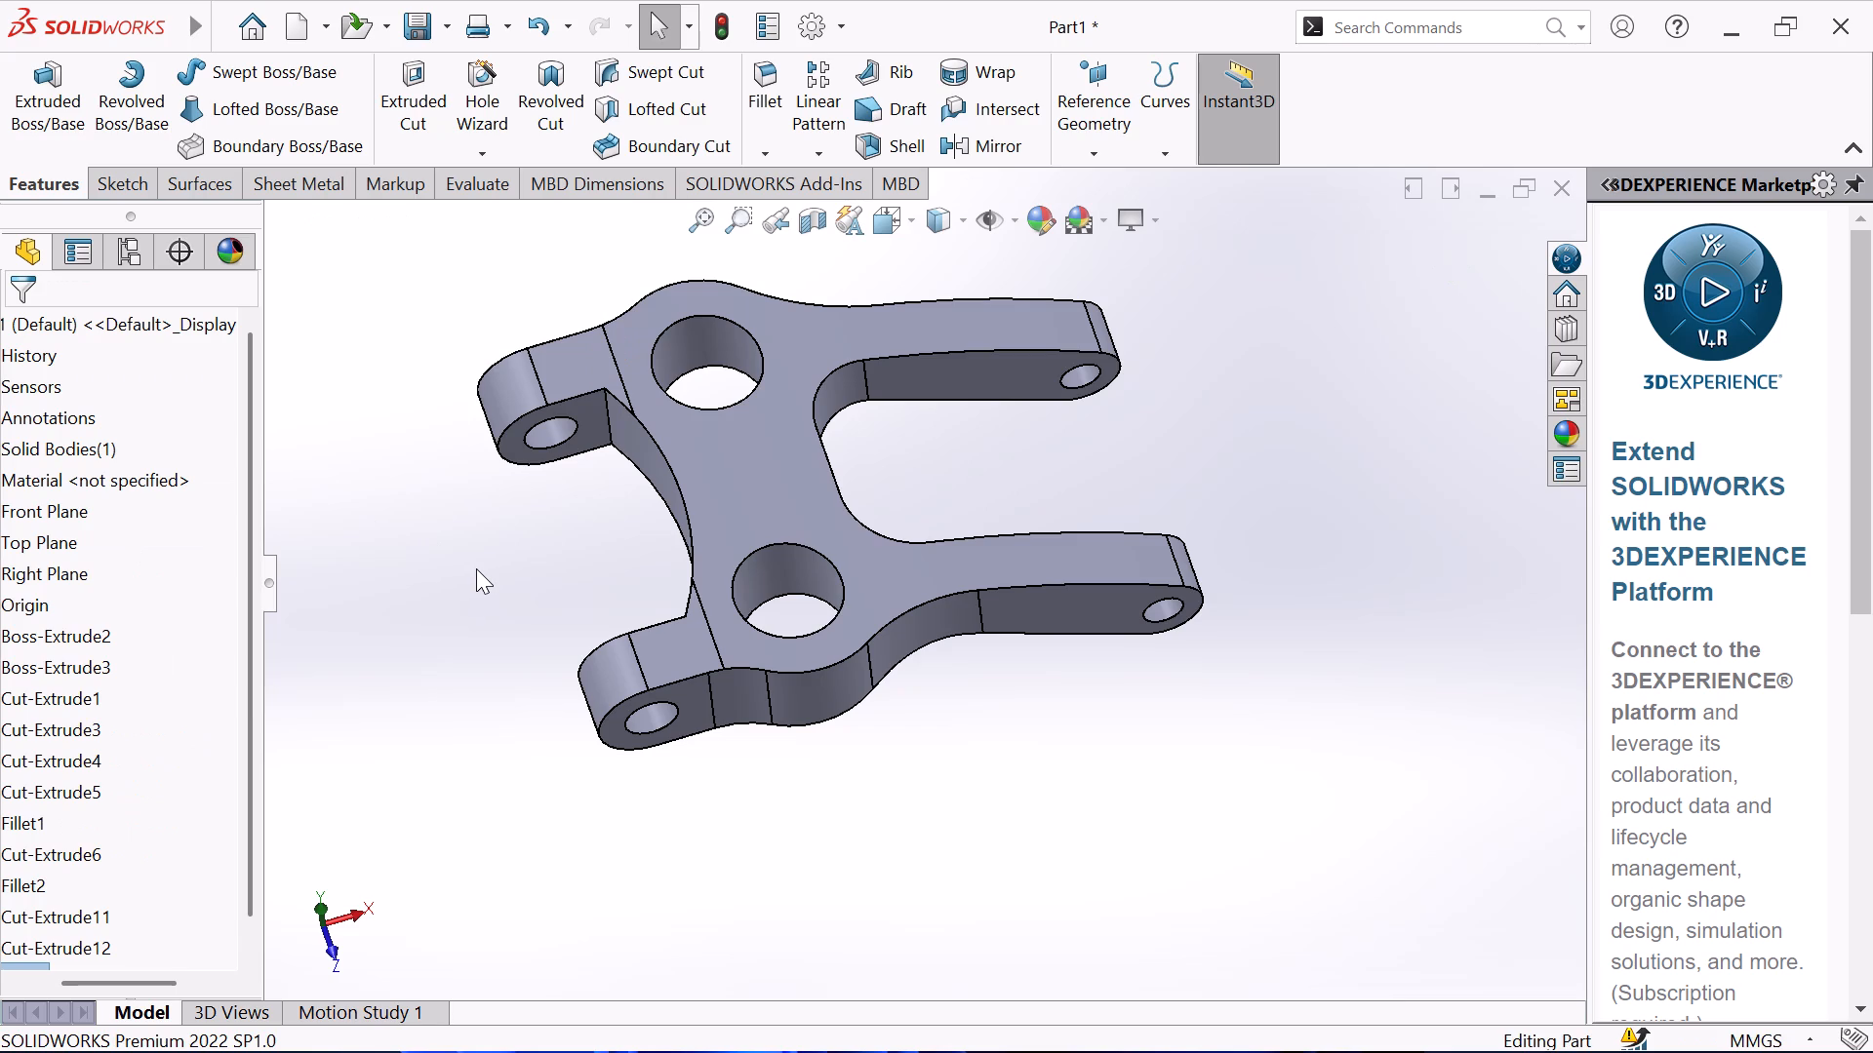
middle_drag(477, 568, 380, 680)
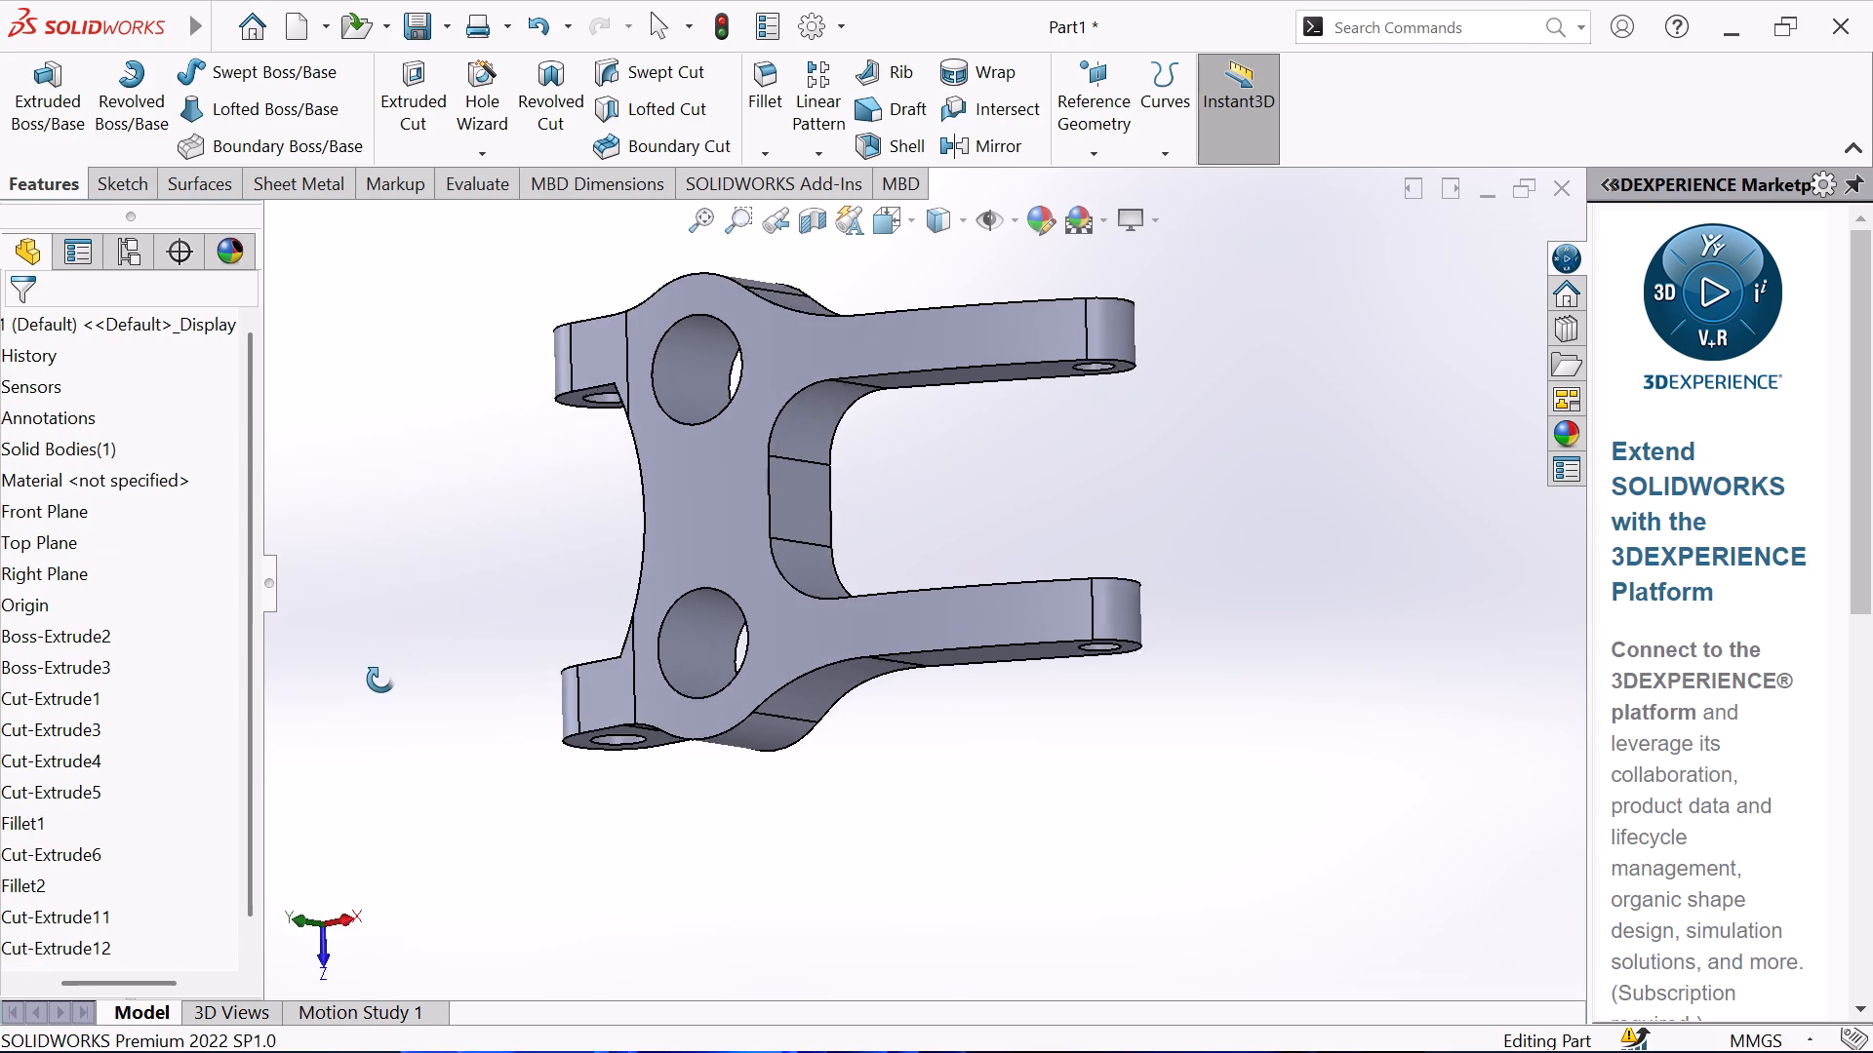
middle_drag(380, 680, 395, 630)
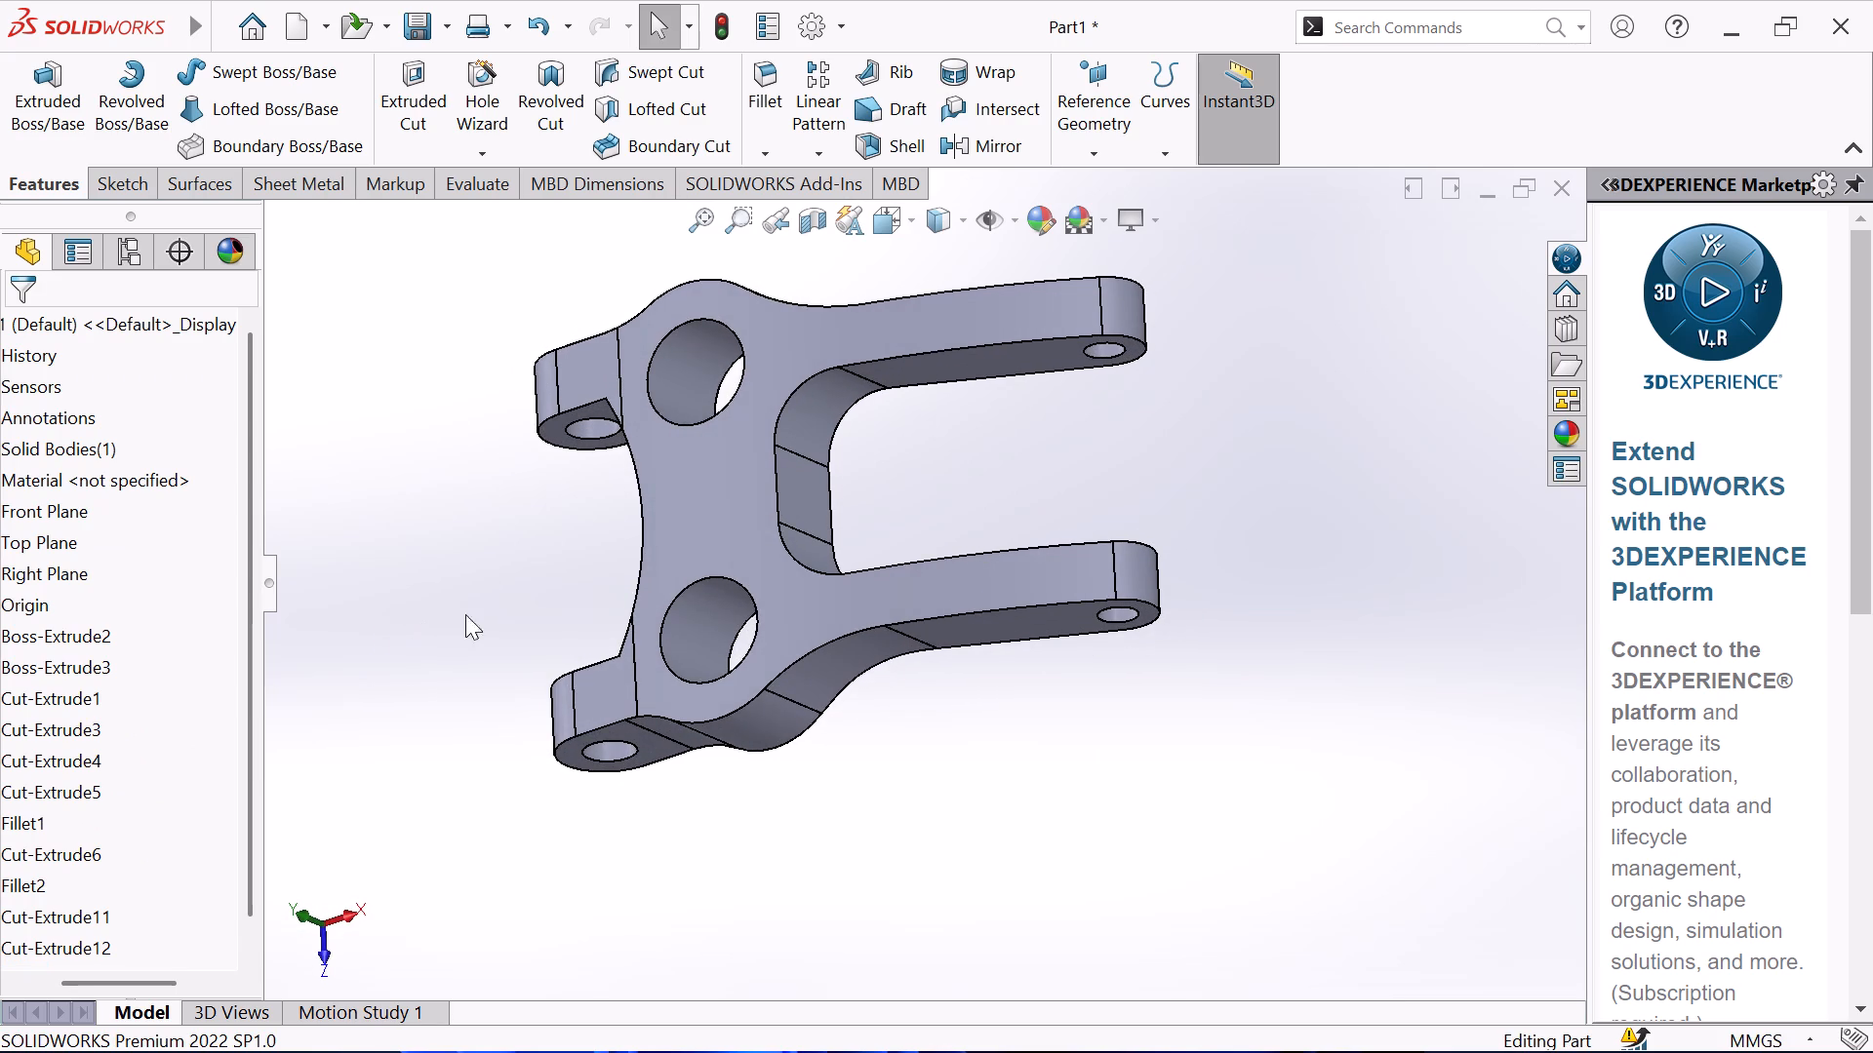
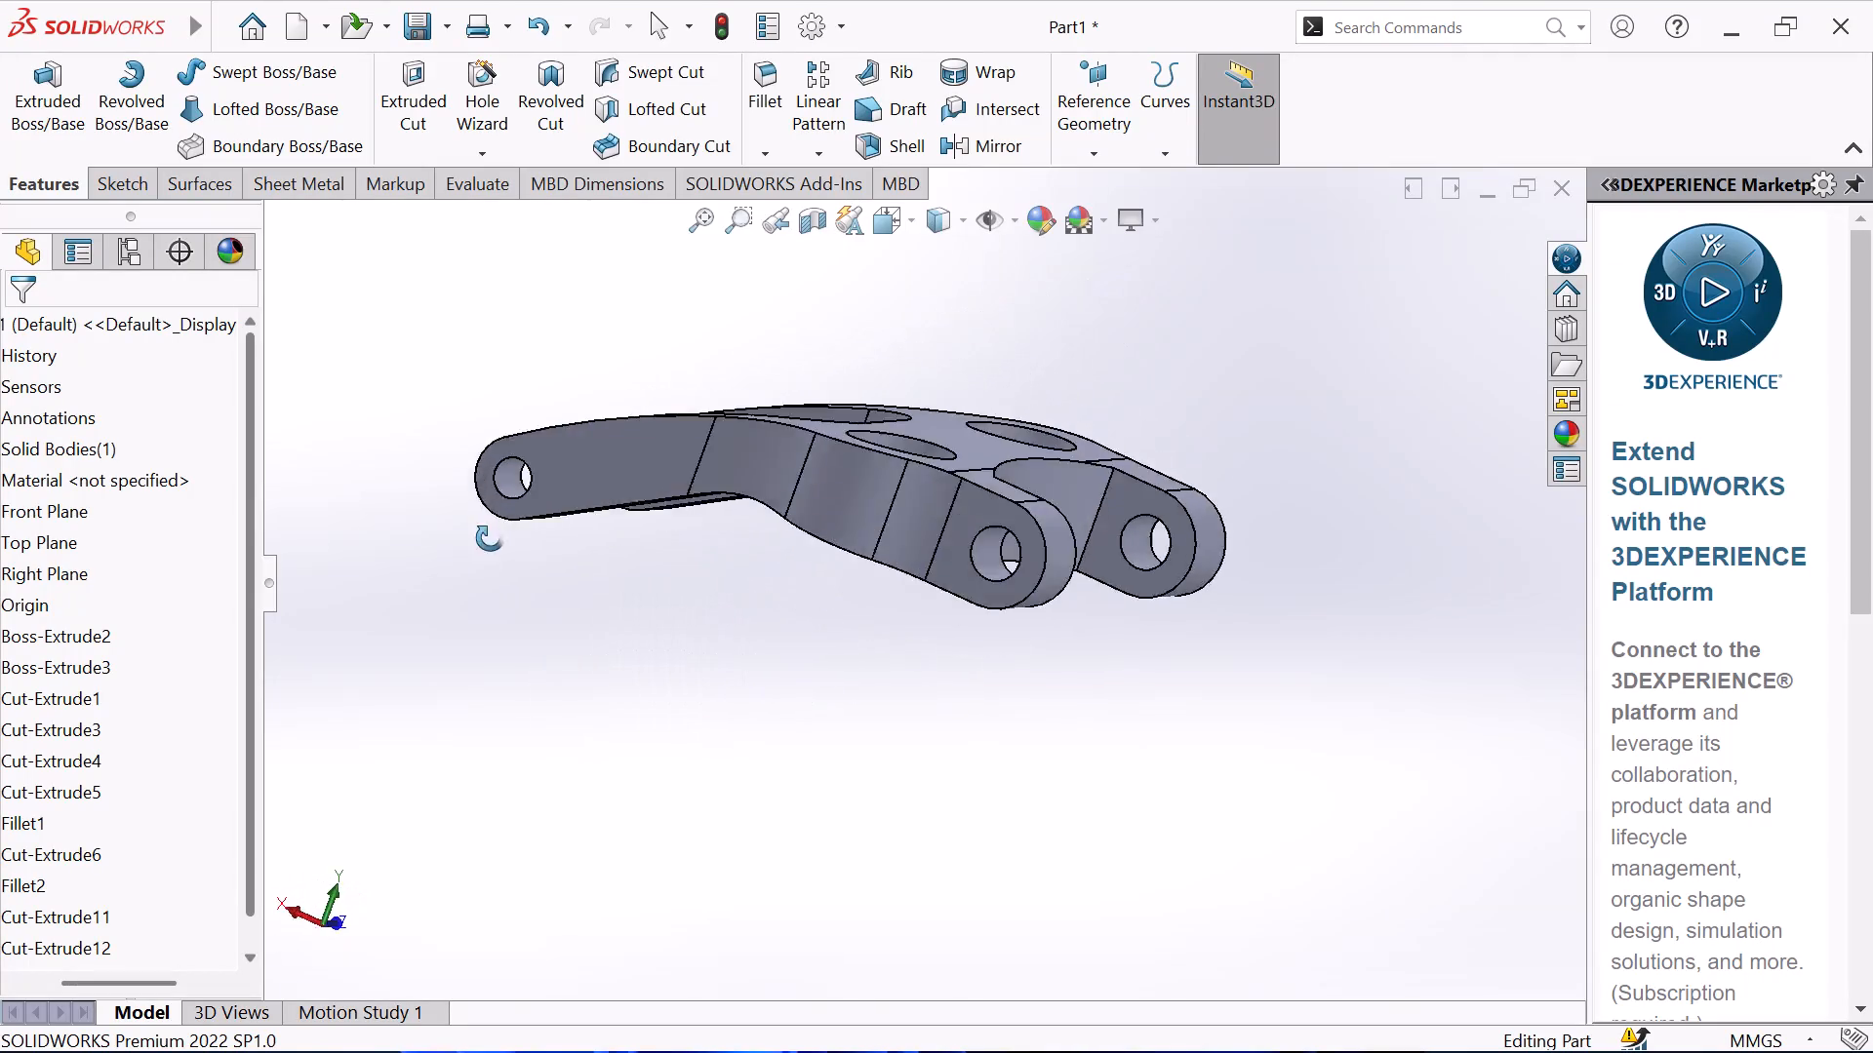
Sketch on the Front Plane and convert the lever's two middle upper curved edges and the vertical edge between them into sketch entities.
scroll(682, 603, down, 2)
middle_drag(697, 603, 579, 703)
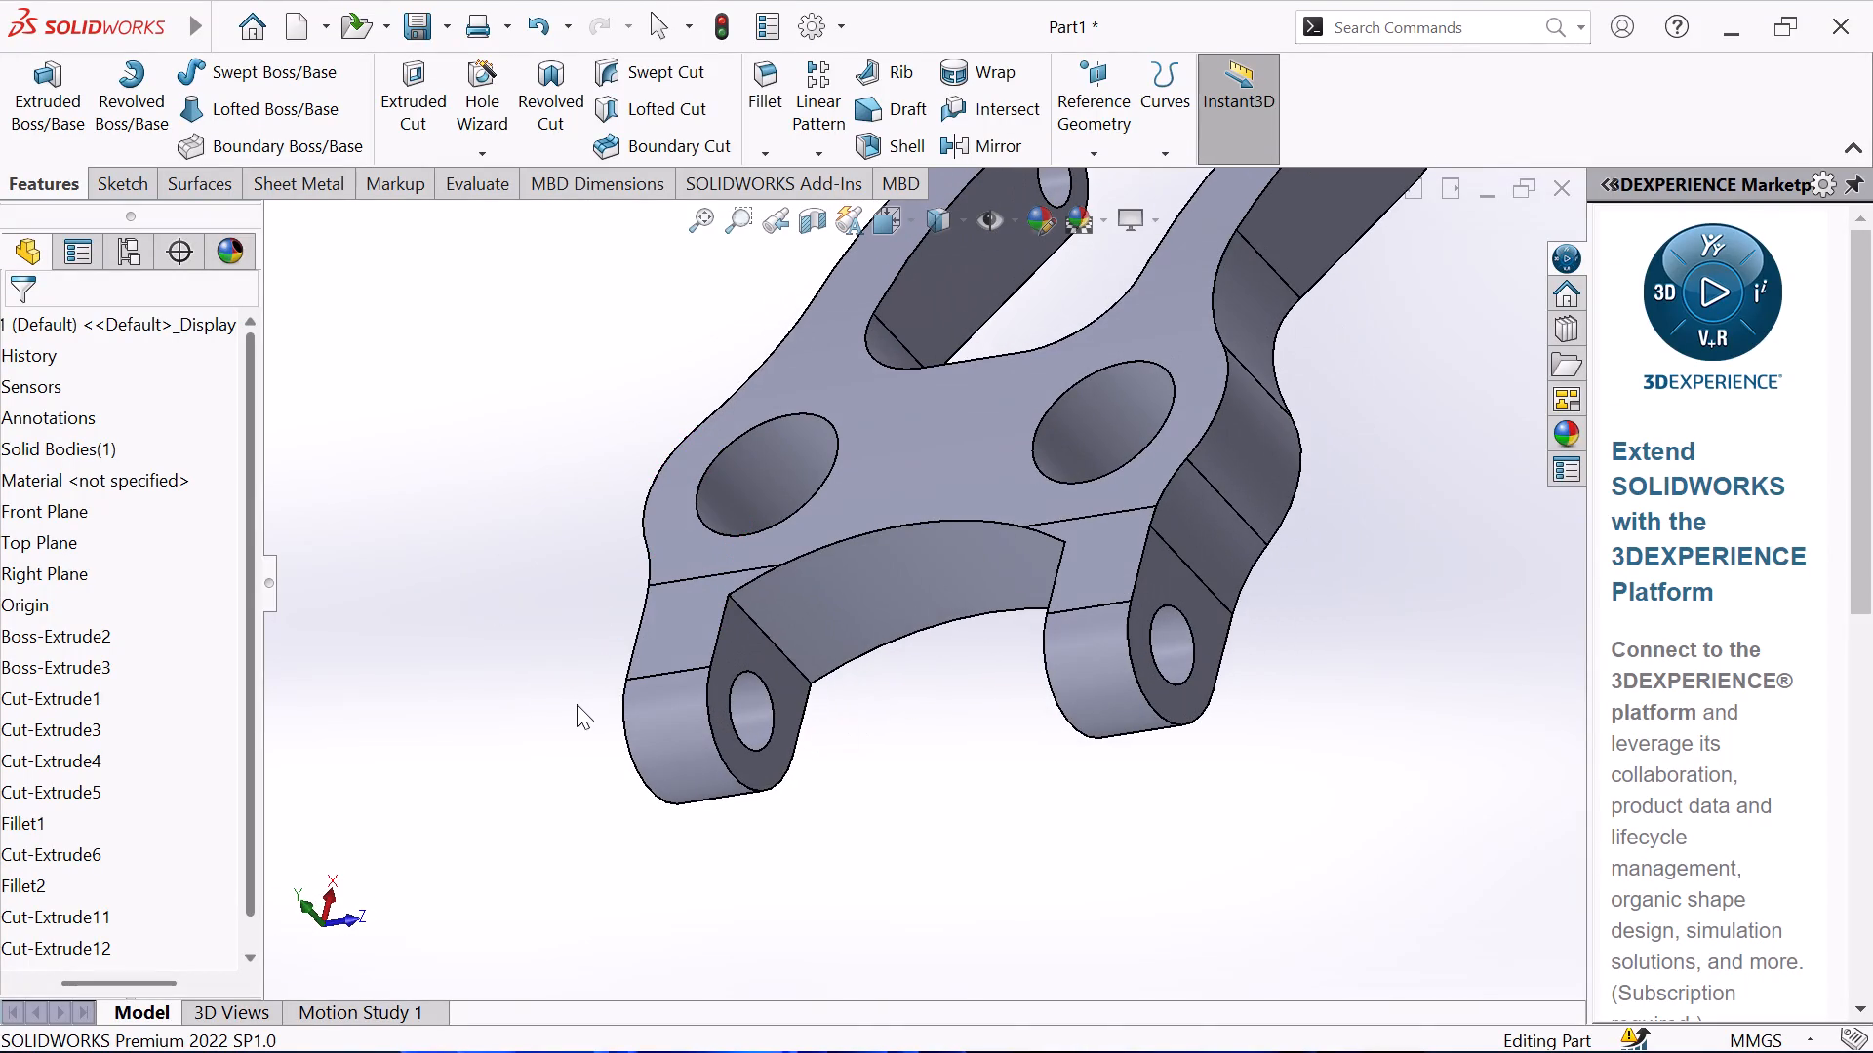
scroll(129, 408, up, 3)
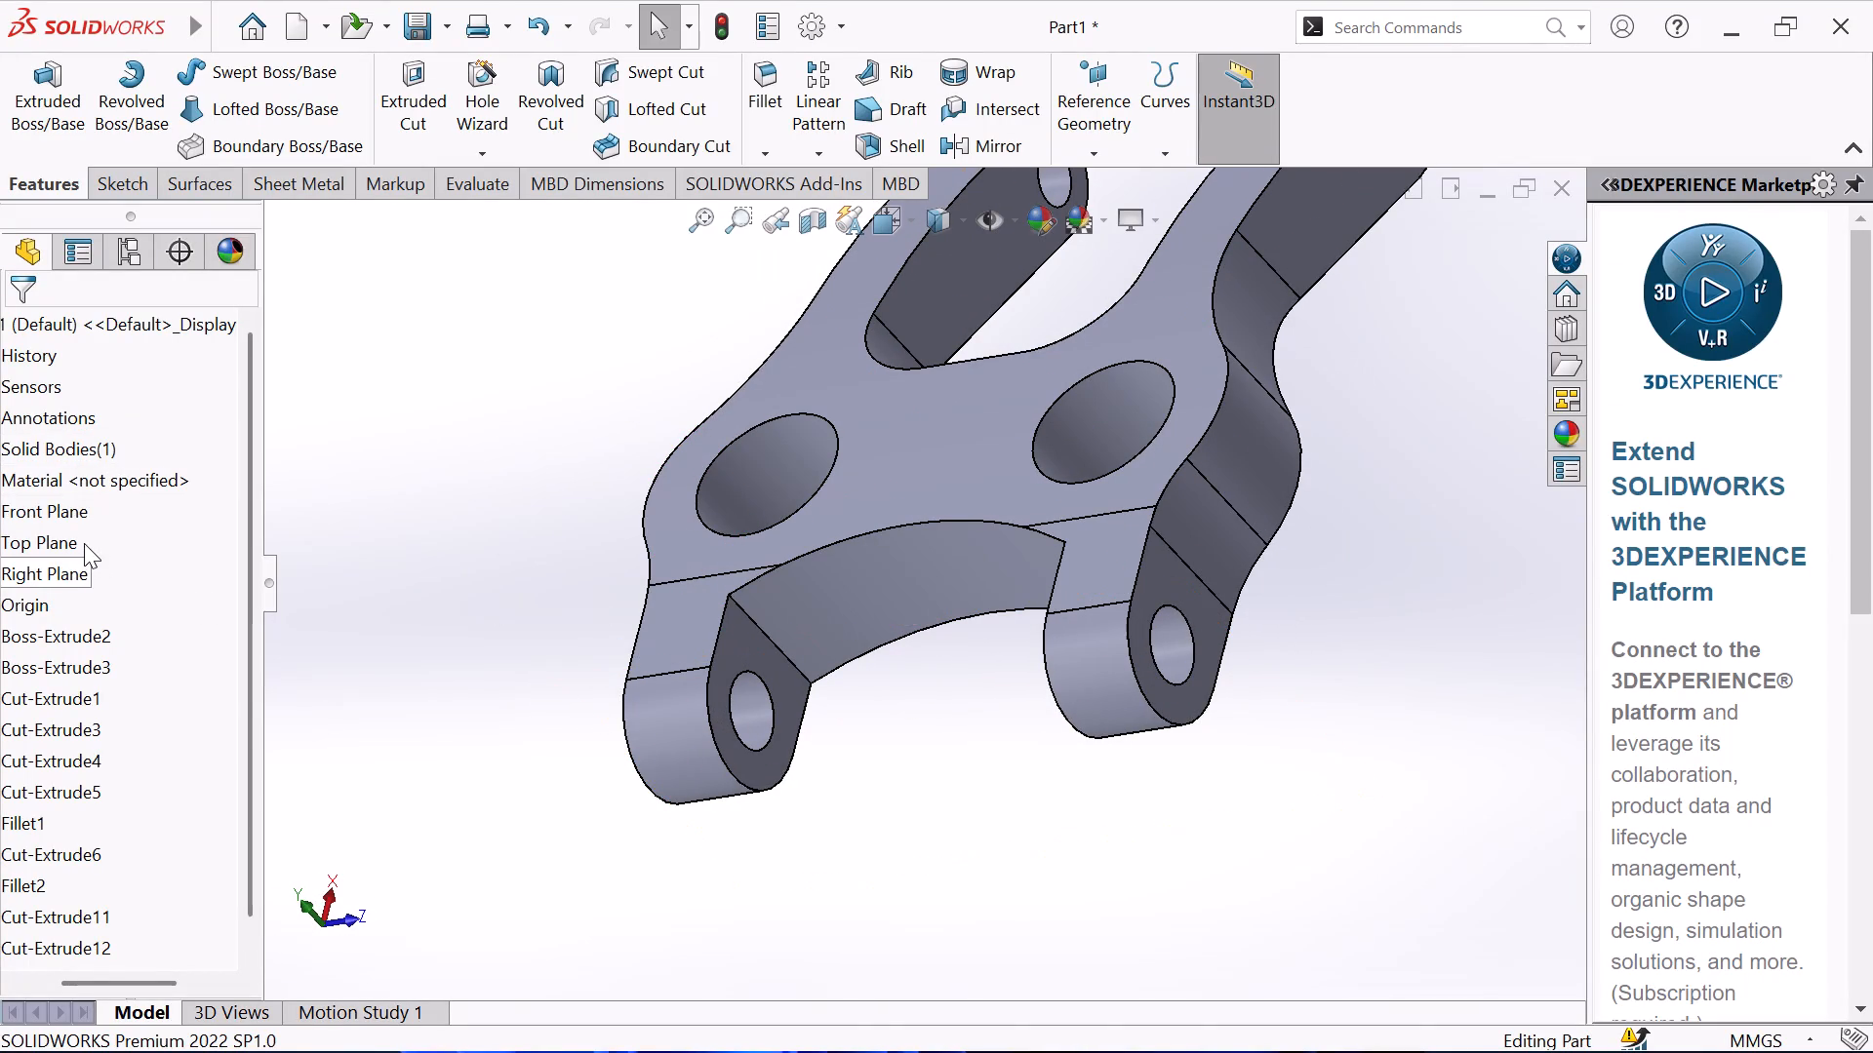
click(81, 506)
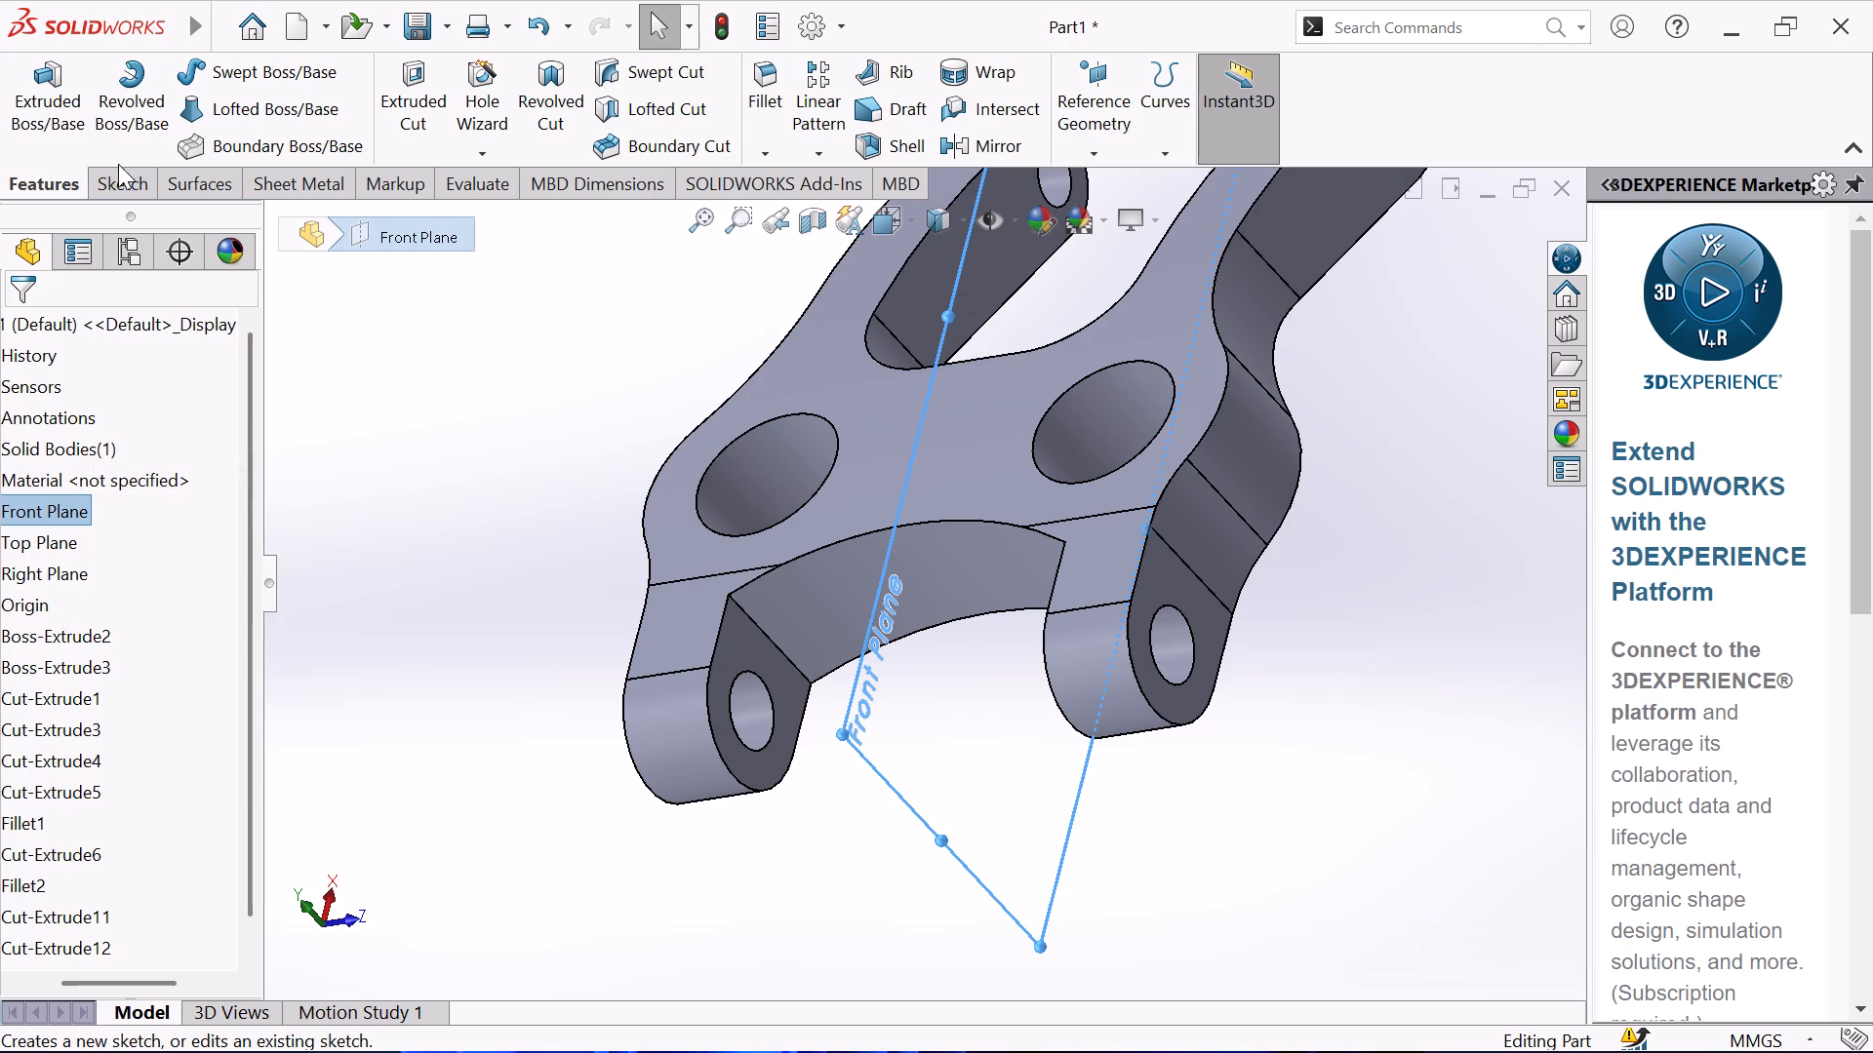
click(117, 185)
click(28, 100)
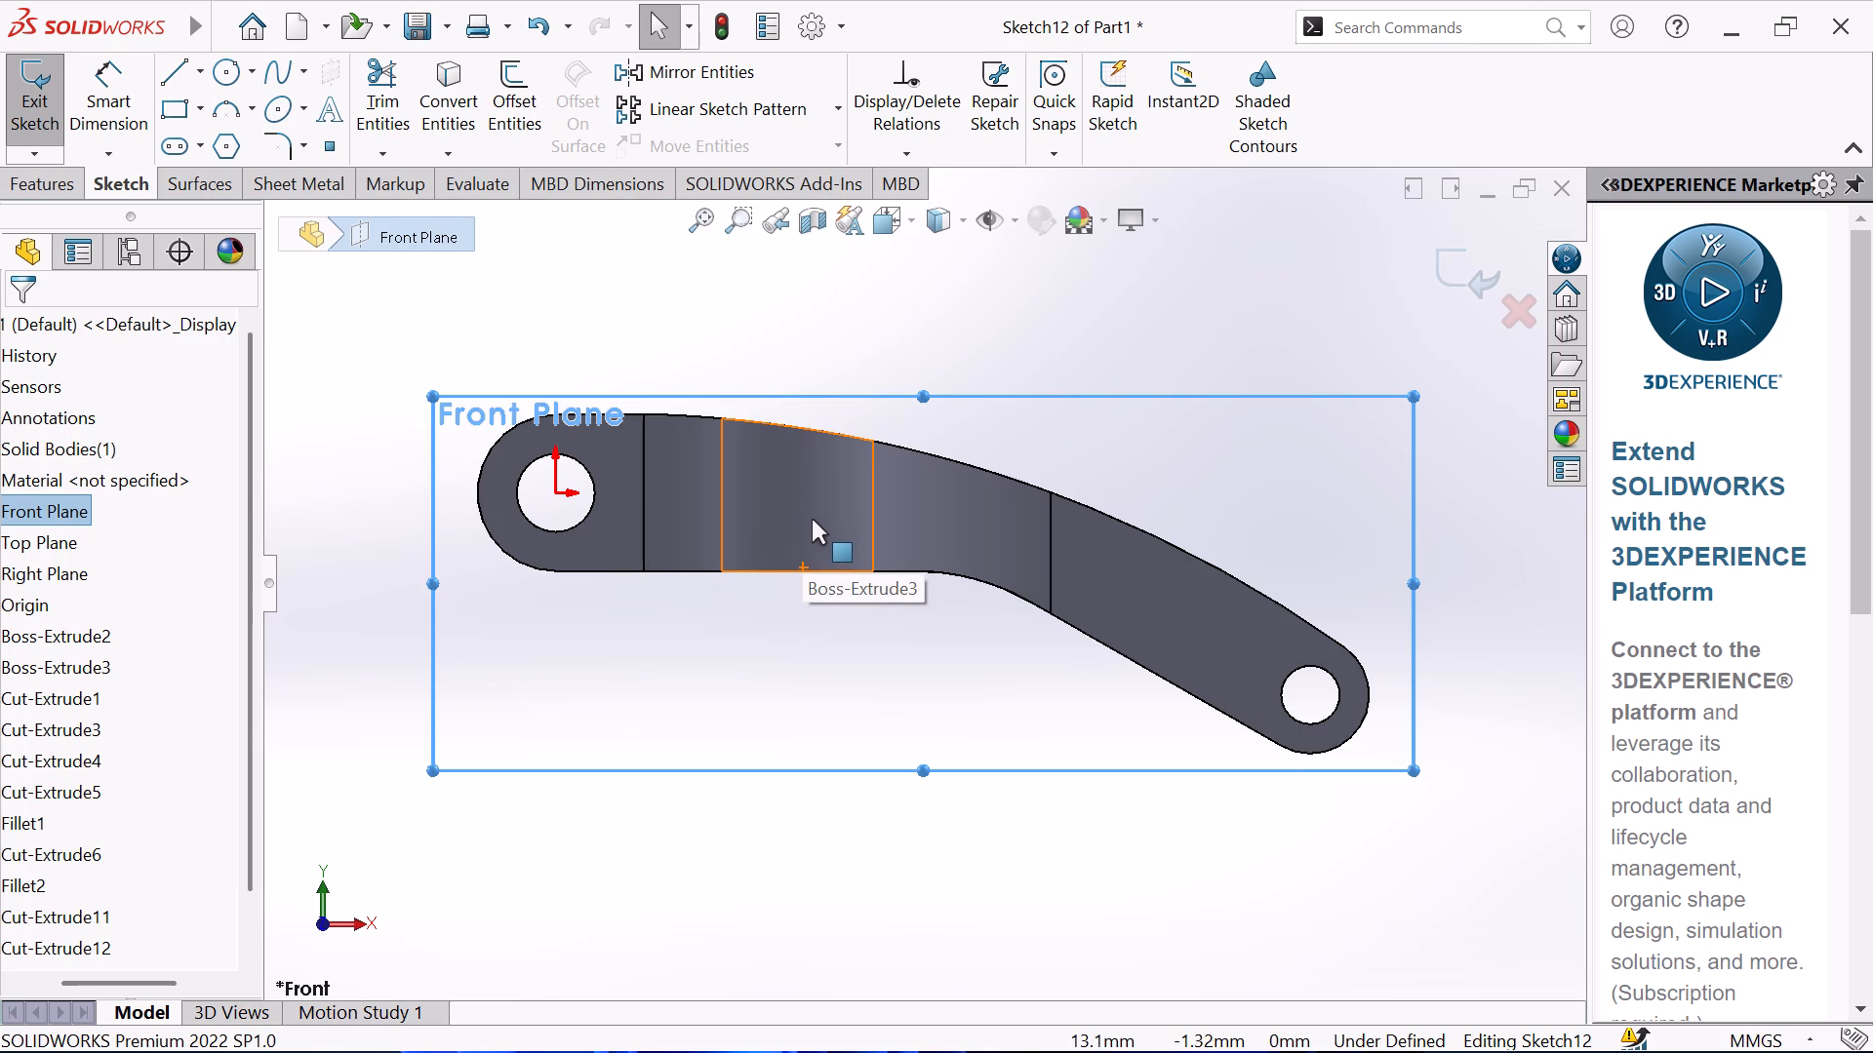
click(866, 436)
click(897, 449)
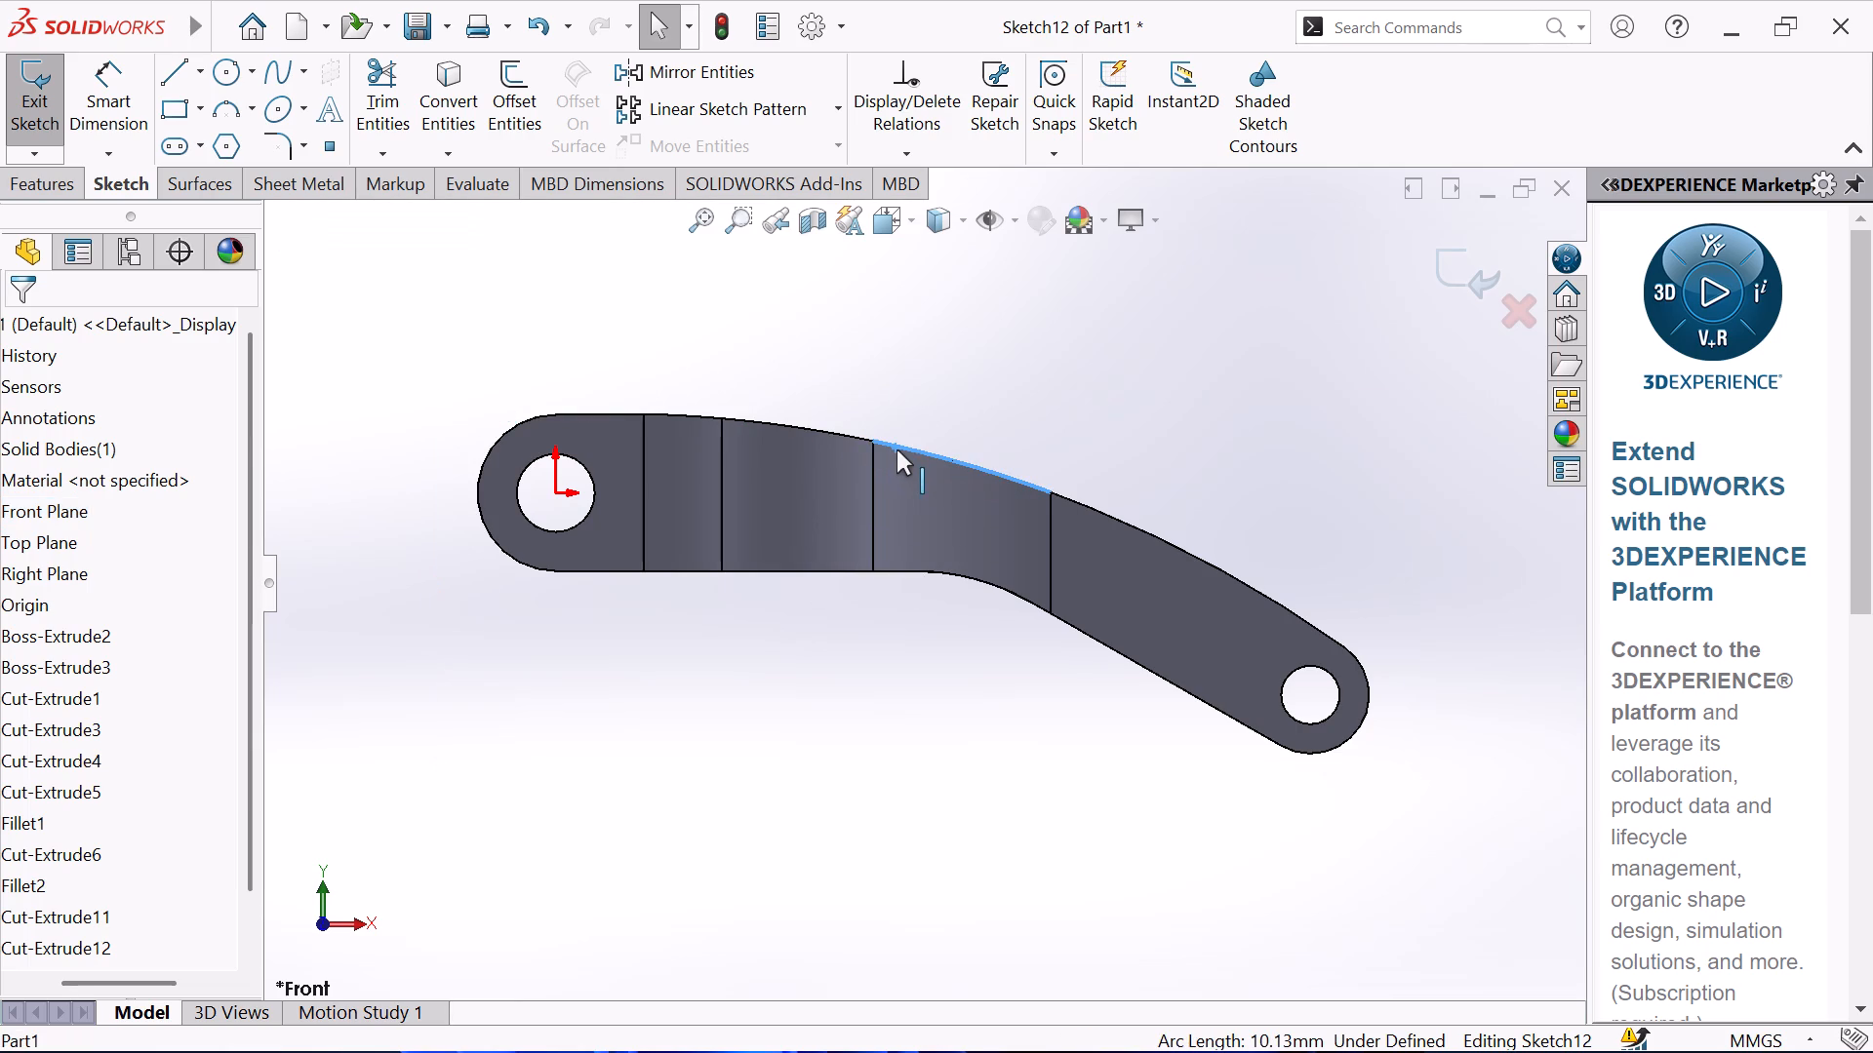
click(455, 119)
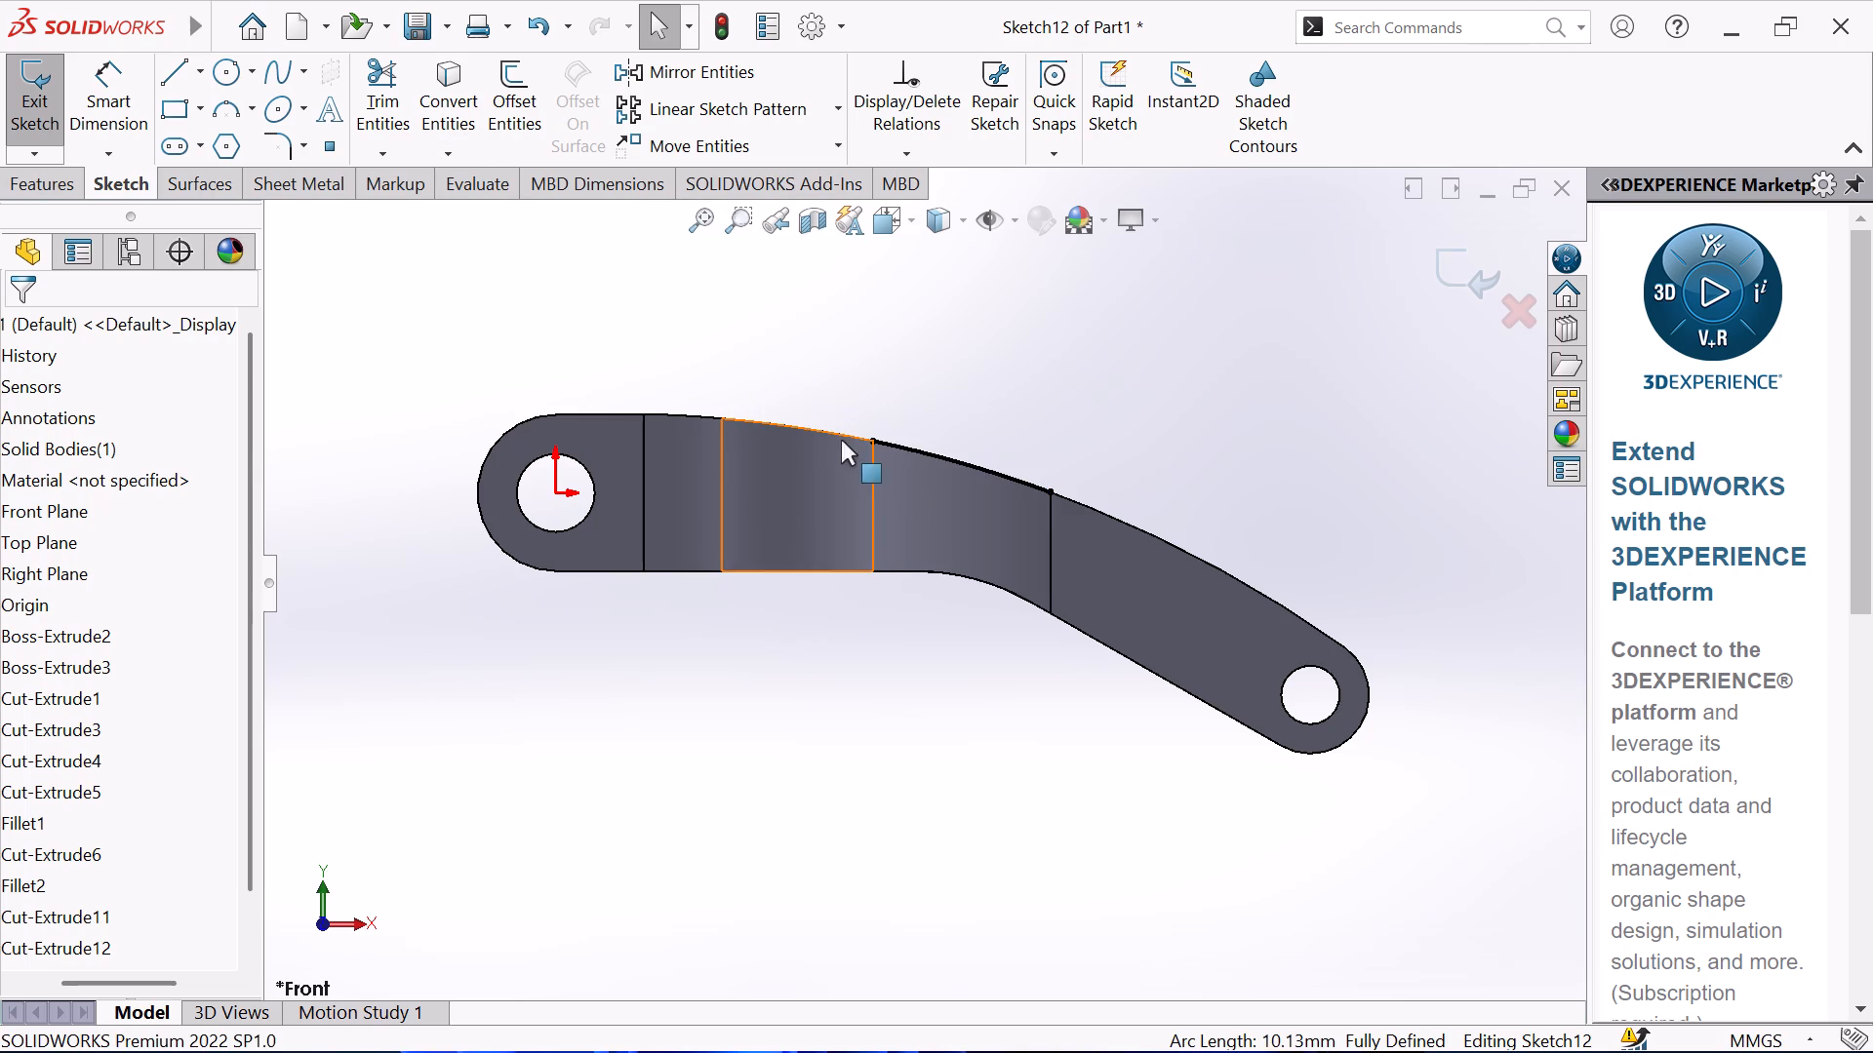
click(835, 434)
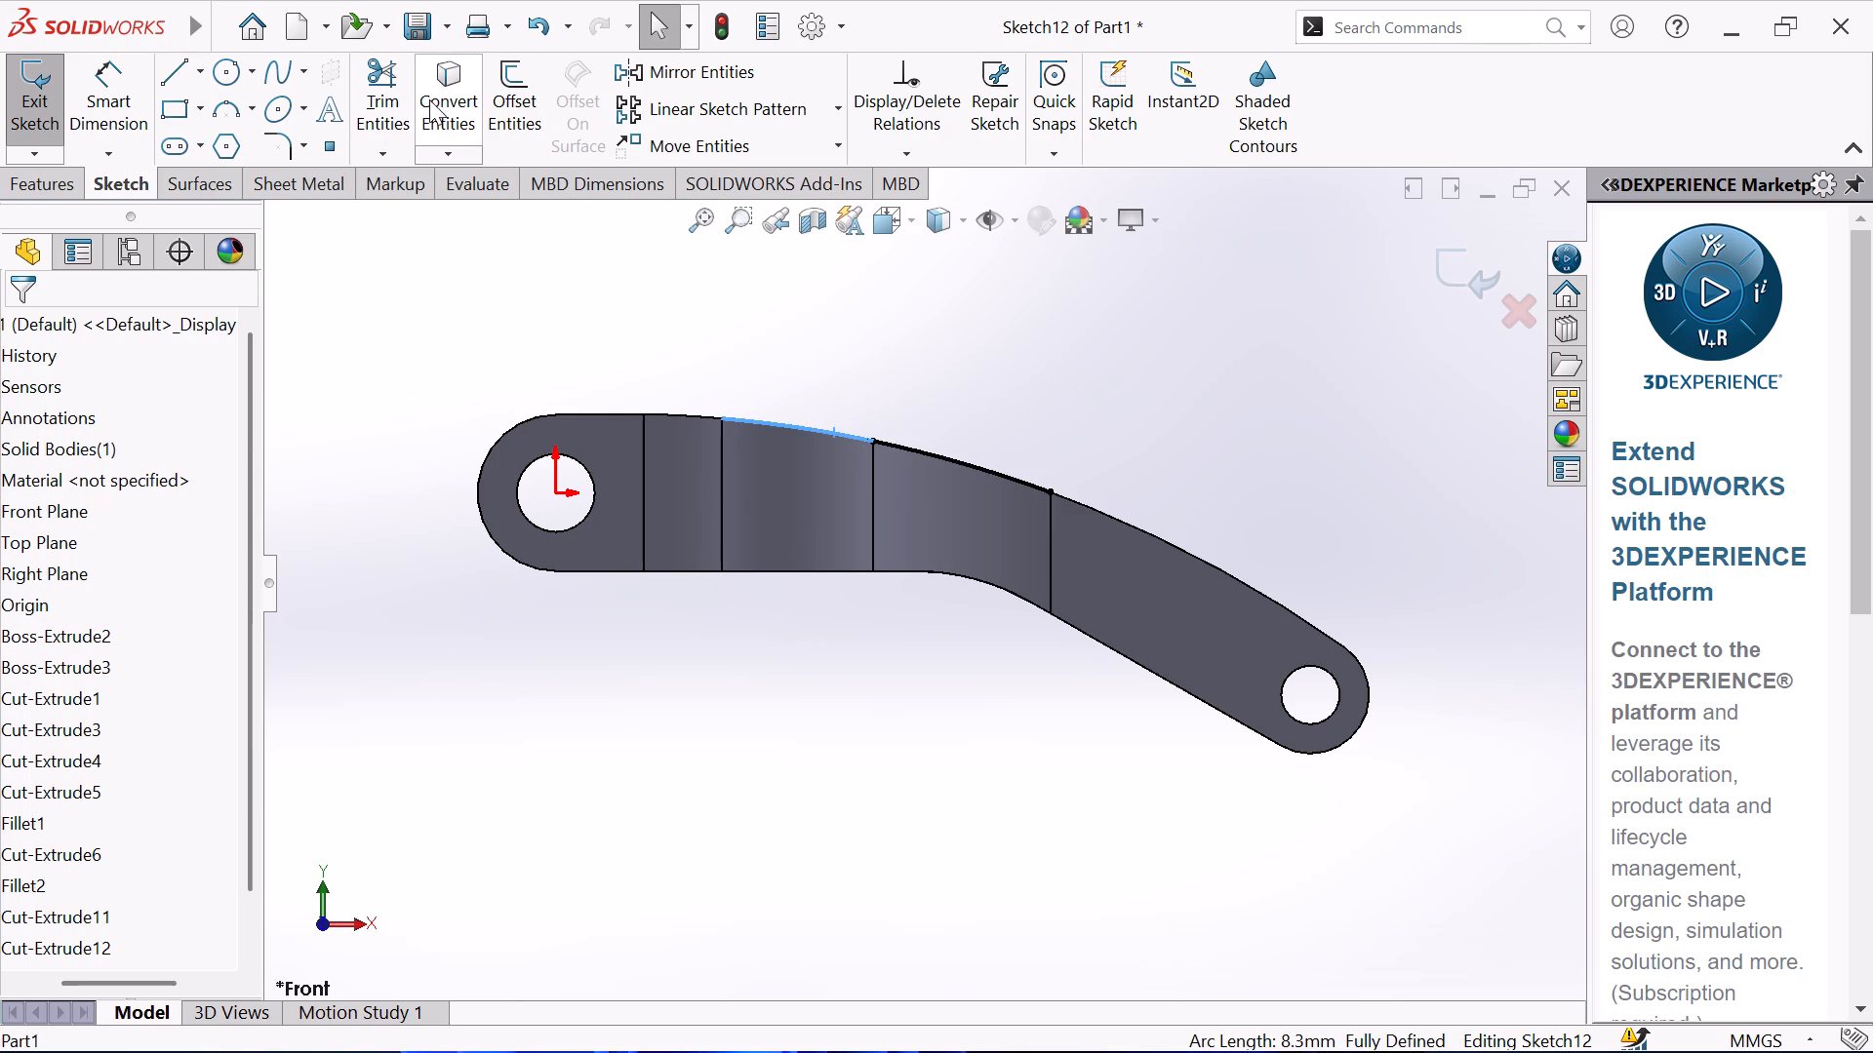
click(431, 99)
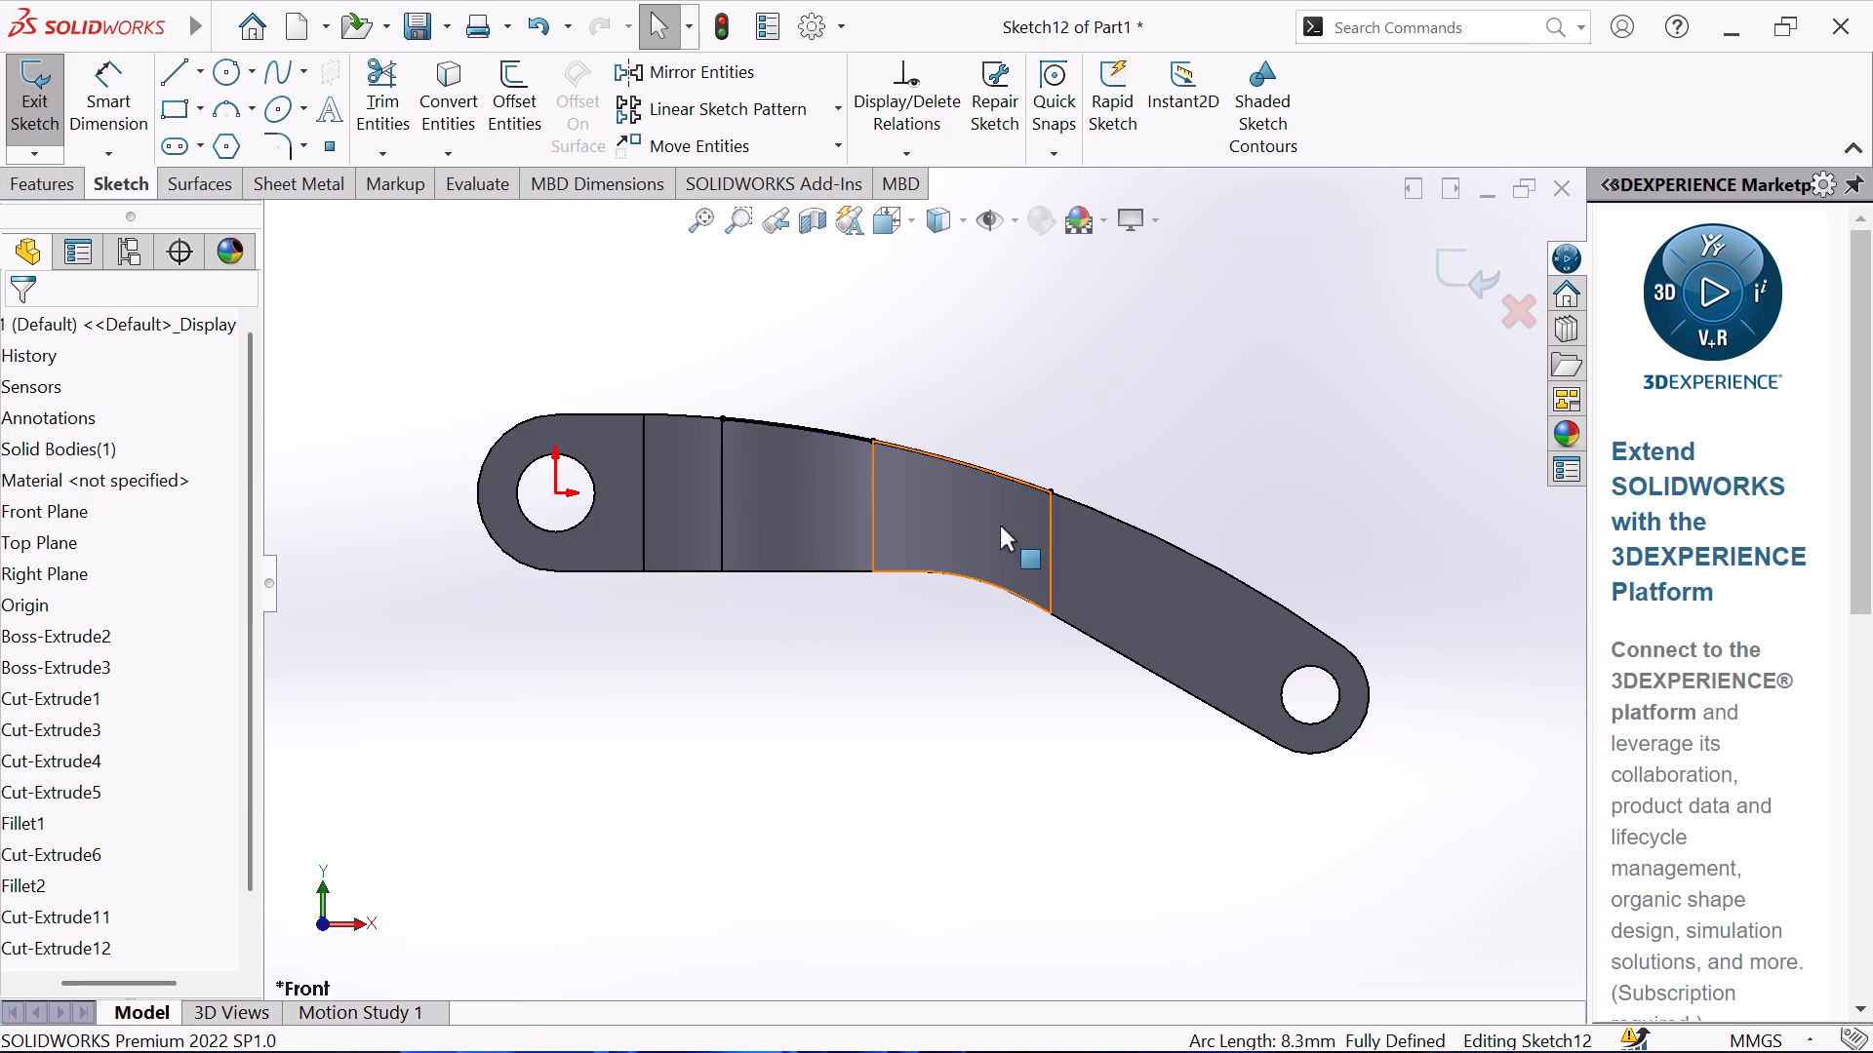
click(871, 482)
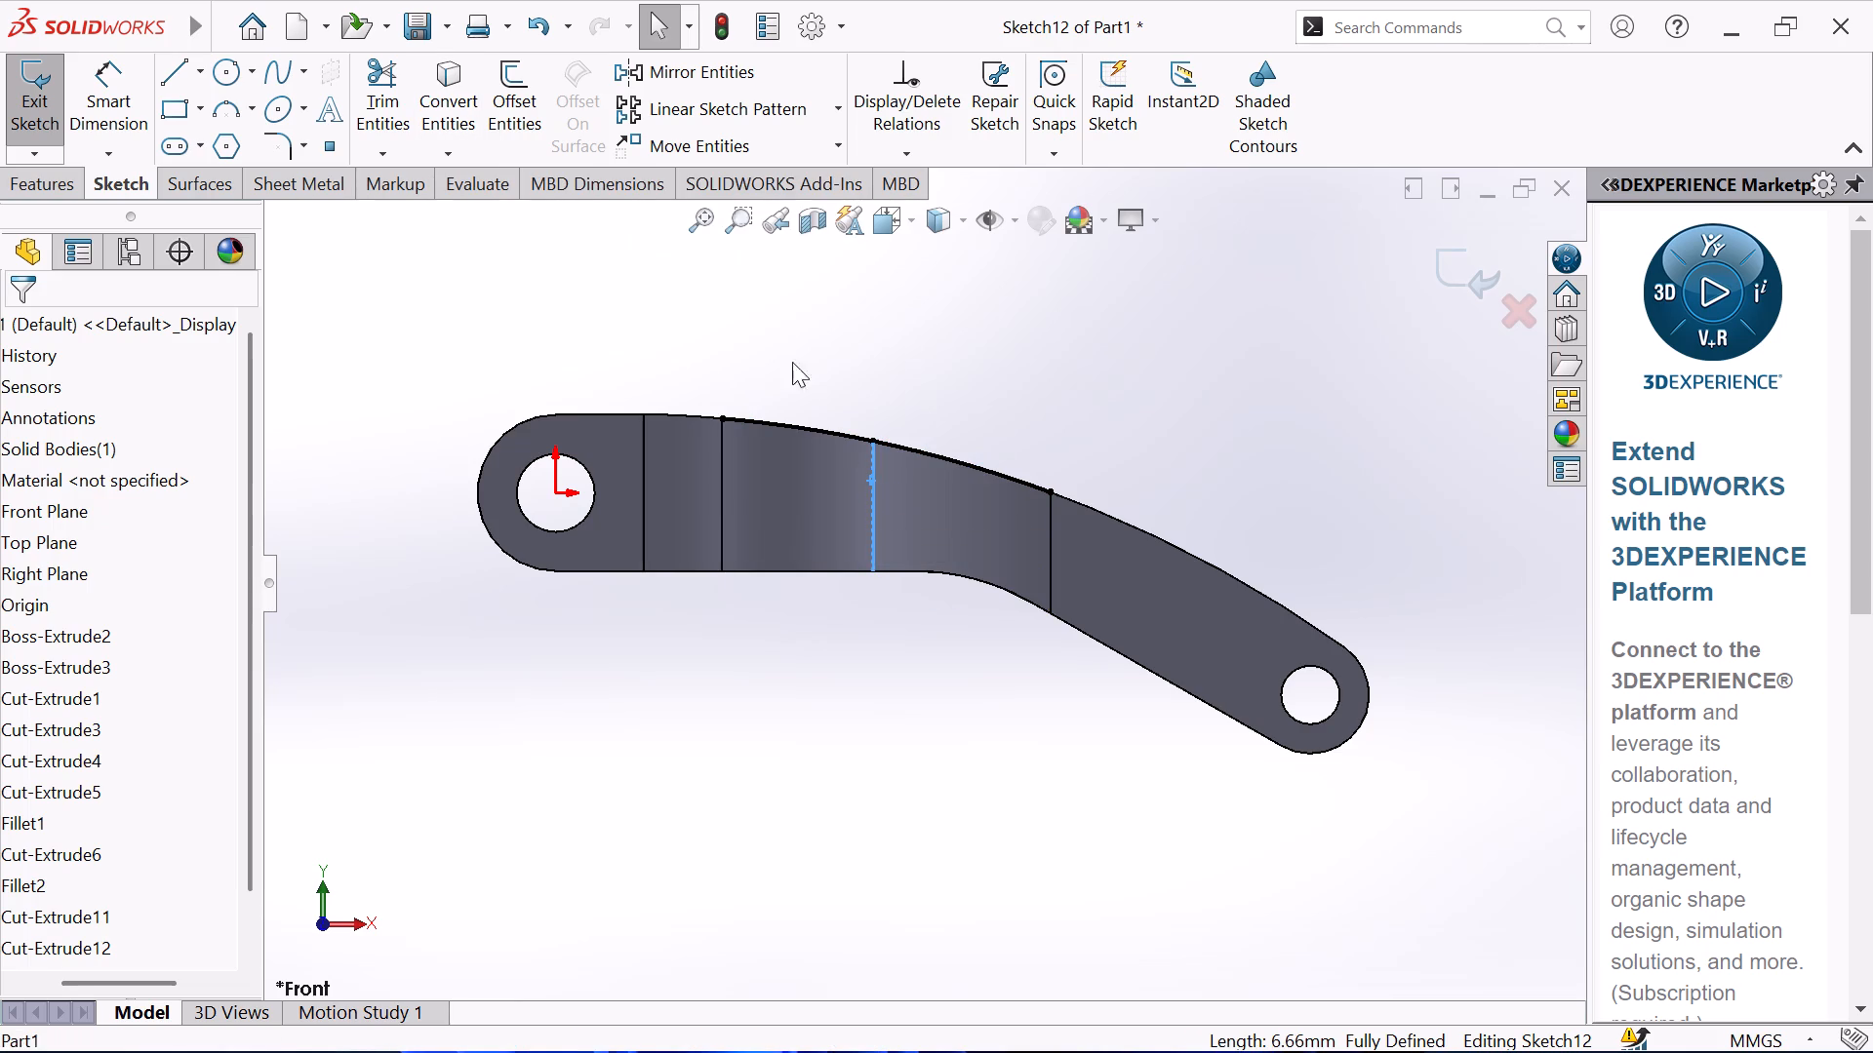
click(462, 106)
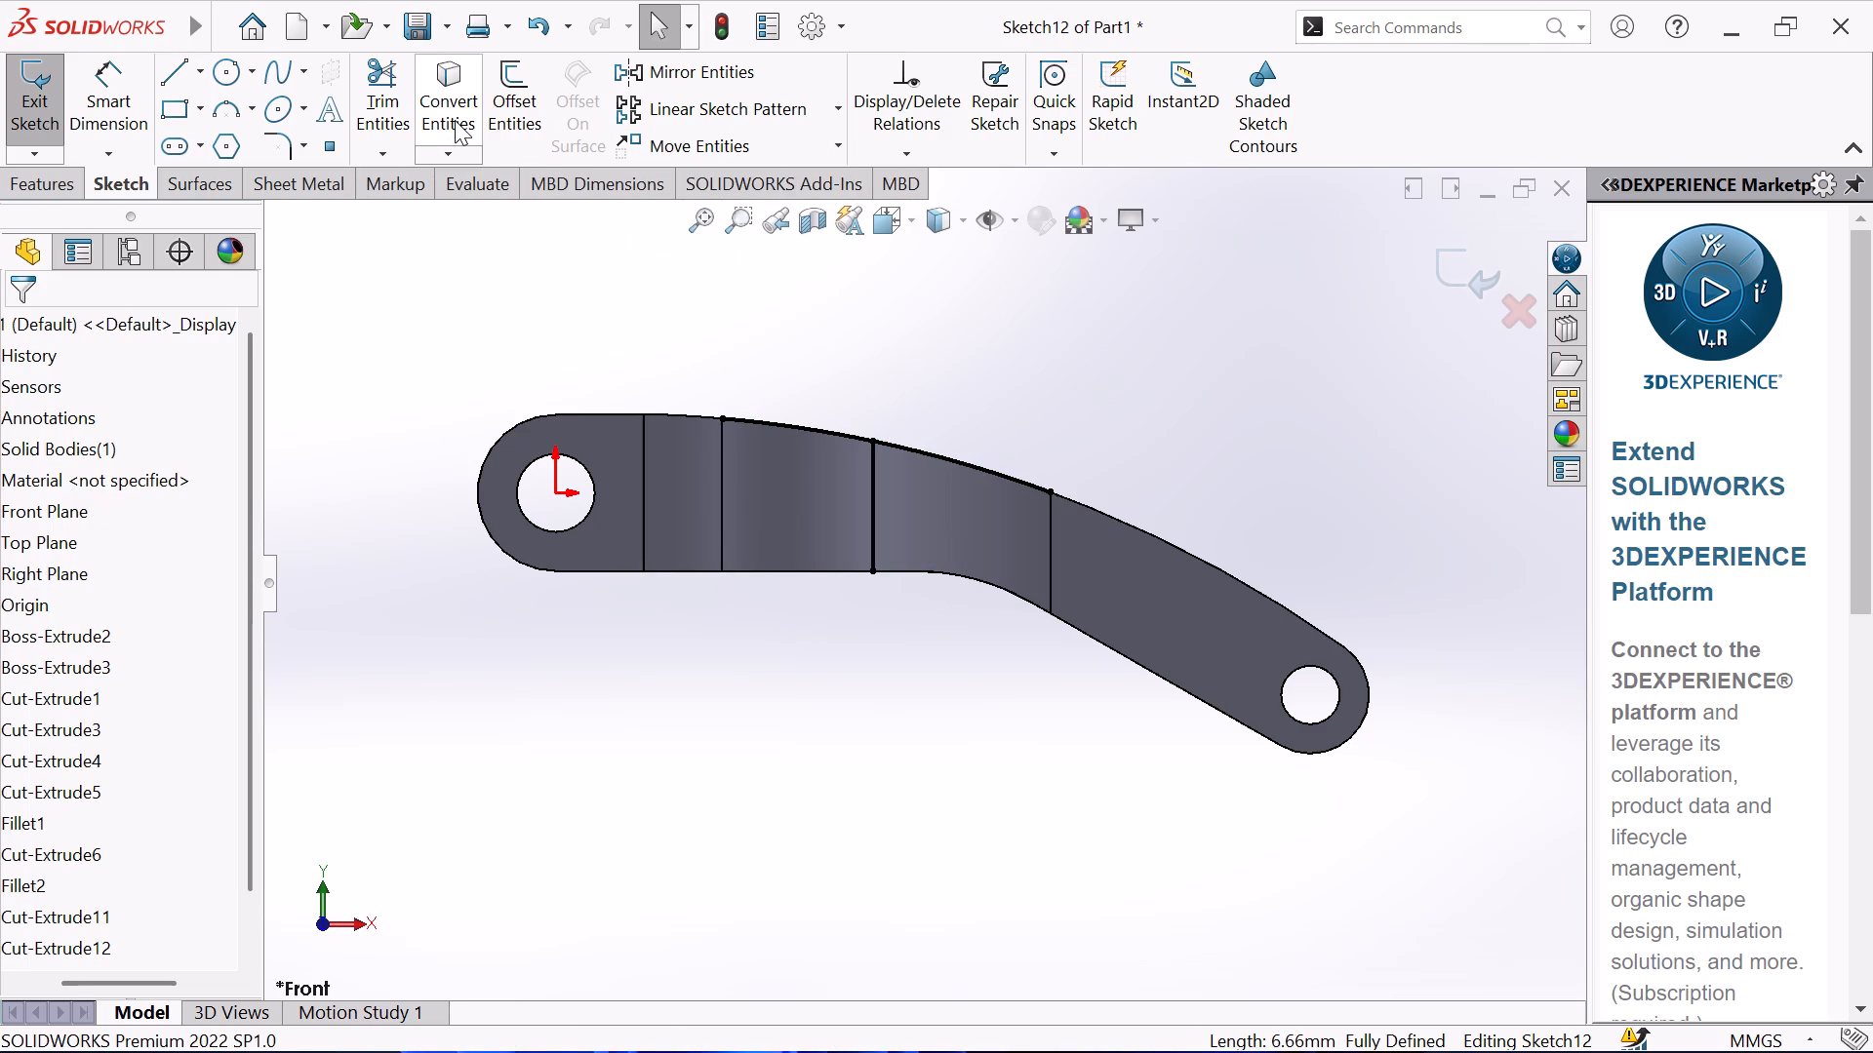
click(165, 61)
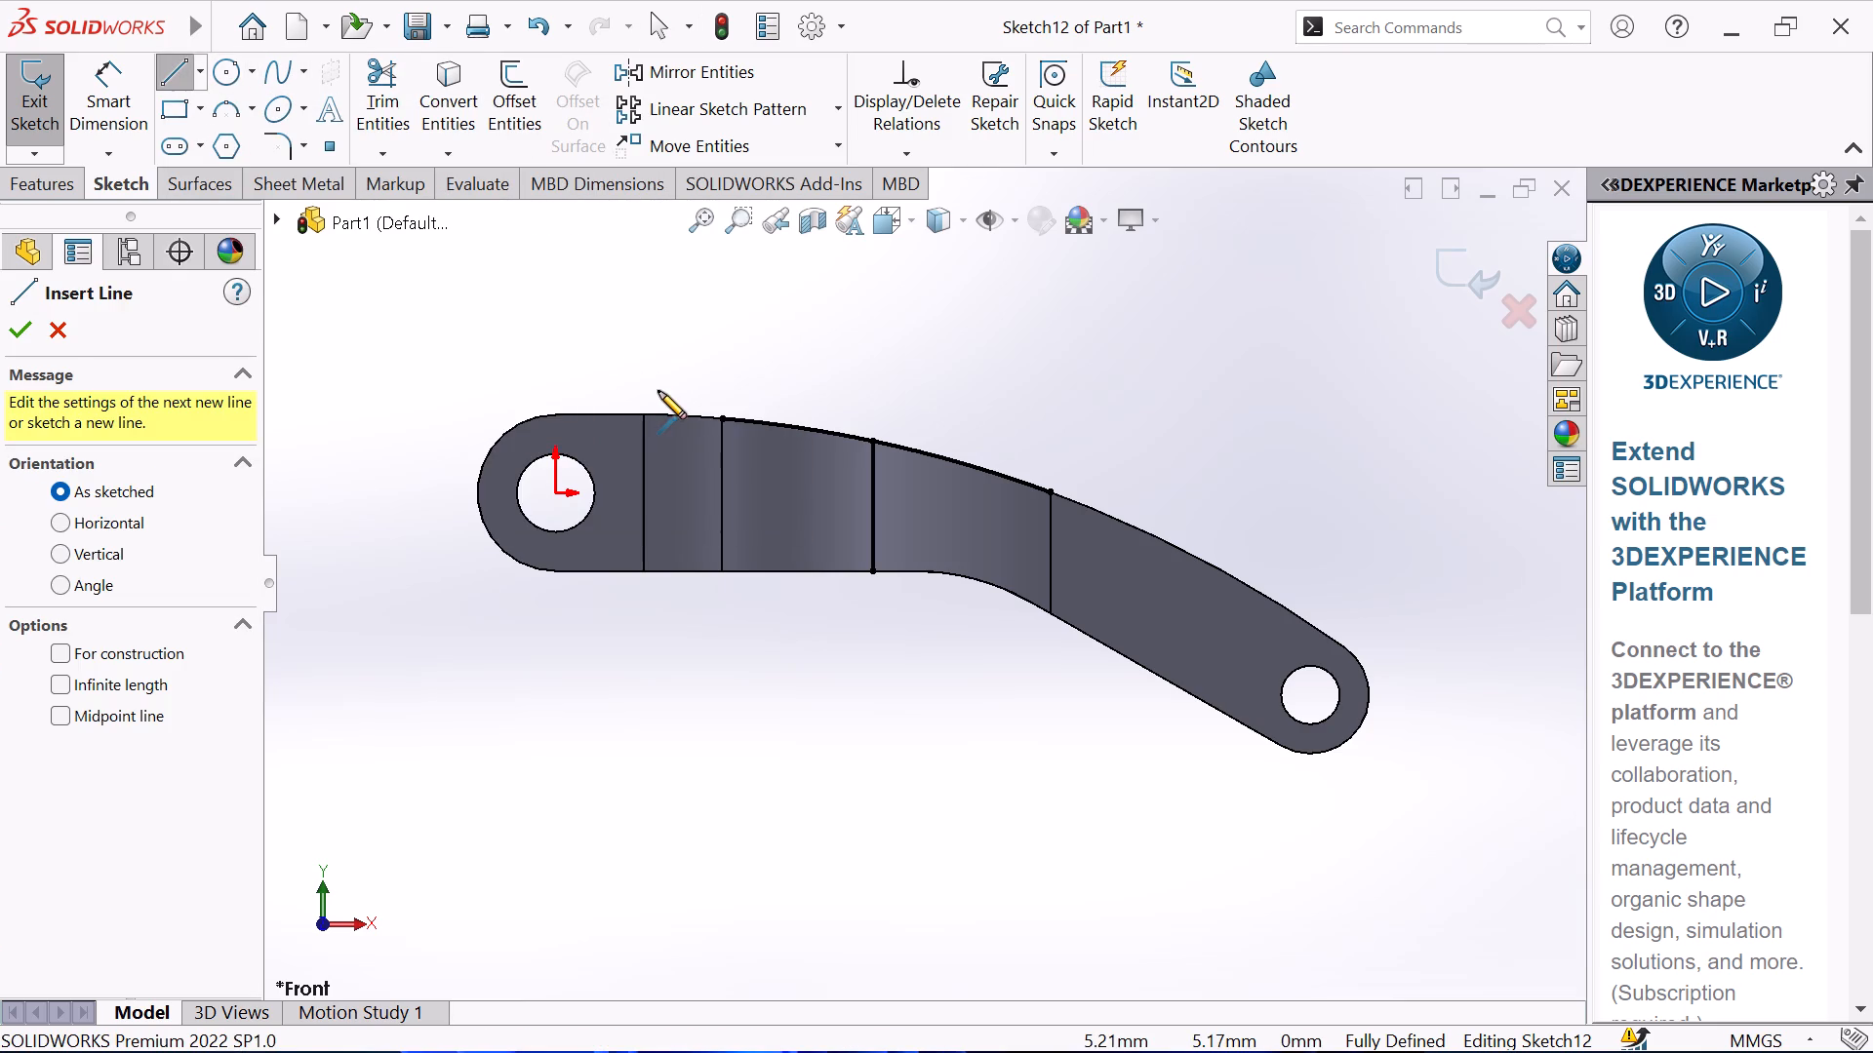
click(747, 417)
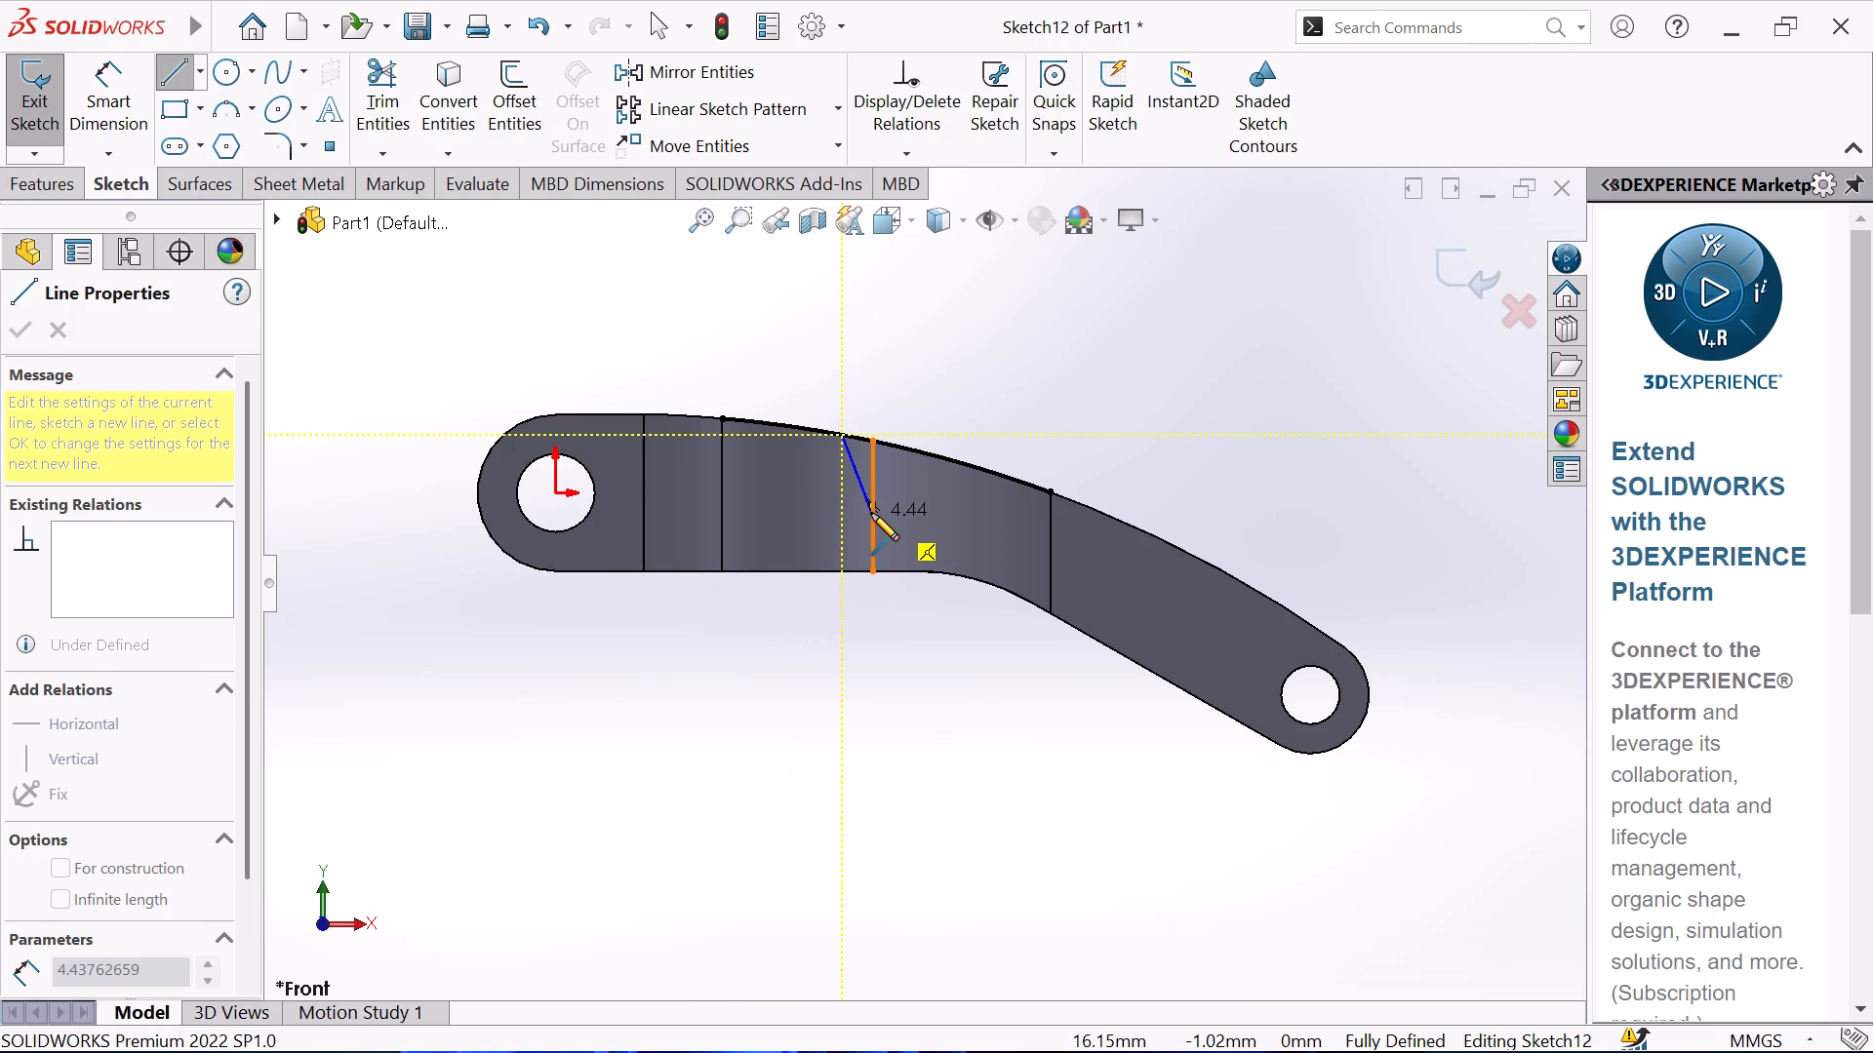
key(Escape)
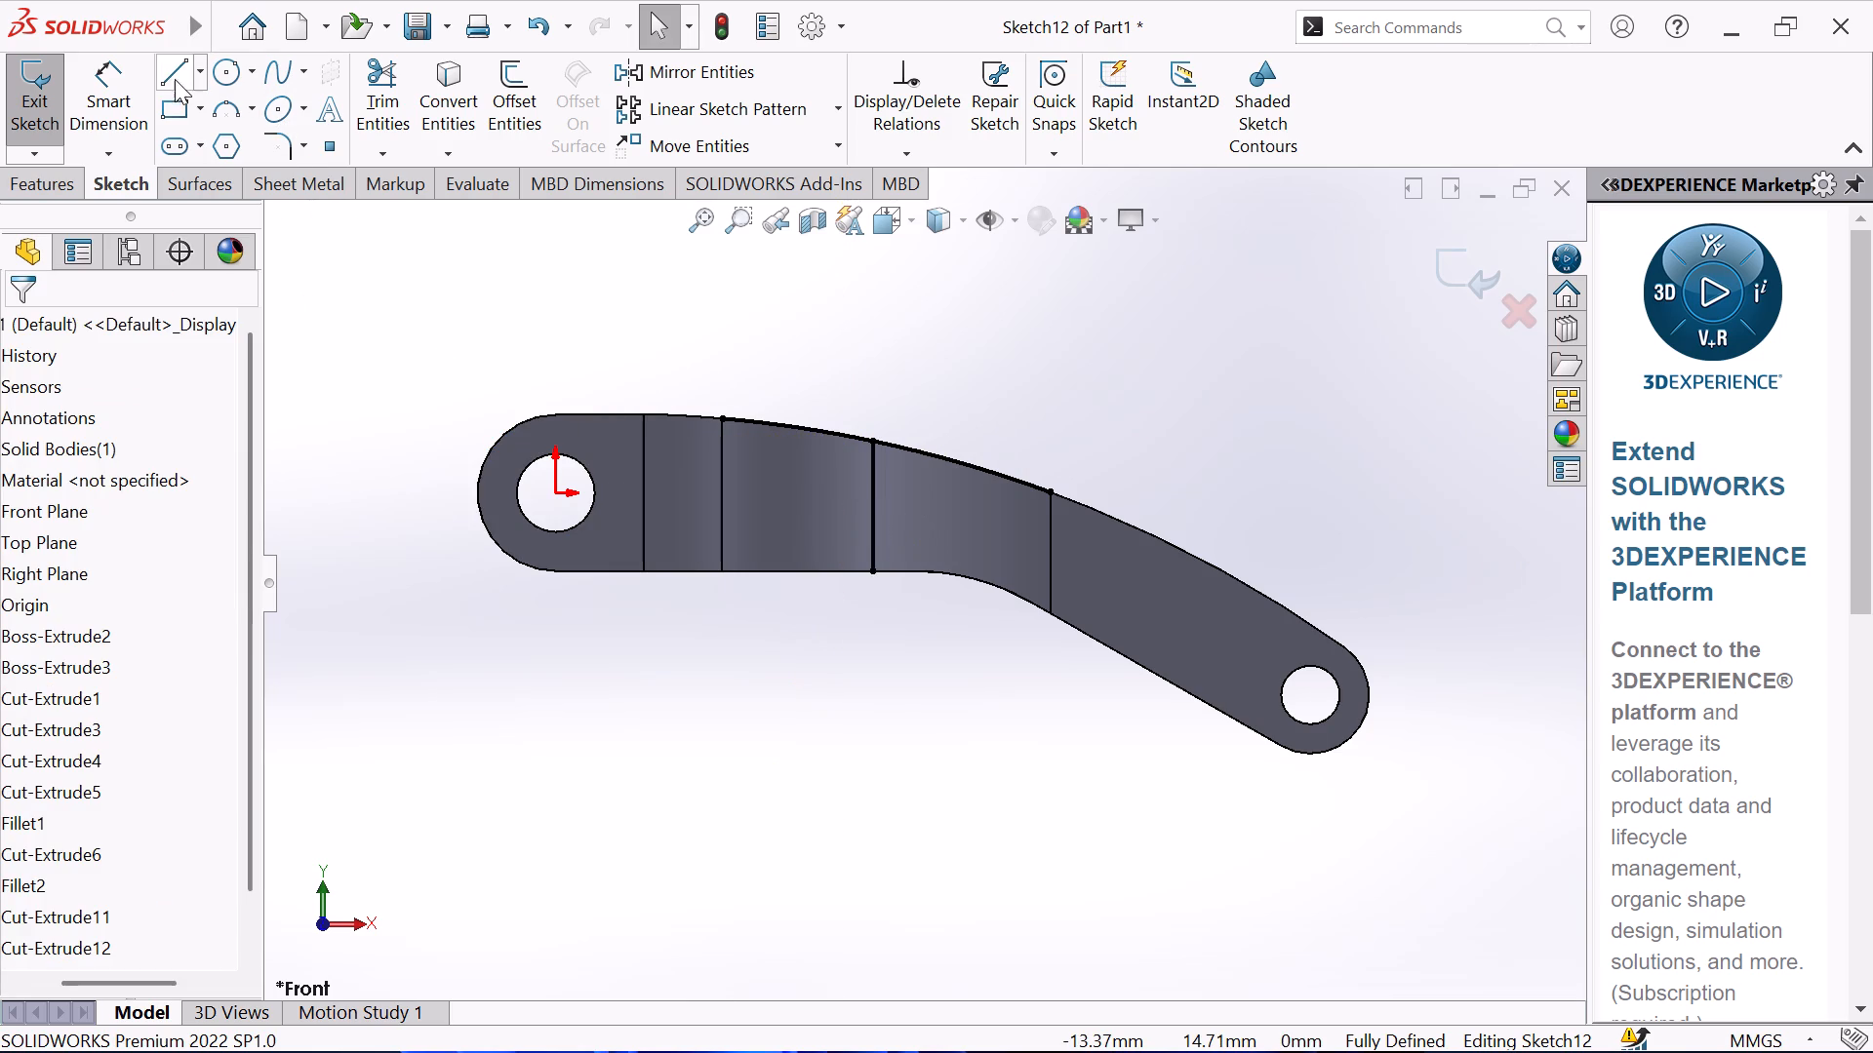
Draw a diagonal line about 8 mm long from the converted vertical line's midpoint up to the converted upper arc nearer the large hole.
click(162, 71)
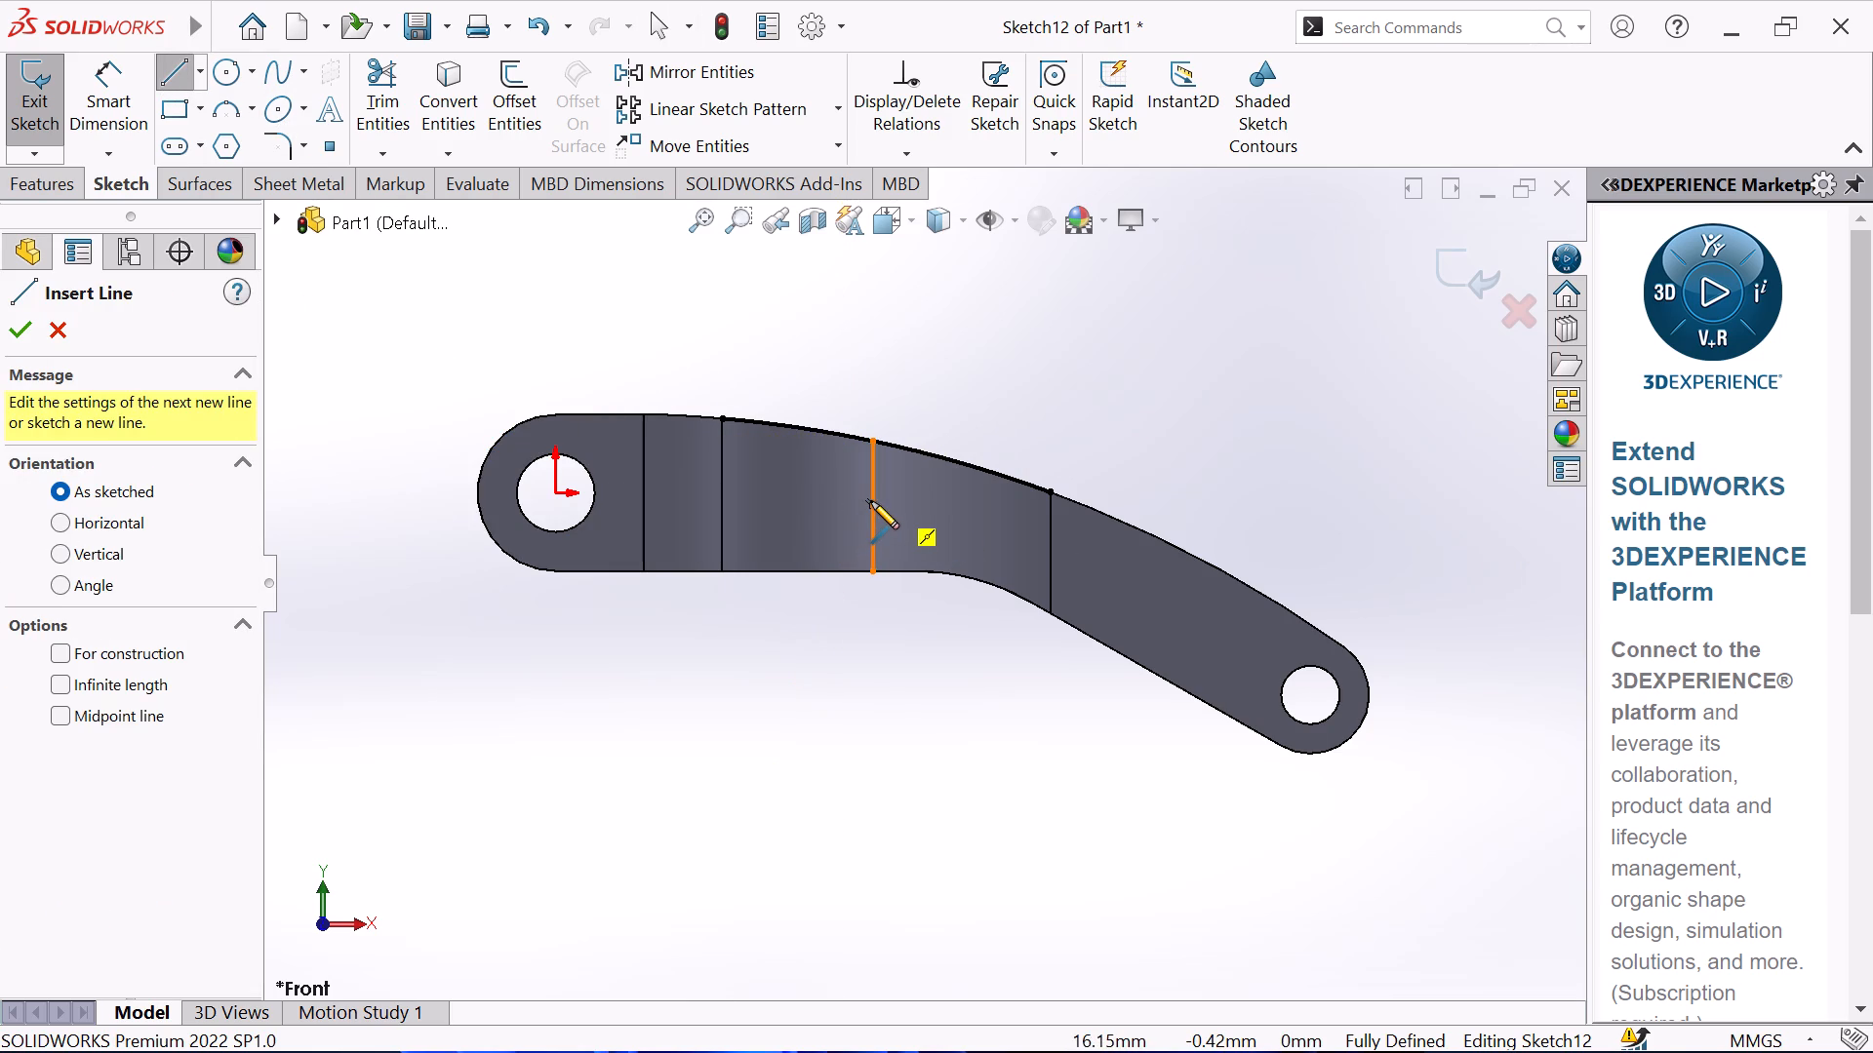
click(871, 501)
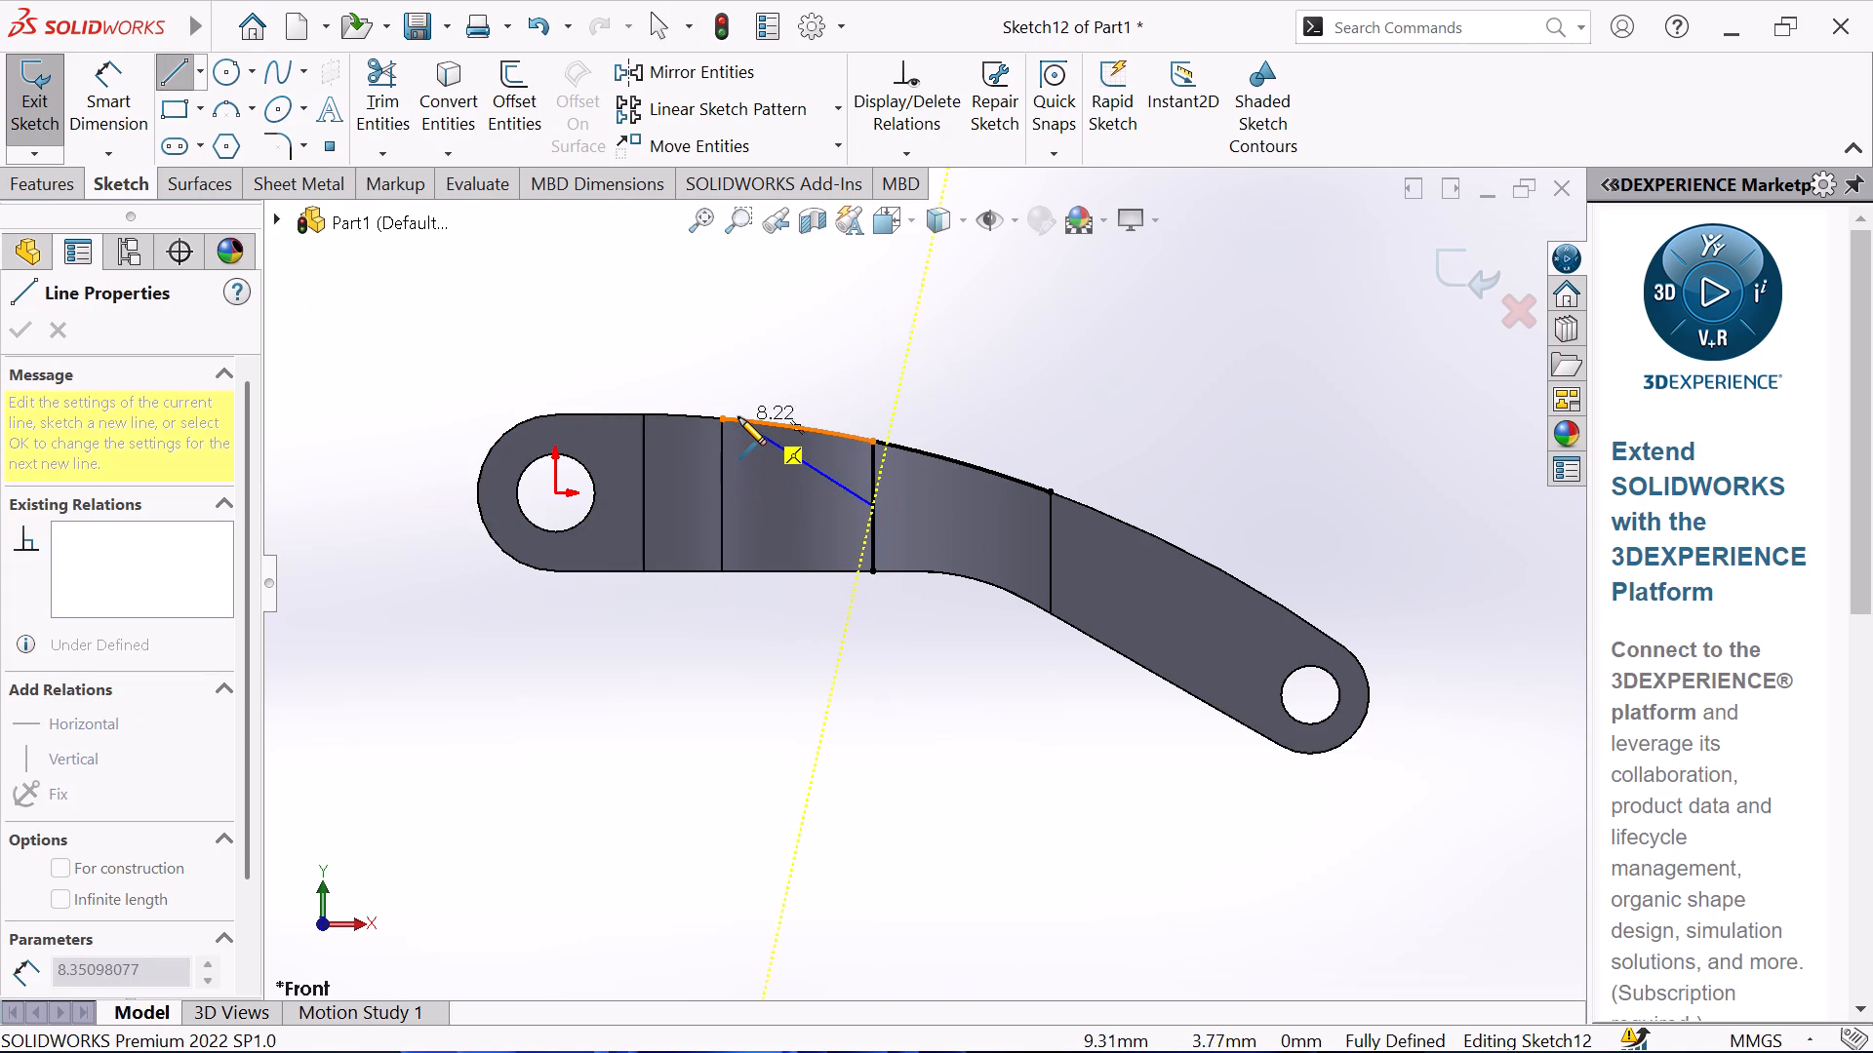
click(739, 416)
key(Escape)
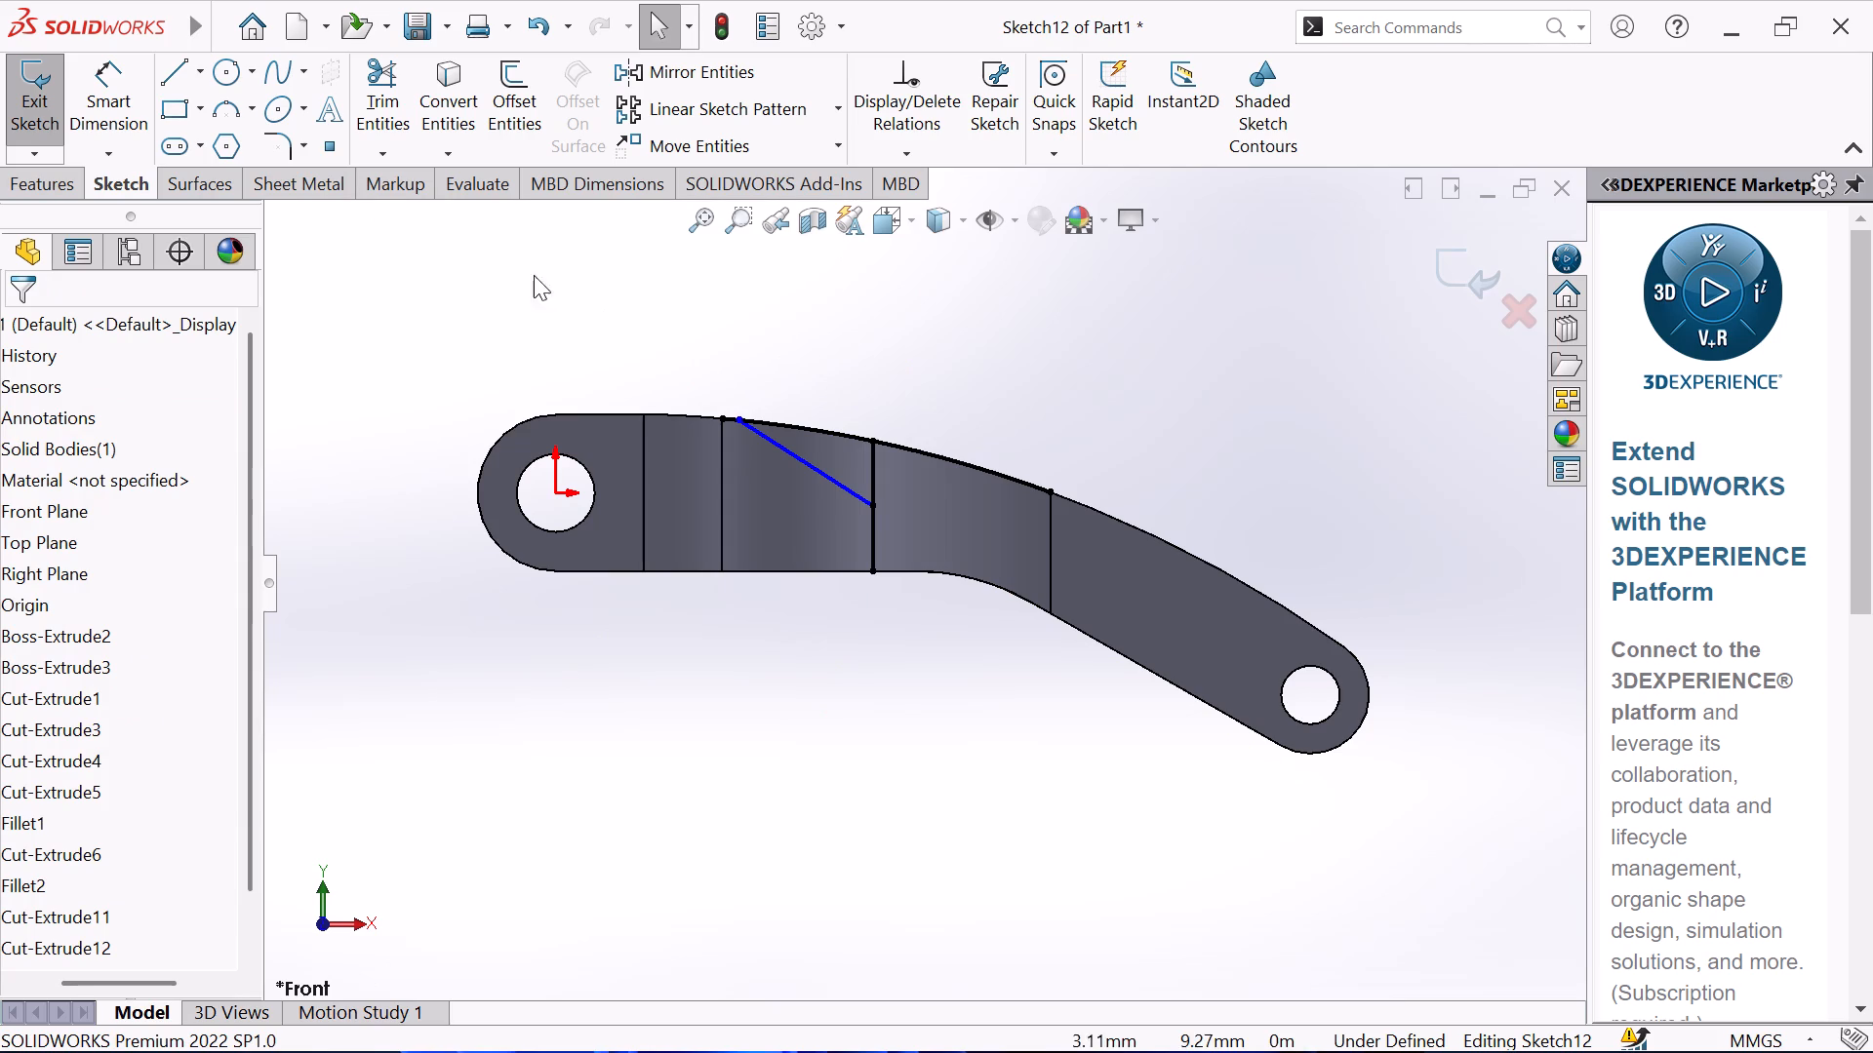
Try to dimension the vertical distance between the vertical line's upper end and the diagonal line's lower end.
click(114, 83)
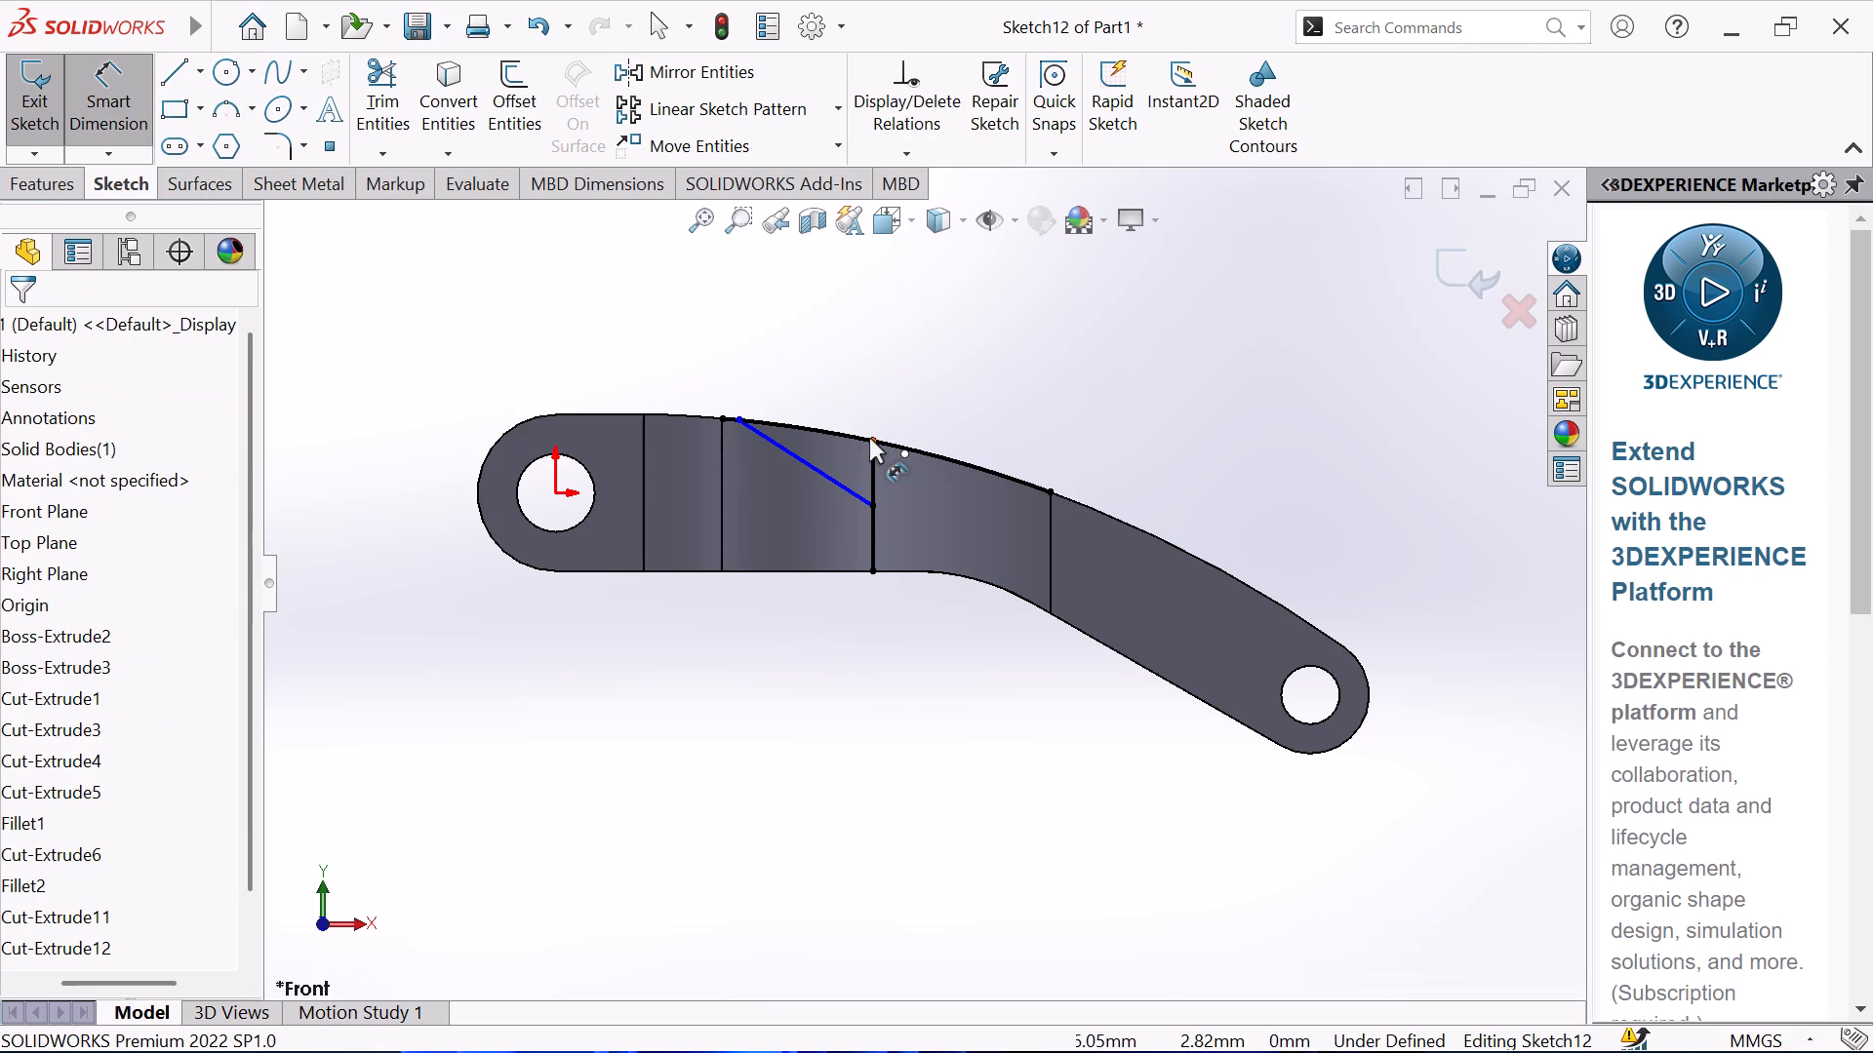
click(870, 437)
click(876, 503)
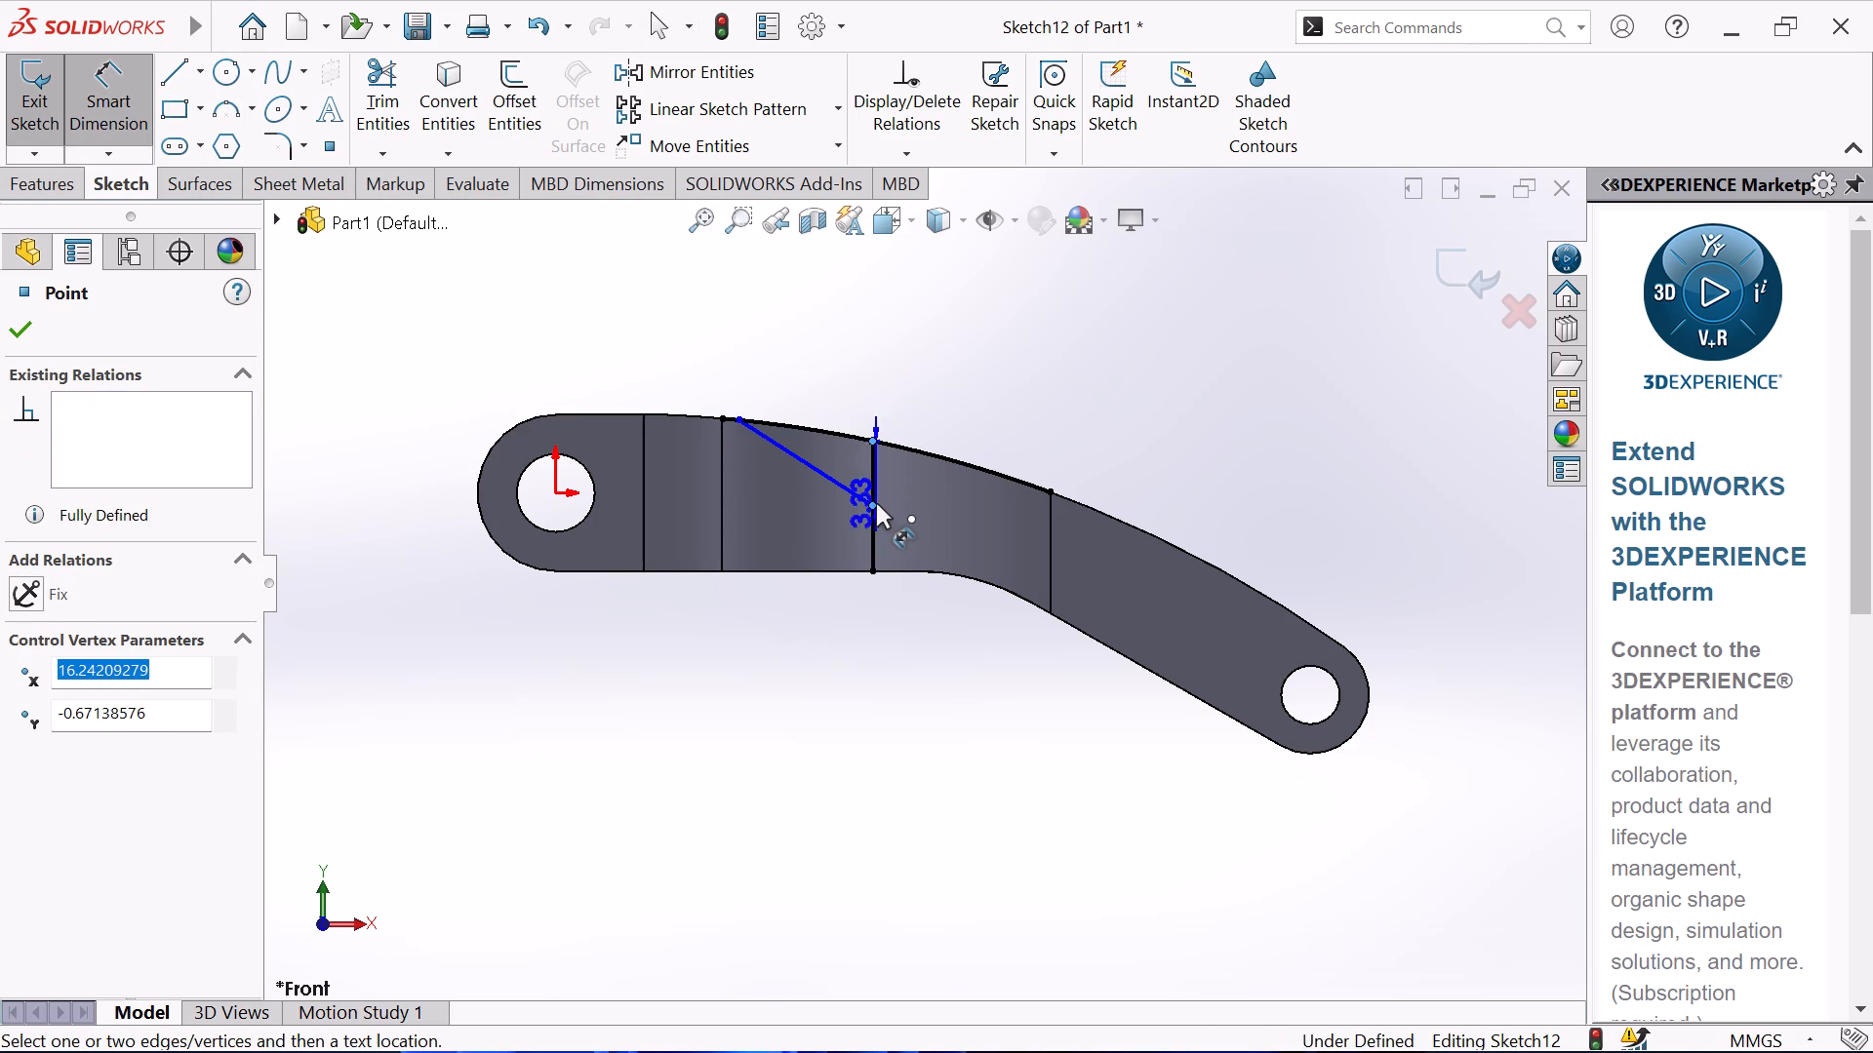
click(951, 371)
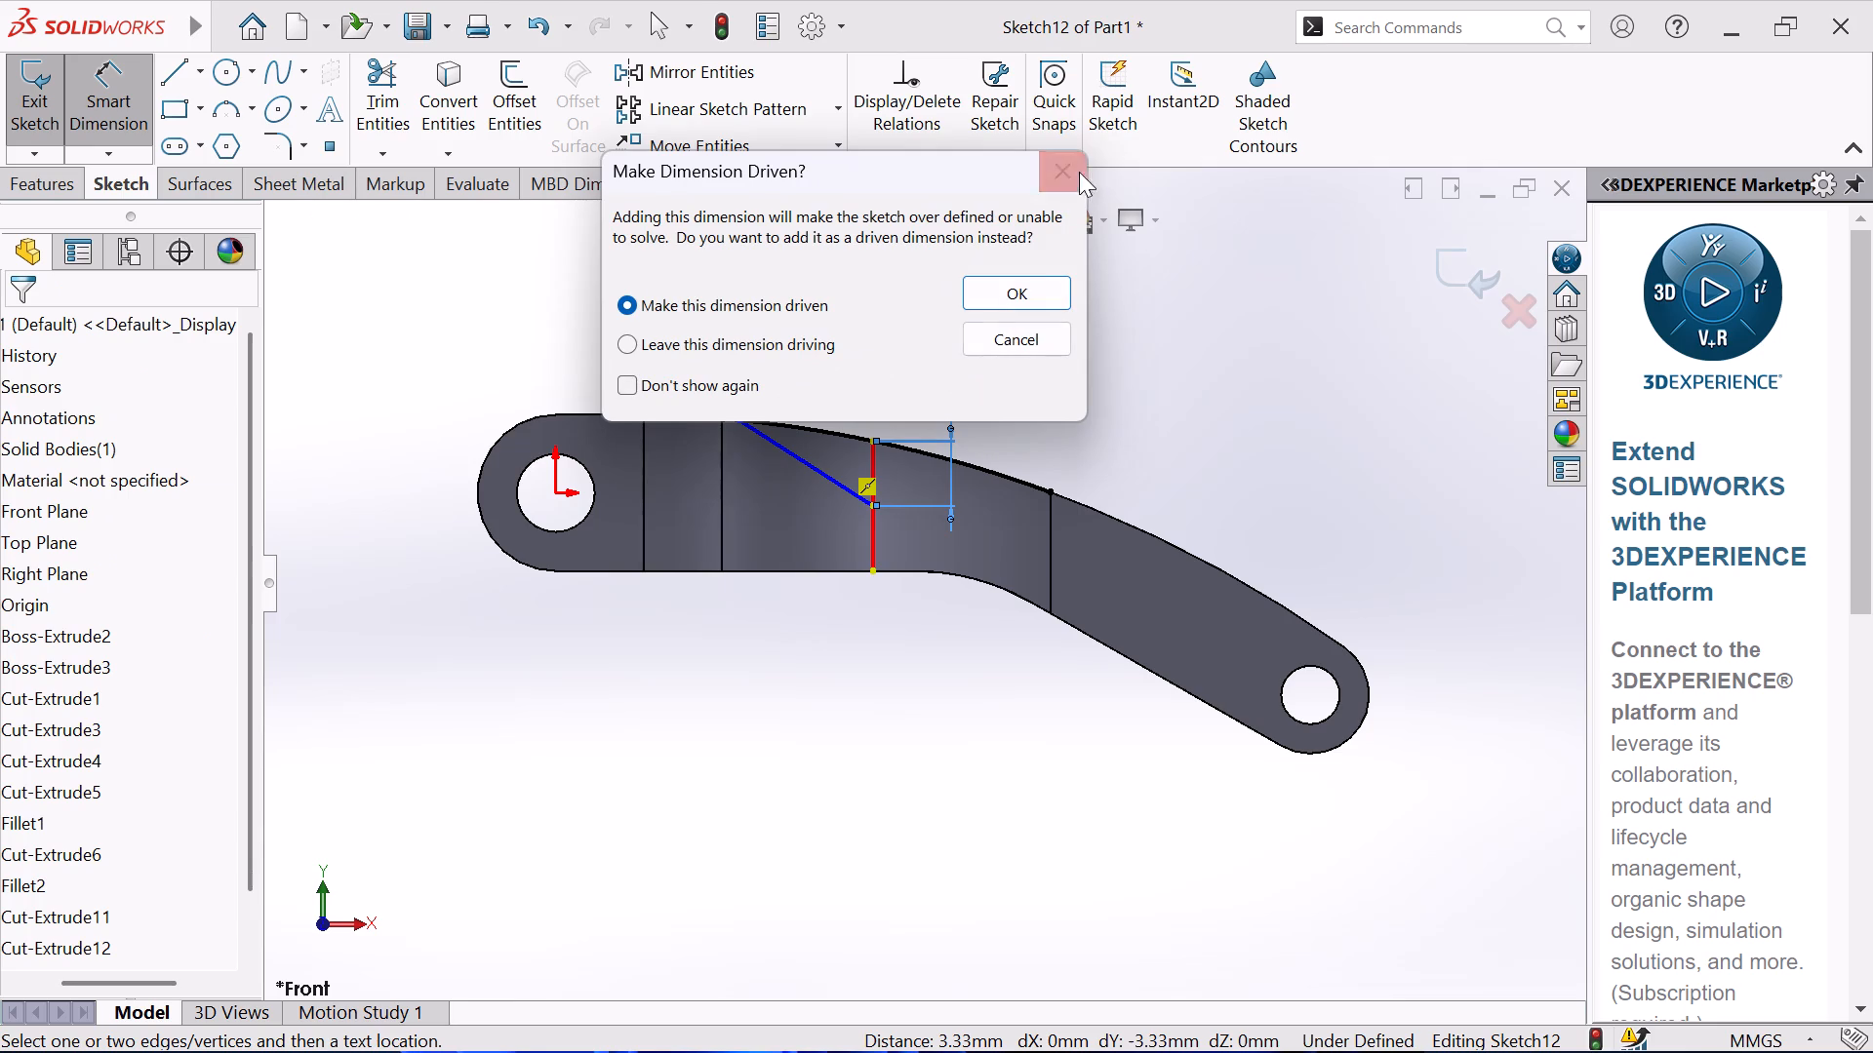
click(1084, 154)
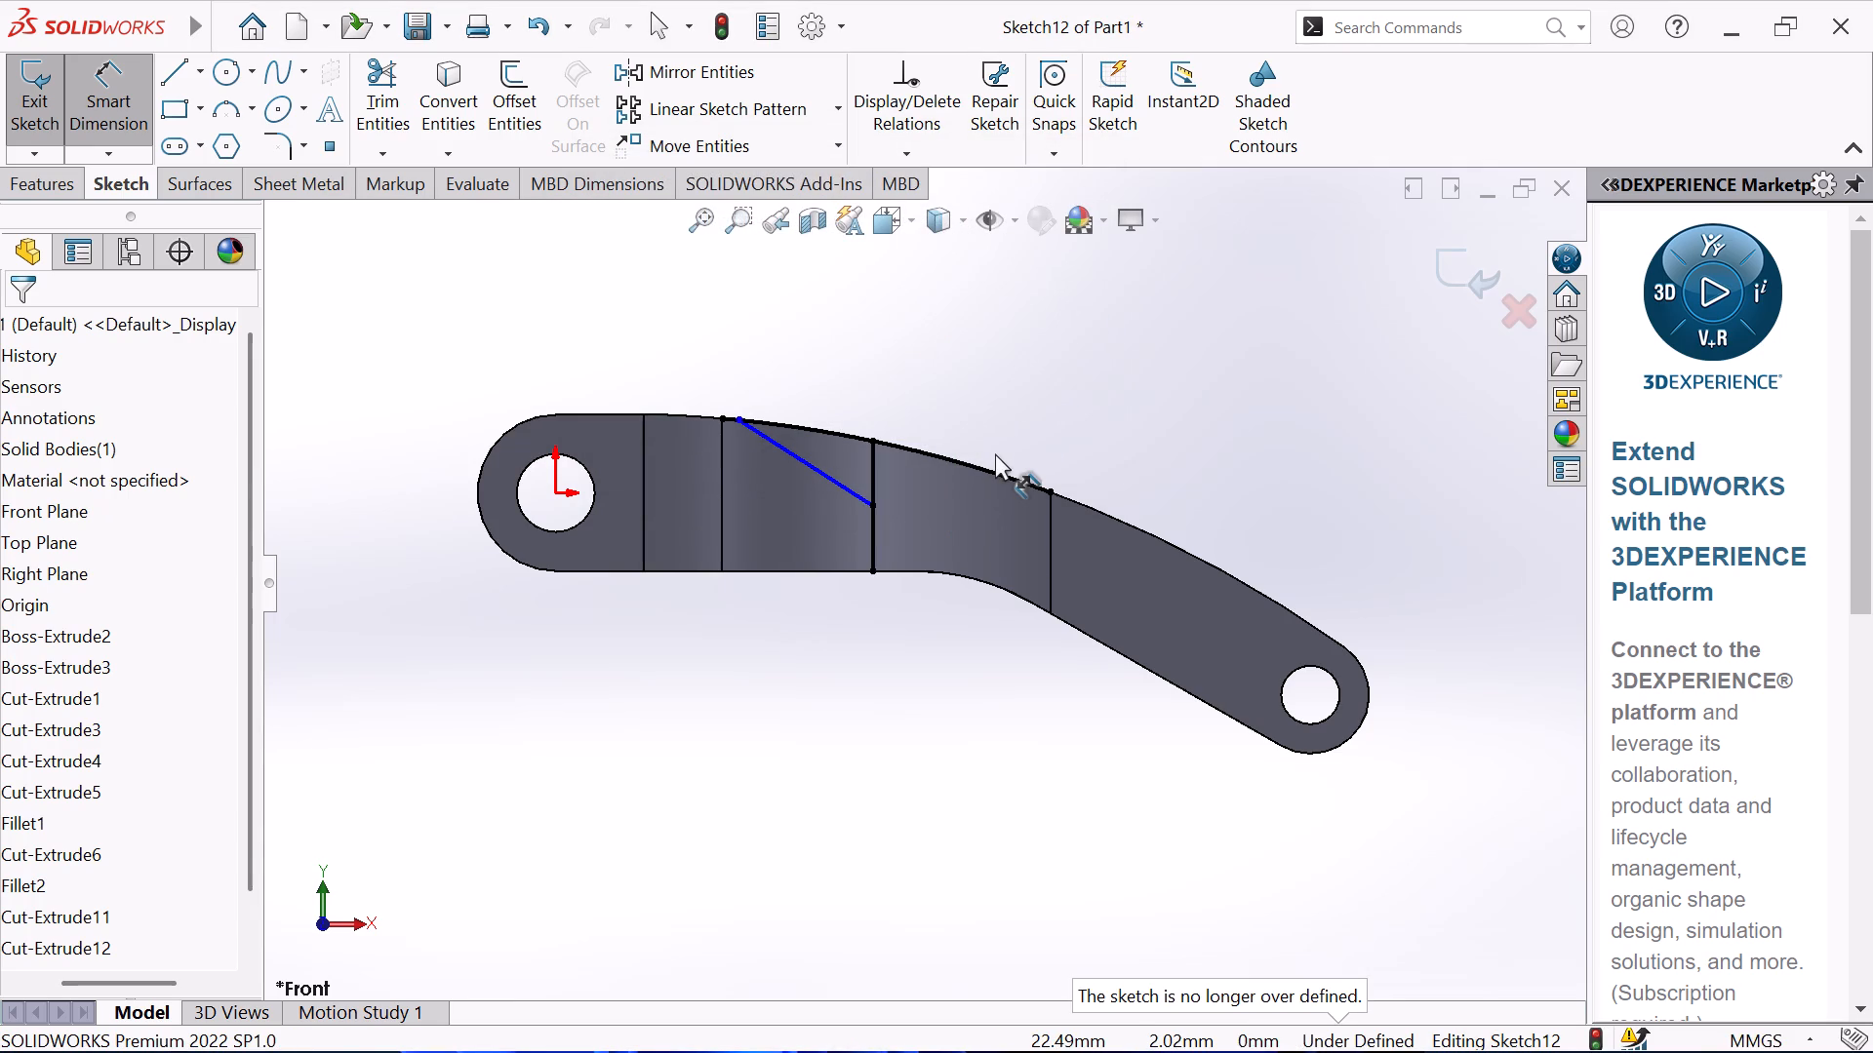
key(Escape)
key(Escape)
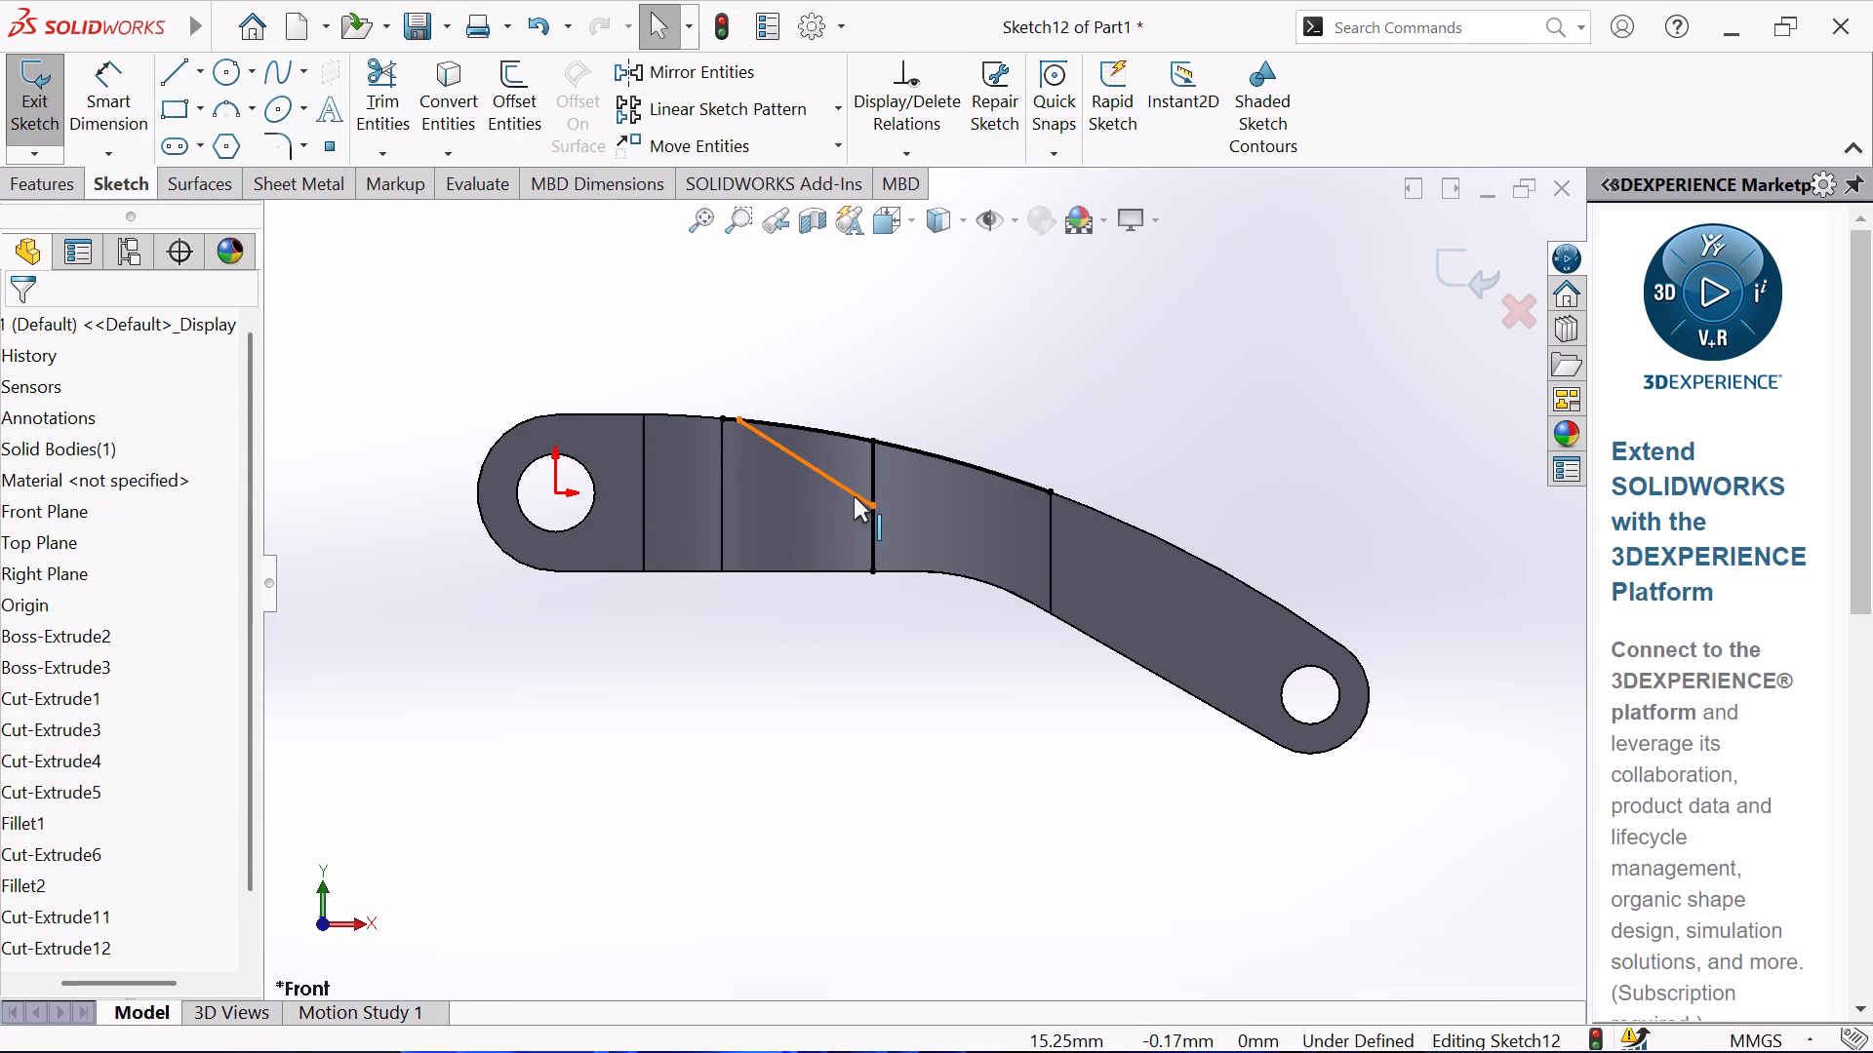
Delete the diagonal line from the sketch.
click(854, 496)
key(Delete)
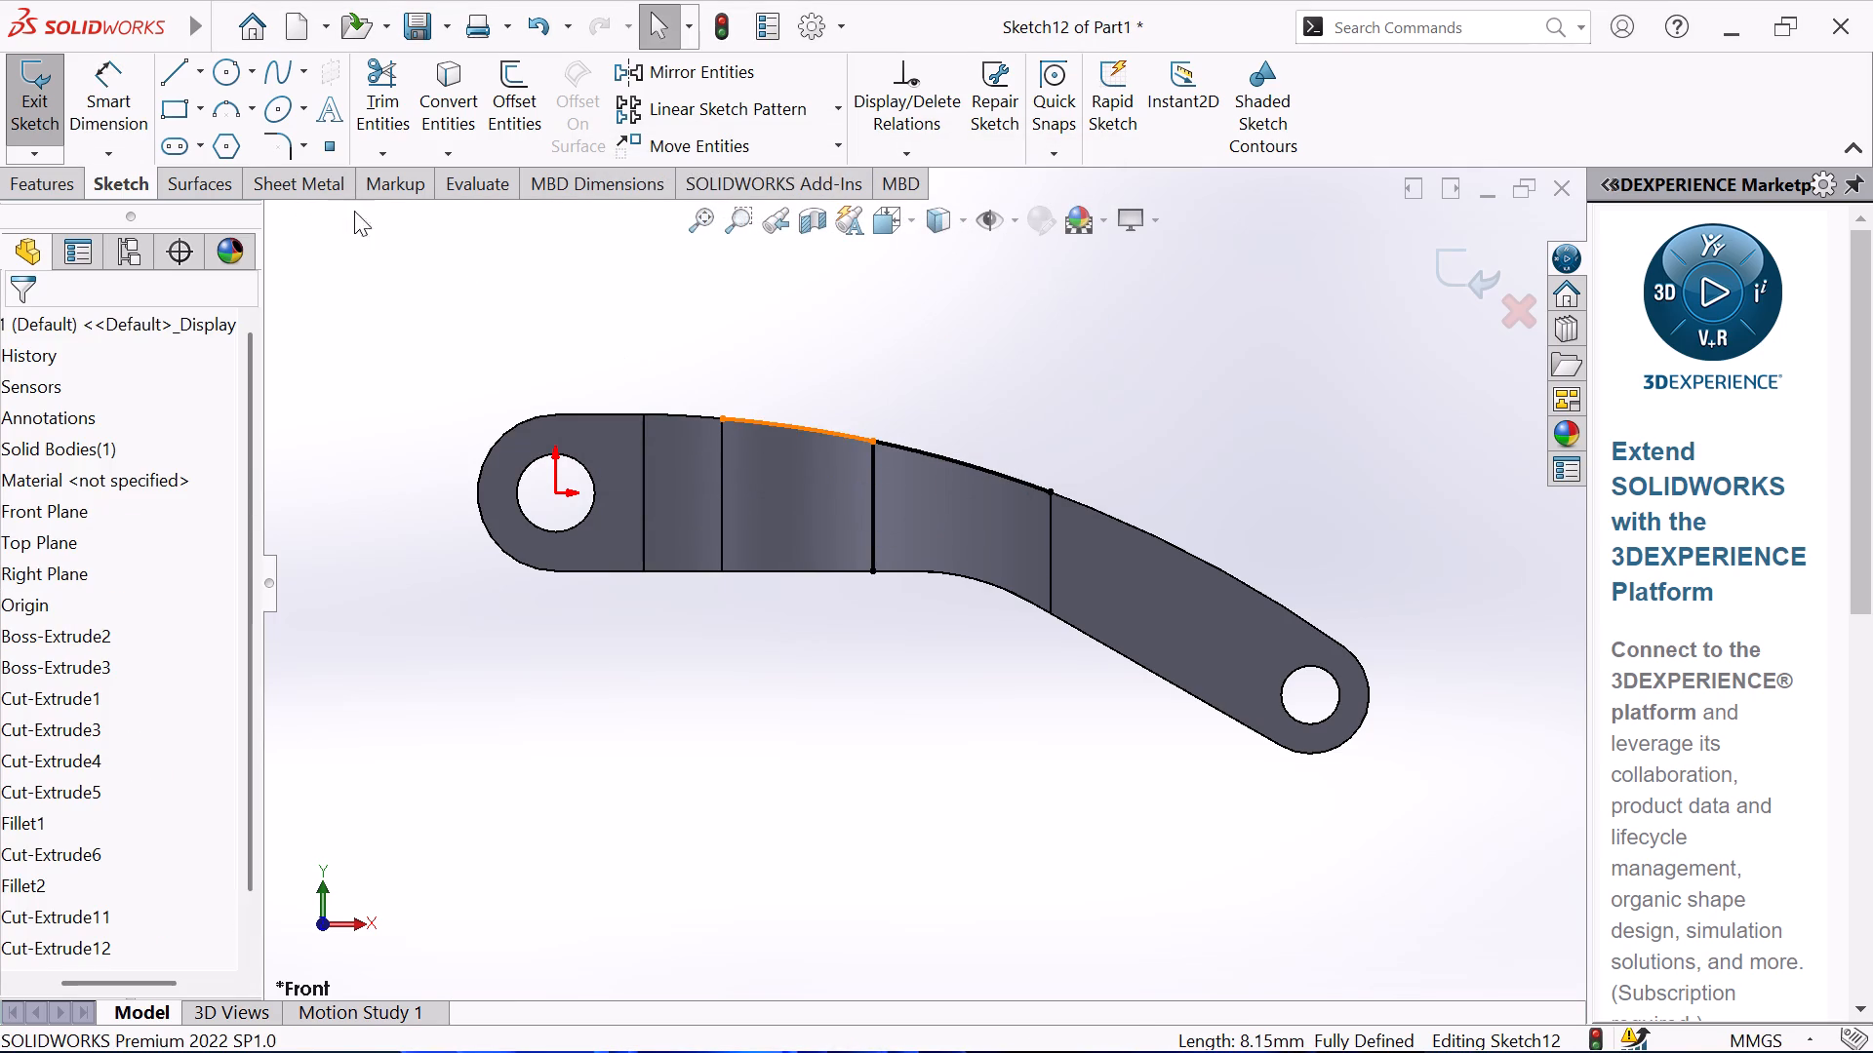
Draw a diagonal line from the vertical line, about 4.3 mm below its top, to the upper arc about 6.9 mm horizontally toward the large hole.
click(169, 80)
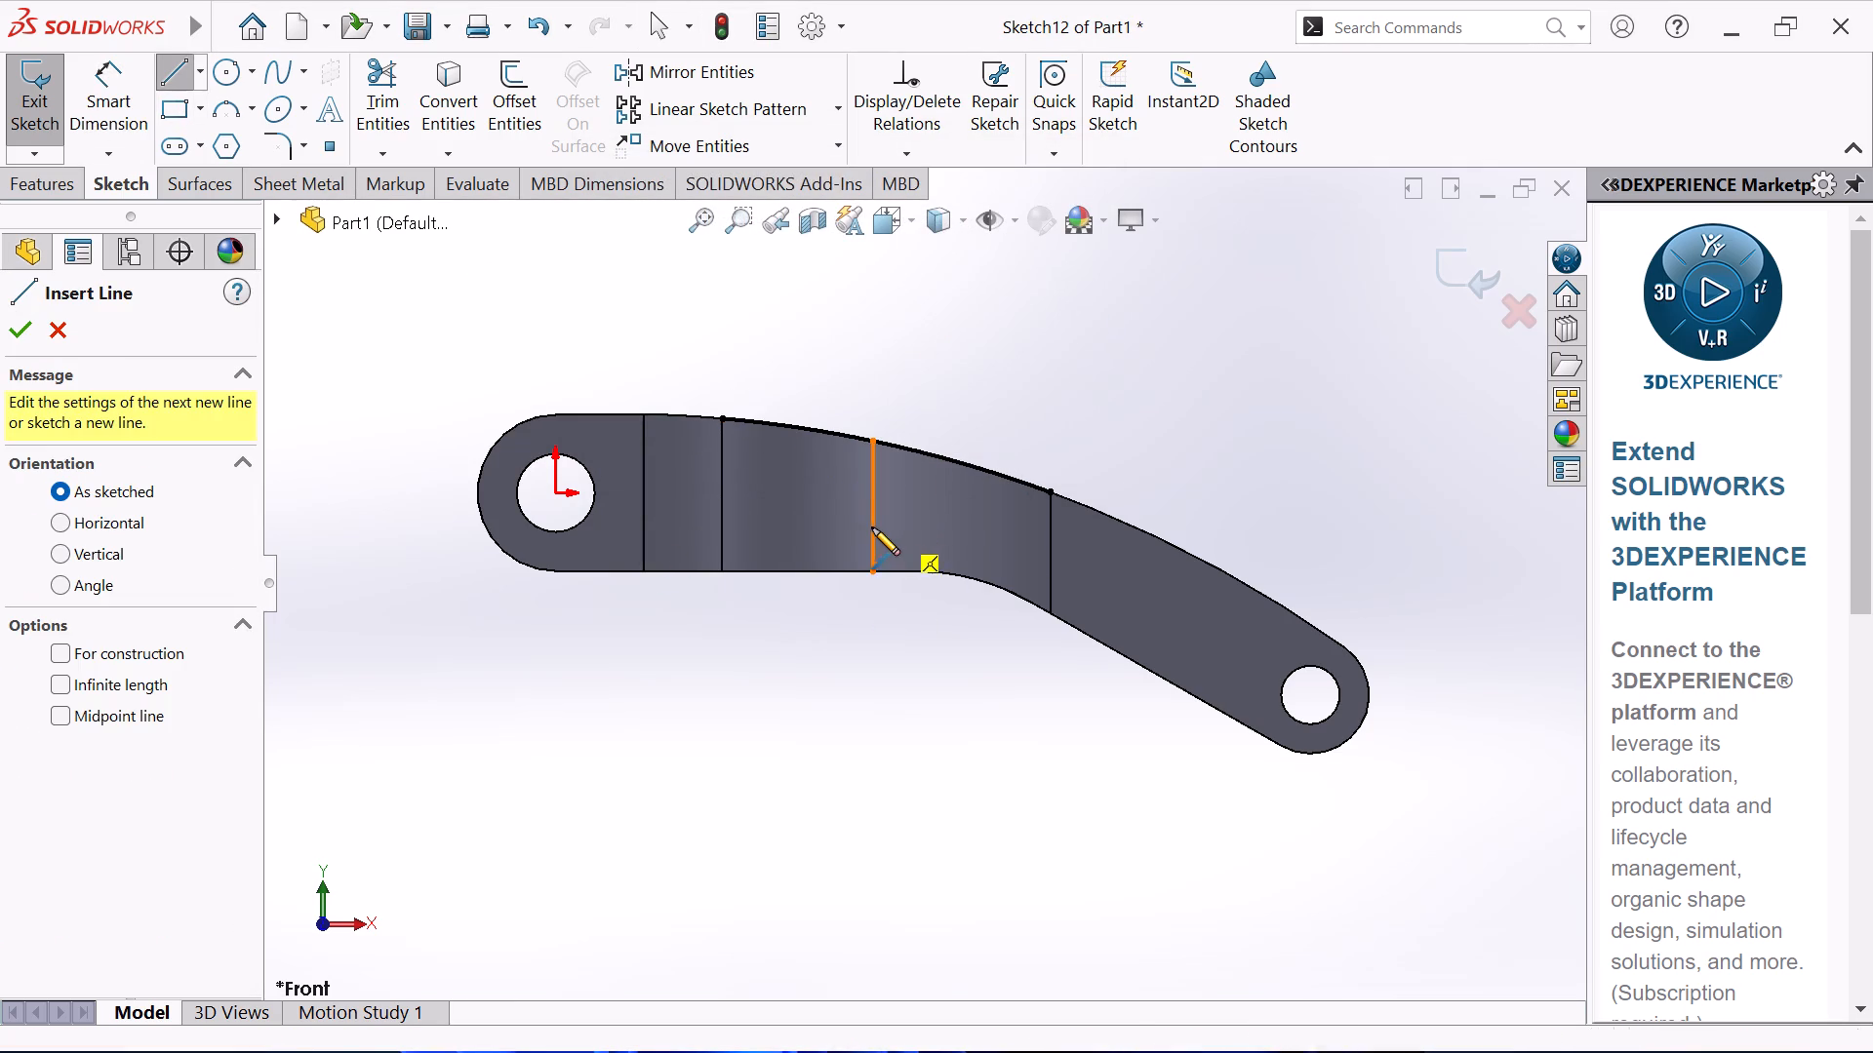
click(869, 526)
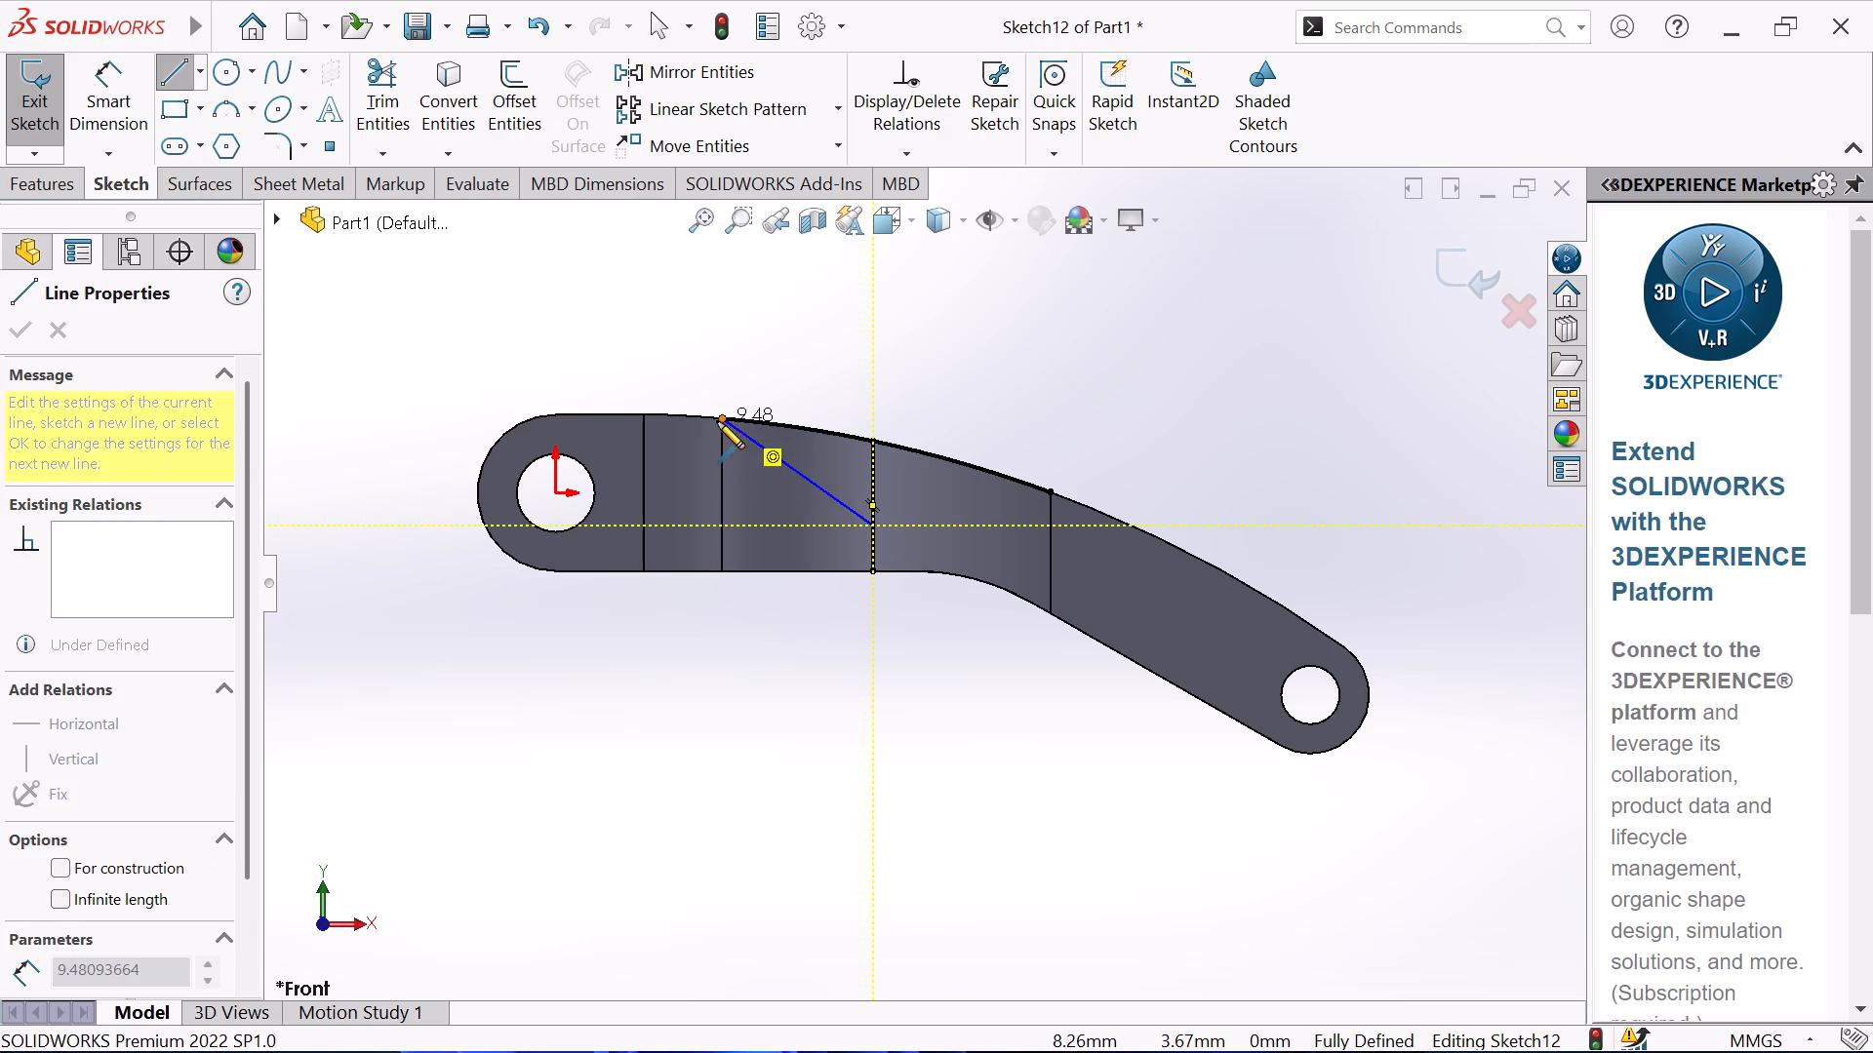
click(738, 419)
key(Escape)
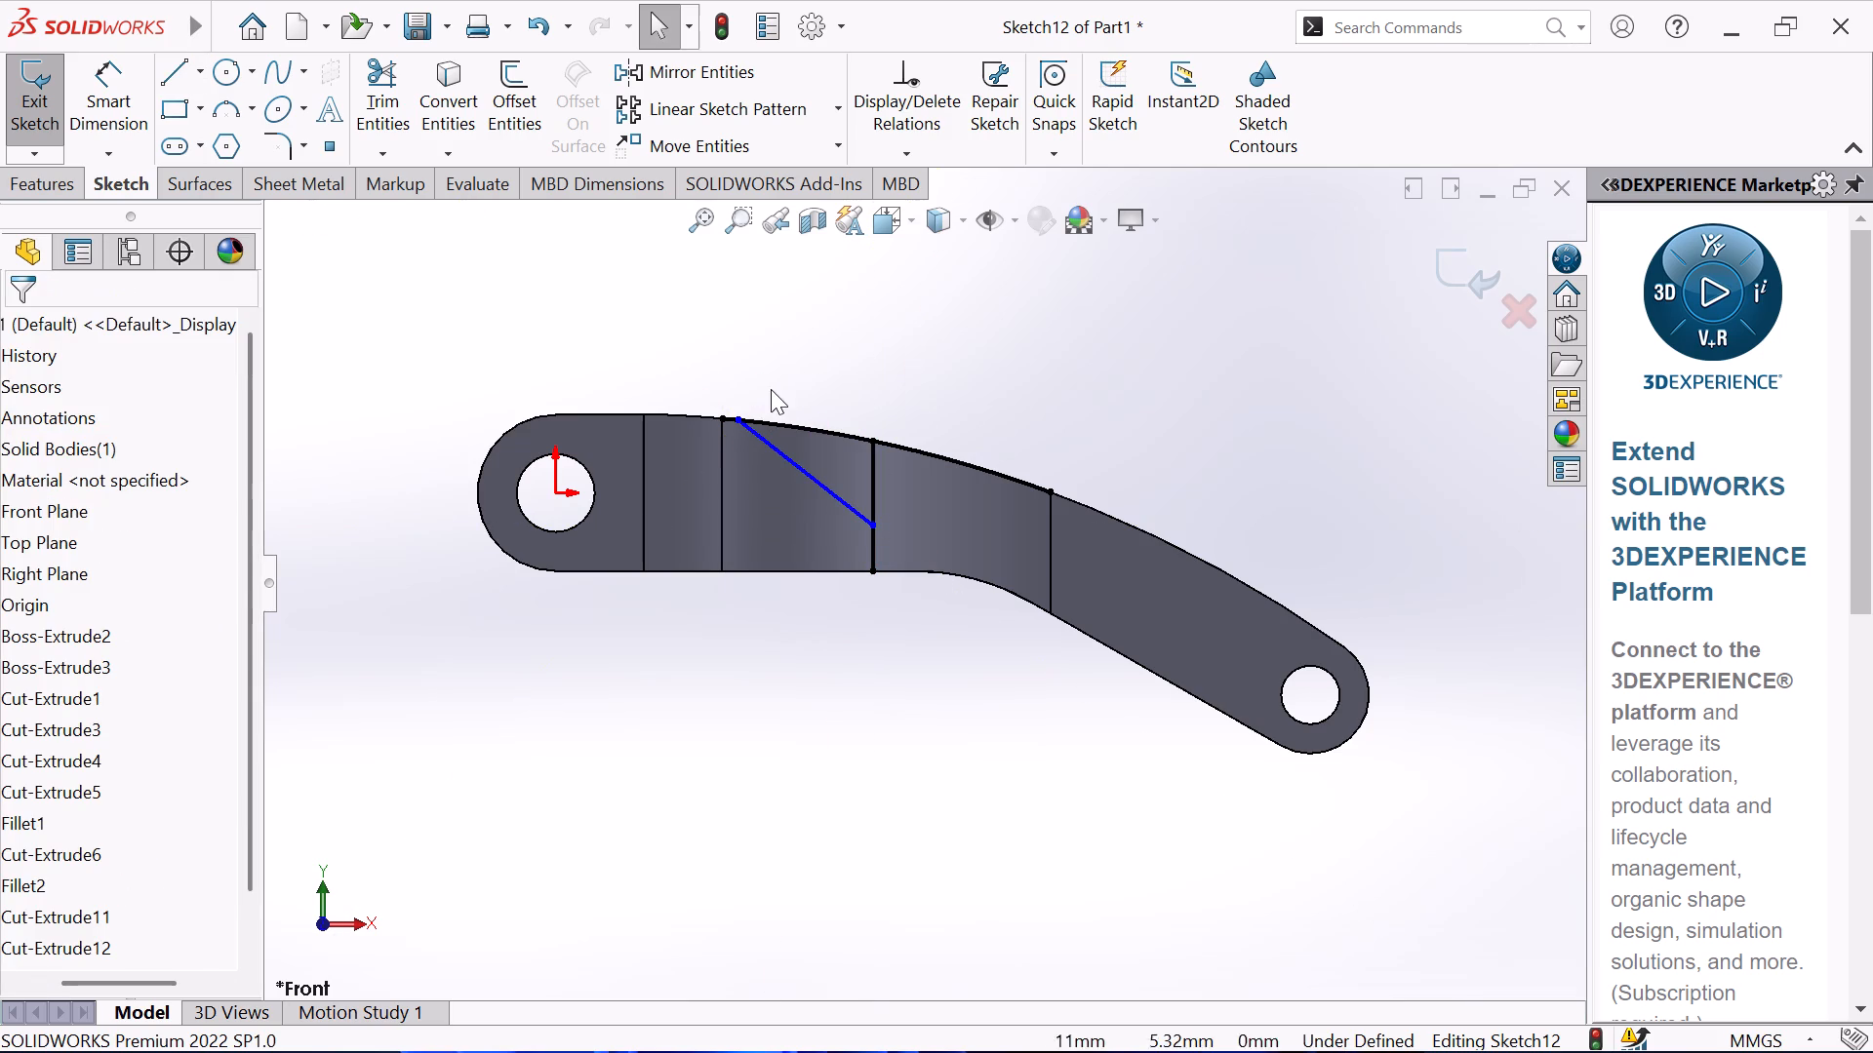
Dimension the vertical distance from the vertical line's upper end to the diagonal line's lower end as 4 mm.
click(118, 71)
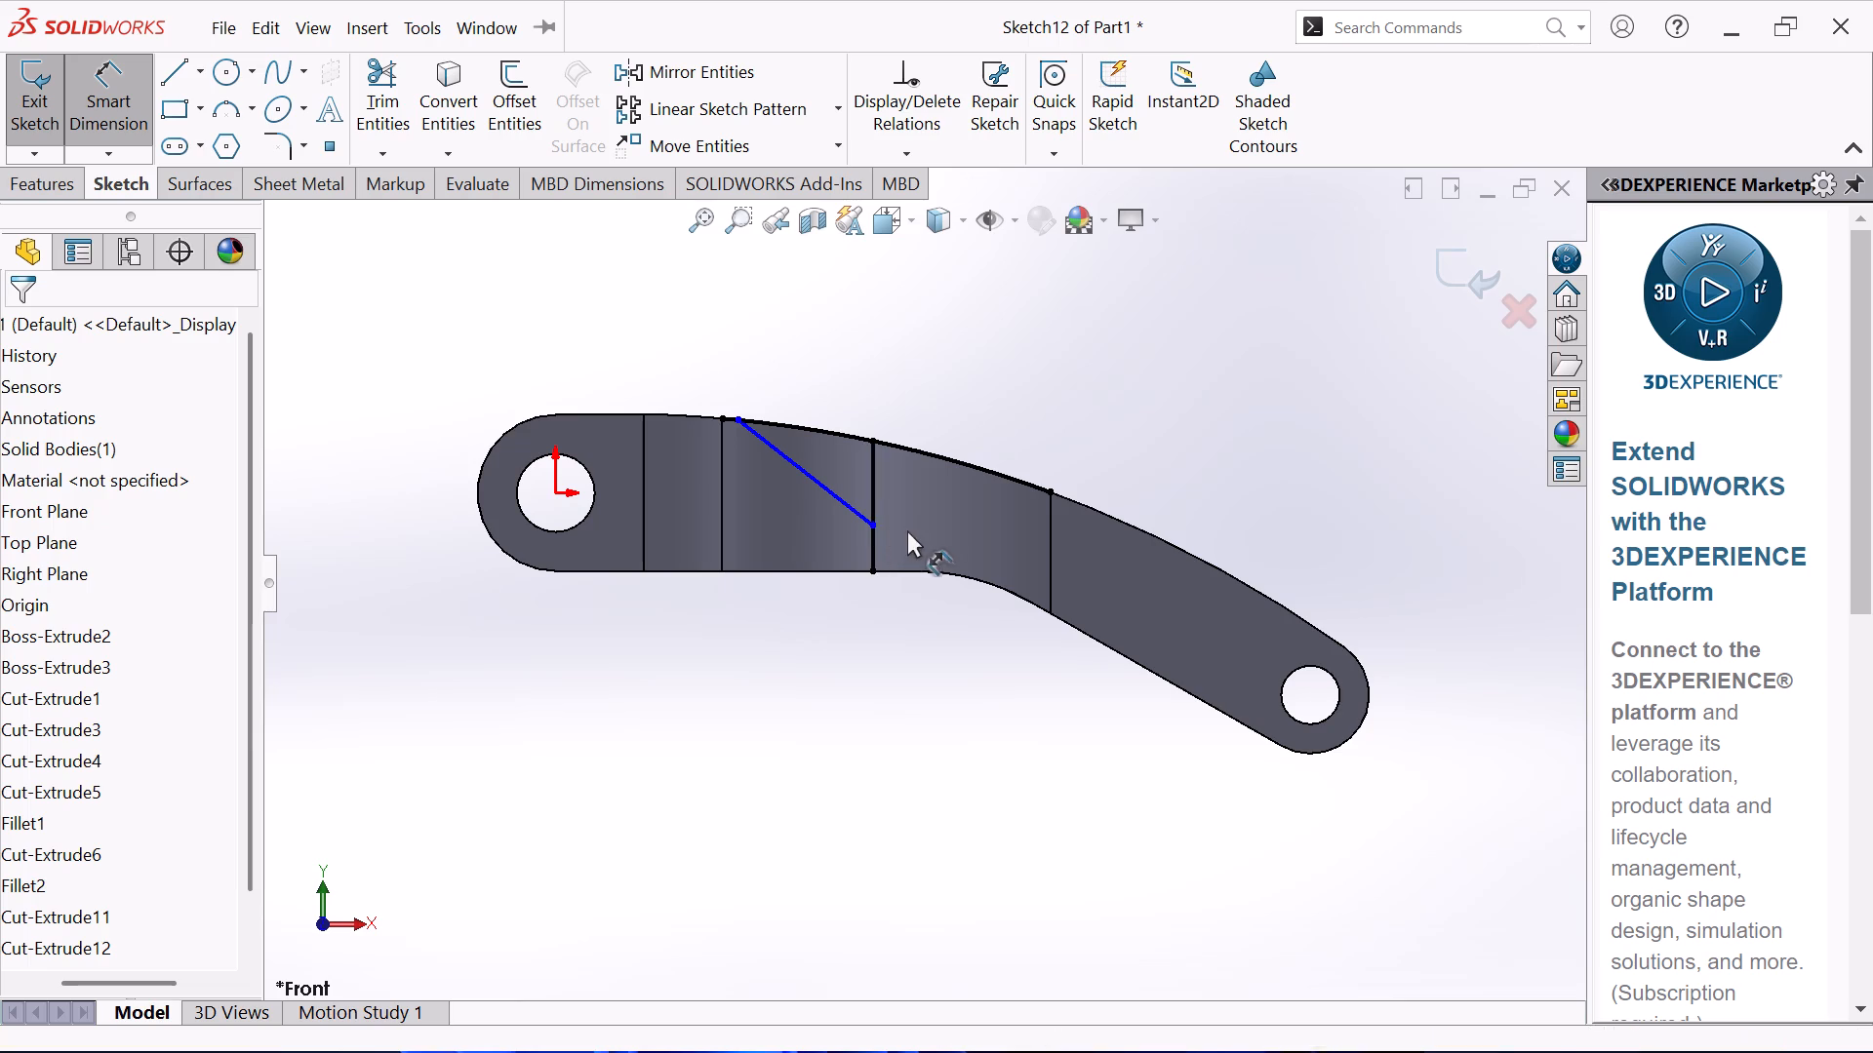
click(878, 527)
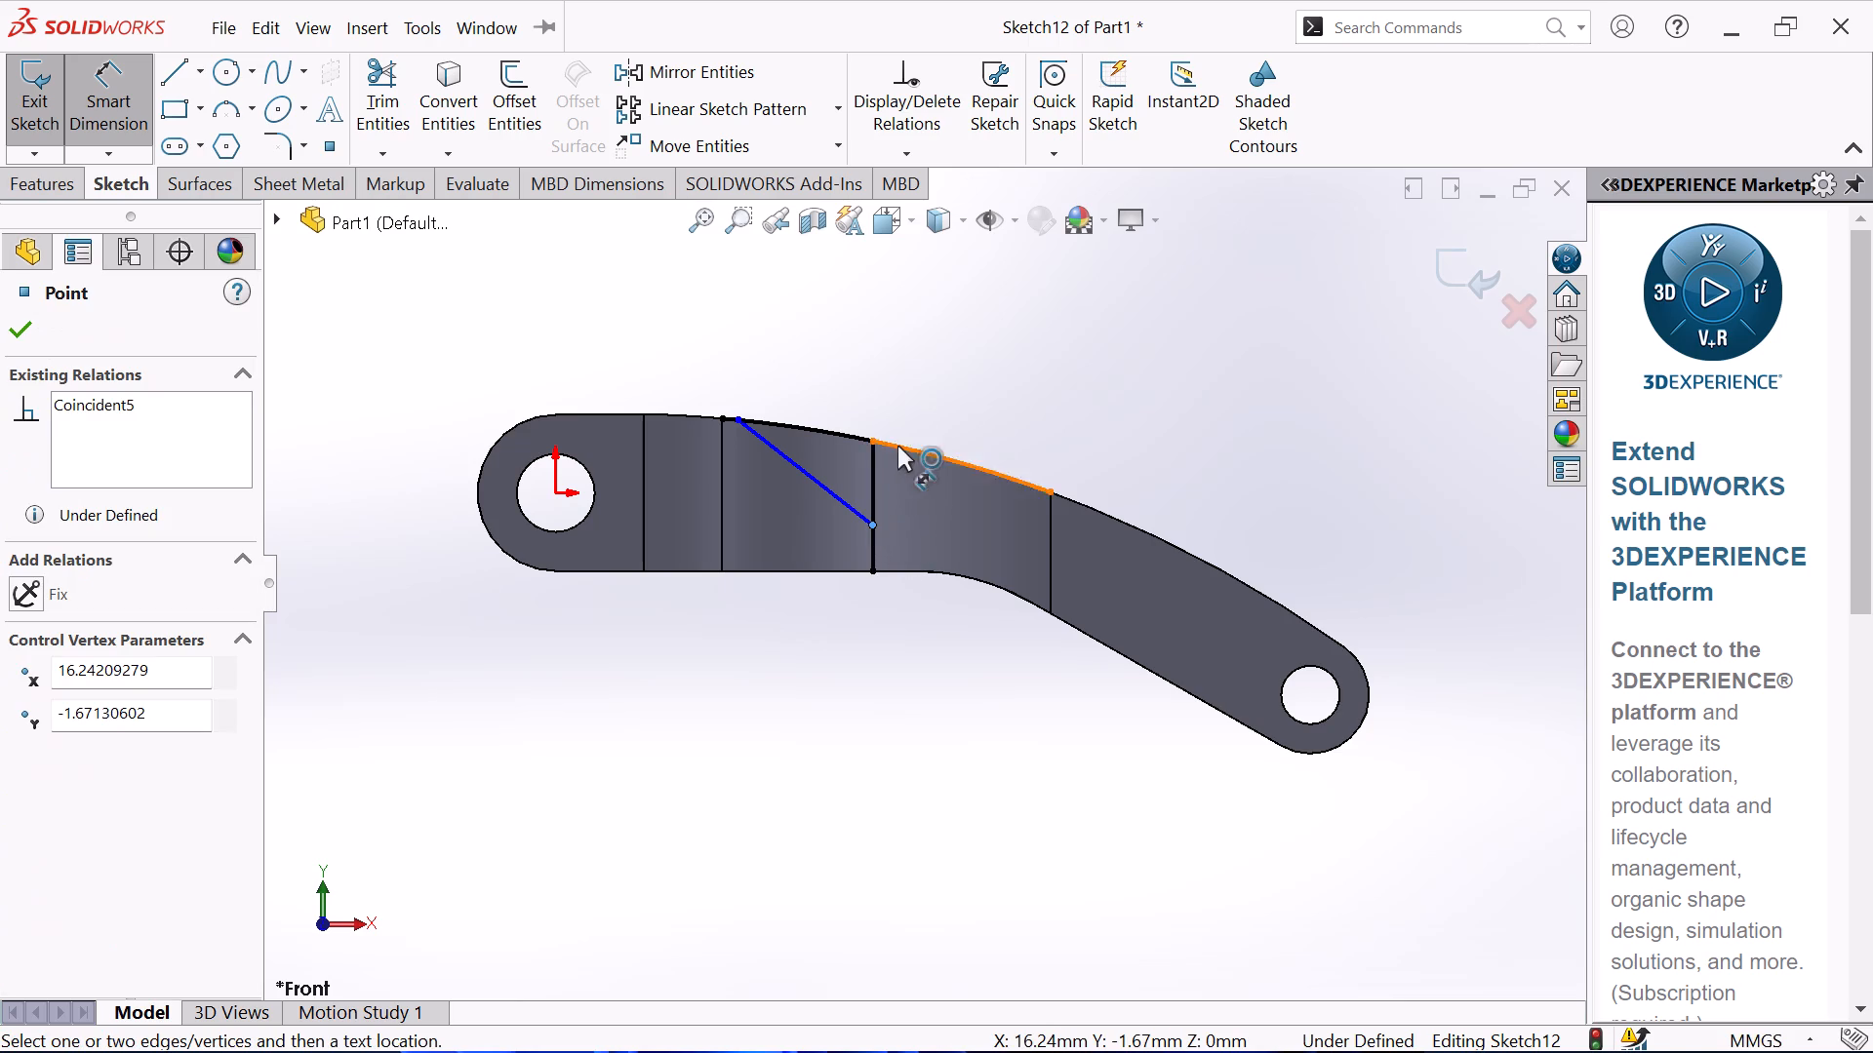
click(874, 440)
click(949, 497)
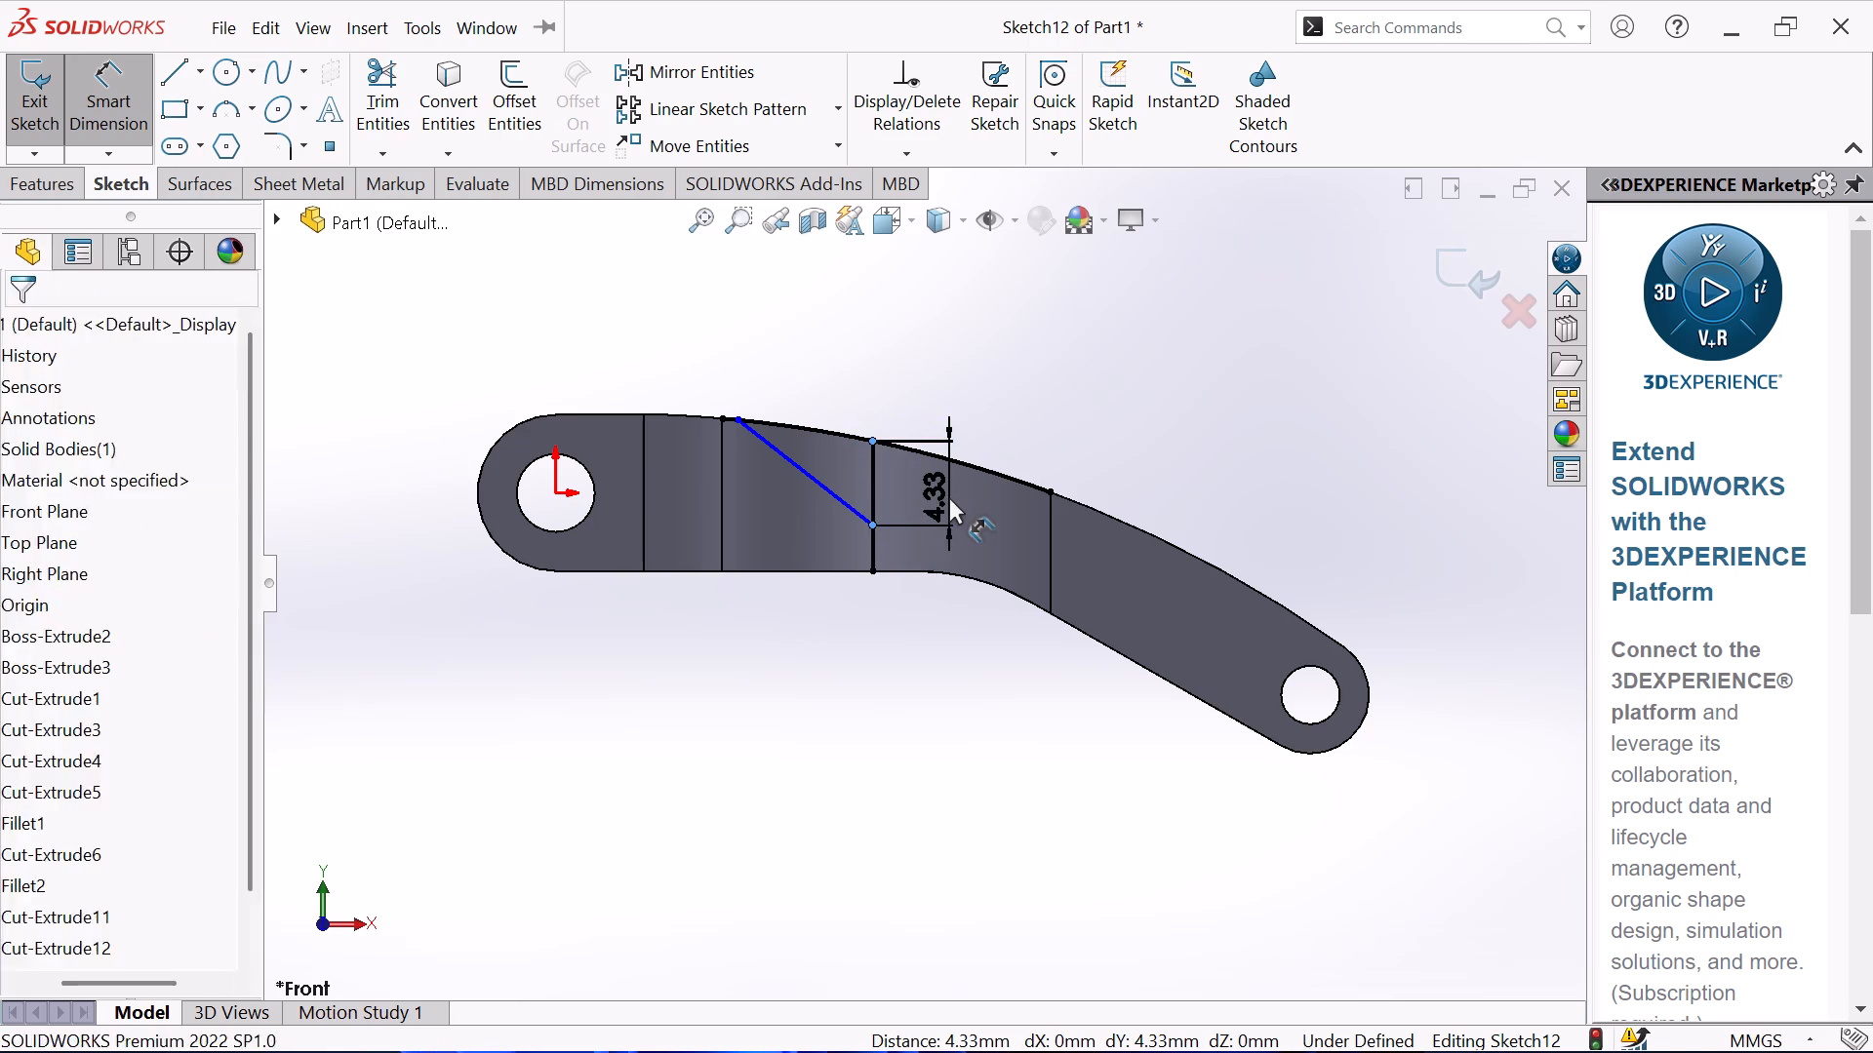
key(4)
key(Return)
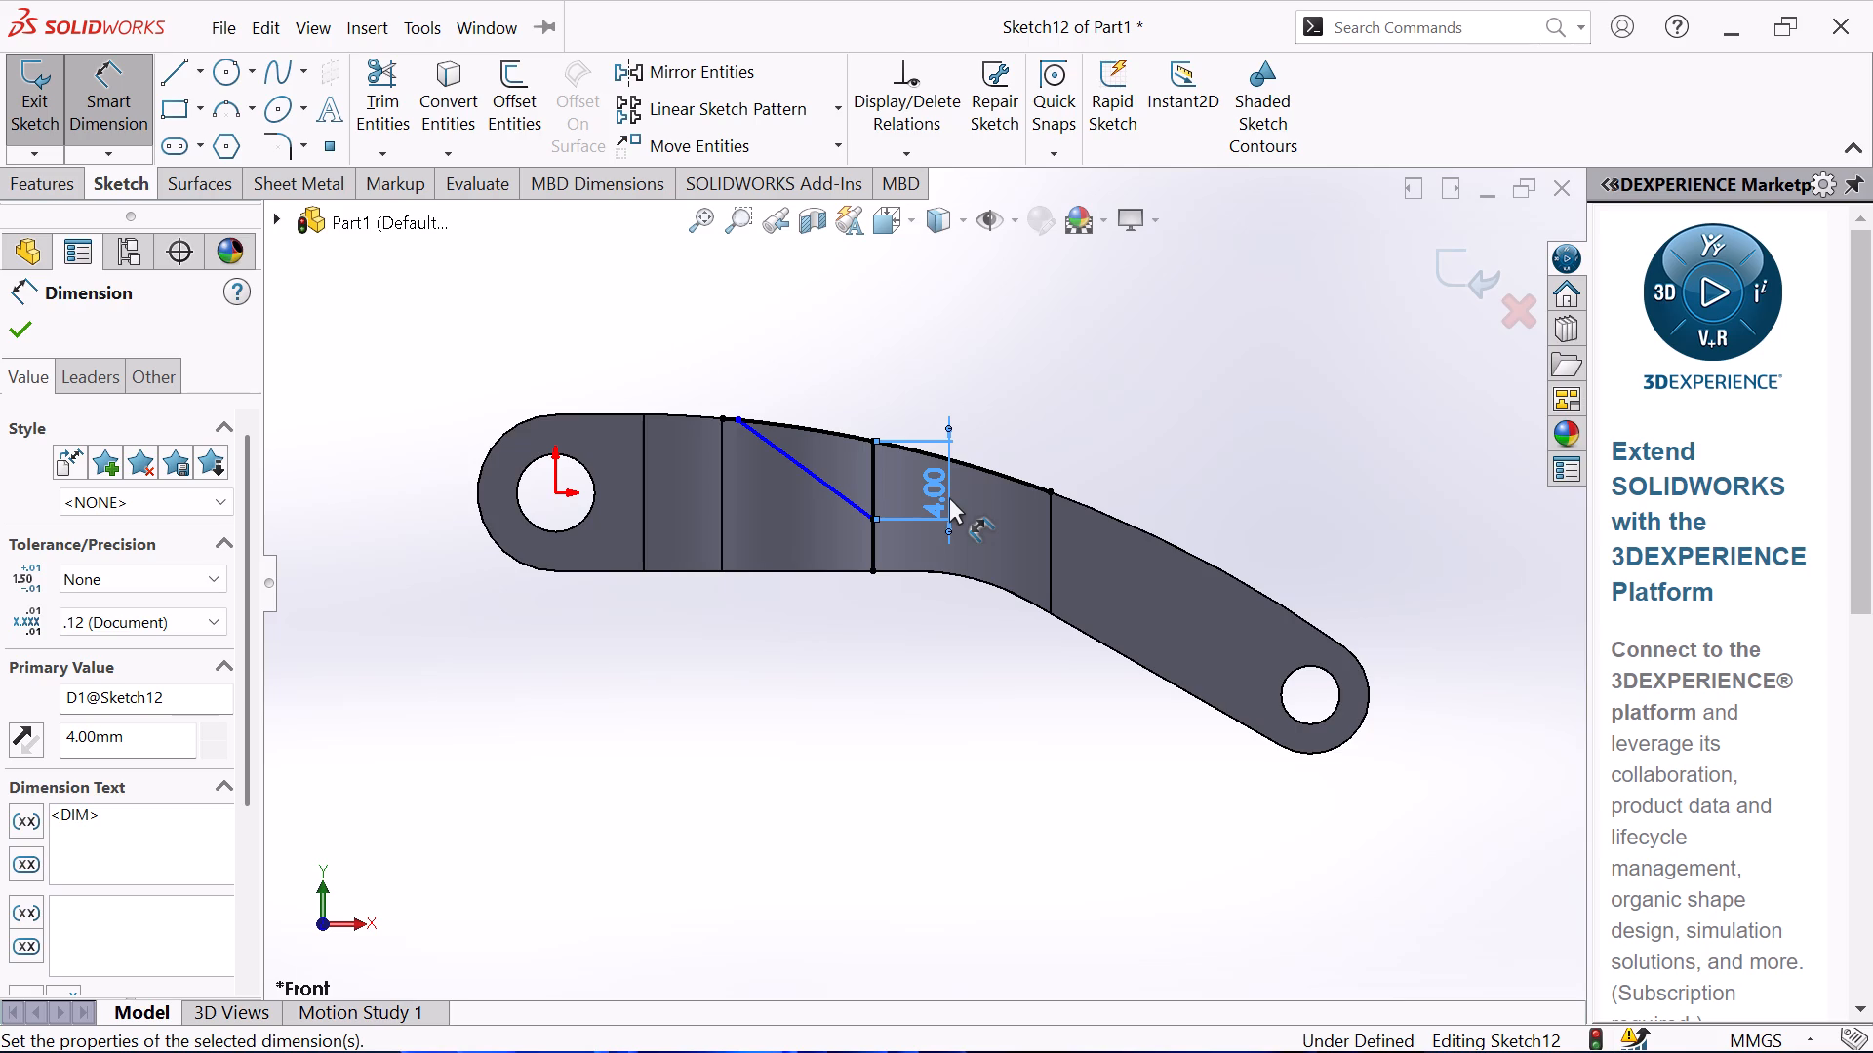
Dimension the horizontal distance from the diagonal line's upper end to the vertical line's upper end as 8 mm.
click(737, 419)
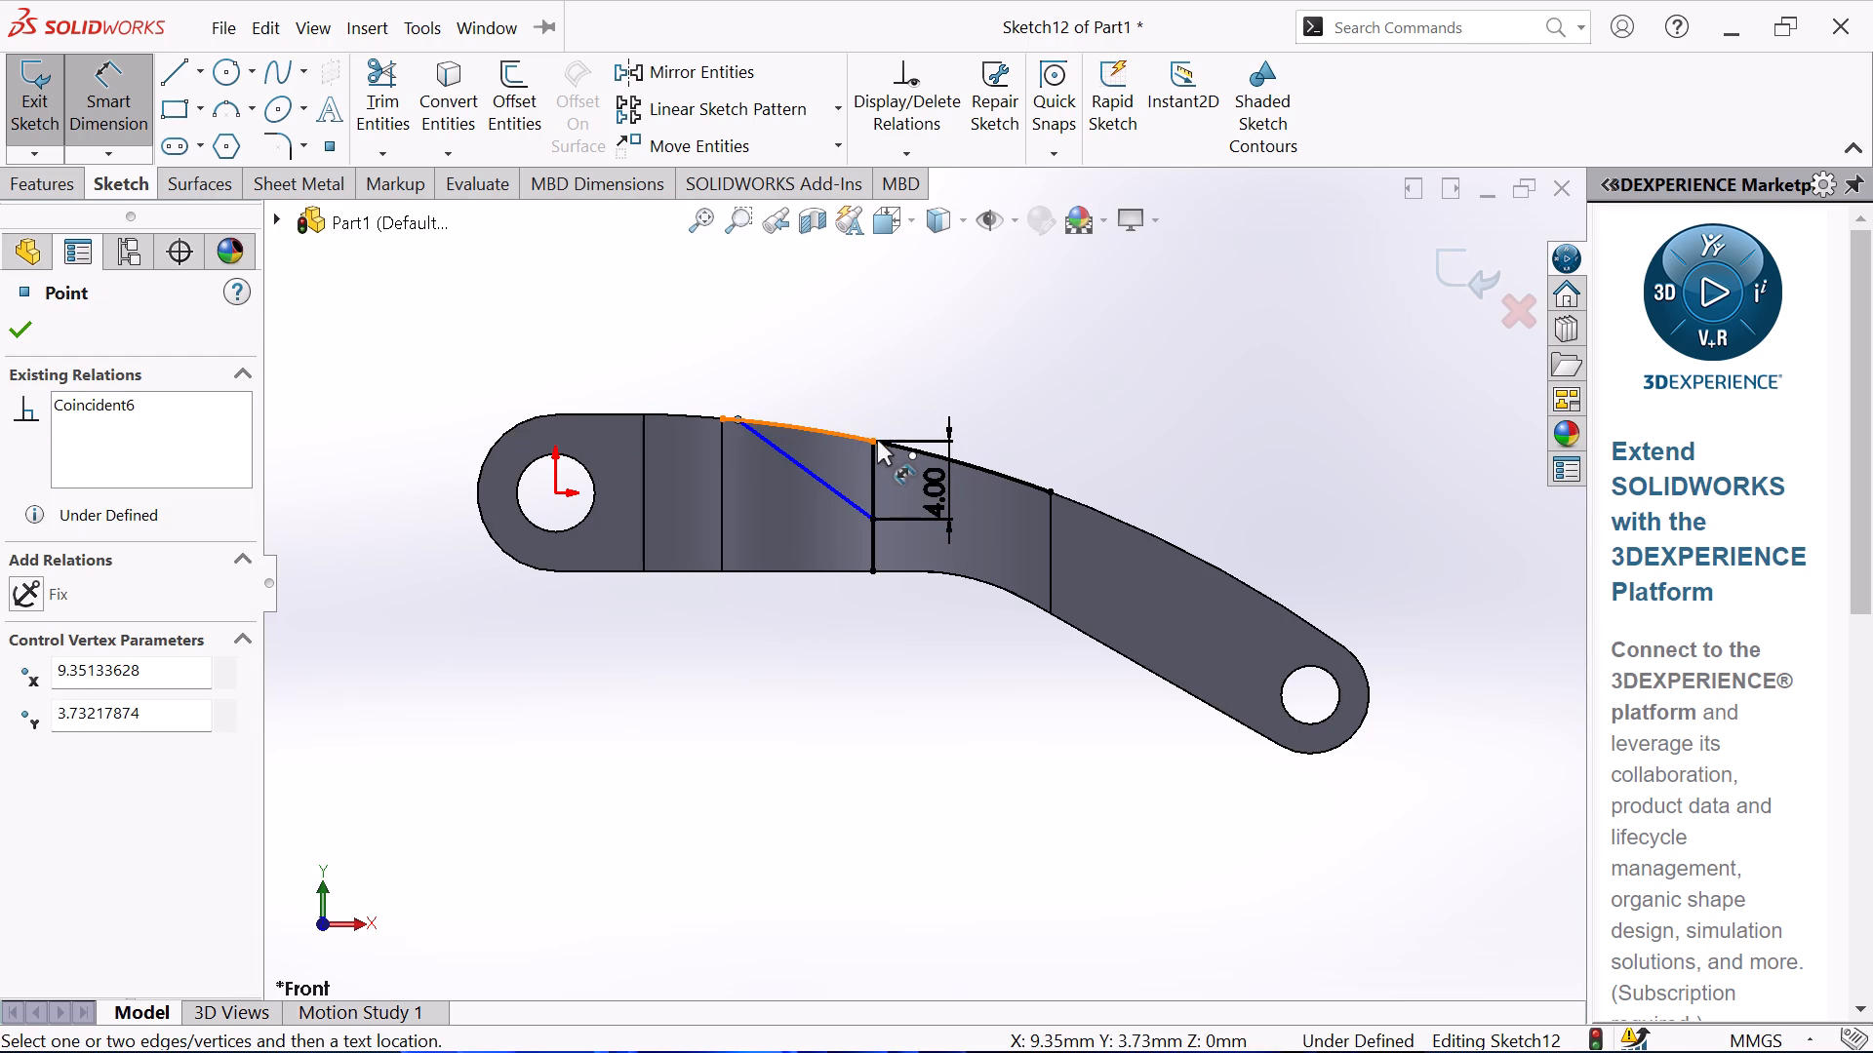
click(873, 440)
click(791, 393)
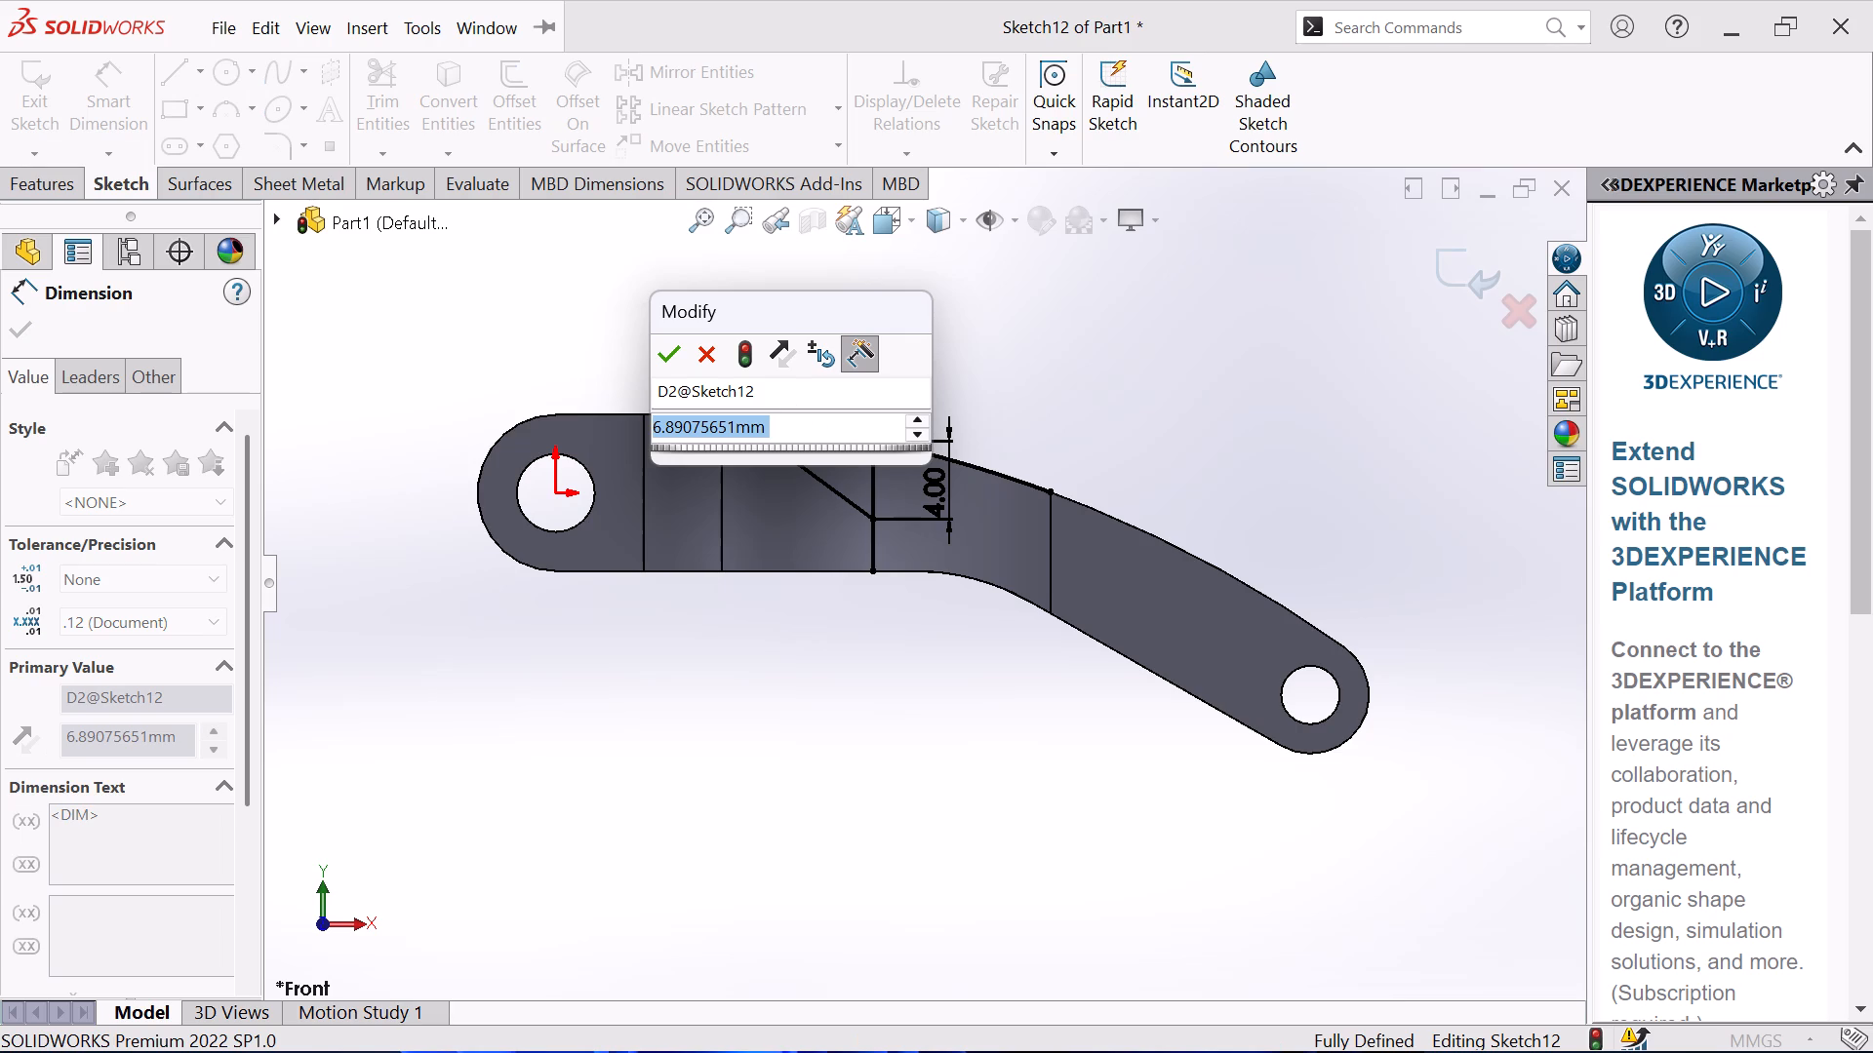
key(8)
key(Return)
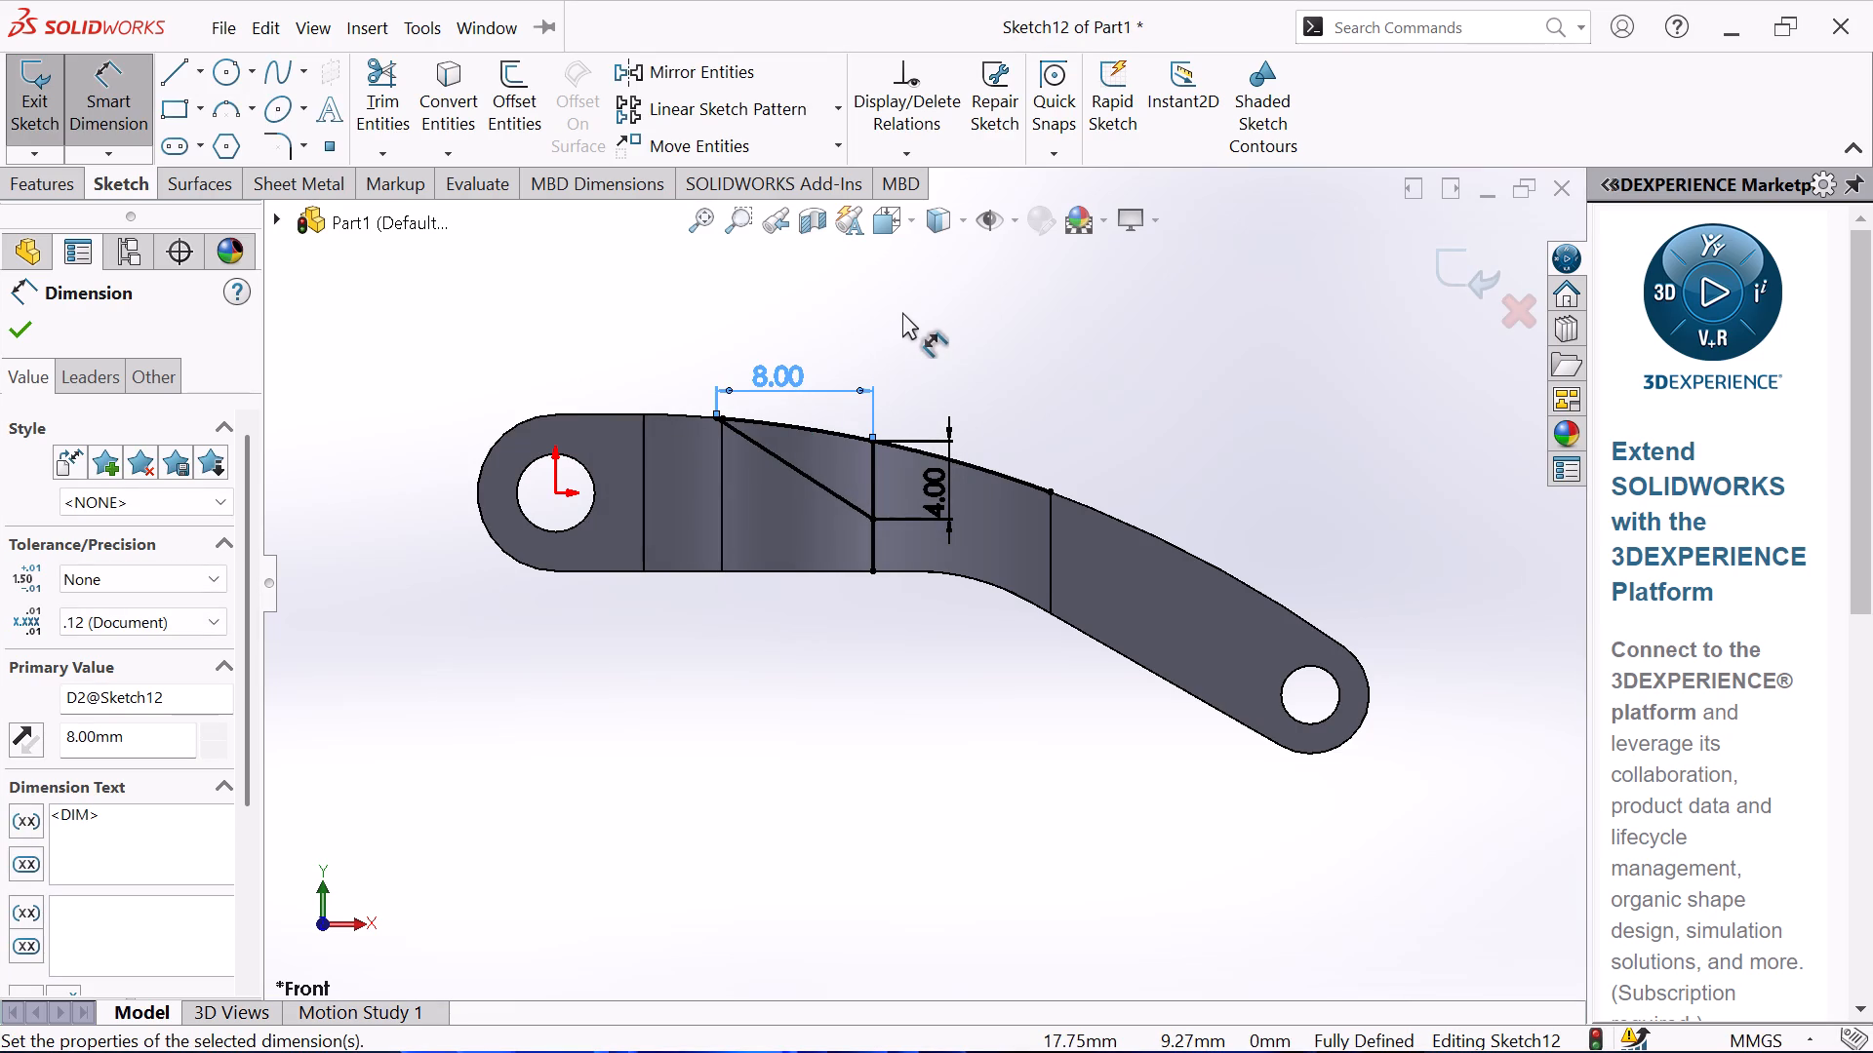
right_click(905, 341)
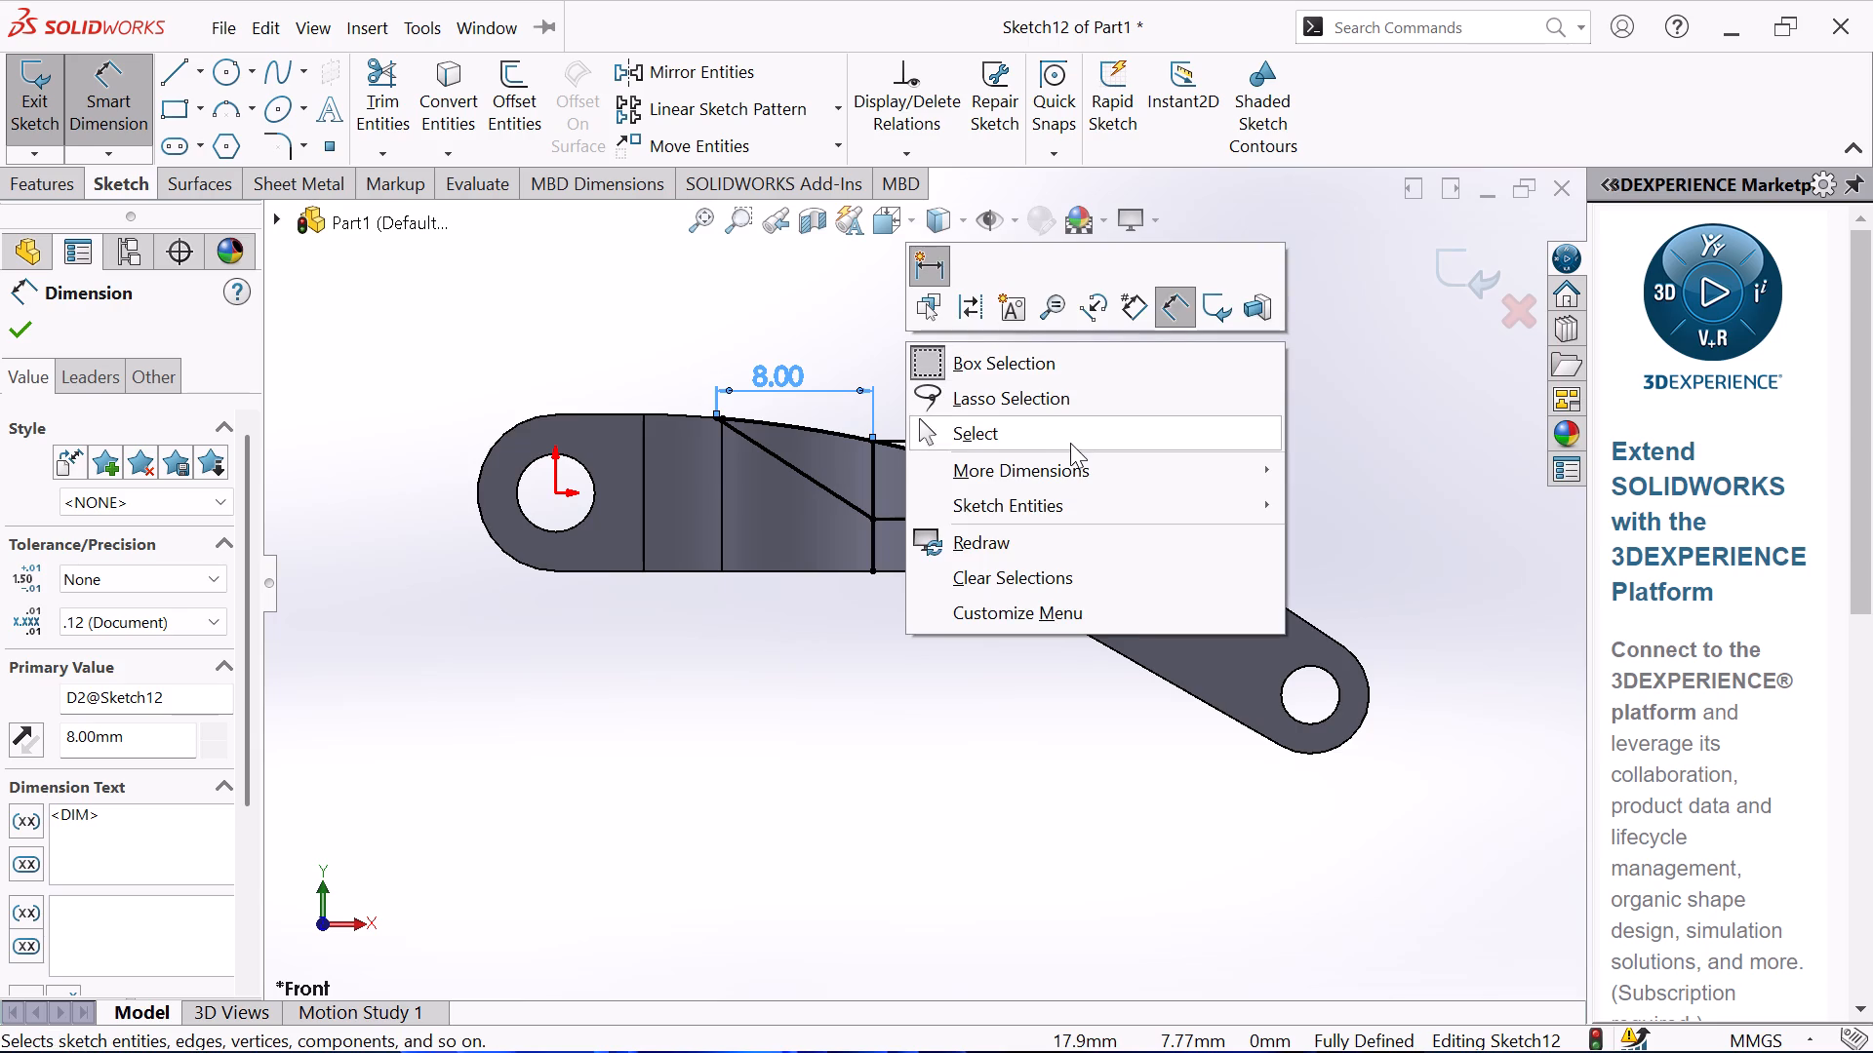
click(1070, 443)
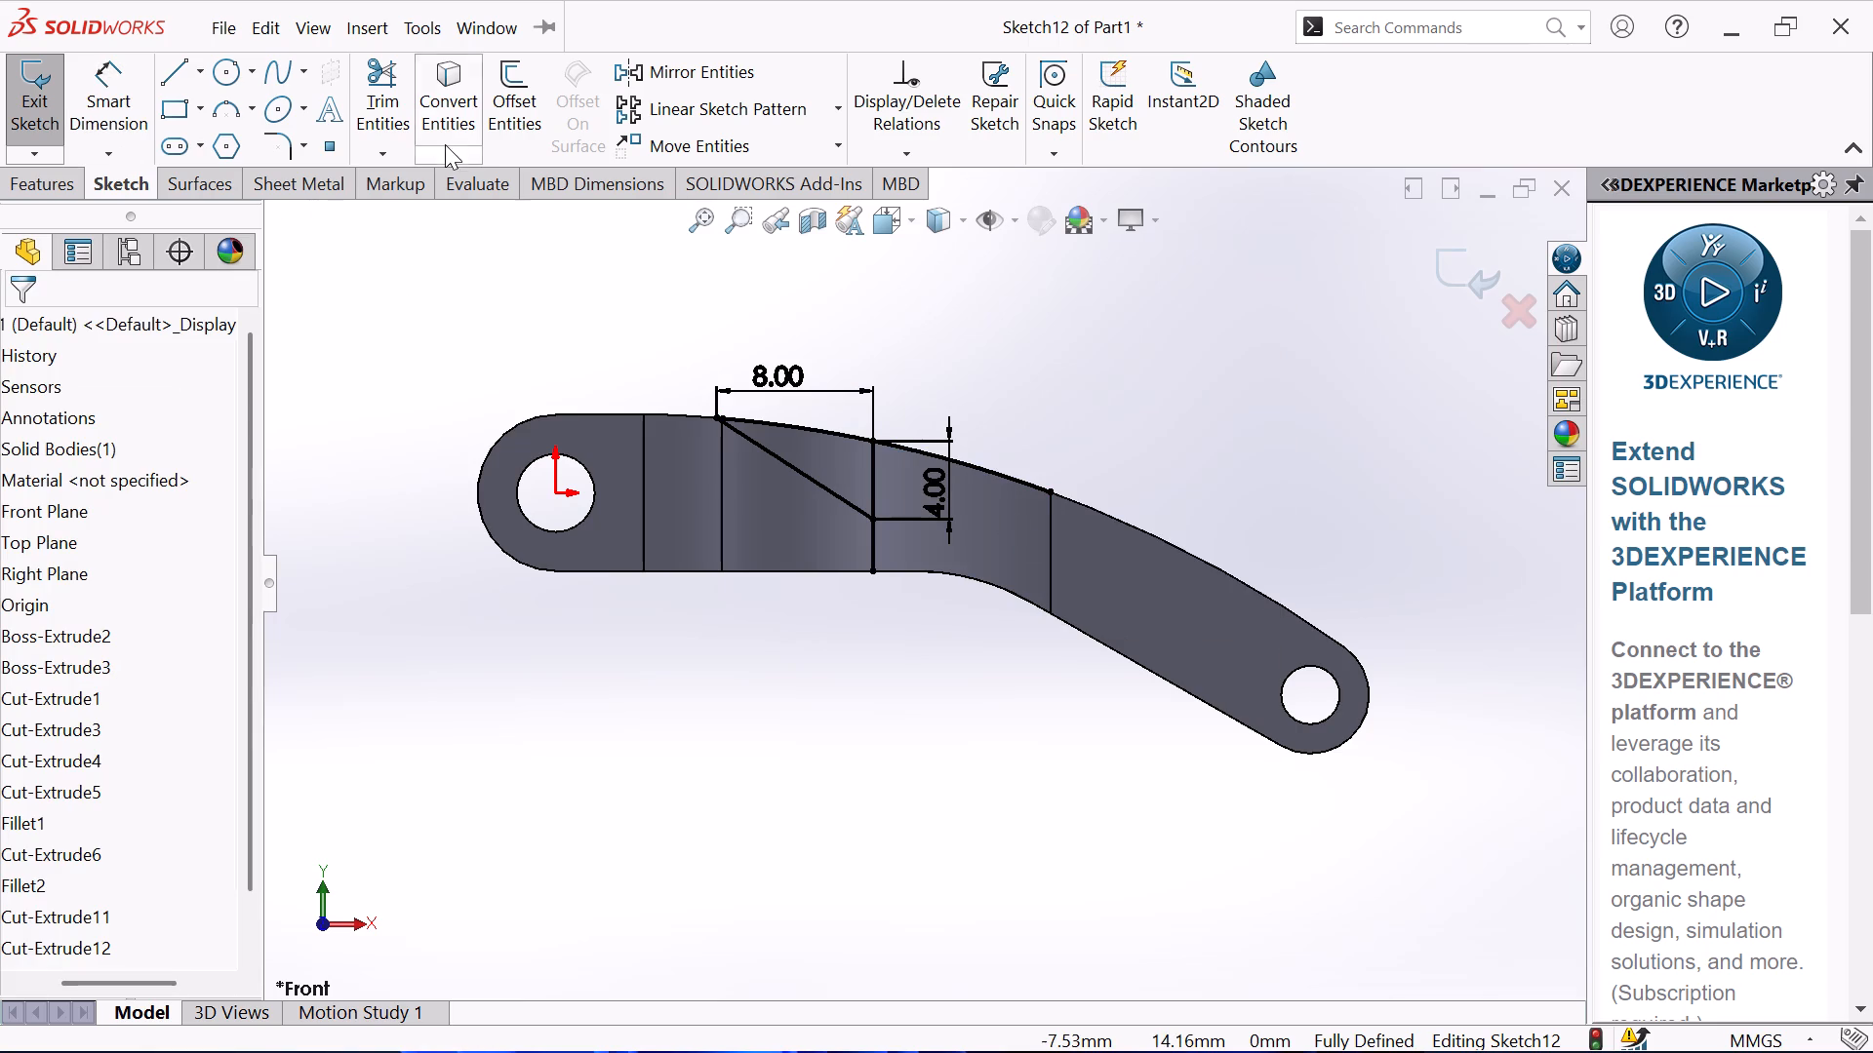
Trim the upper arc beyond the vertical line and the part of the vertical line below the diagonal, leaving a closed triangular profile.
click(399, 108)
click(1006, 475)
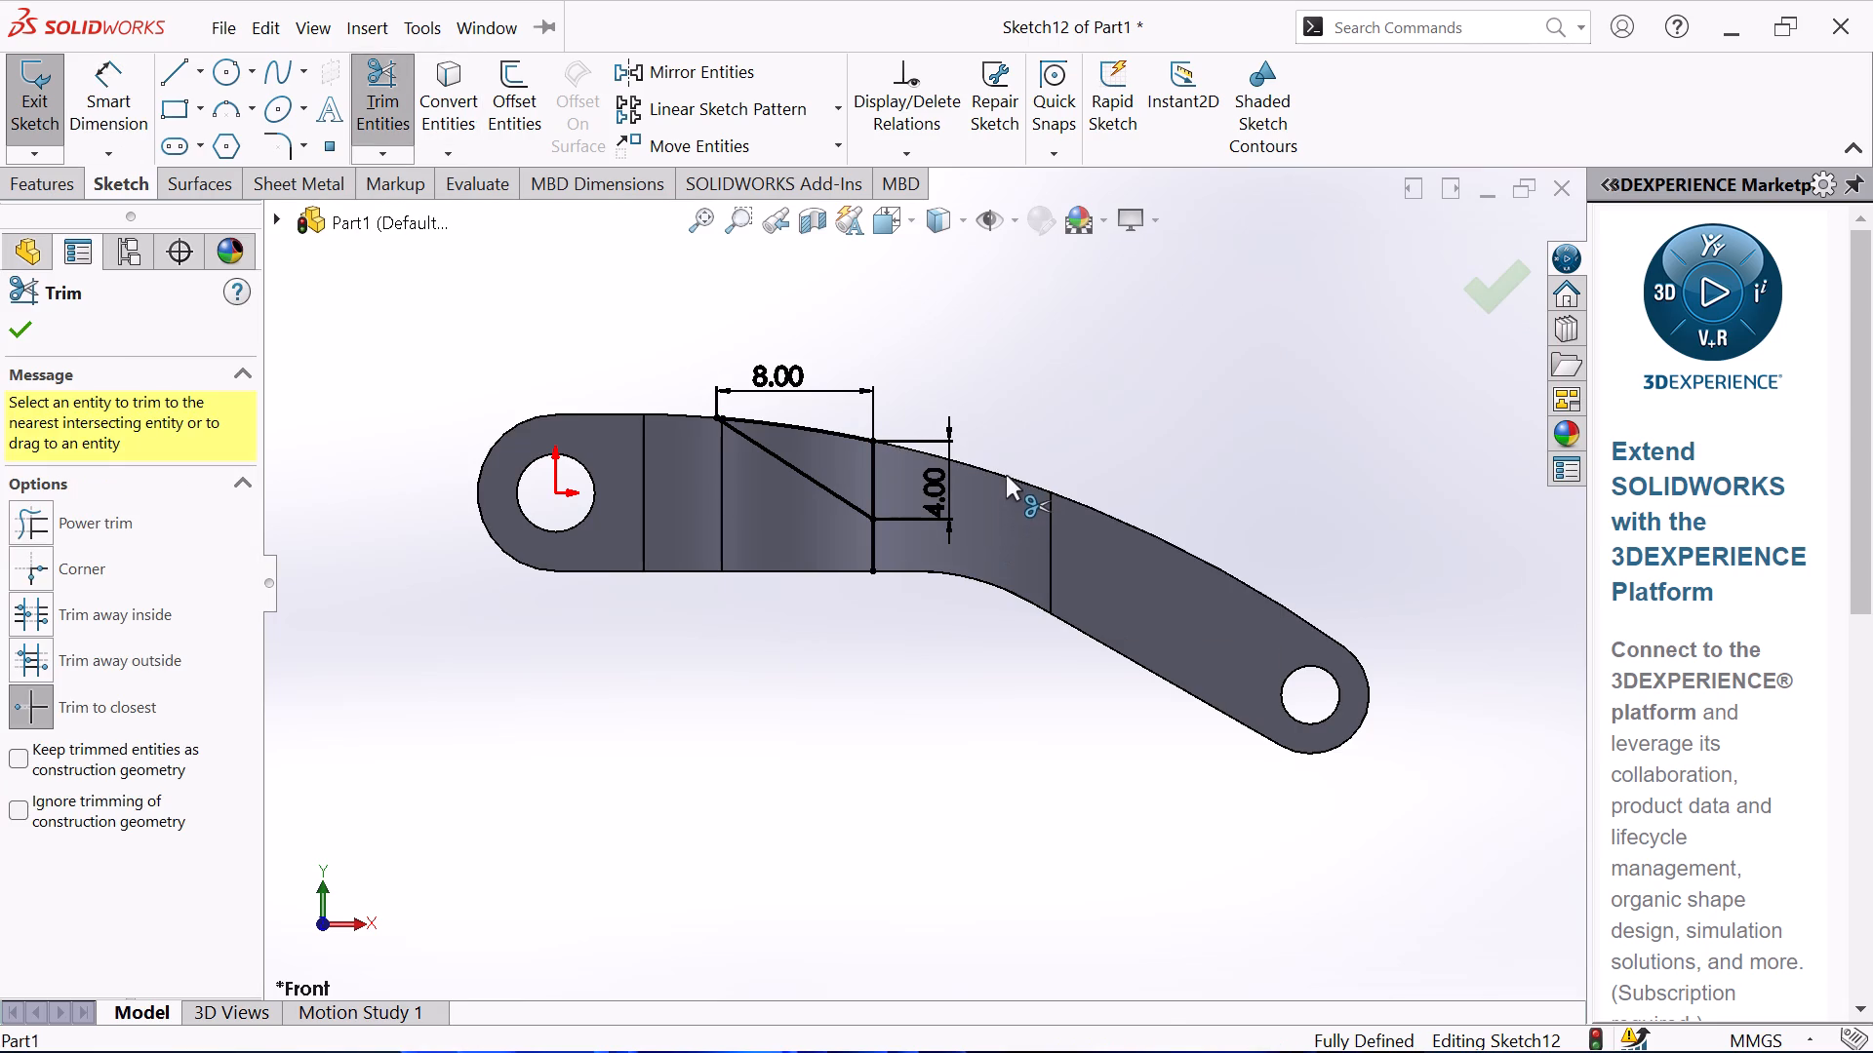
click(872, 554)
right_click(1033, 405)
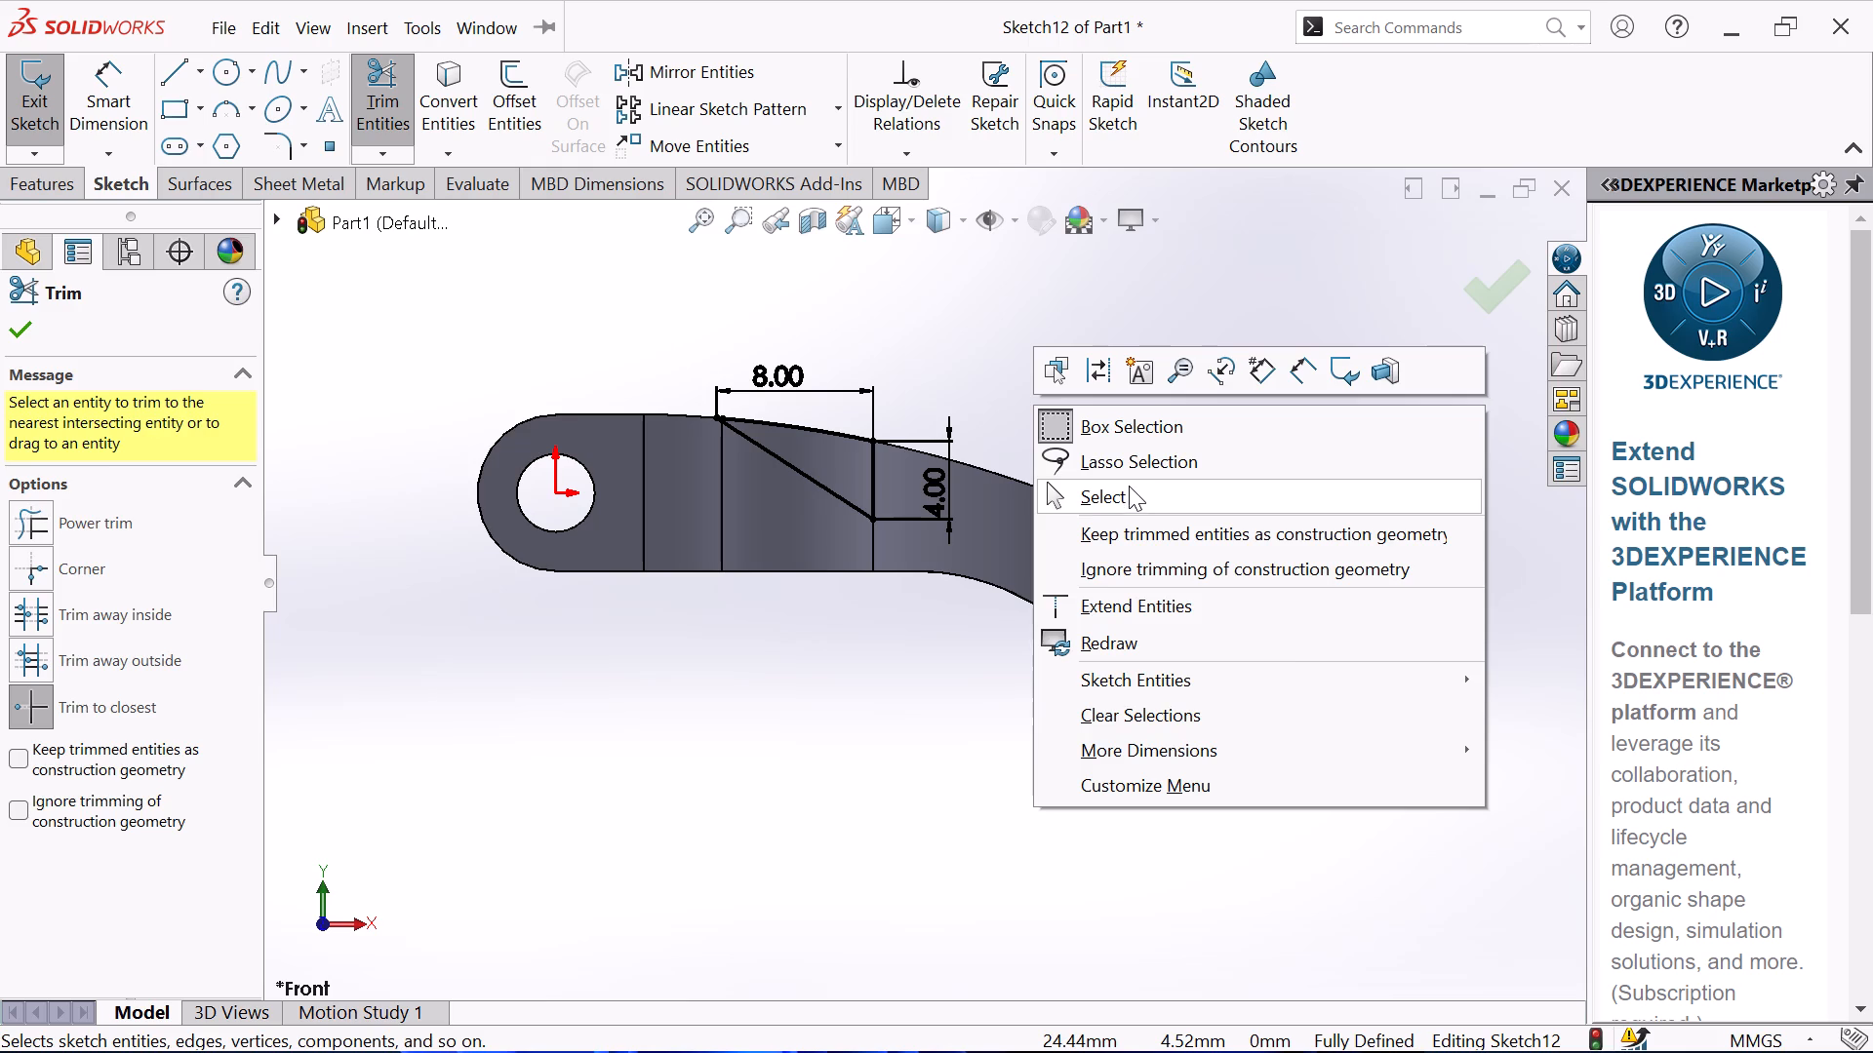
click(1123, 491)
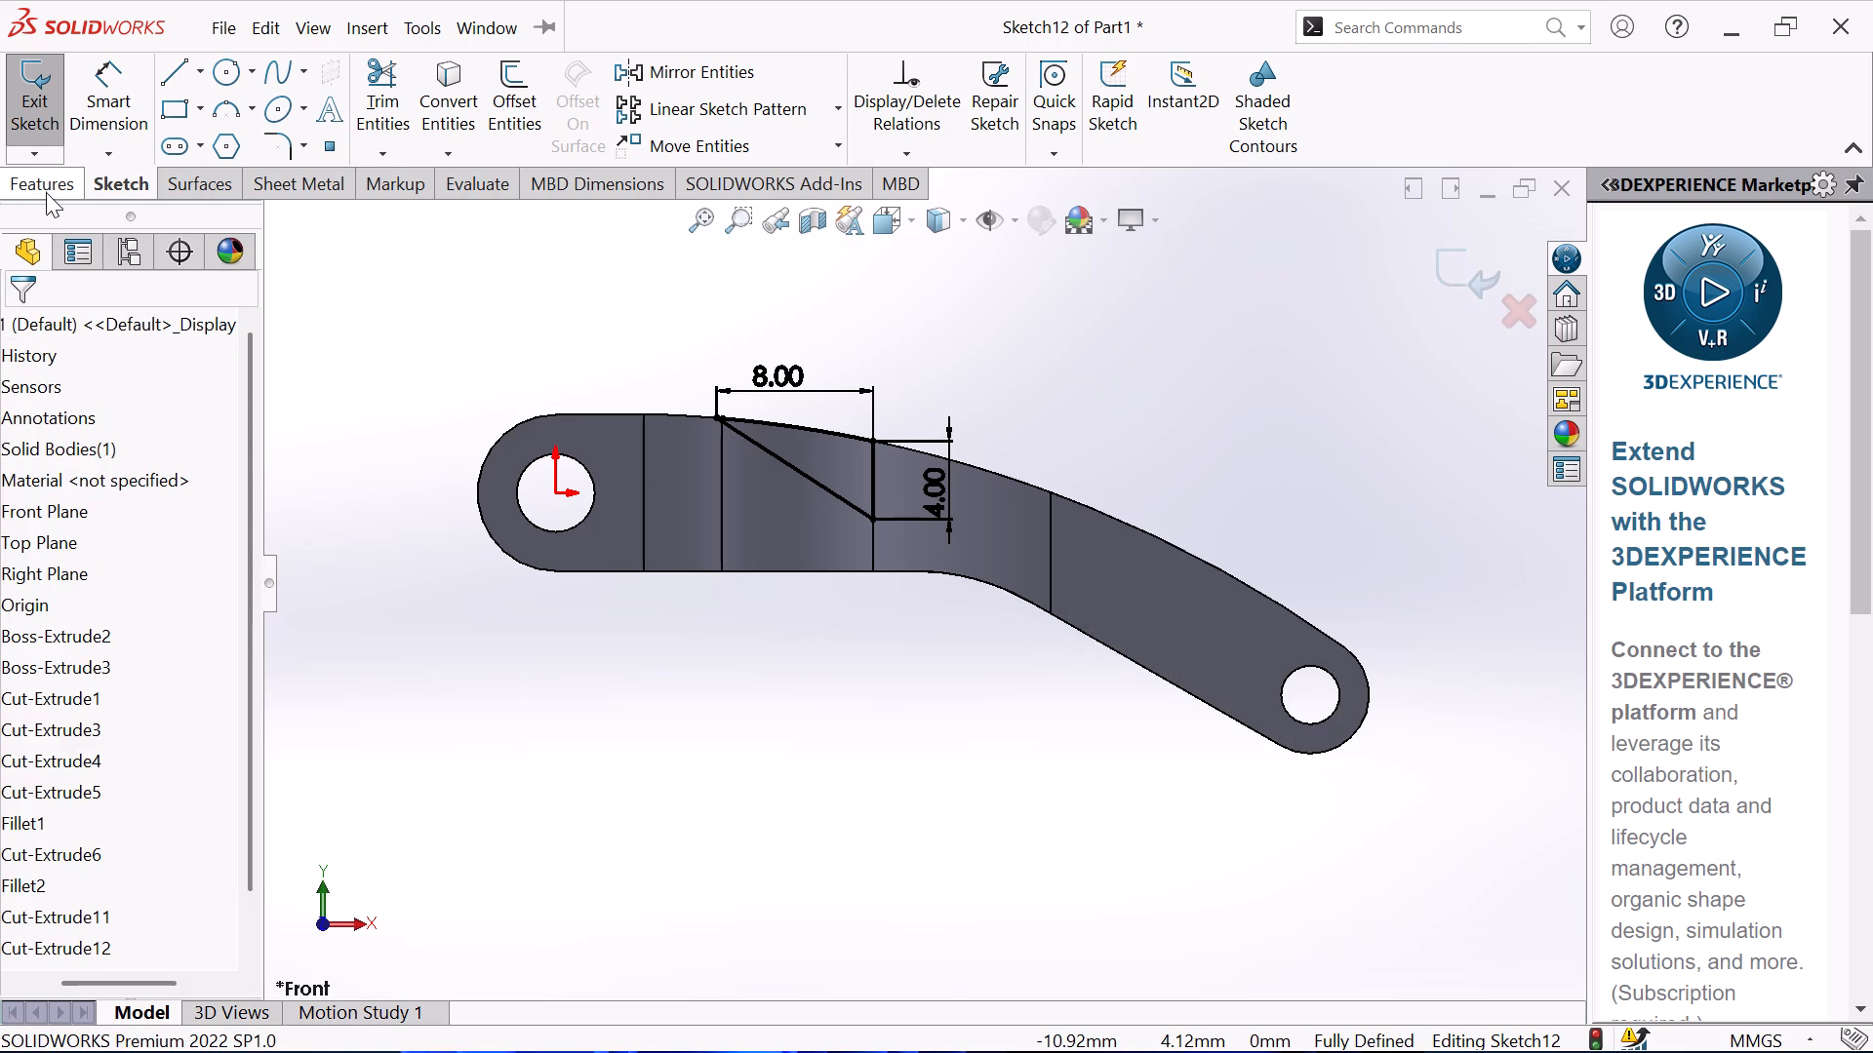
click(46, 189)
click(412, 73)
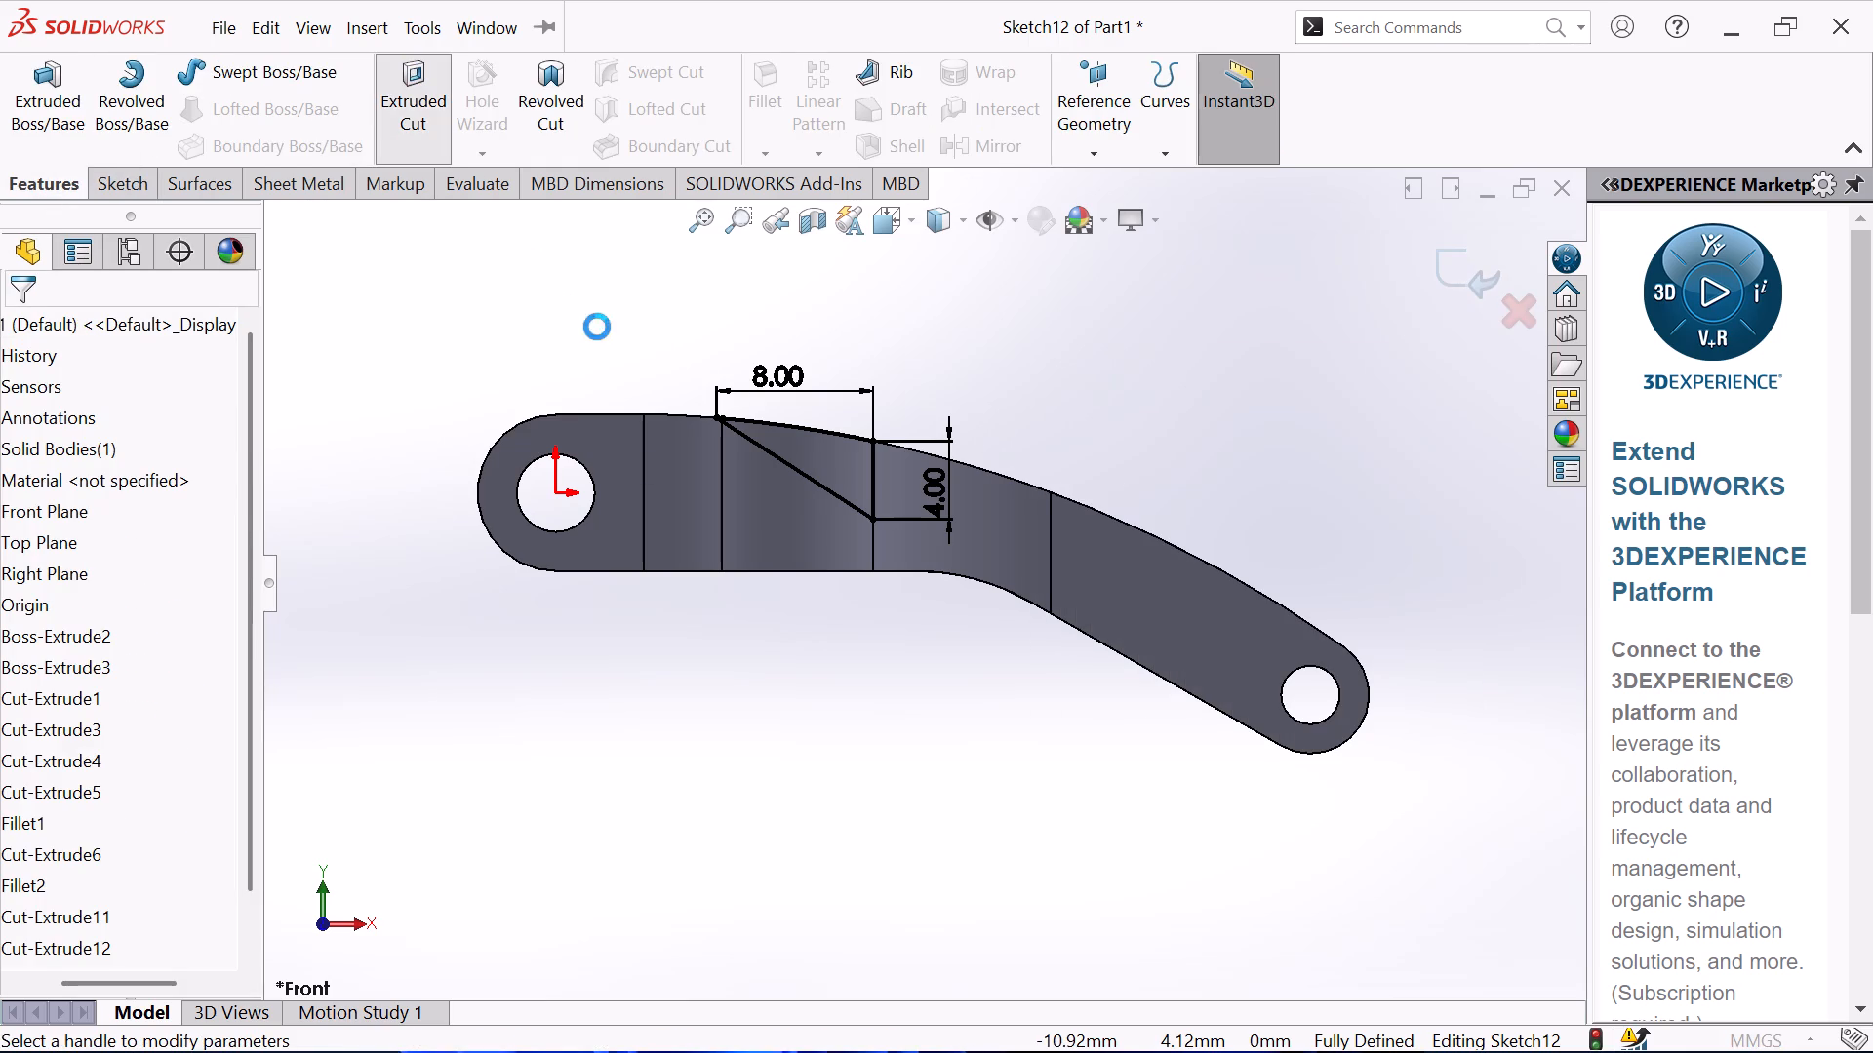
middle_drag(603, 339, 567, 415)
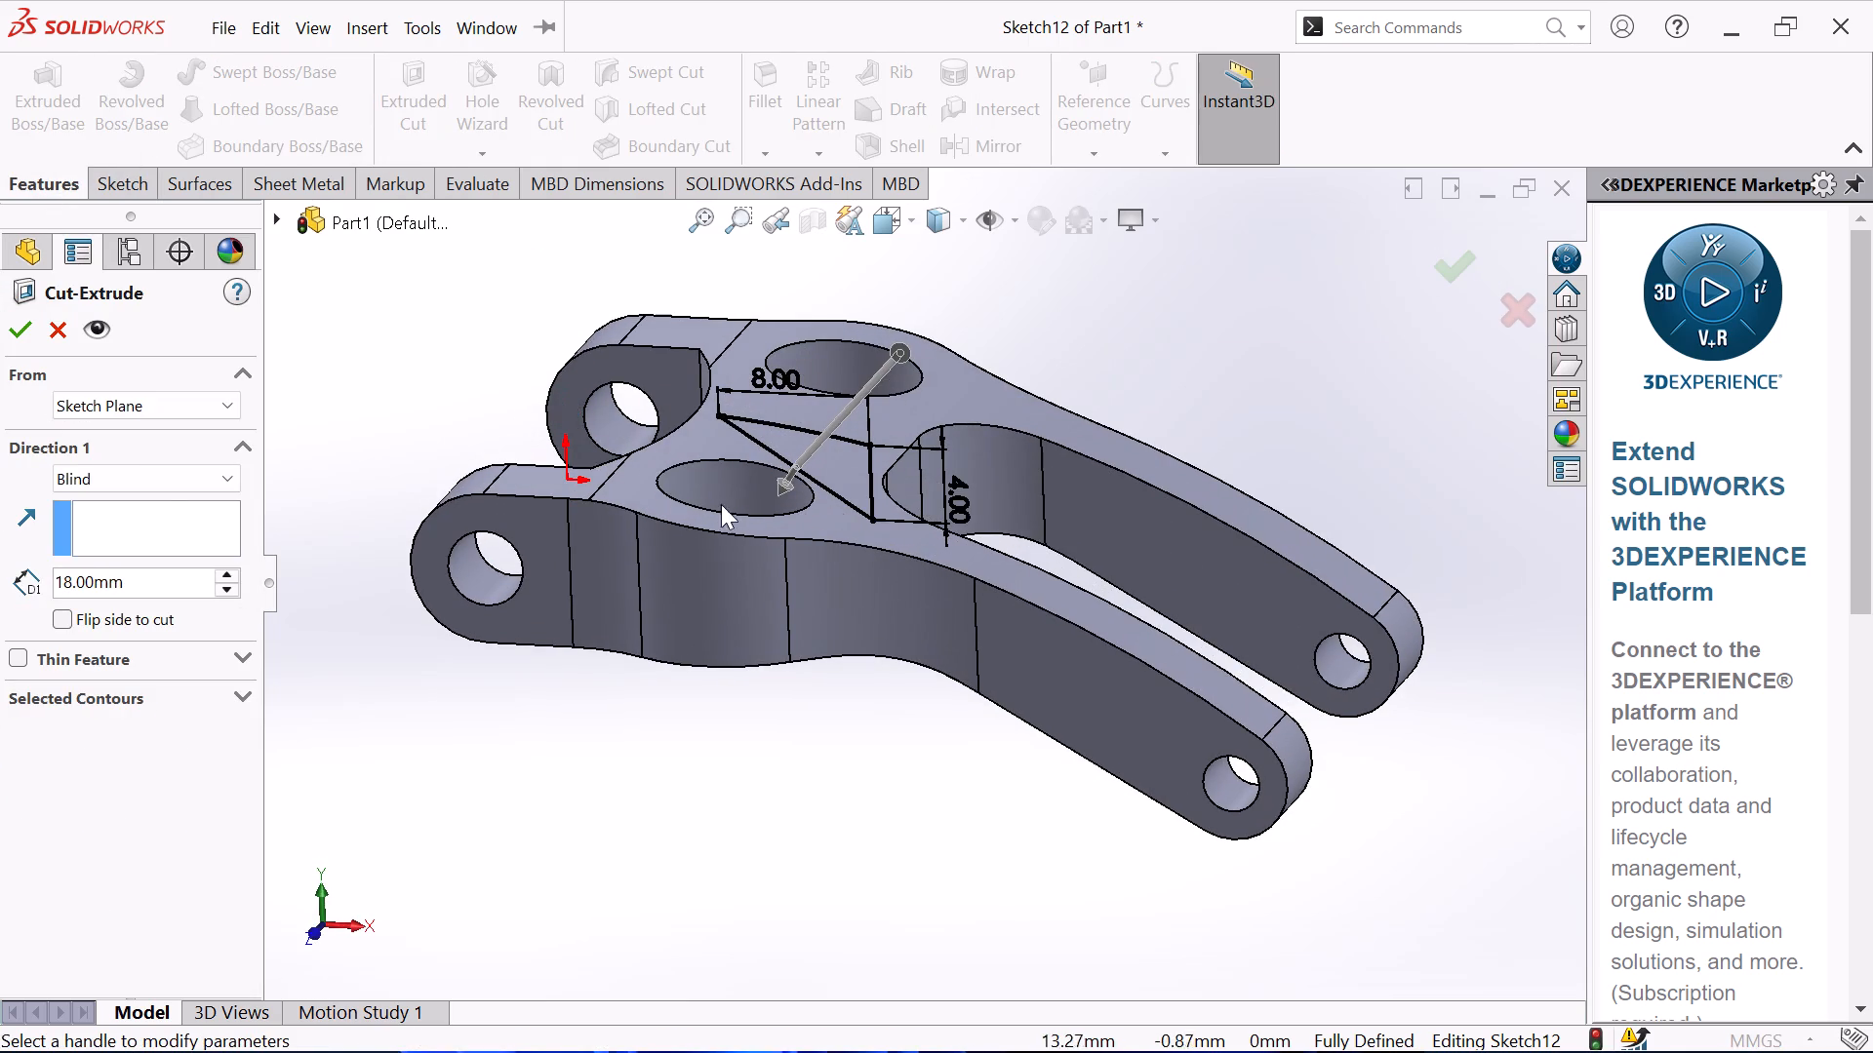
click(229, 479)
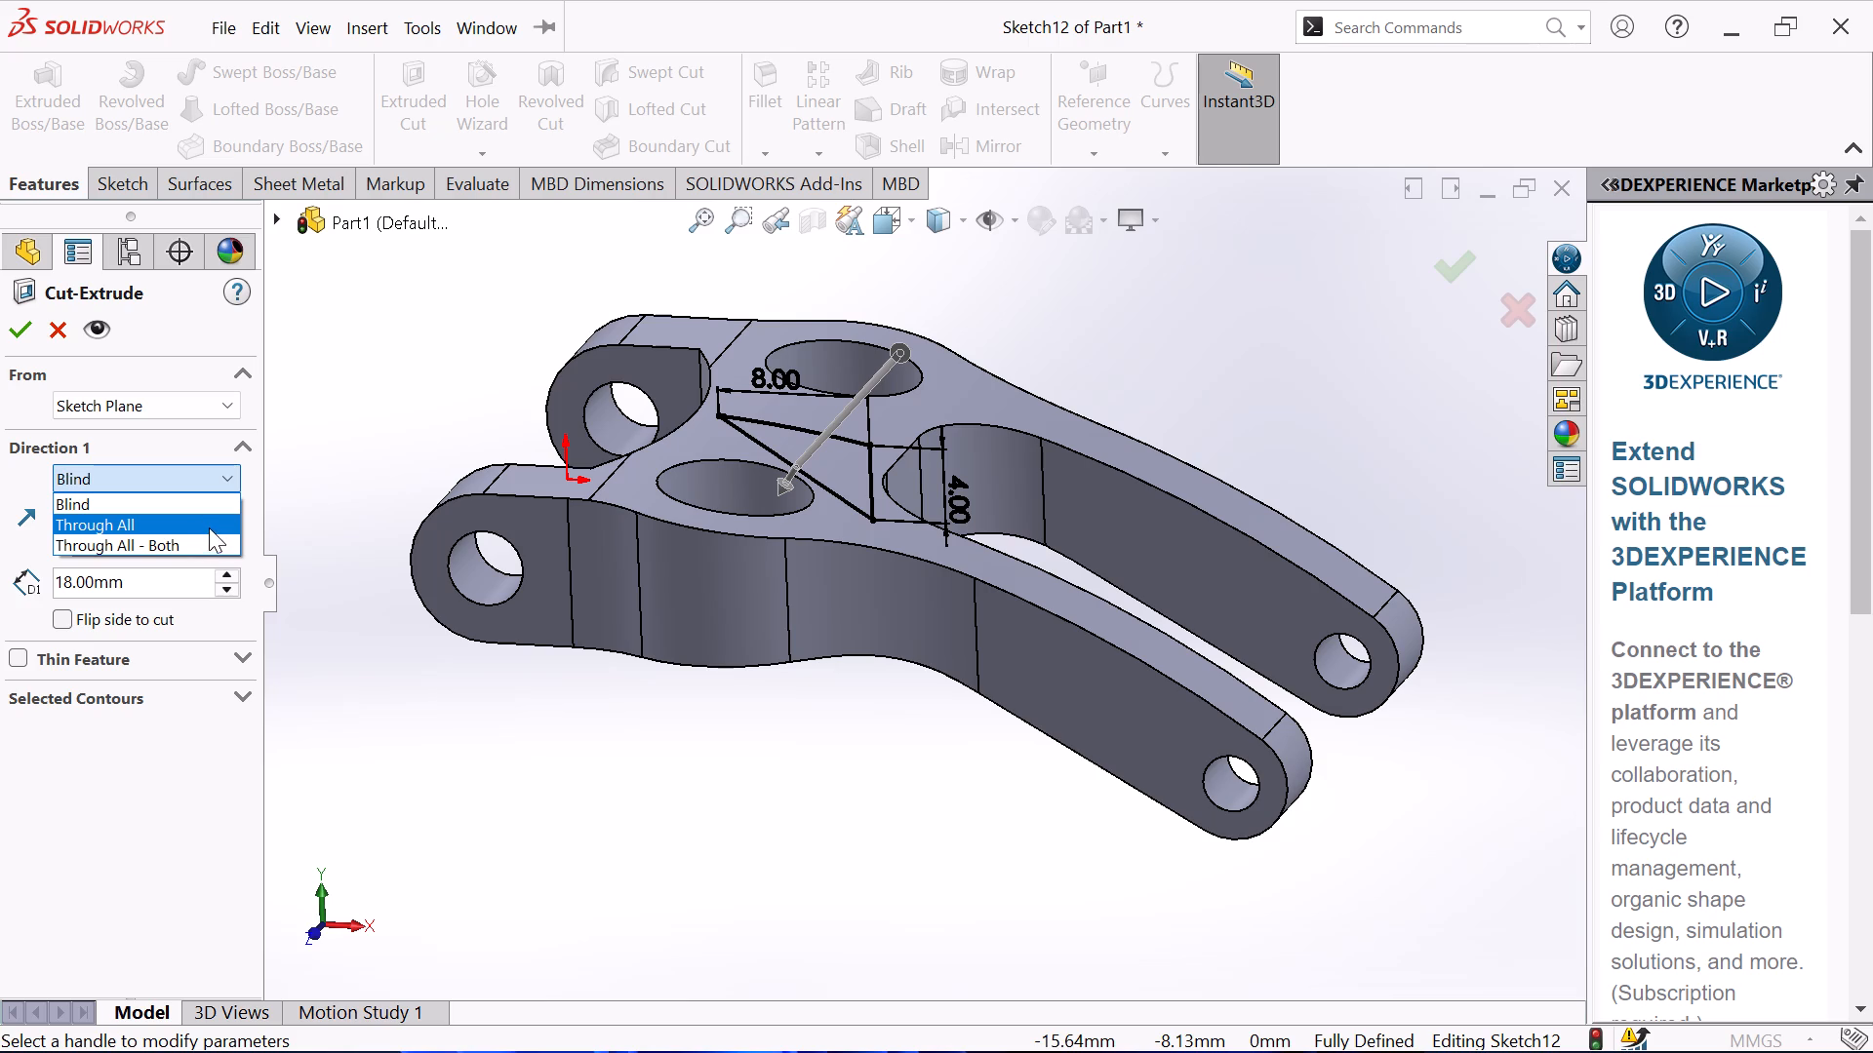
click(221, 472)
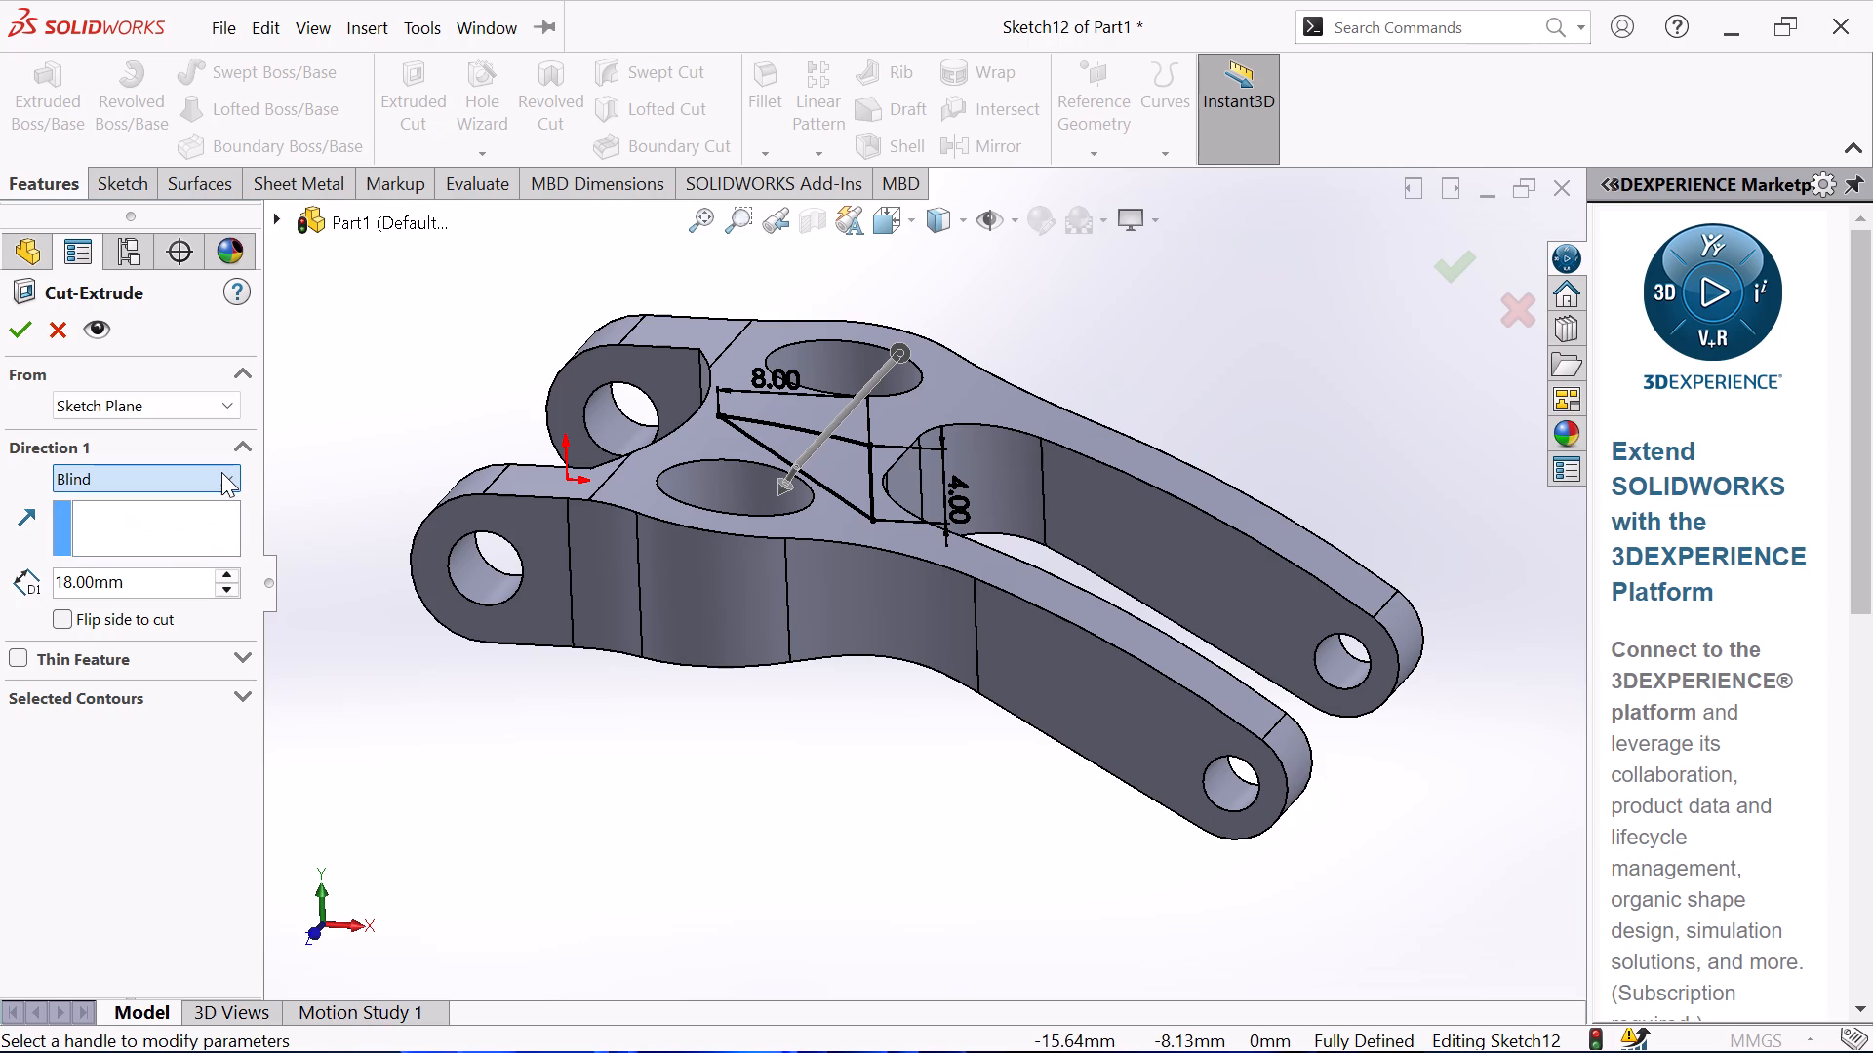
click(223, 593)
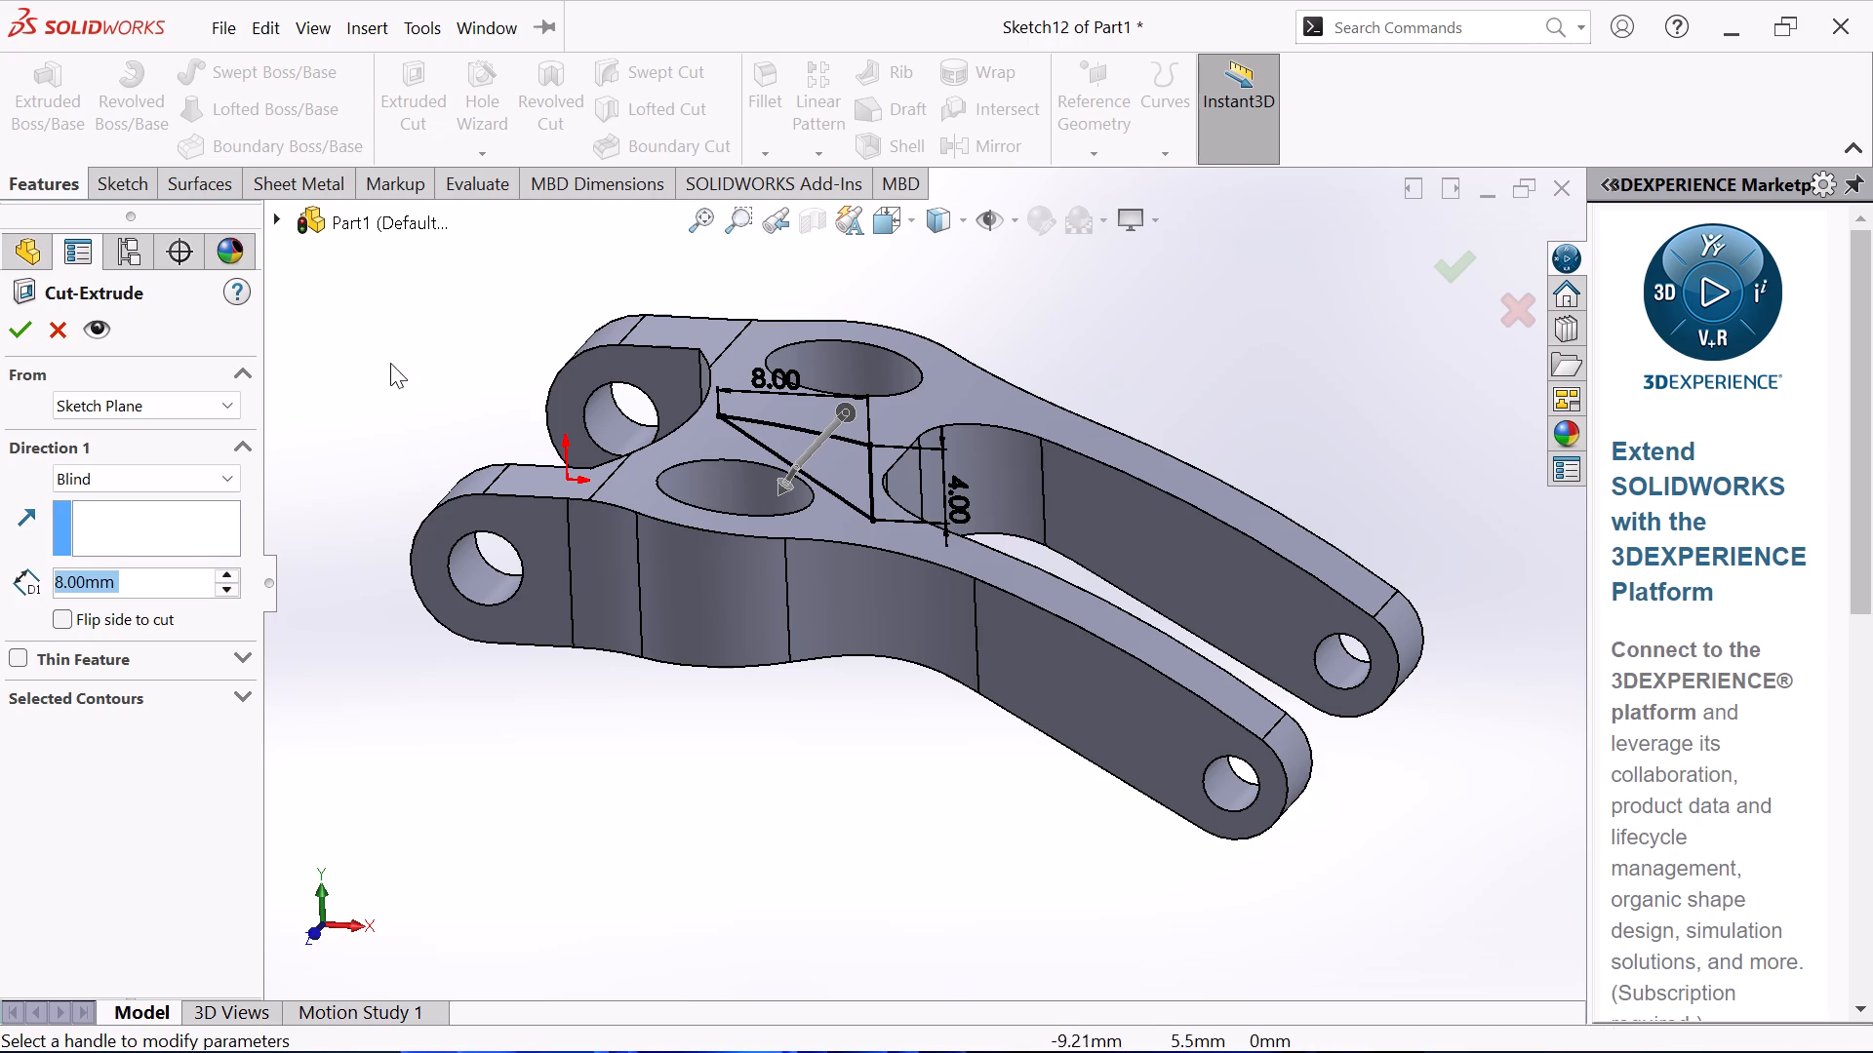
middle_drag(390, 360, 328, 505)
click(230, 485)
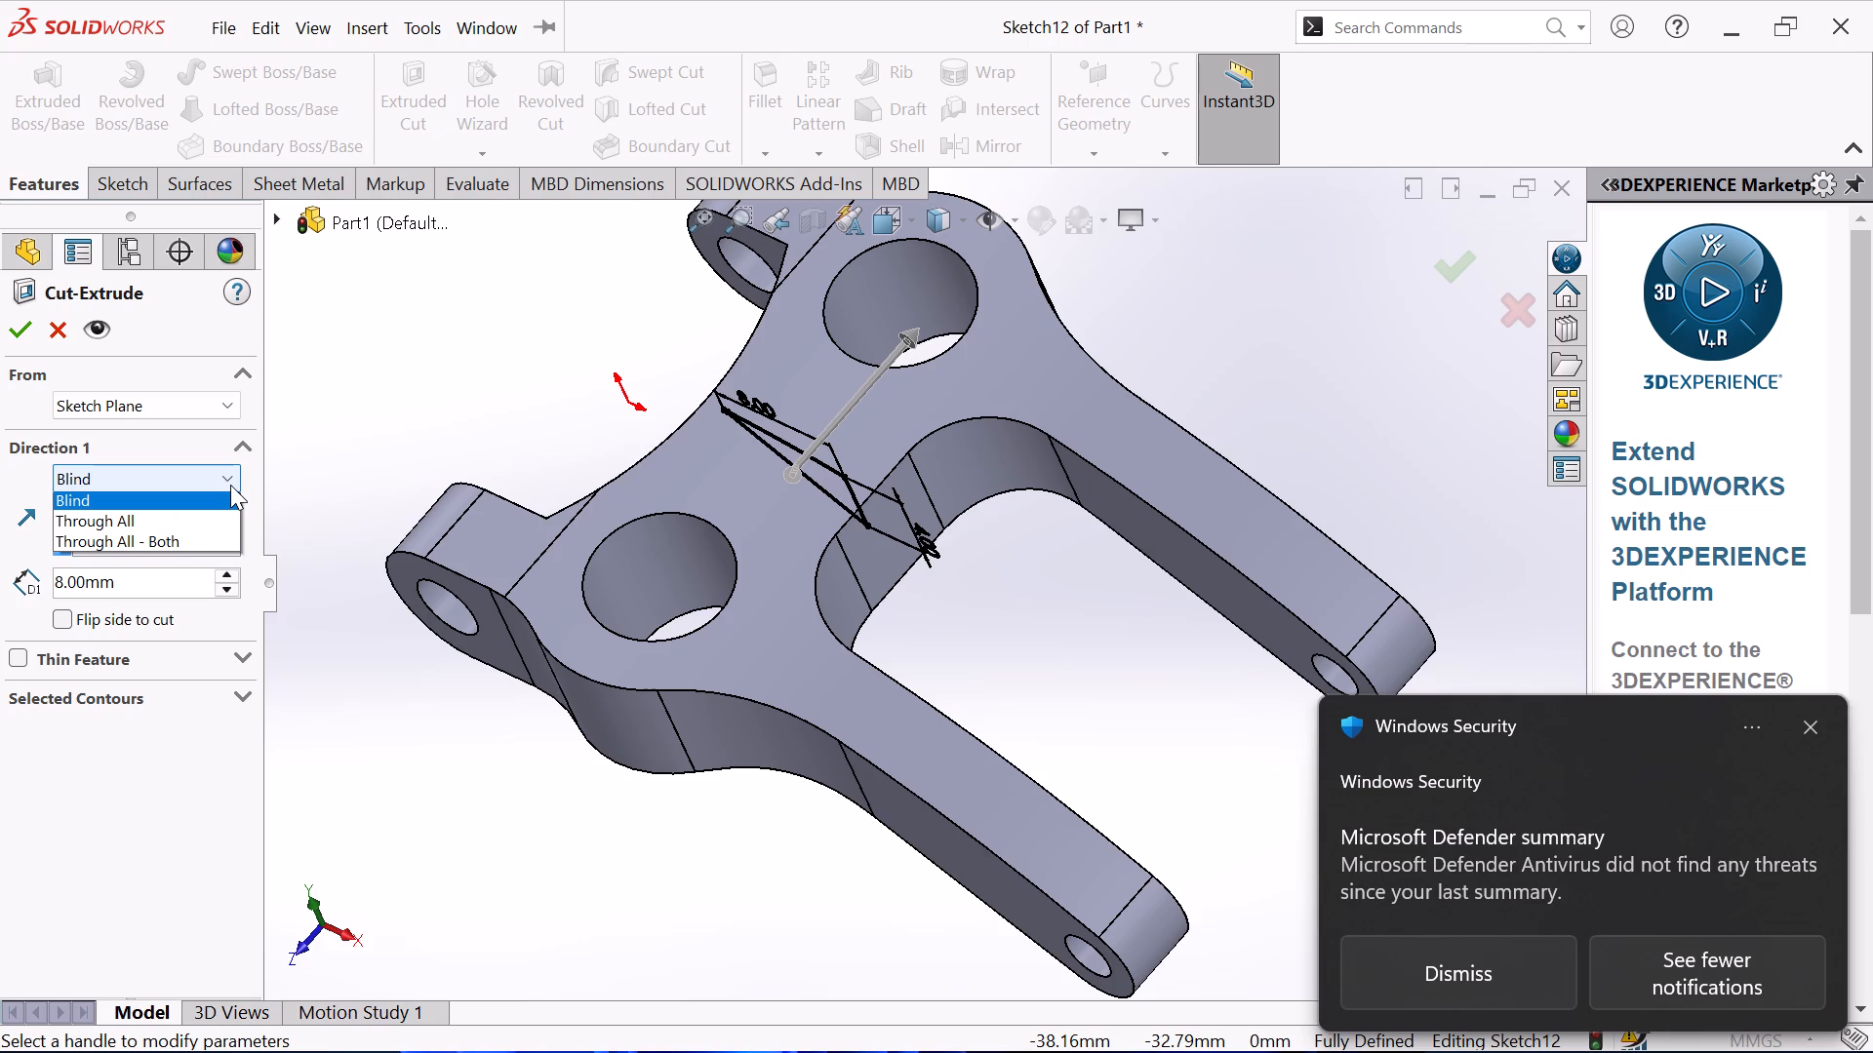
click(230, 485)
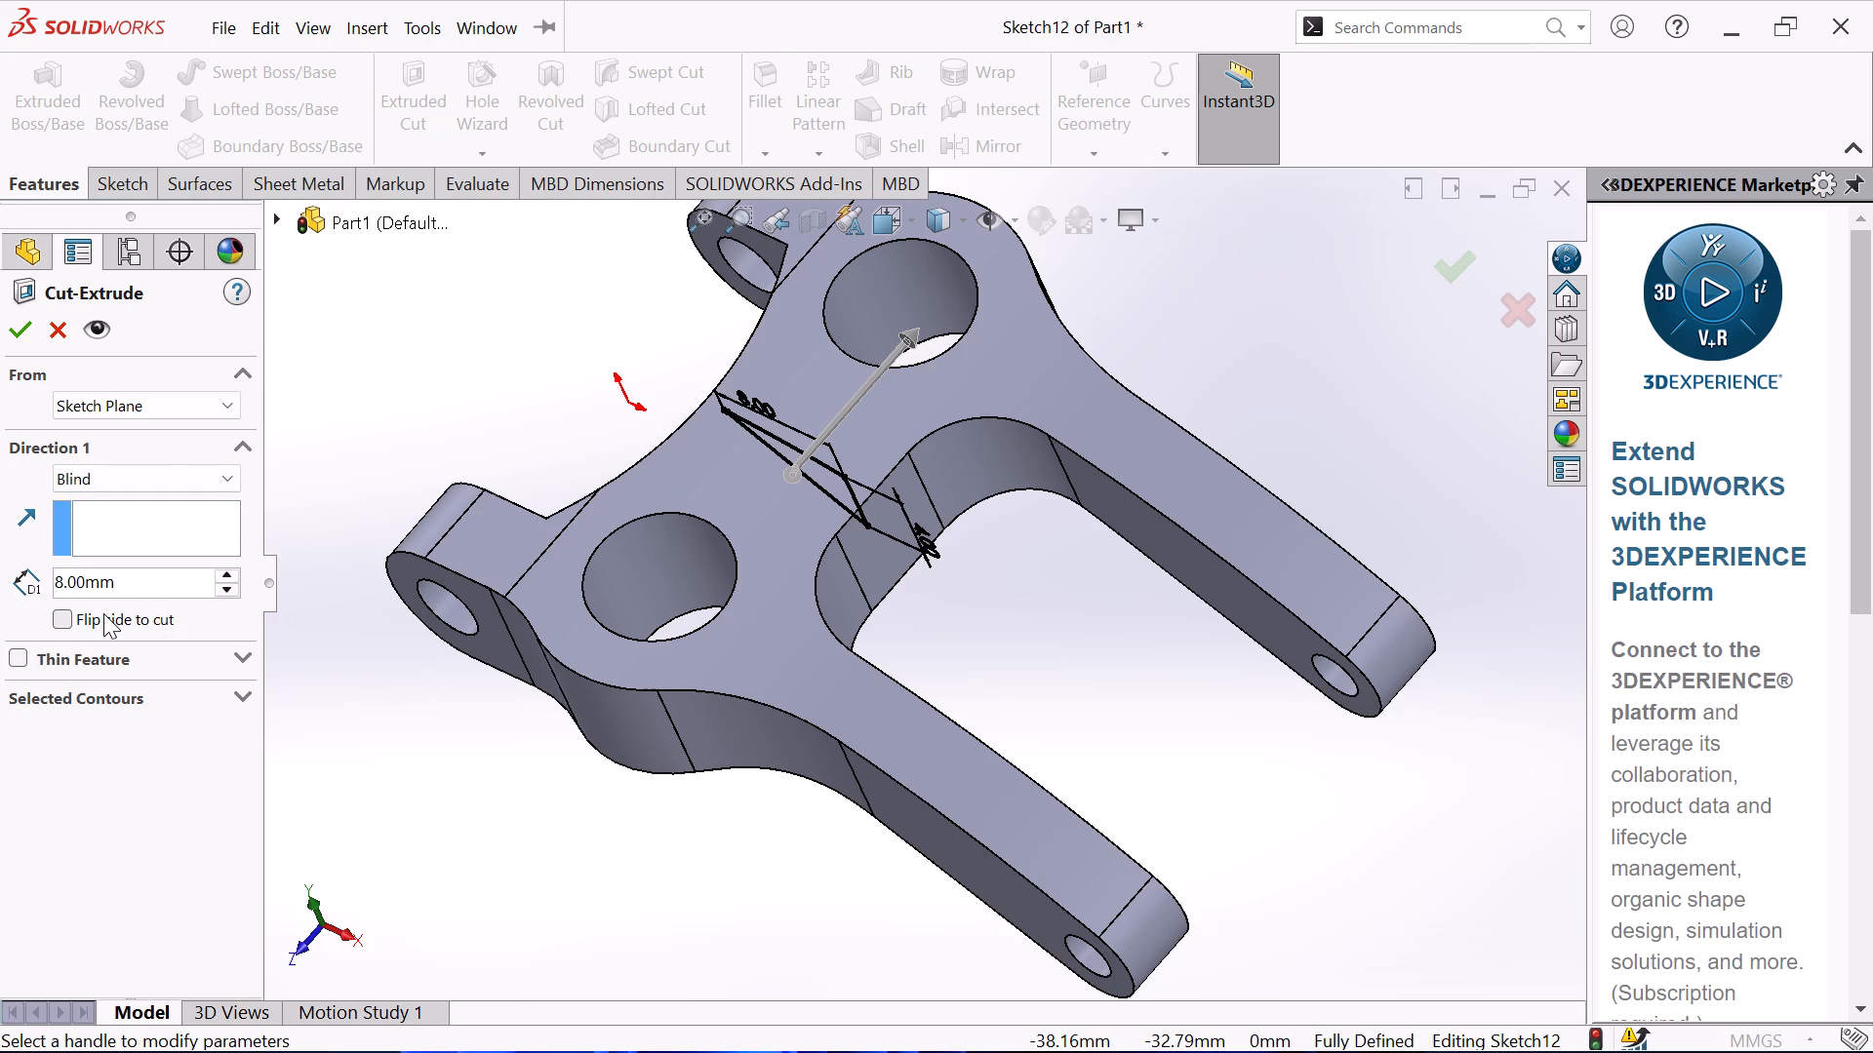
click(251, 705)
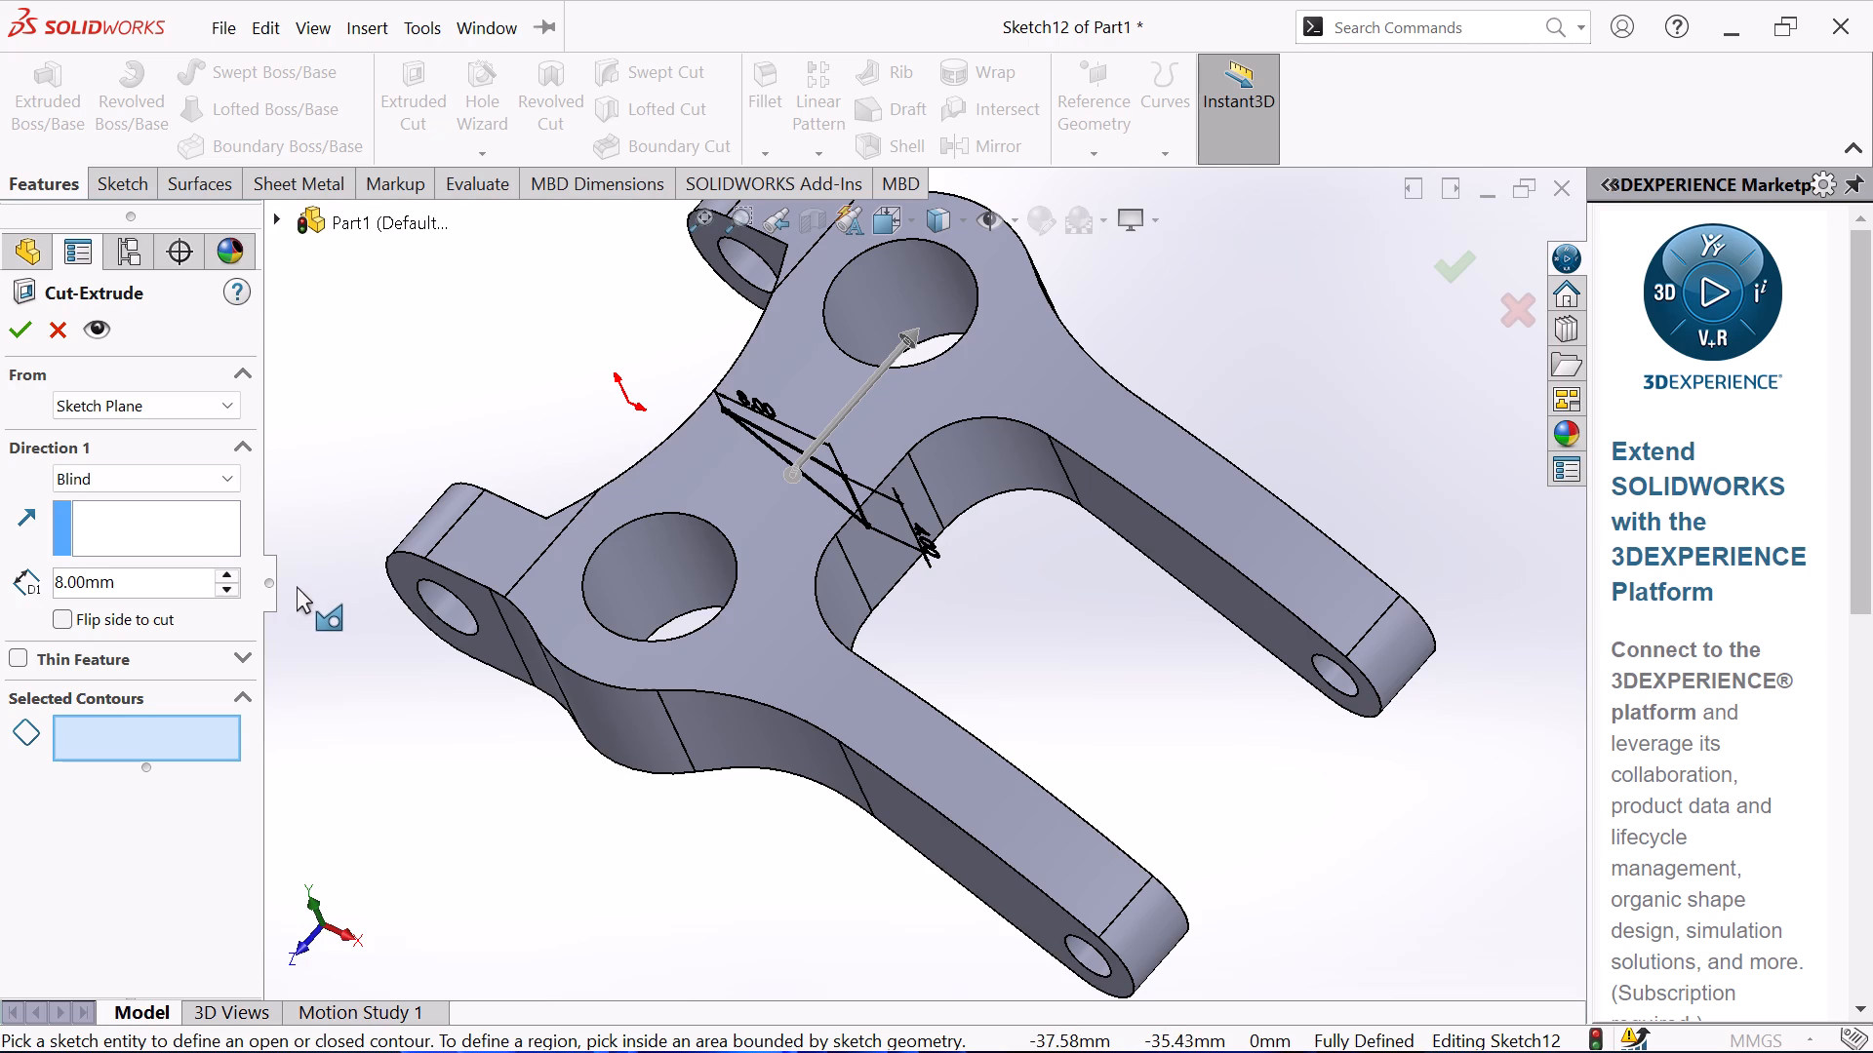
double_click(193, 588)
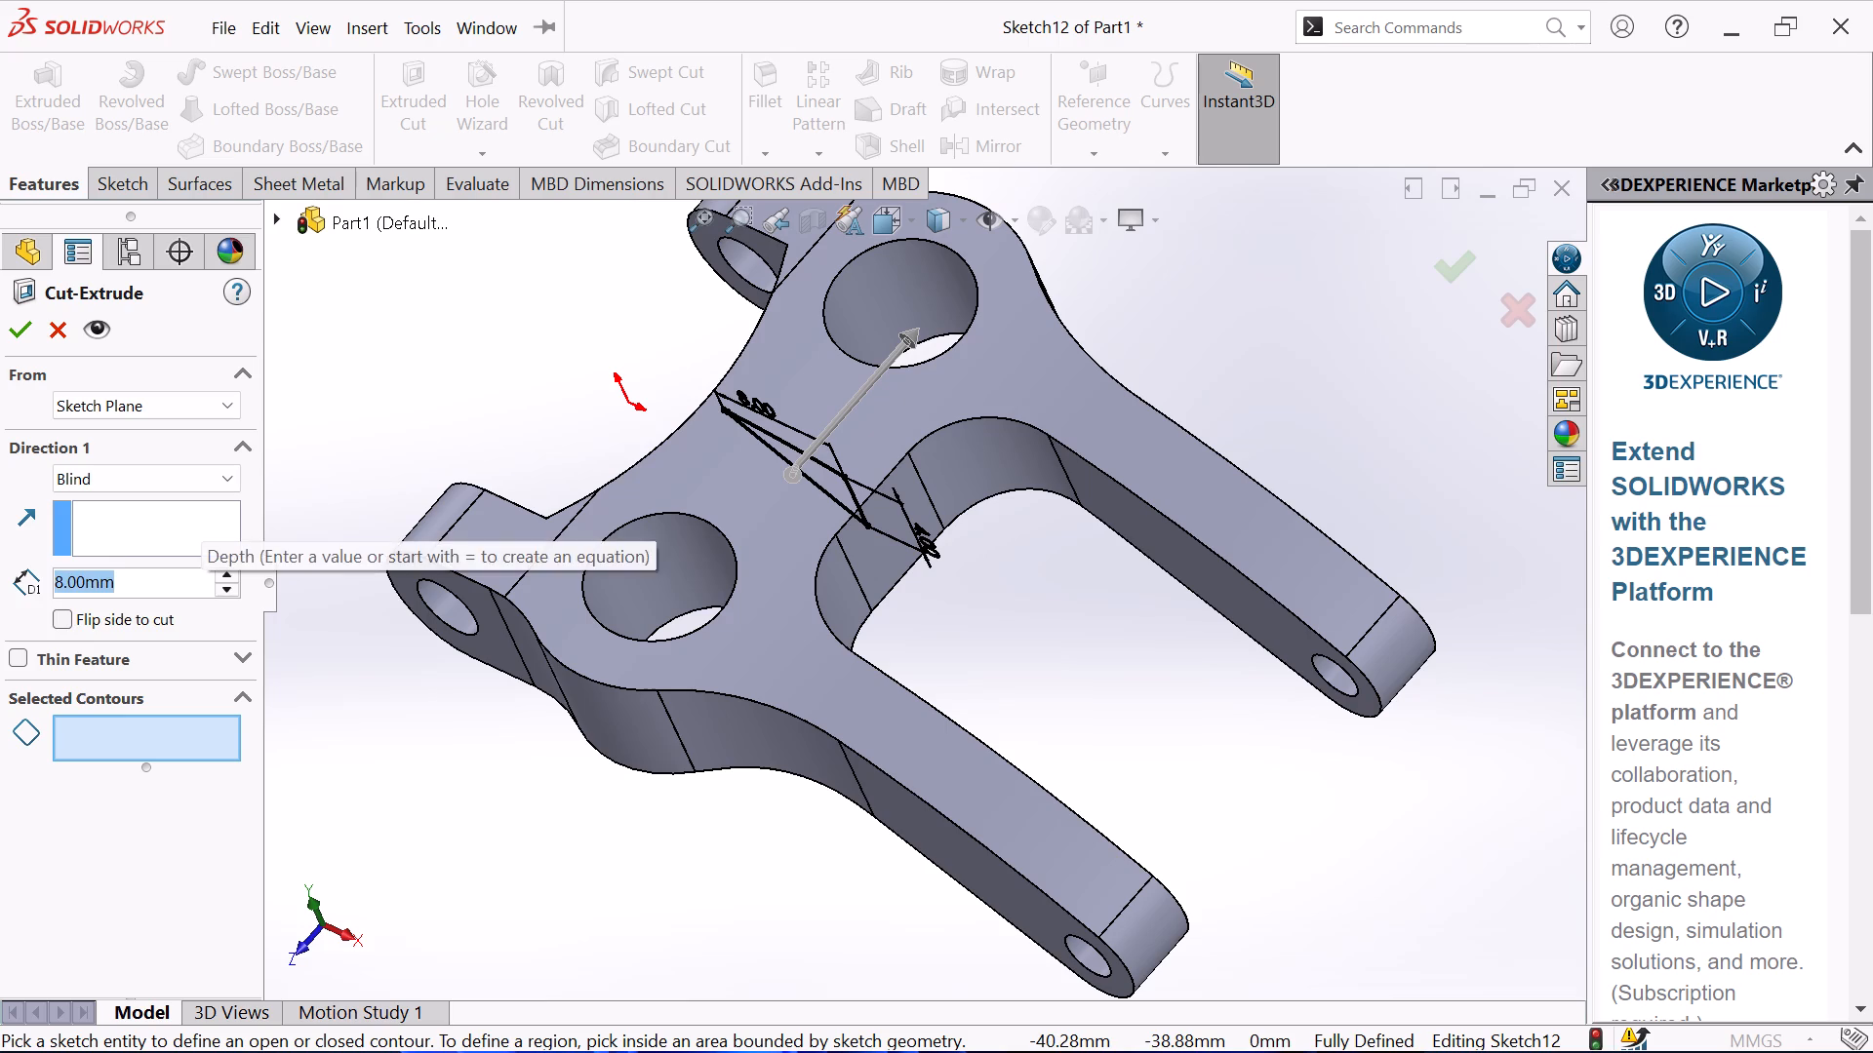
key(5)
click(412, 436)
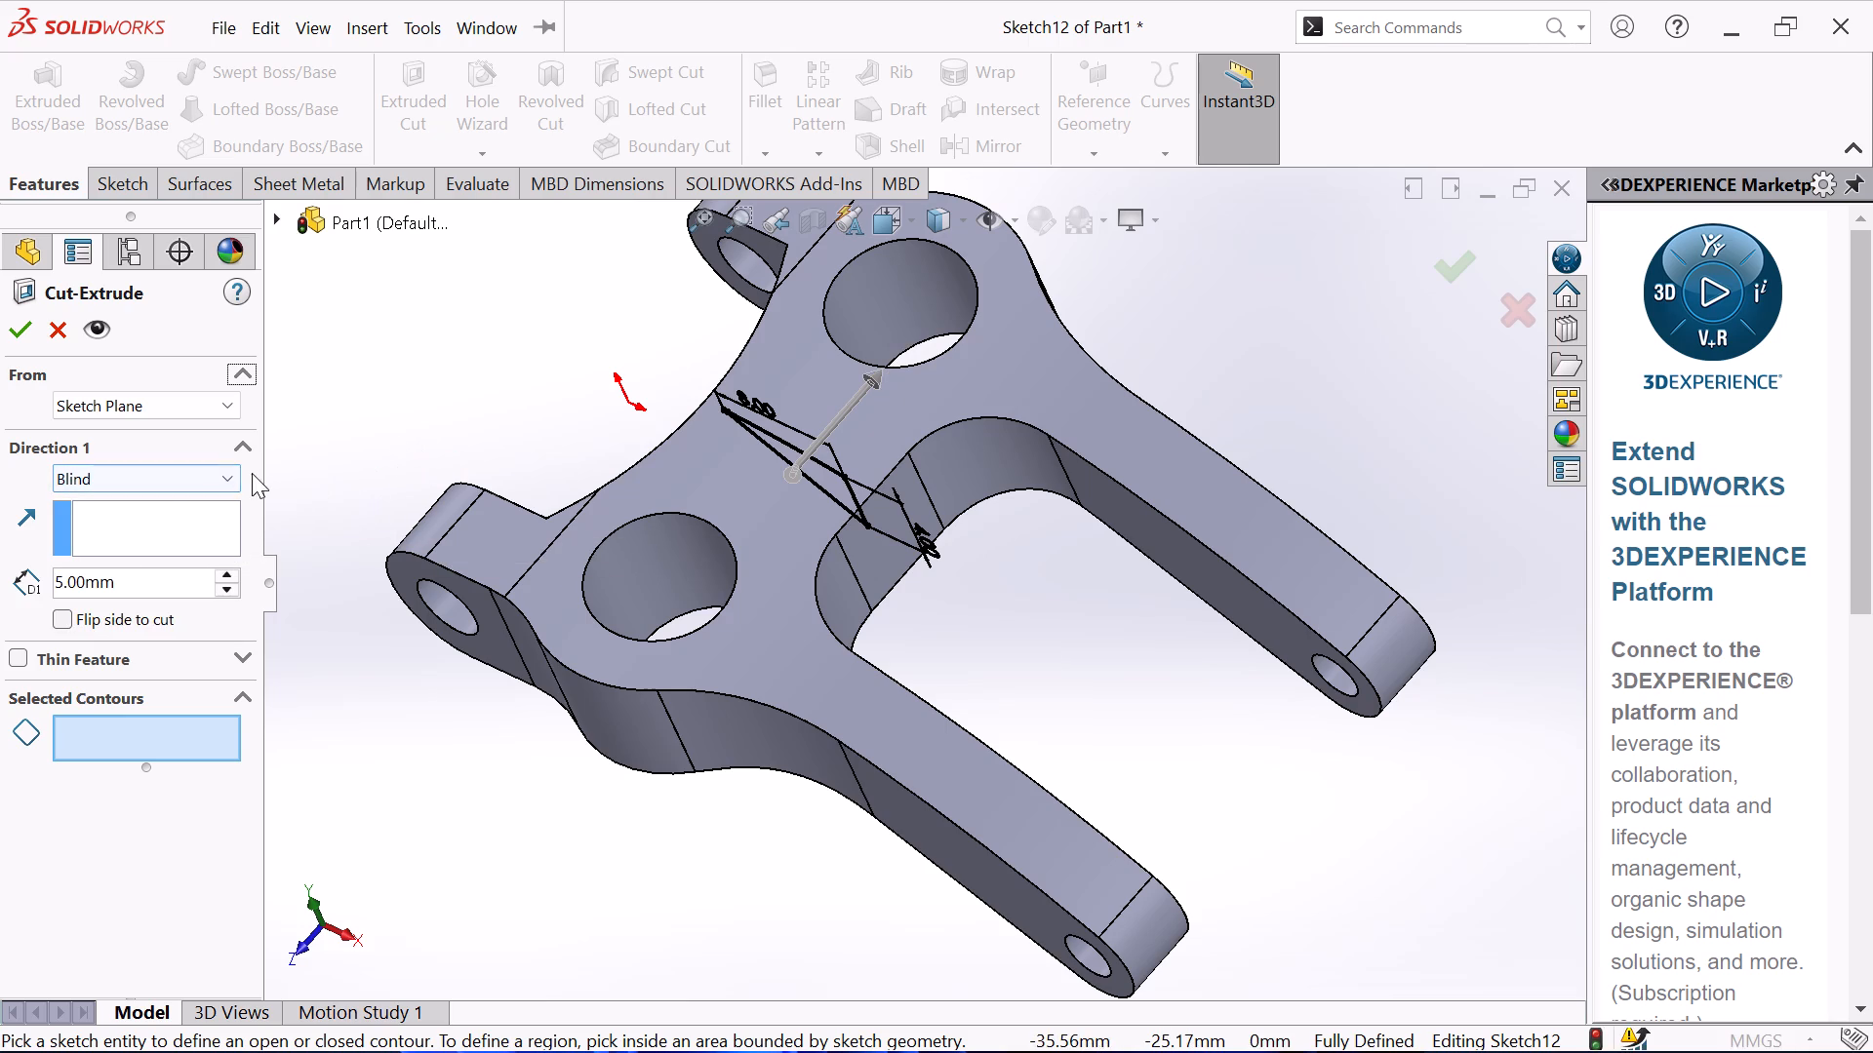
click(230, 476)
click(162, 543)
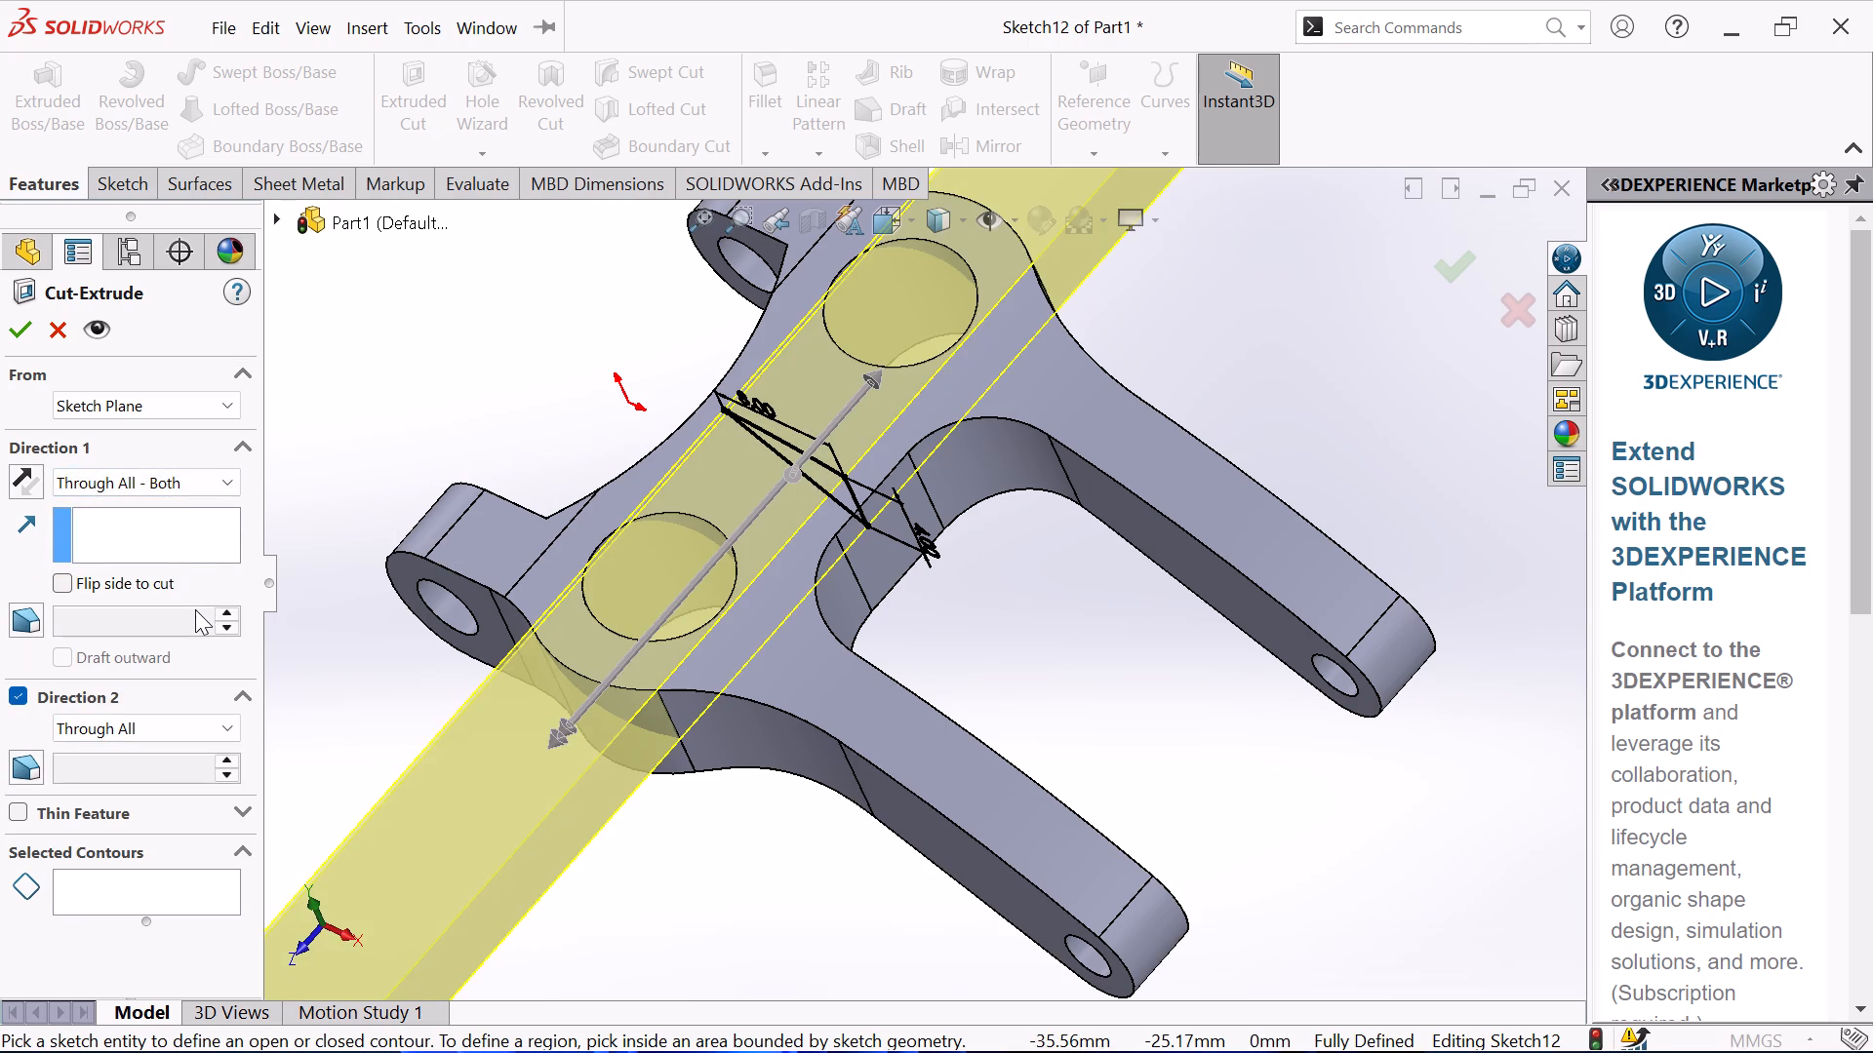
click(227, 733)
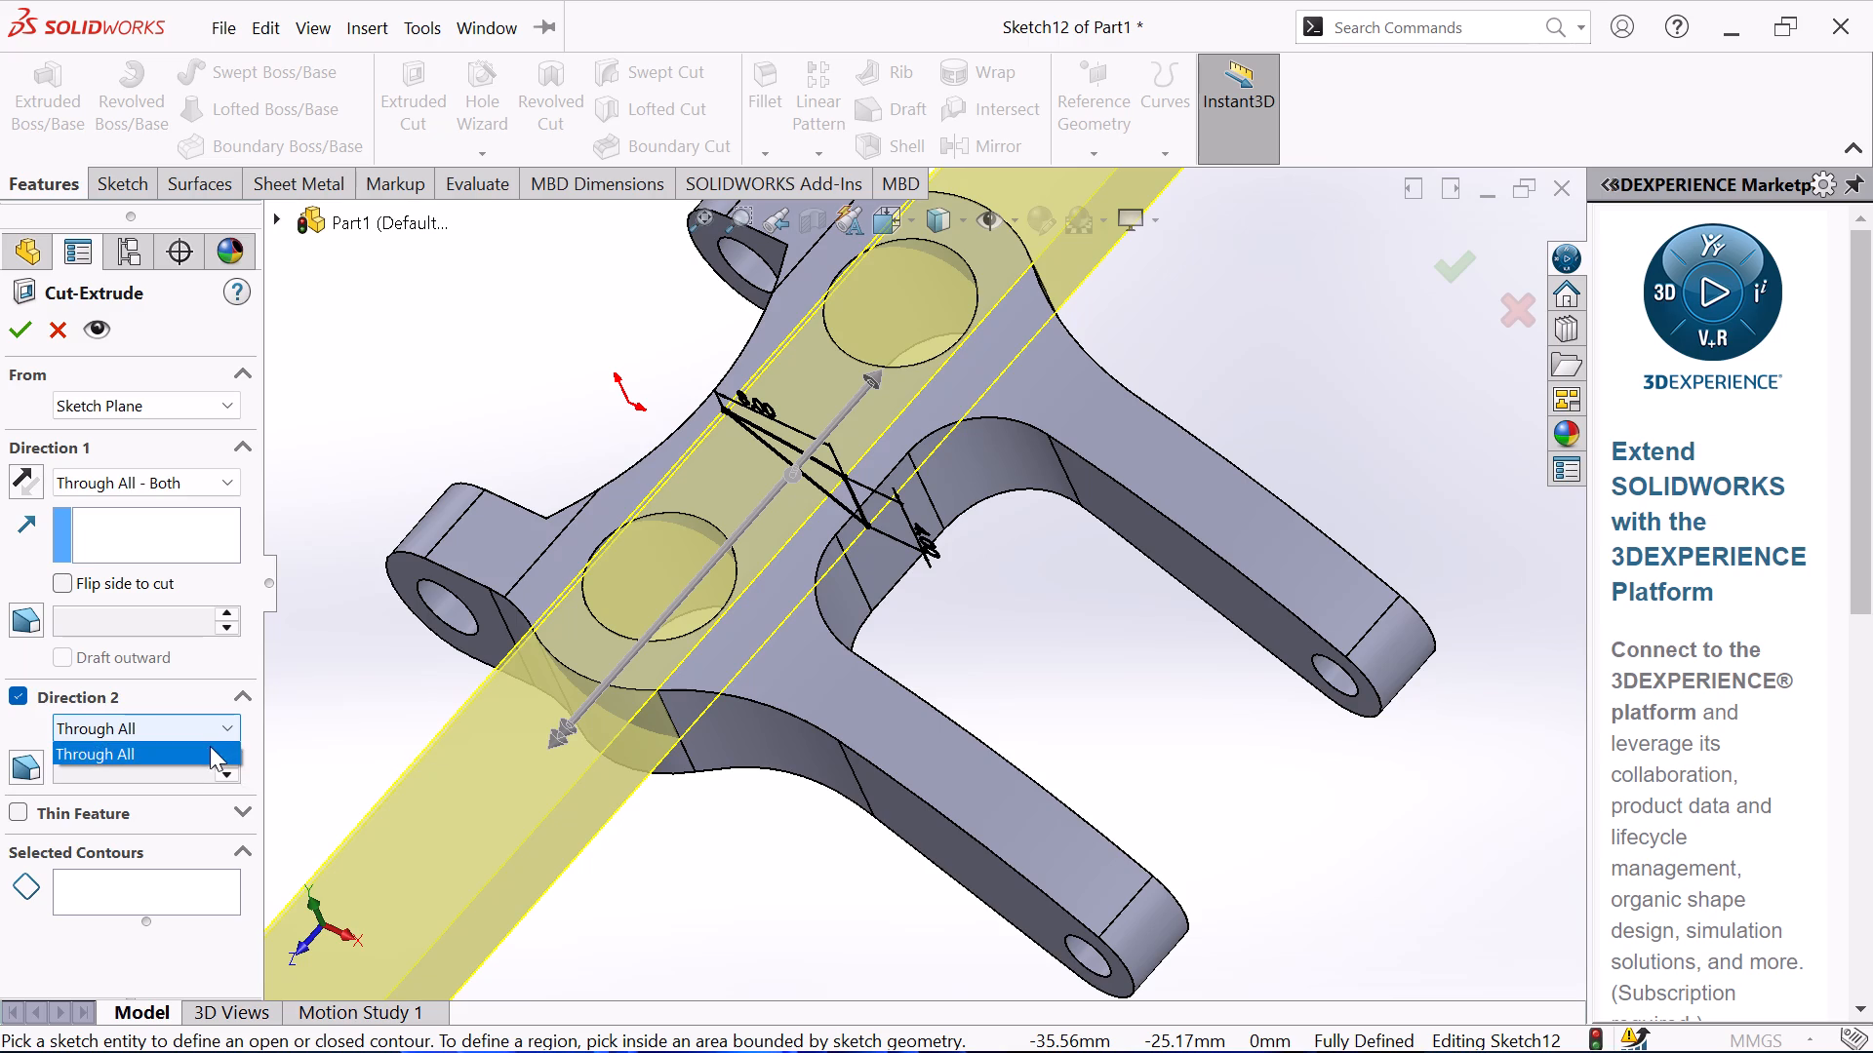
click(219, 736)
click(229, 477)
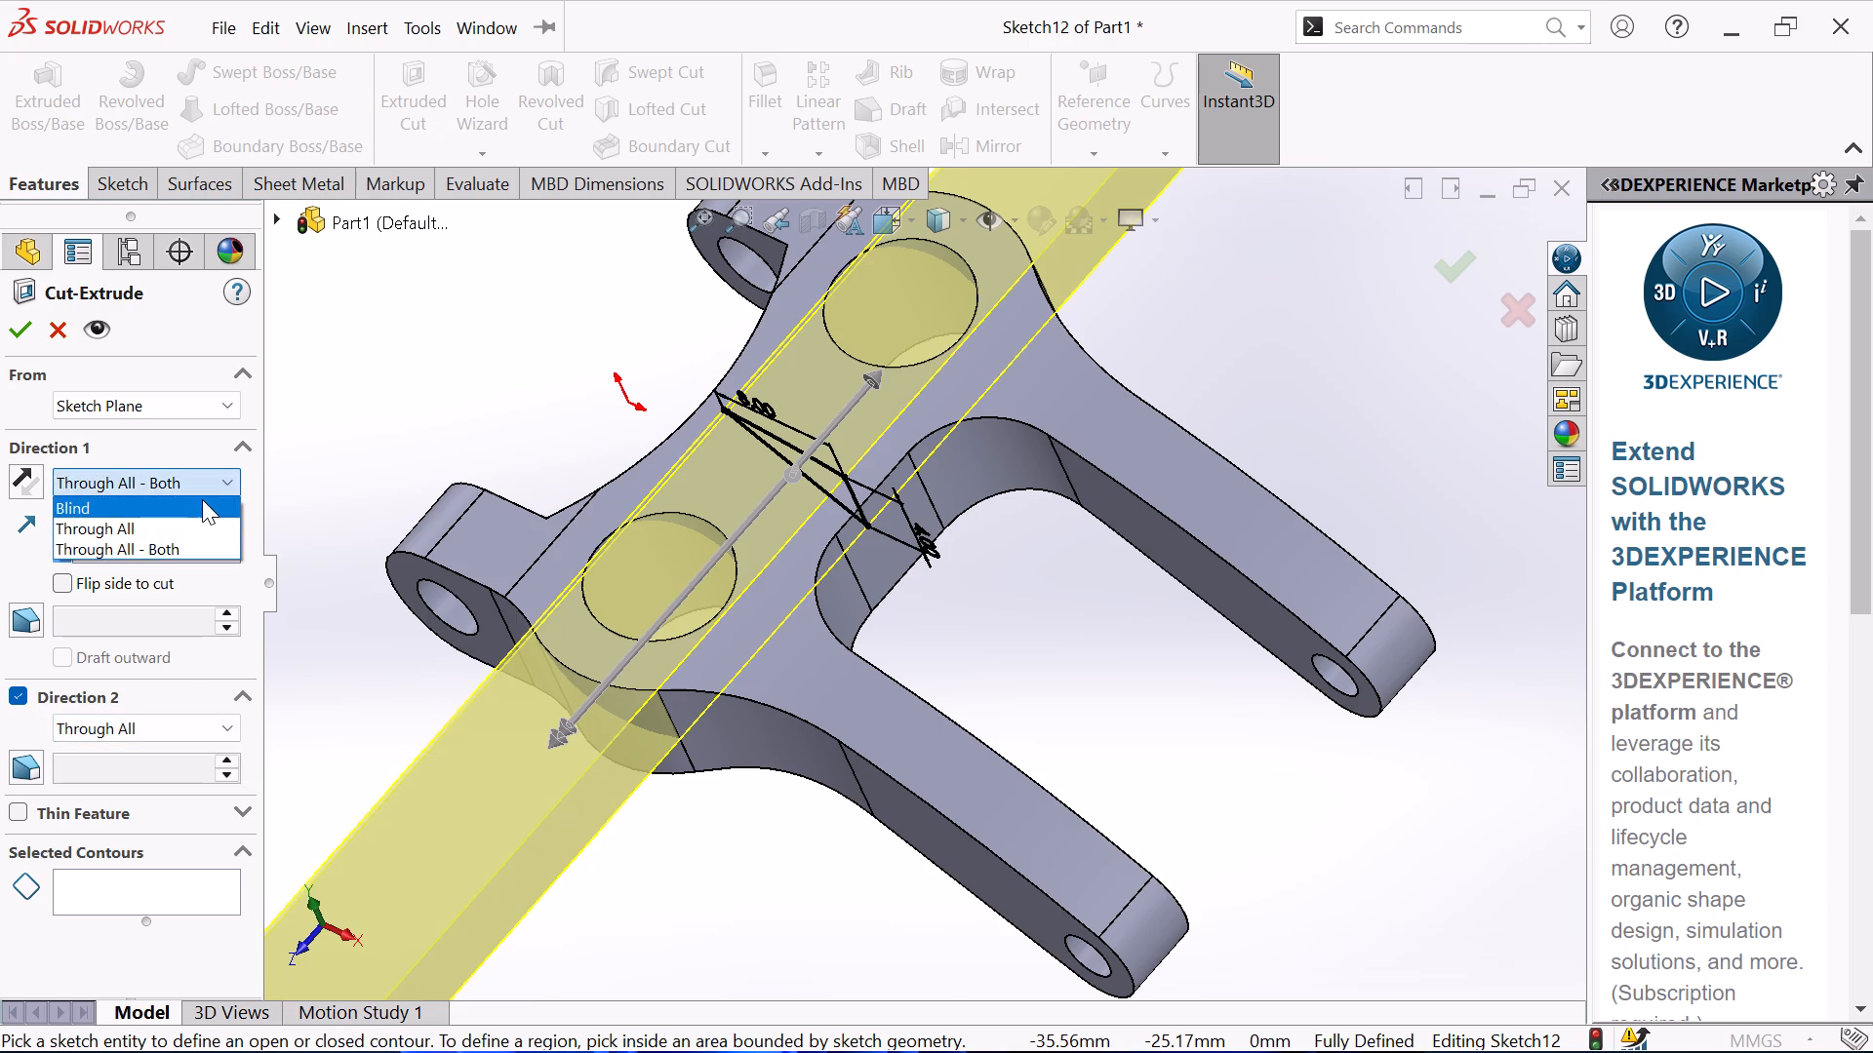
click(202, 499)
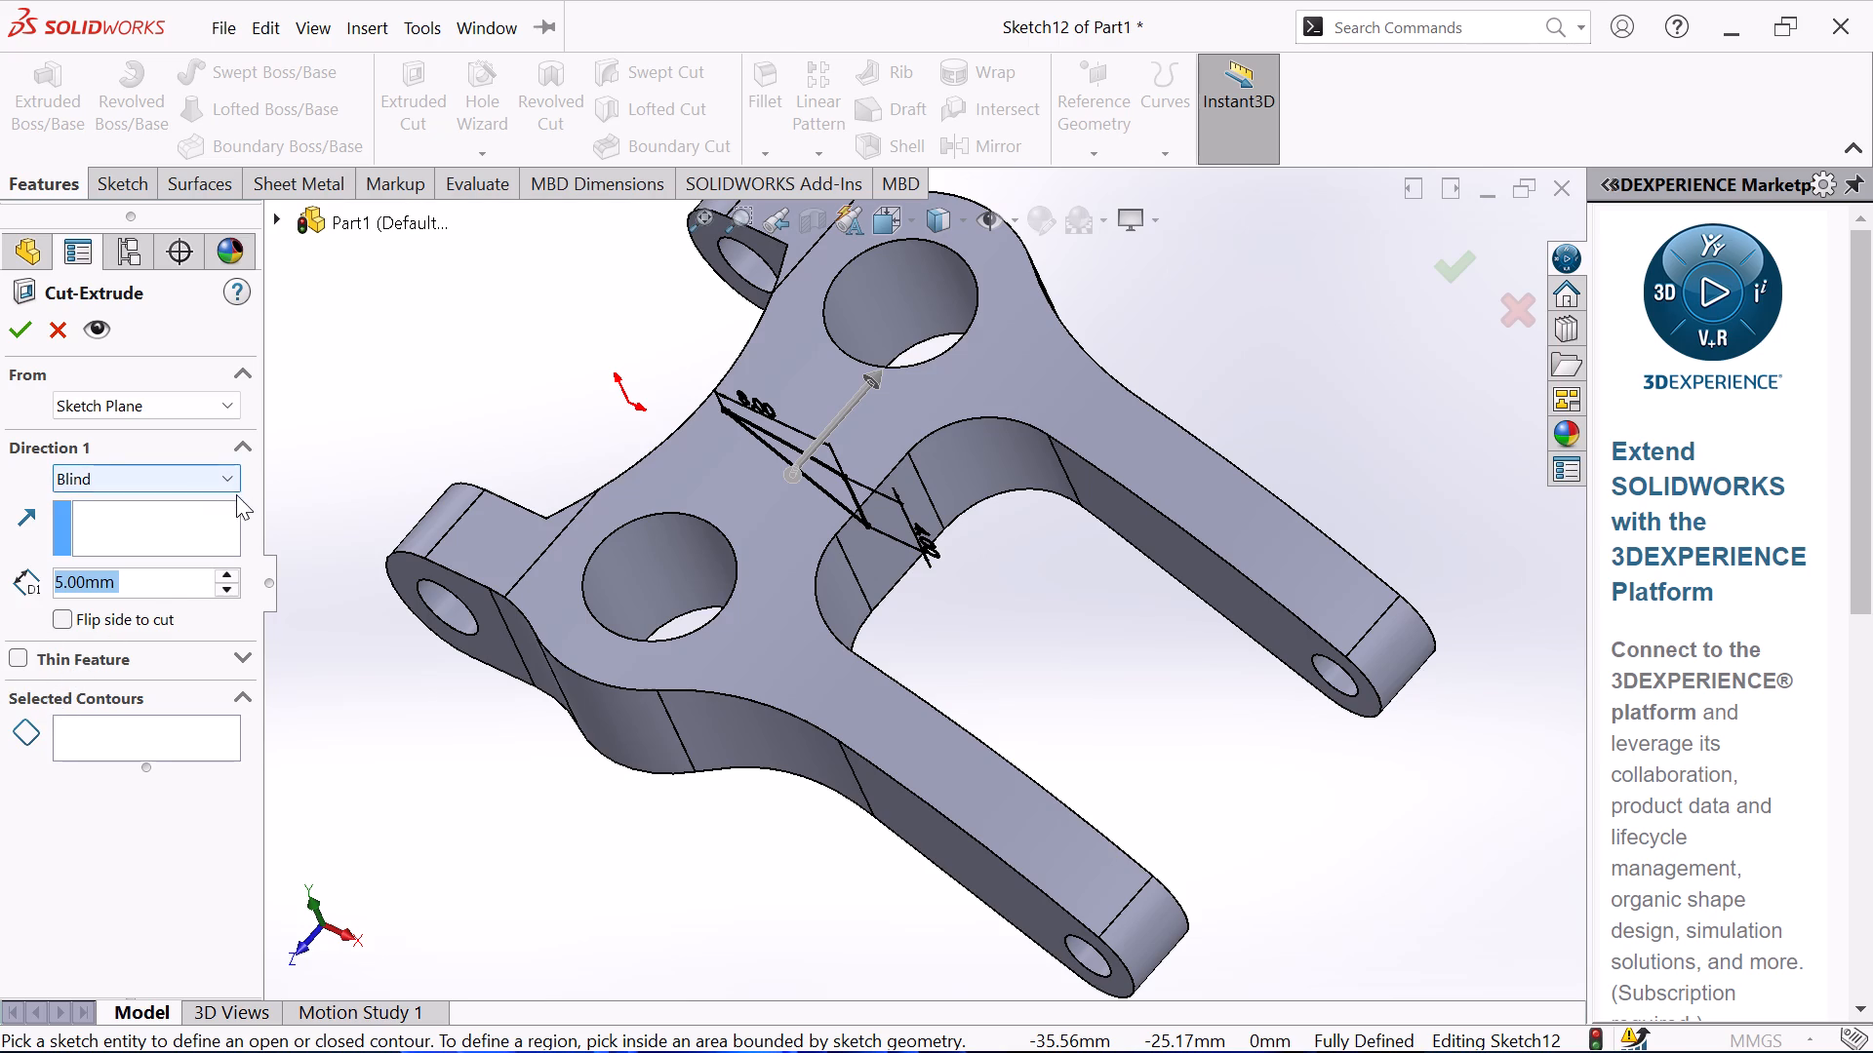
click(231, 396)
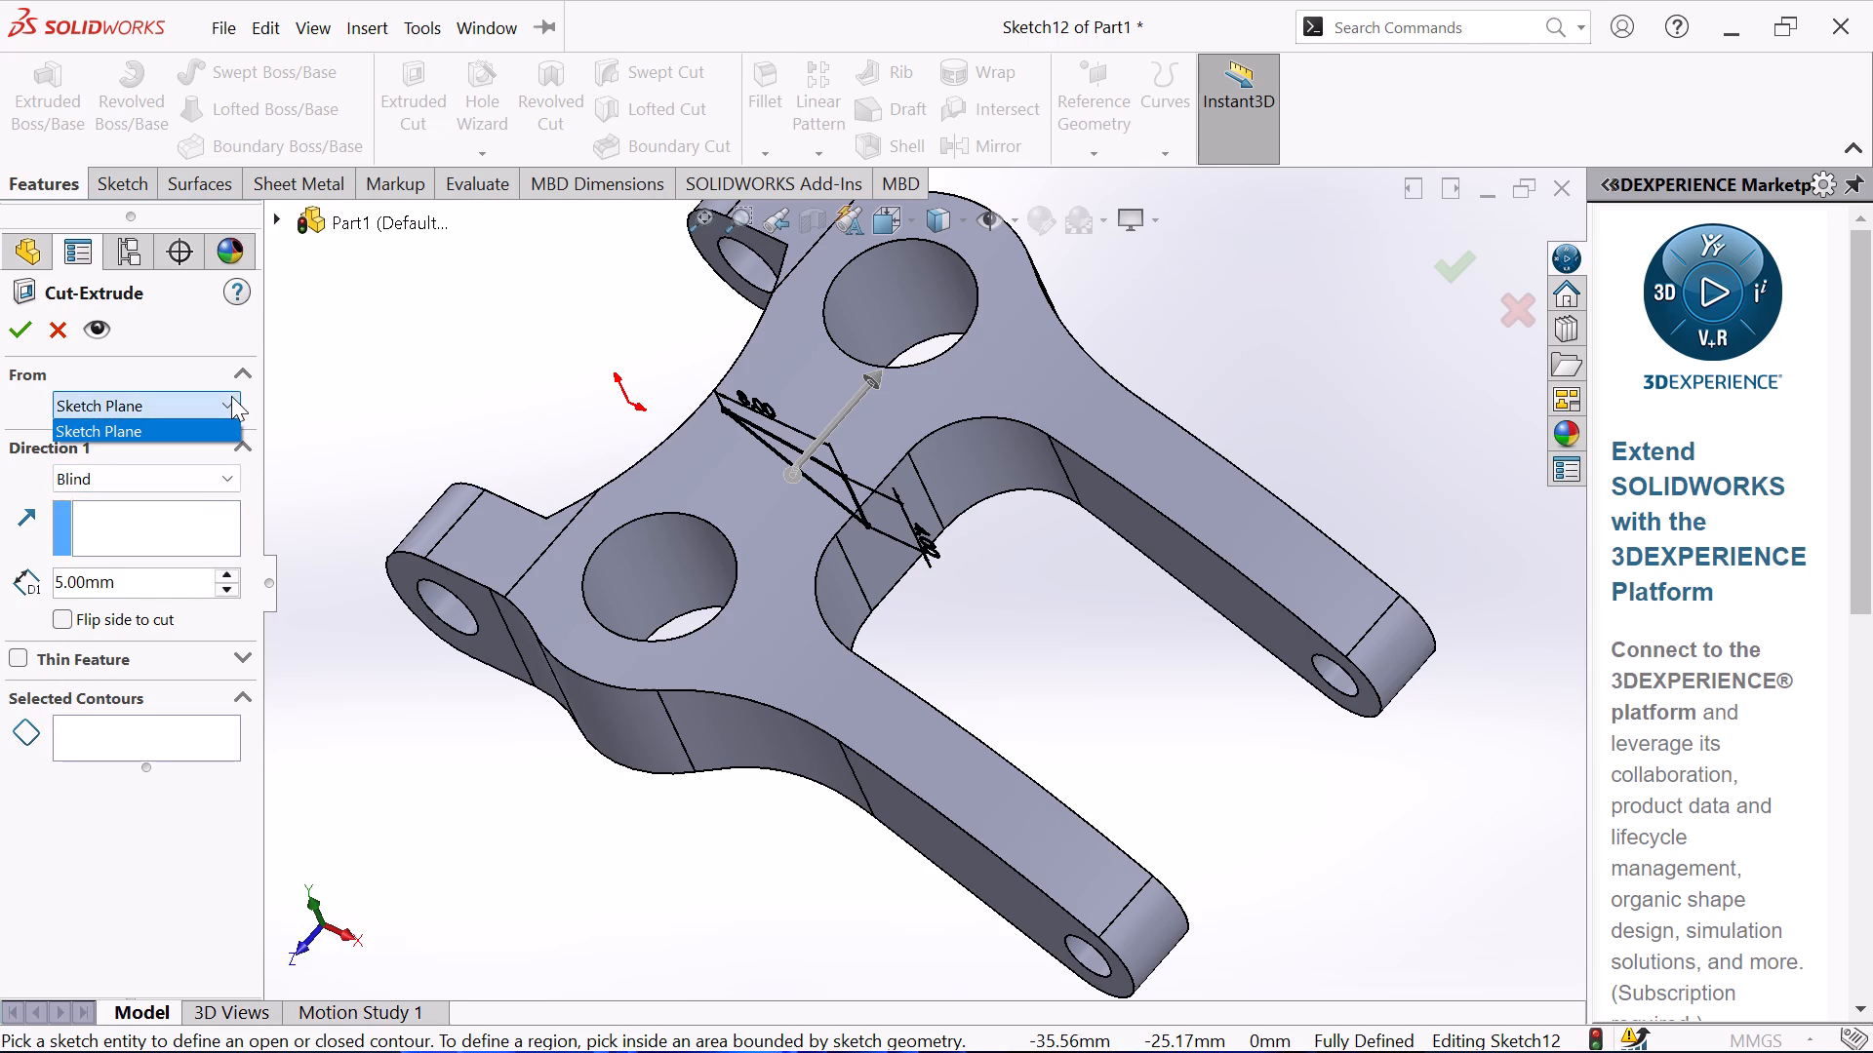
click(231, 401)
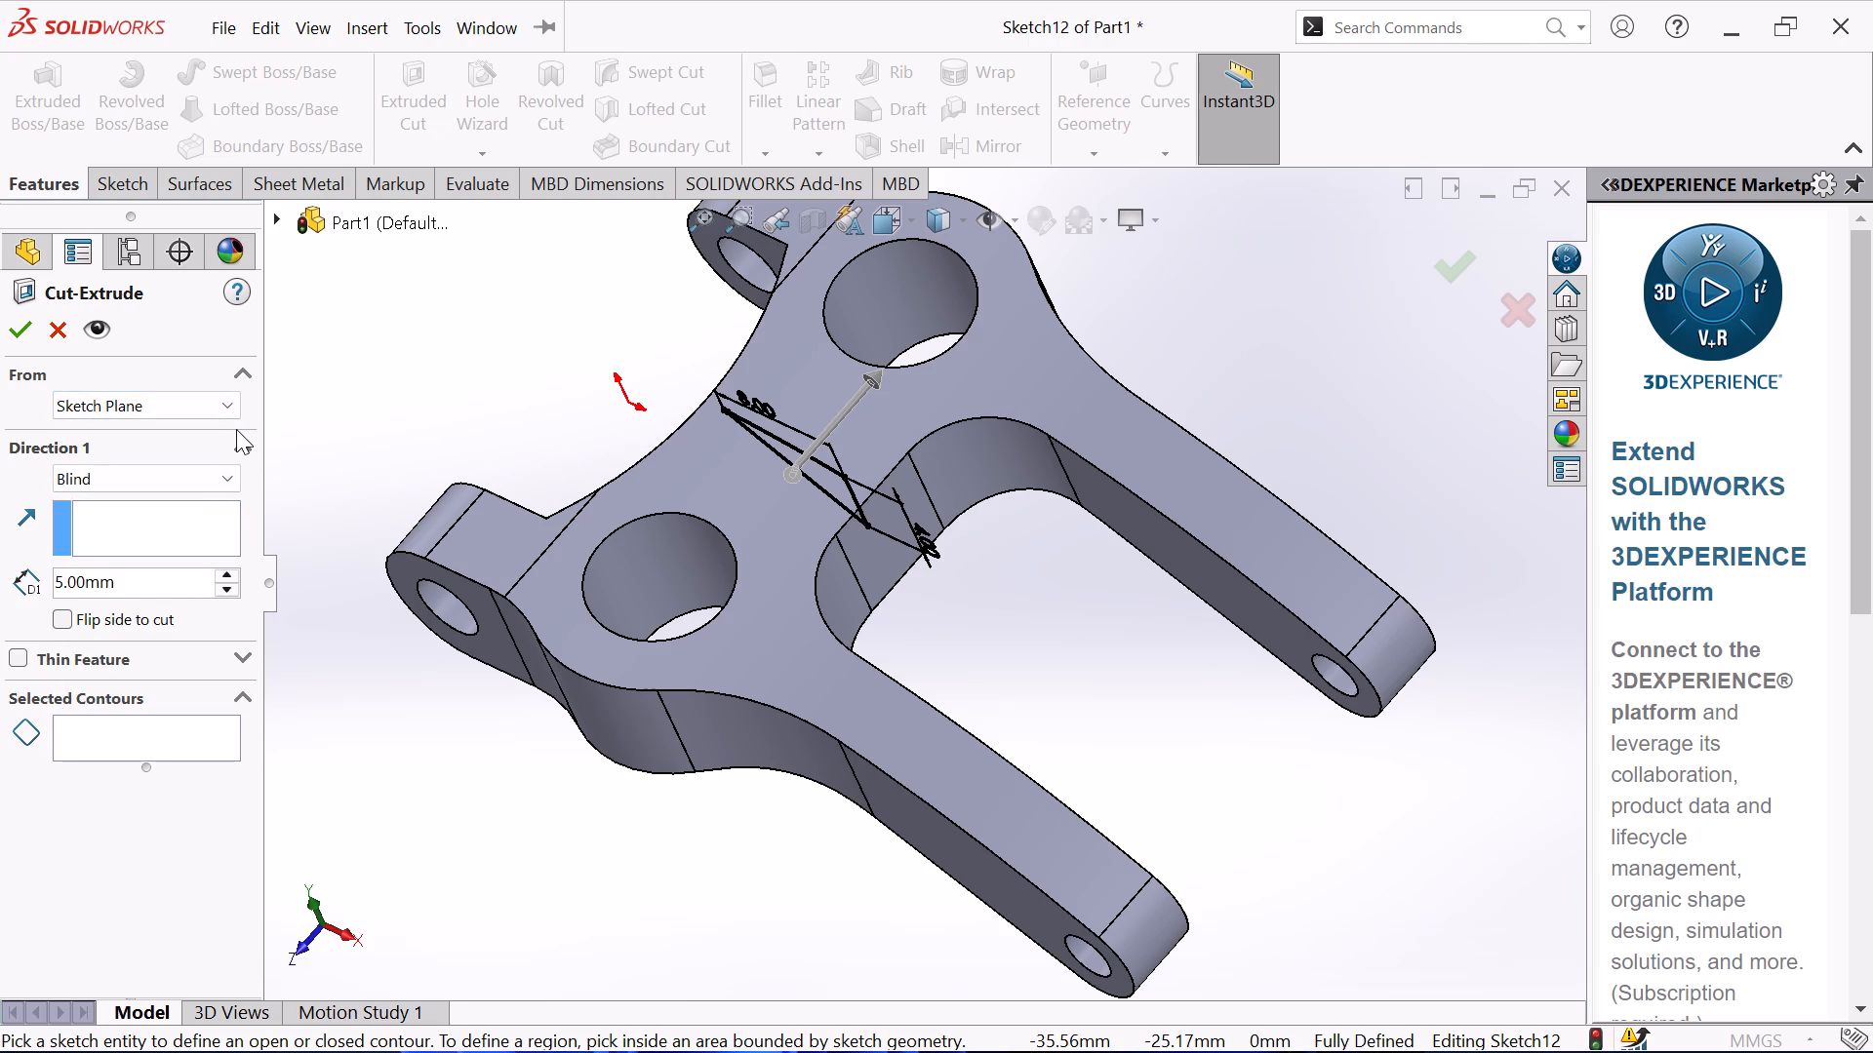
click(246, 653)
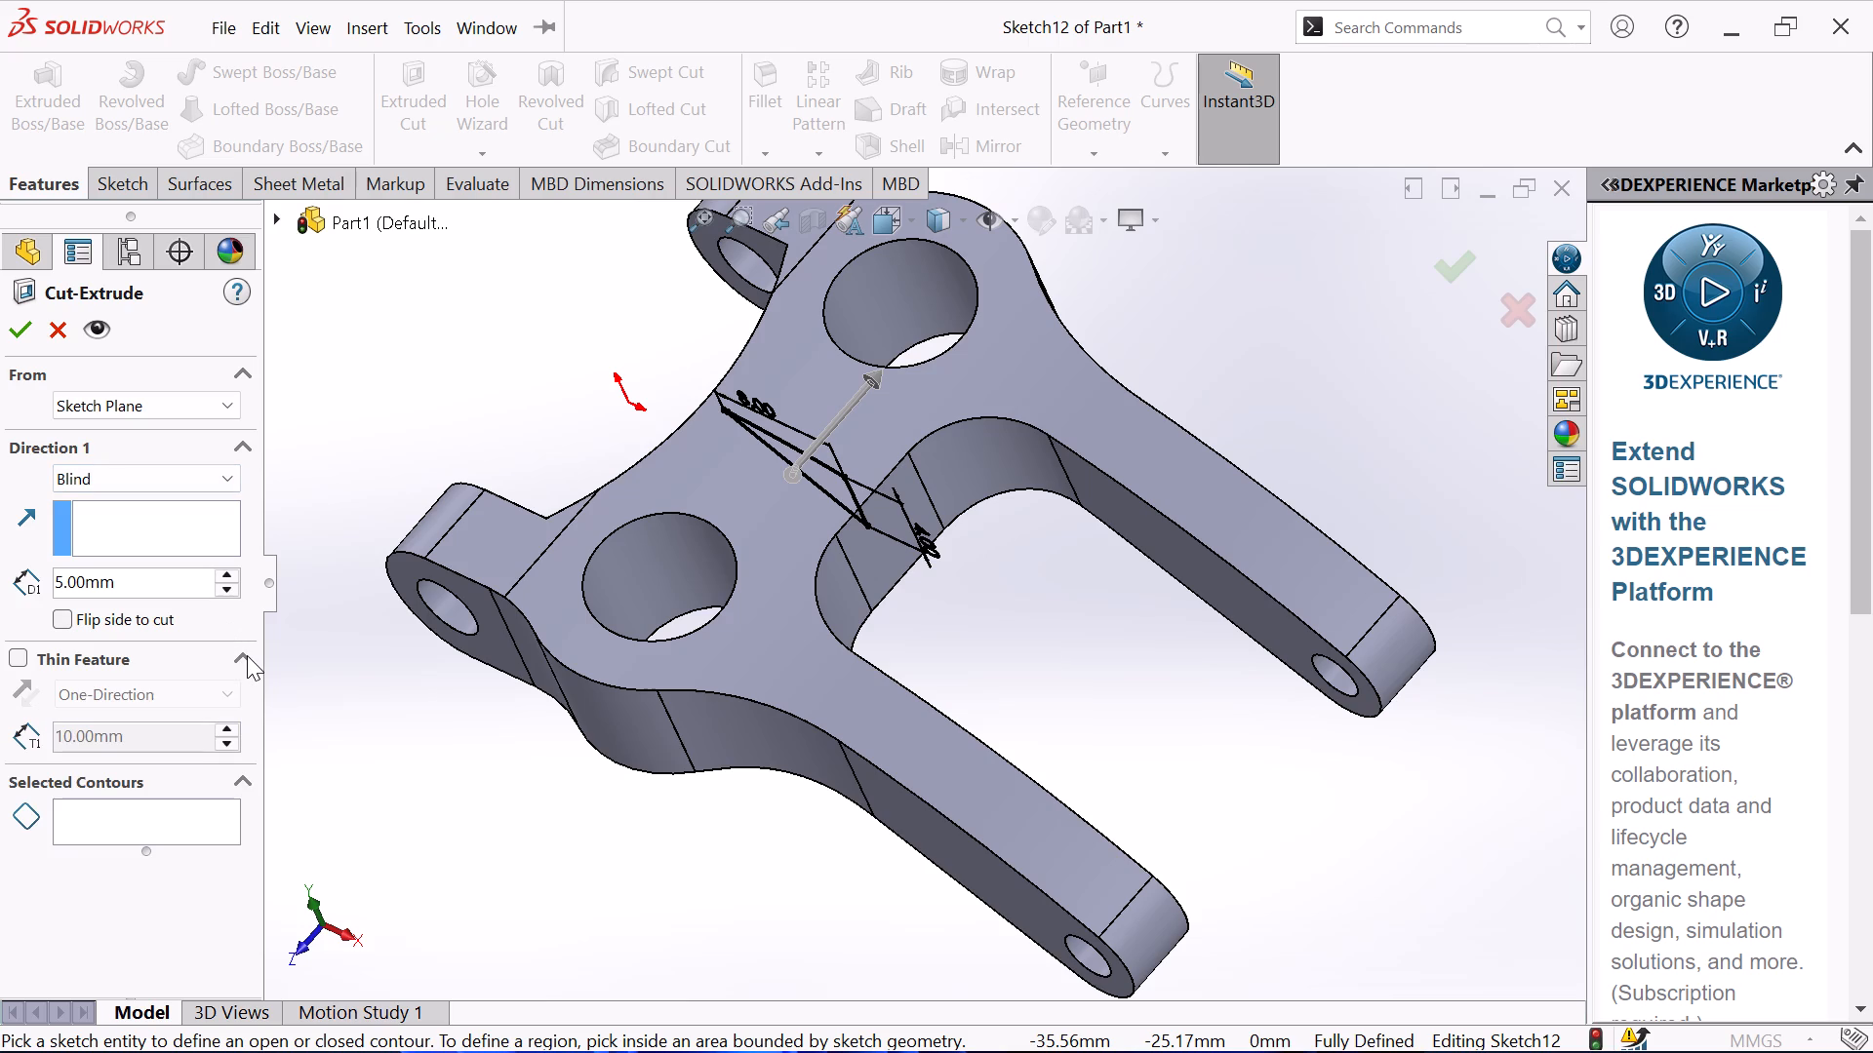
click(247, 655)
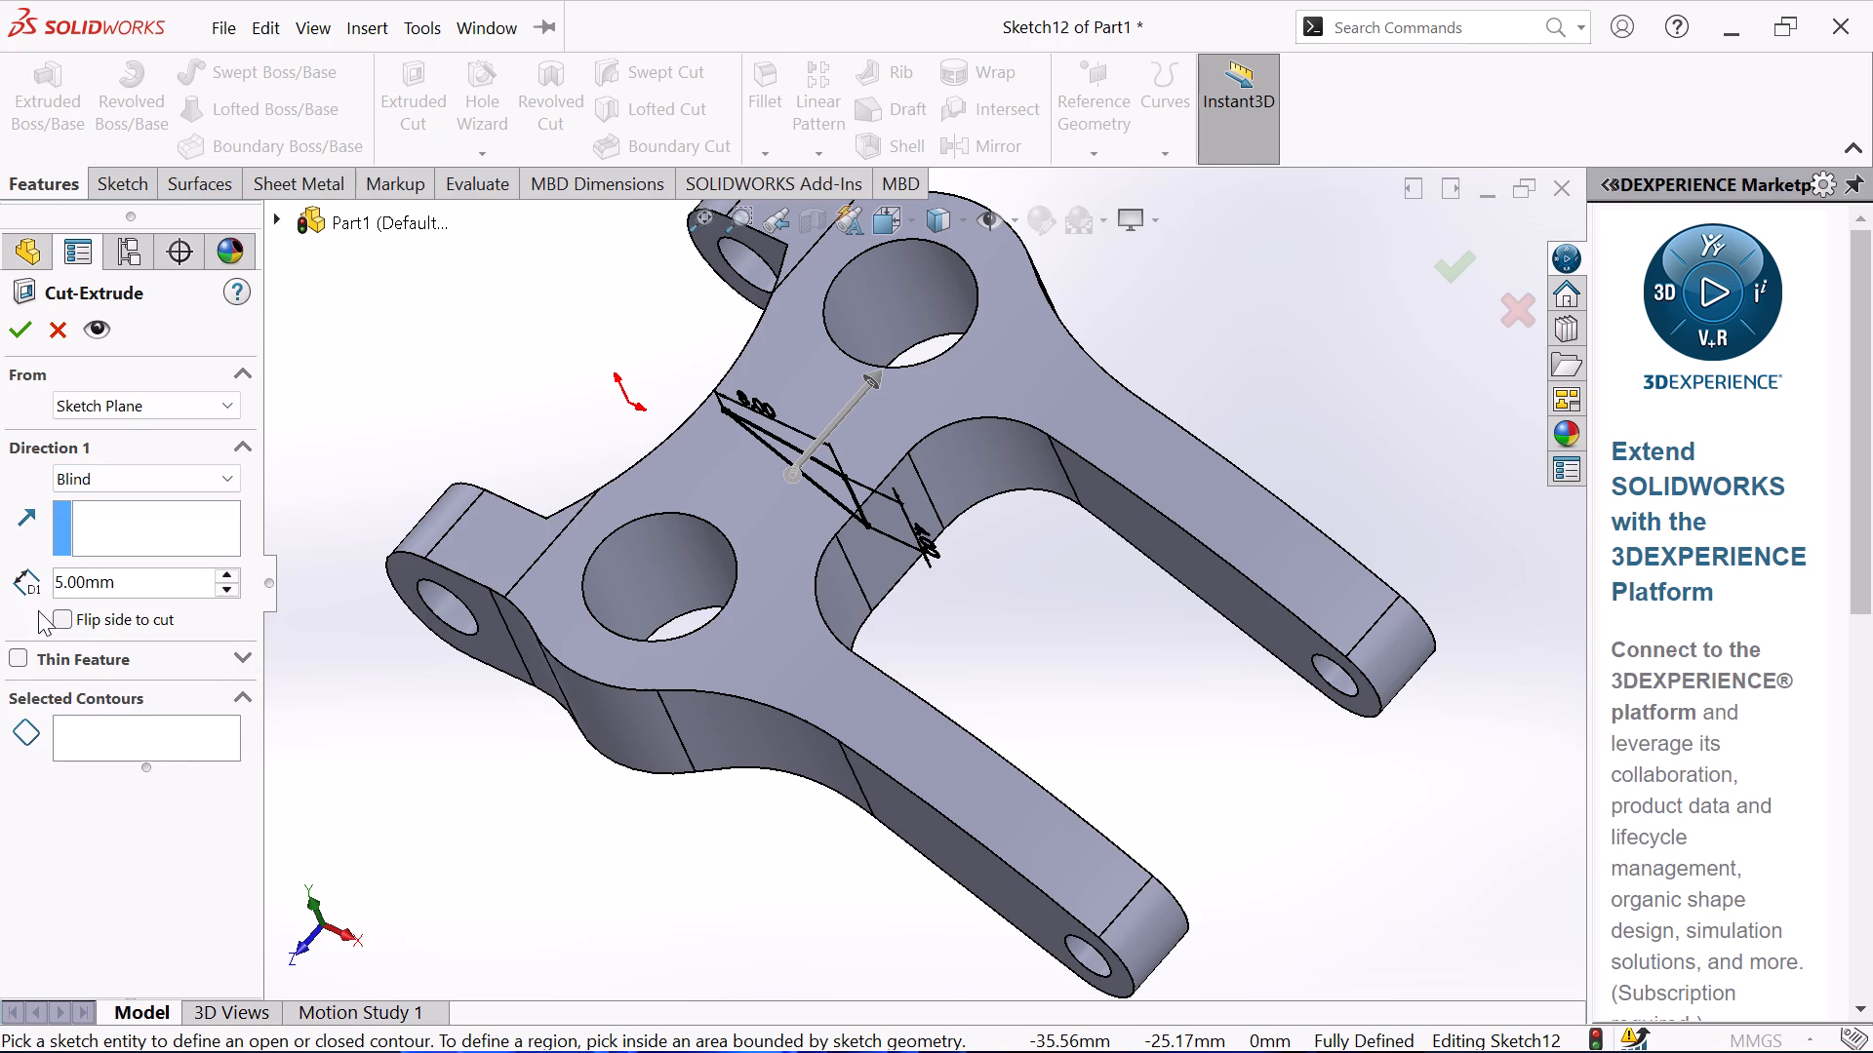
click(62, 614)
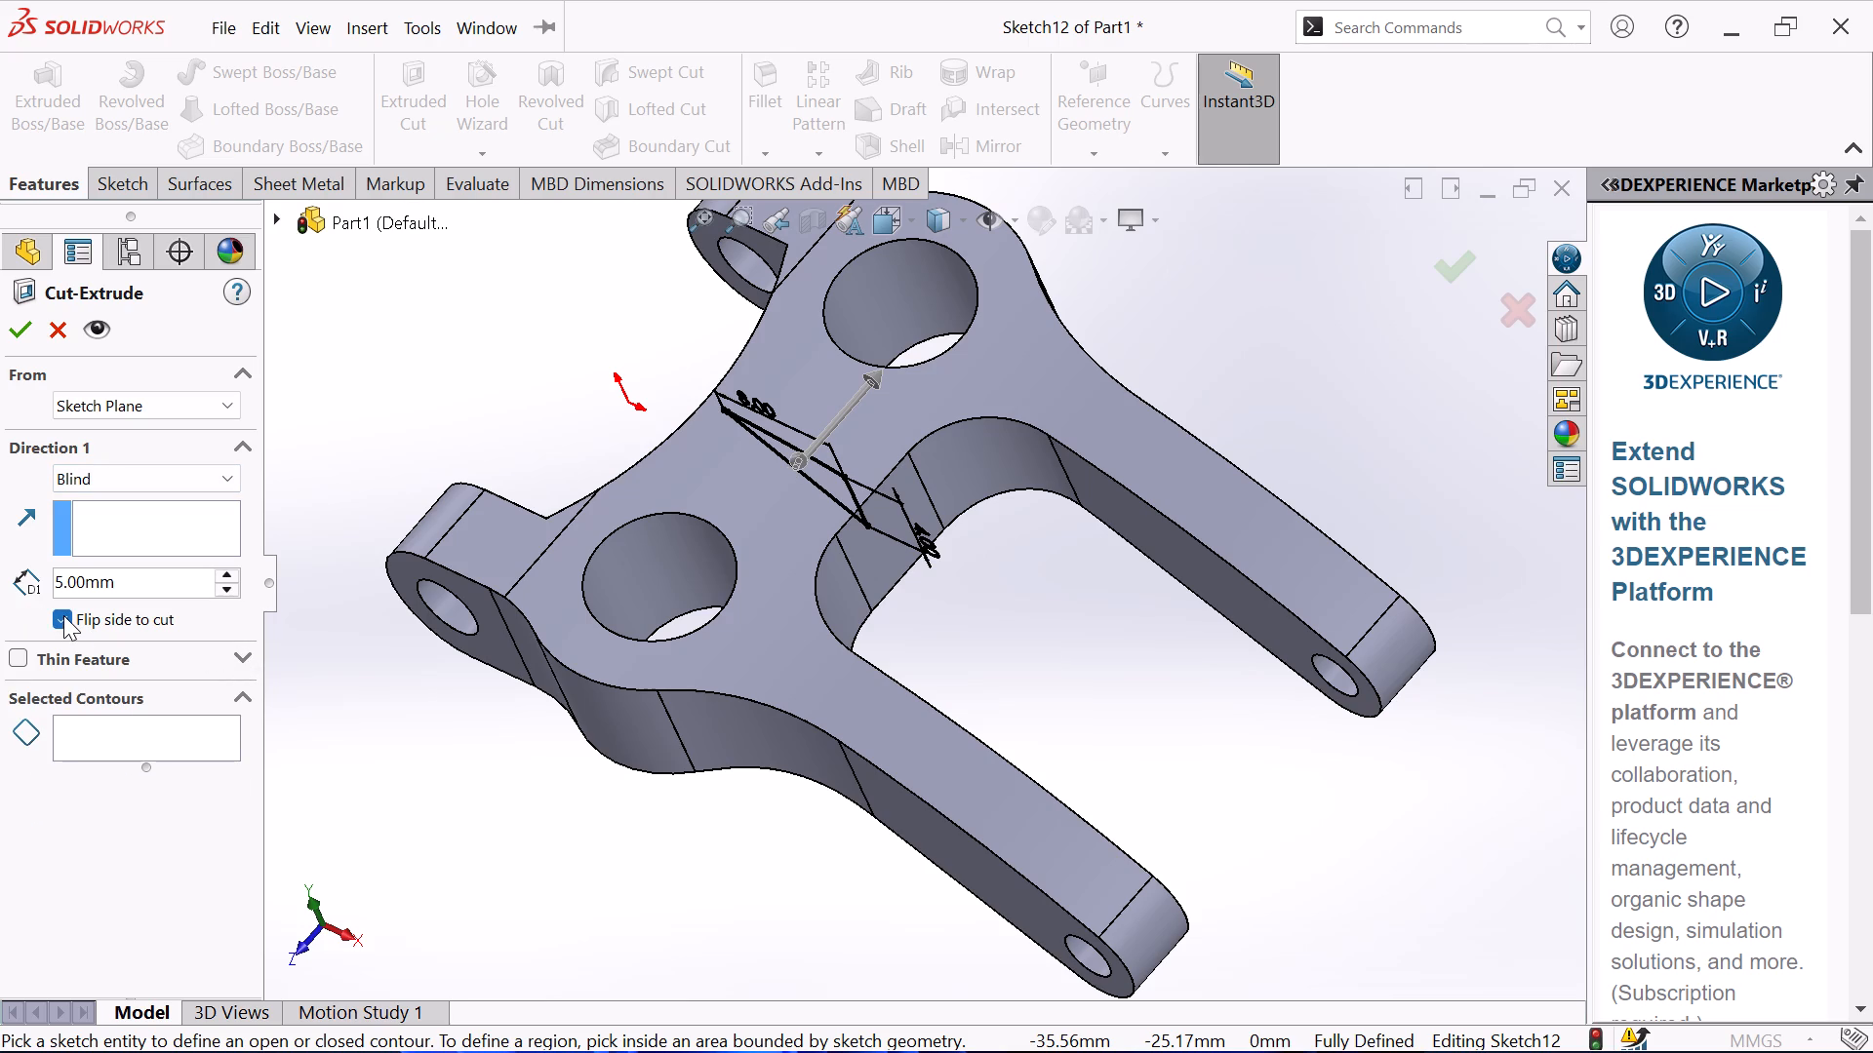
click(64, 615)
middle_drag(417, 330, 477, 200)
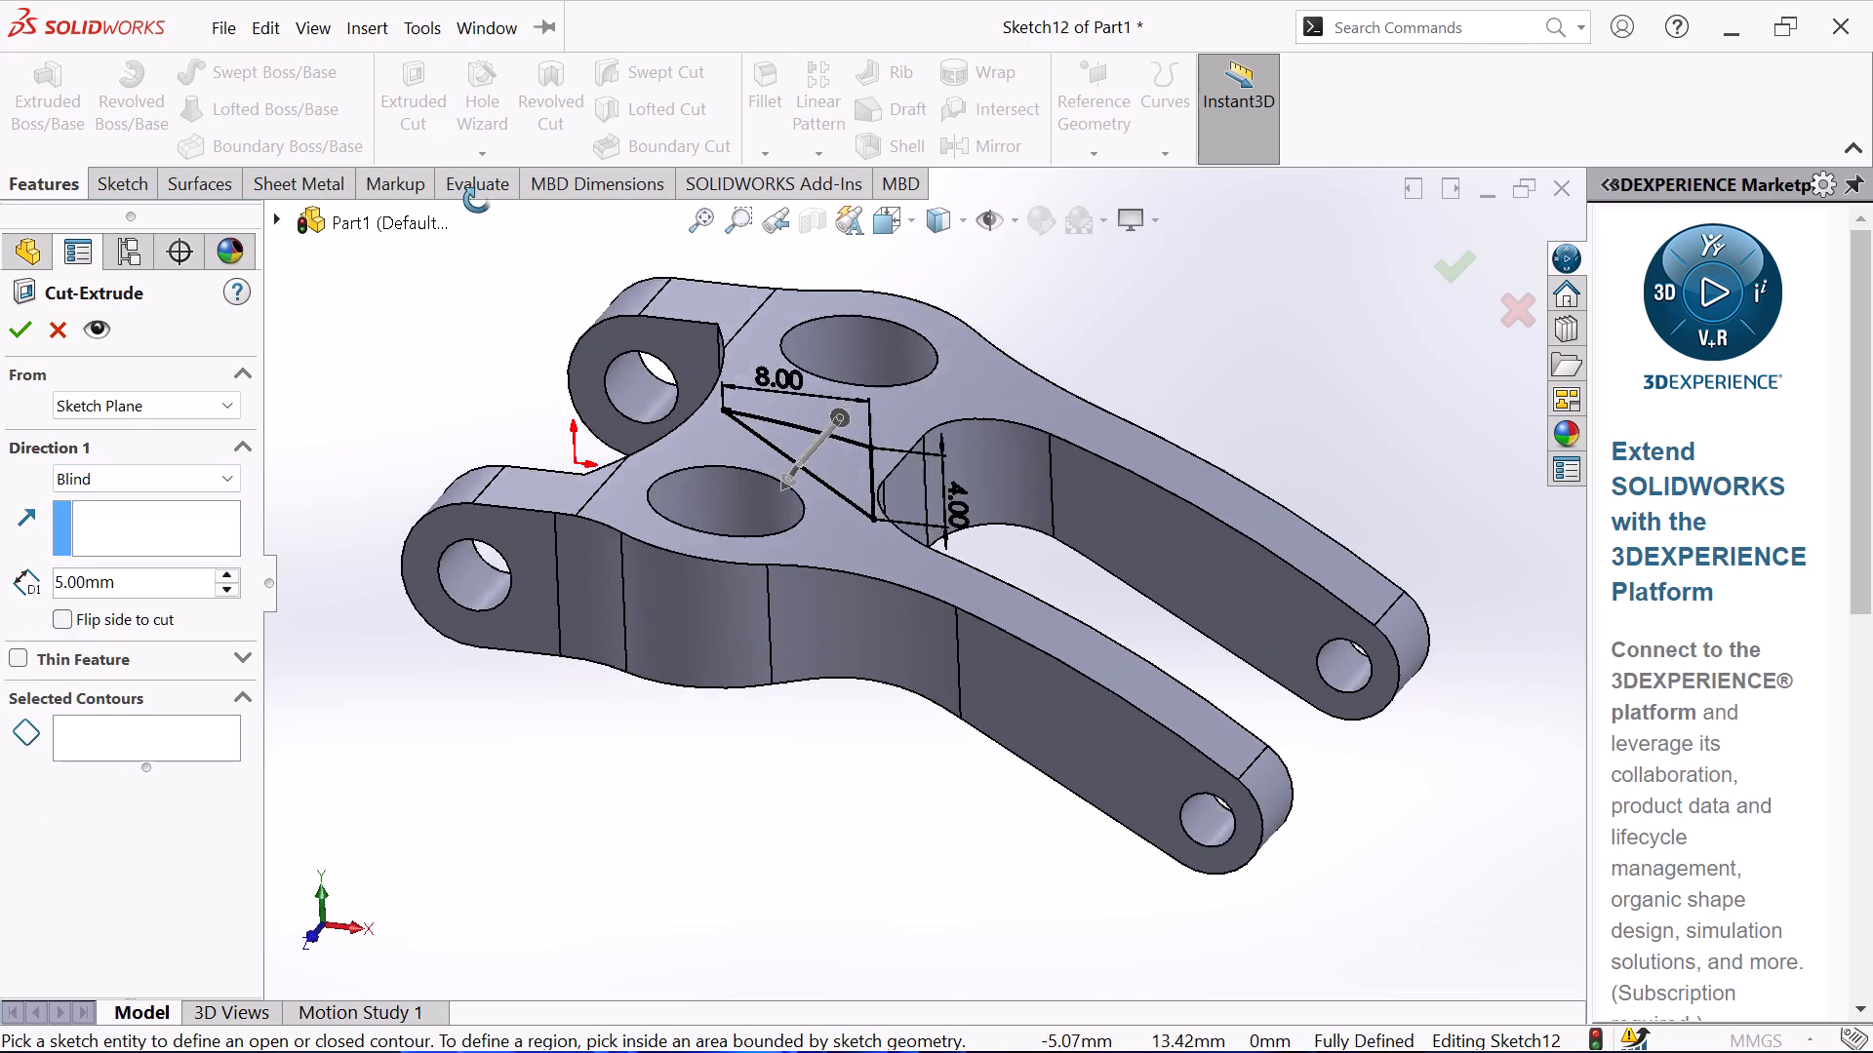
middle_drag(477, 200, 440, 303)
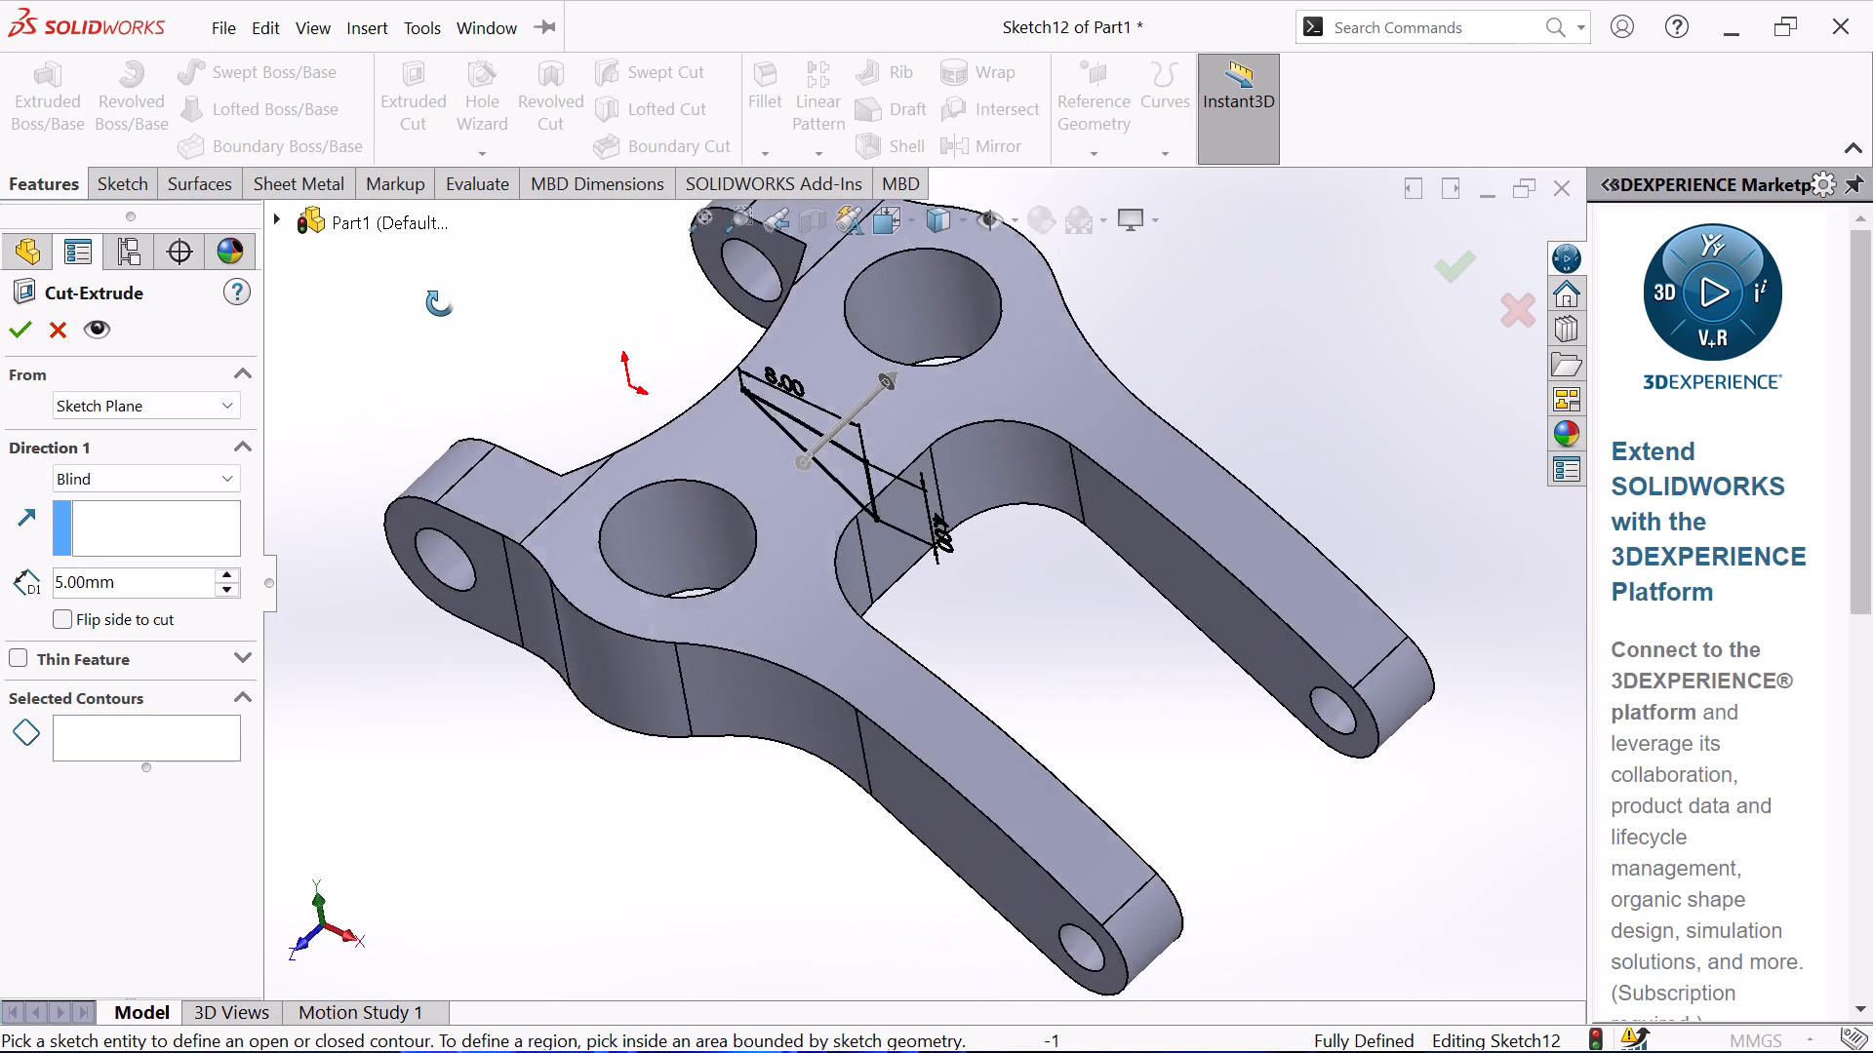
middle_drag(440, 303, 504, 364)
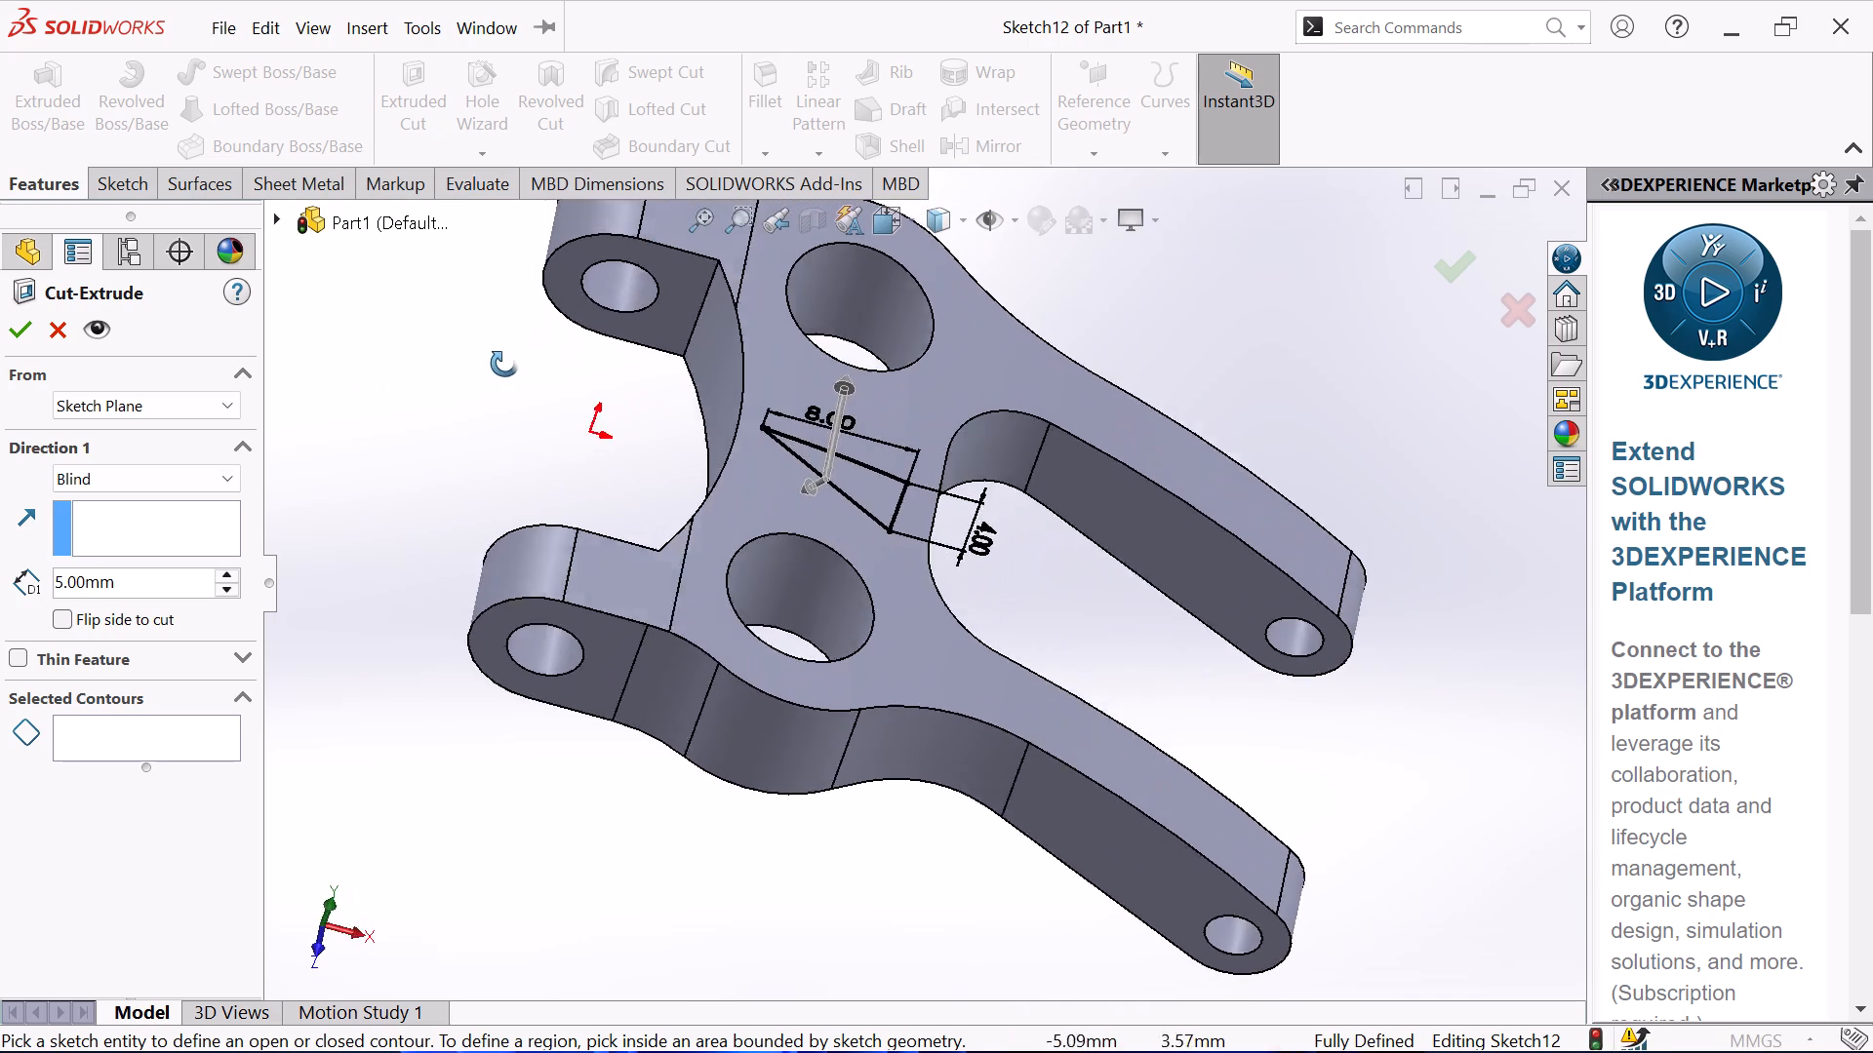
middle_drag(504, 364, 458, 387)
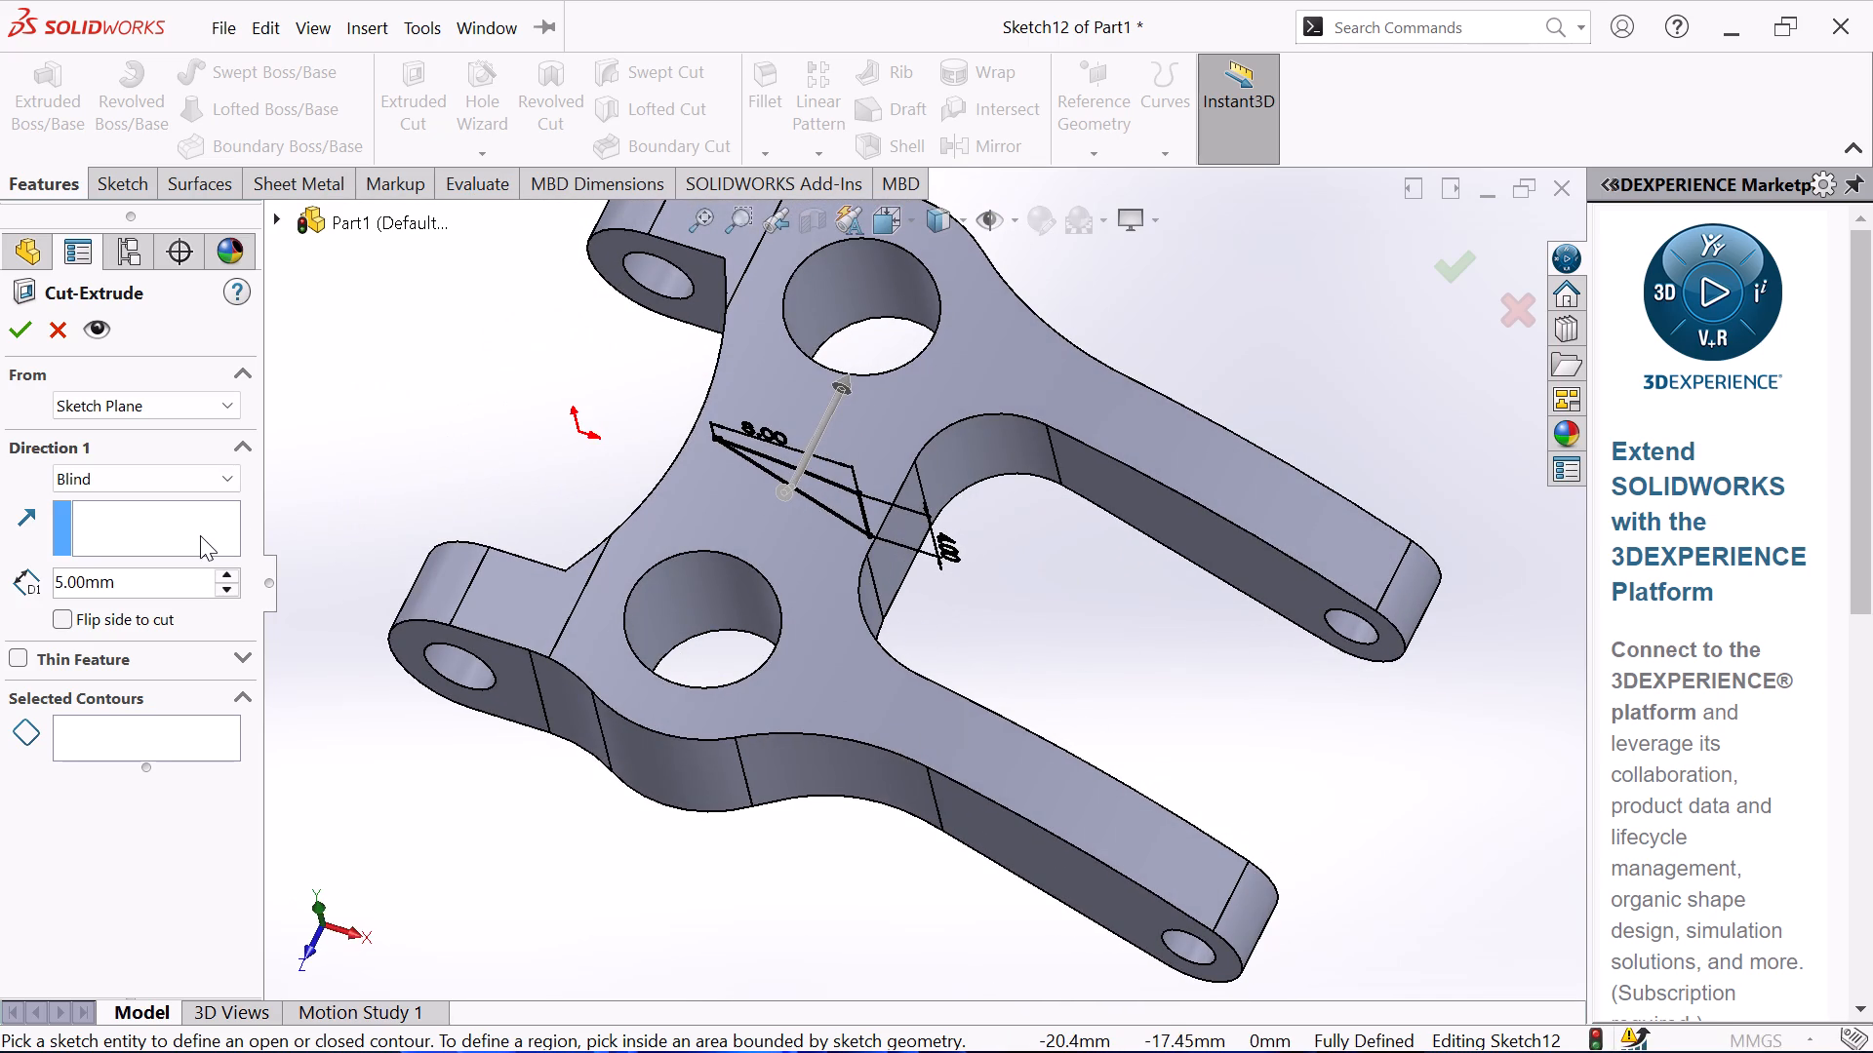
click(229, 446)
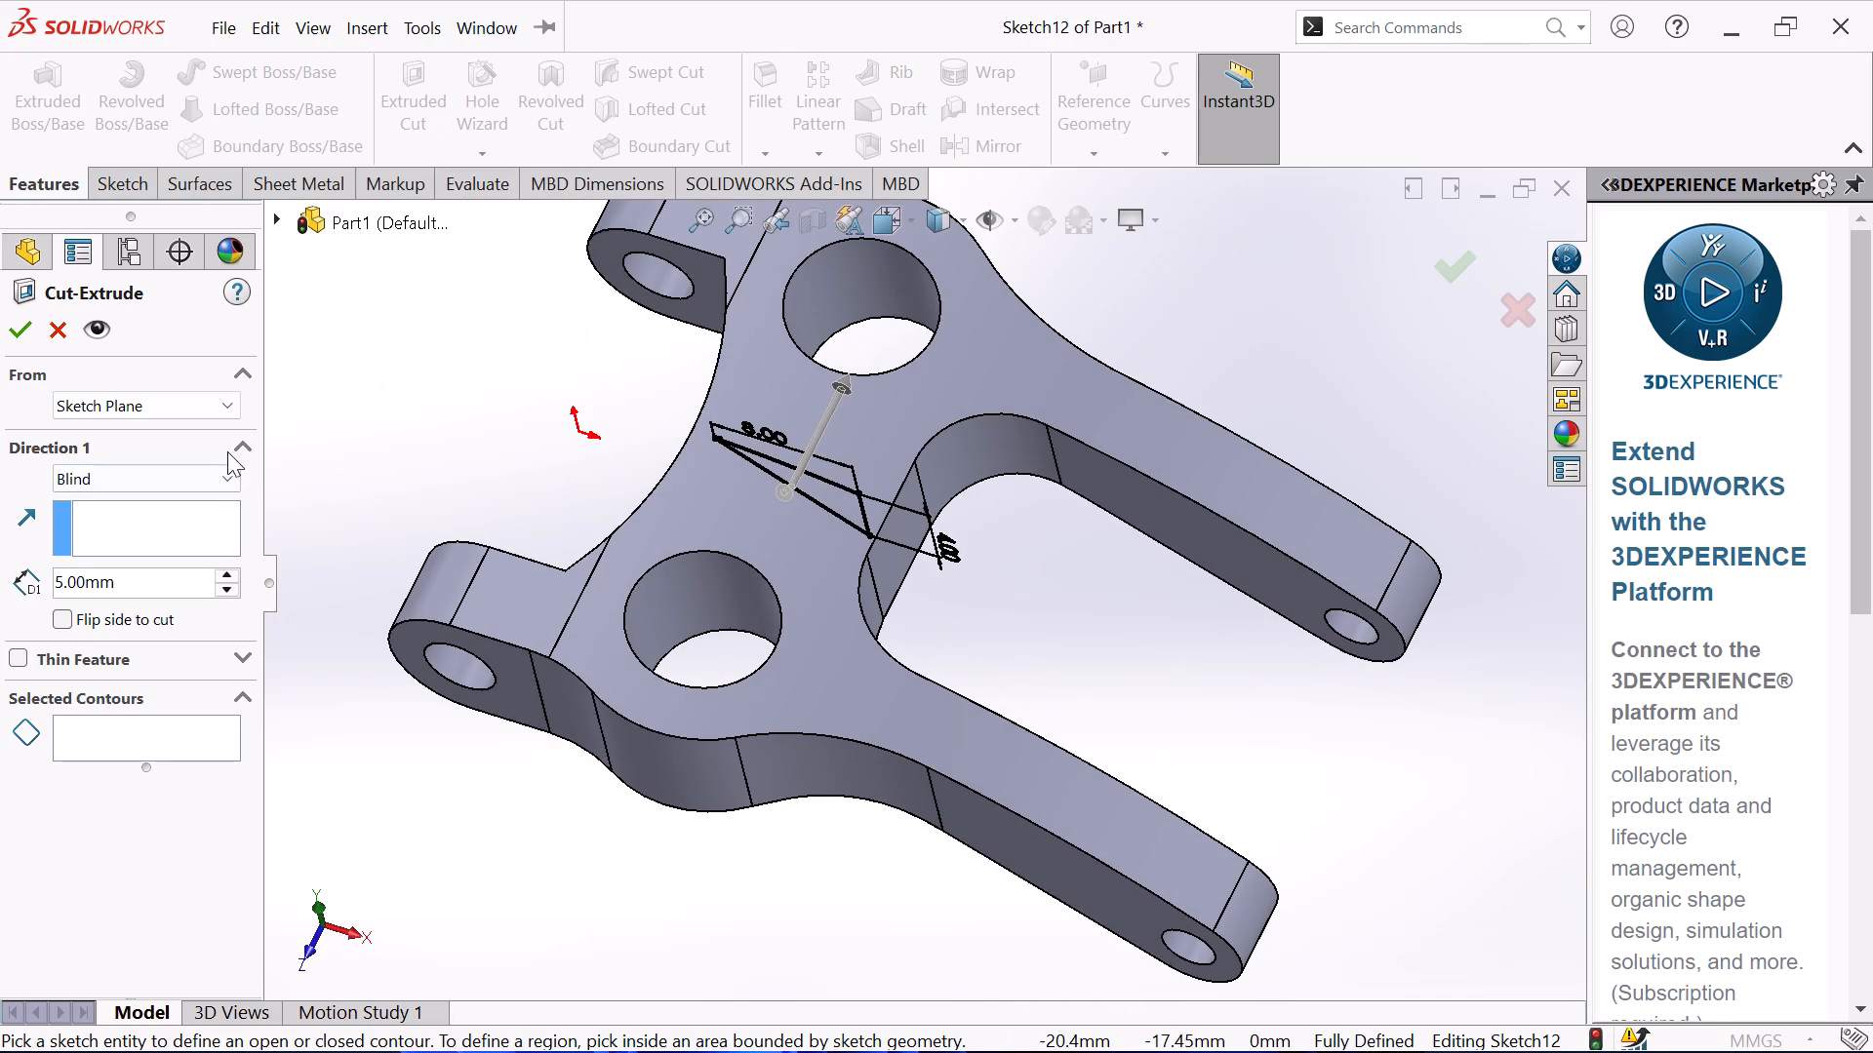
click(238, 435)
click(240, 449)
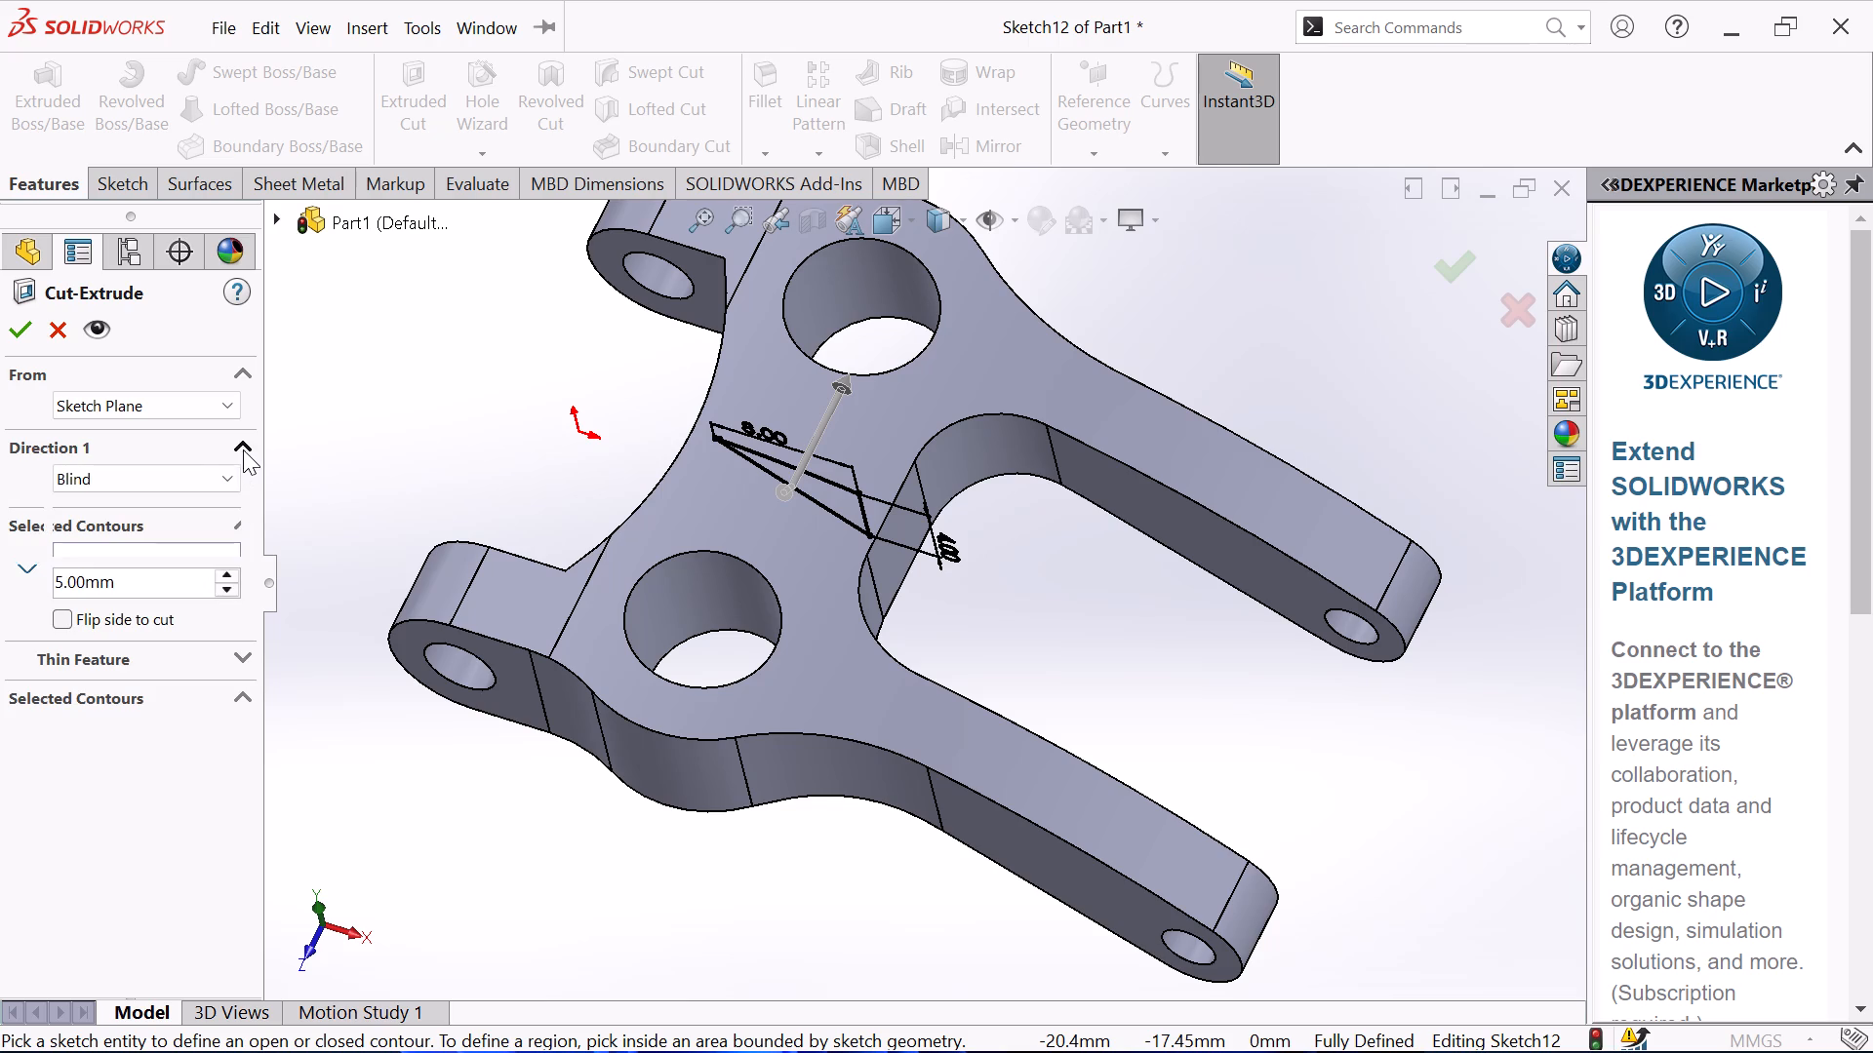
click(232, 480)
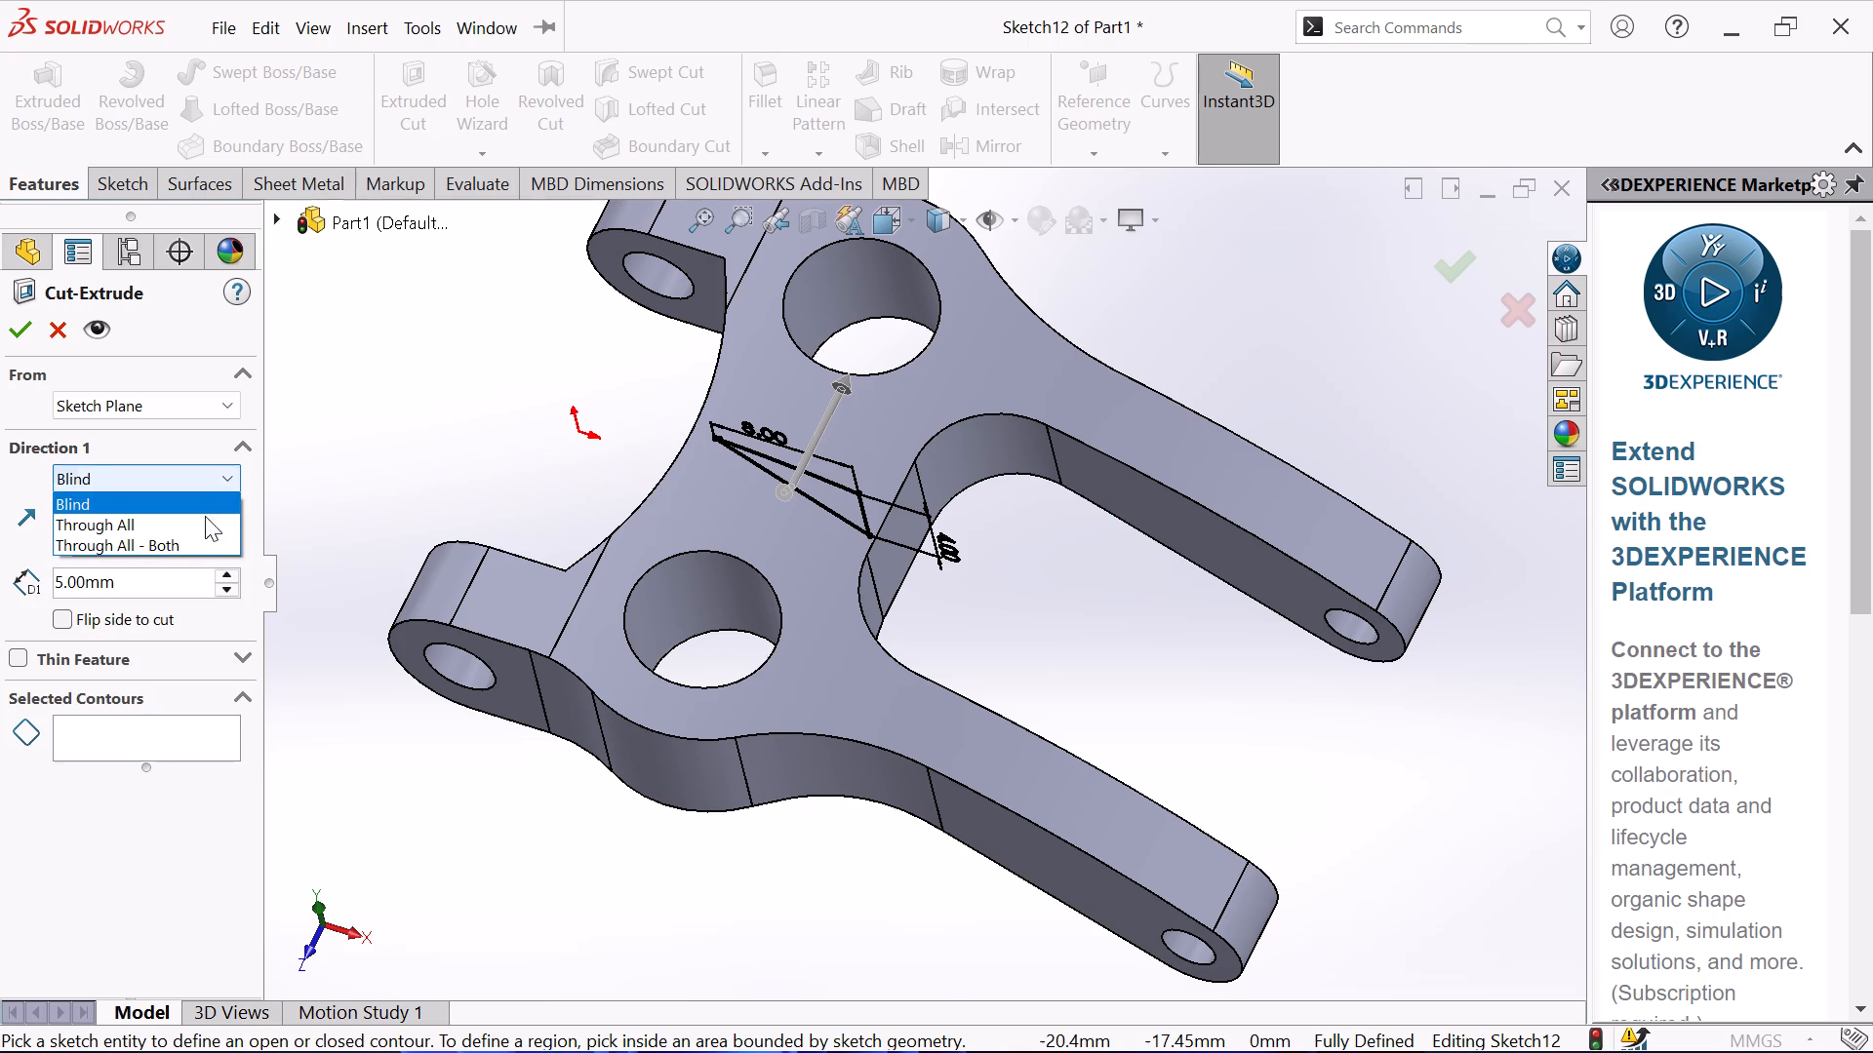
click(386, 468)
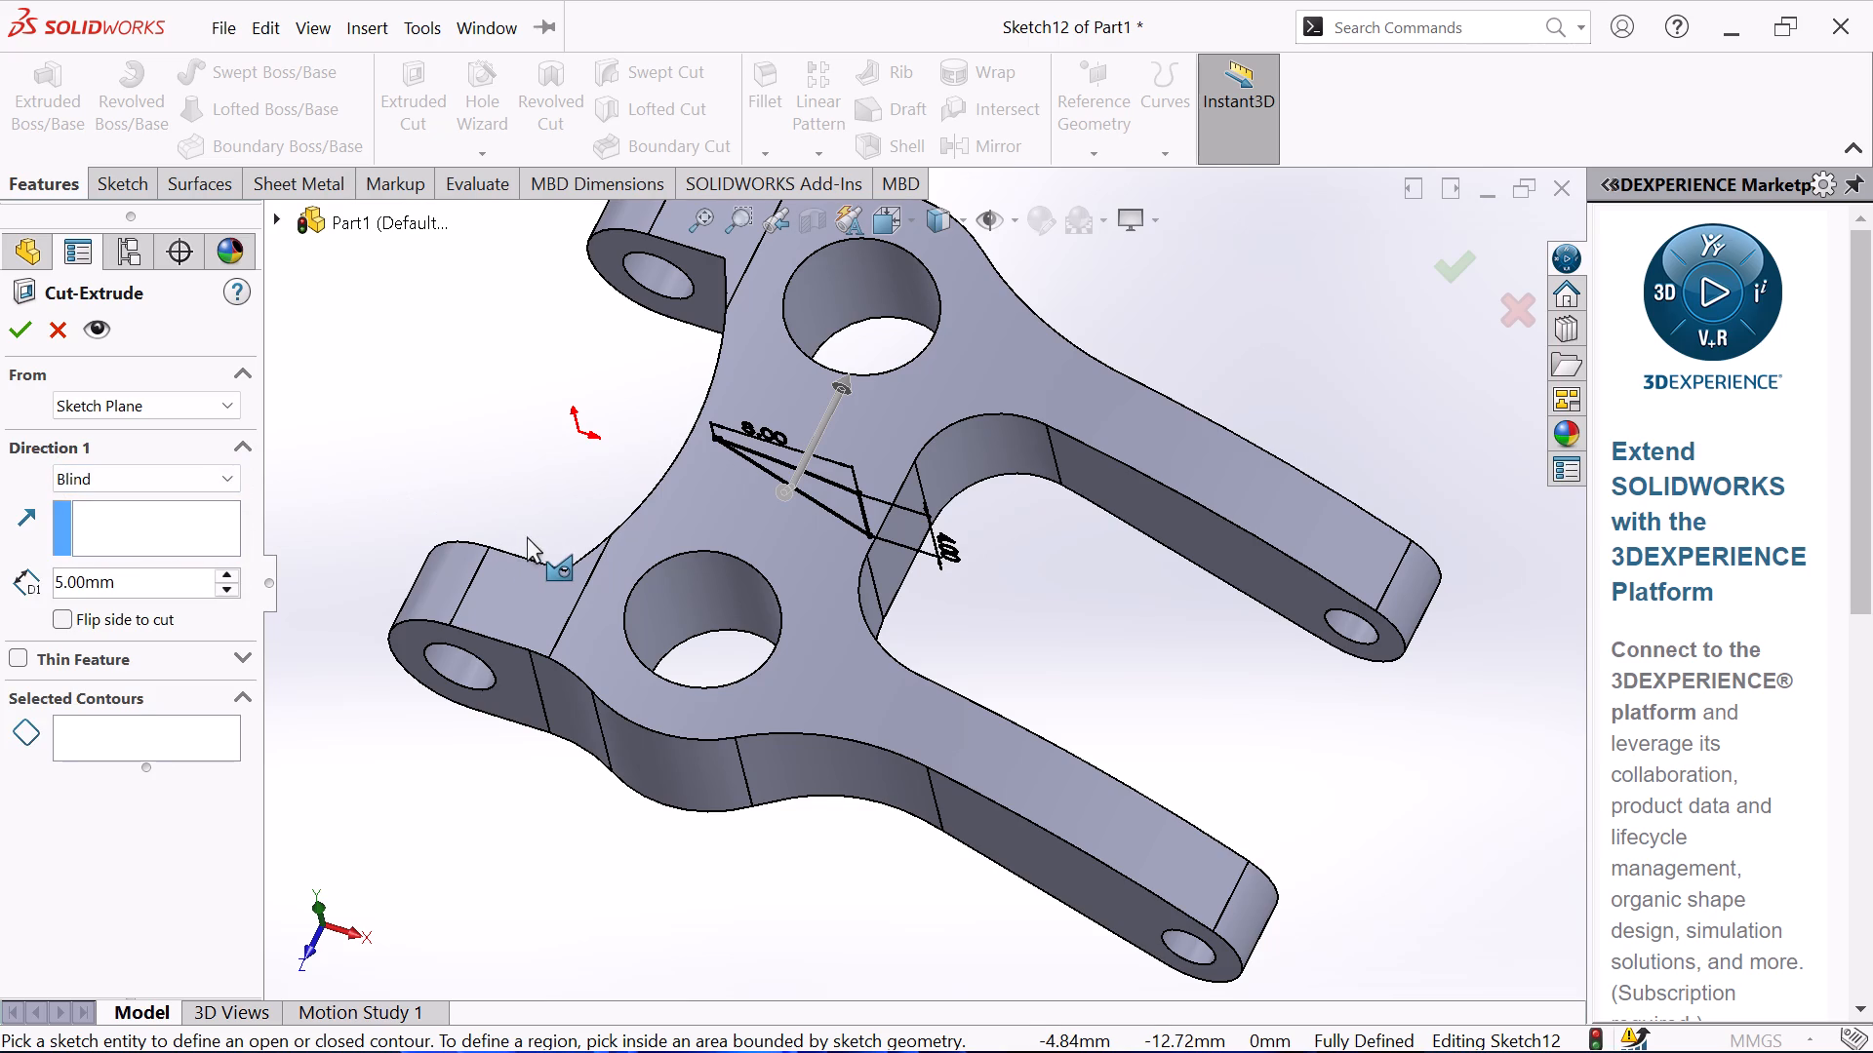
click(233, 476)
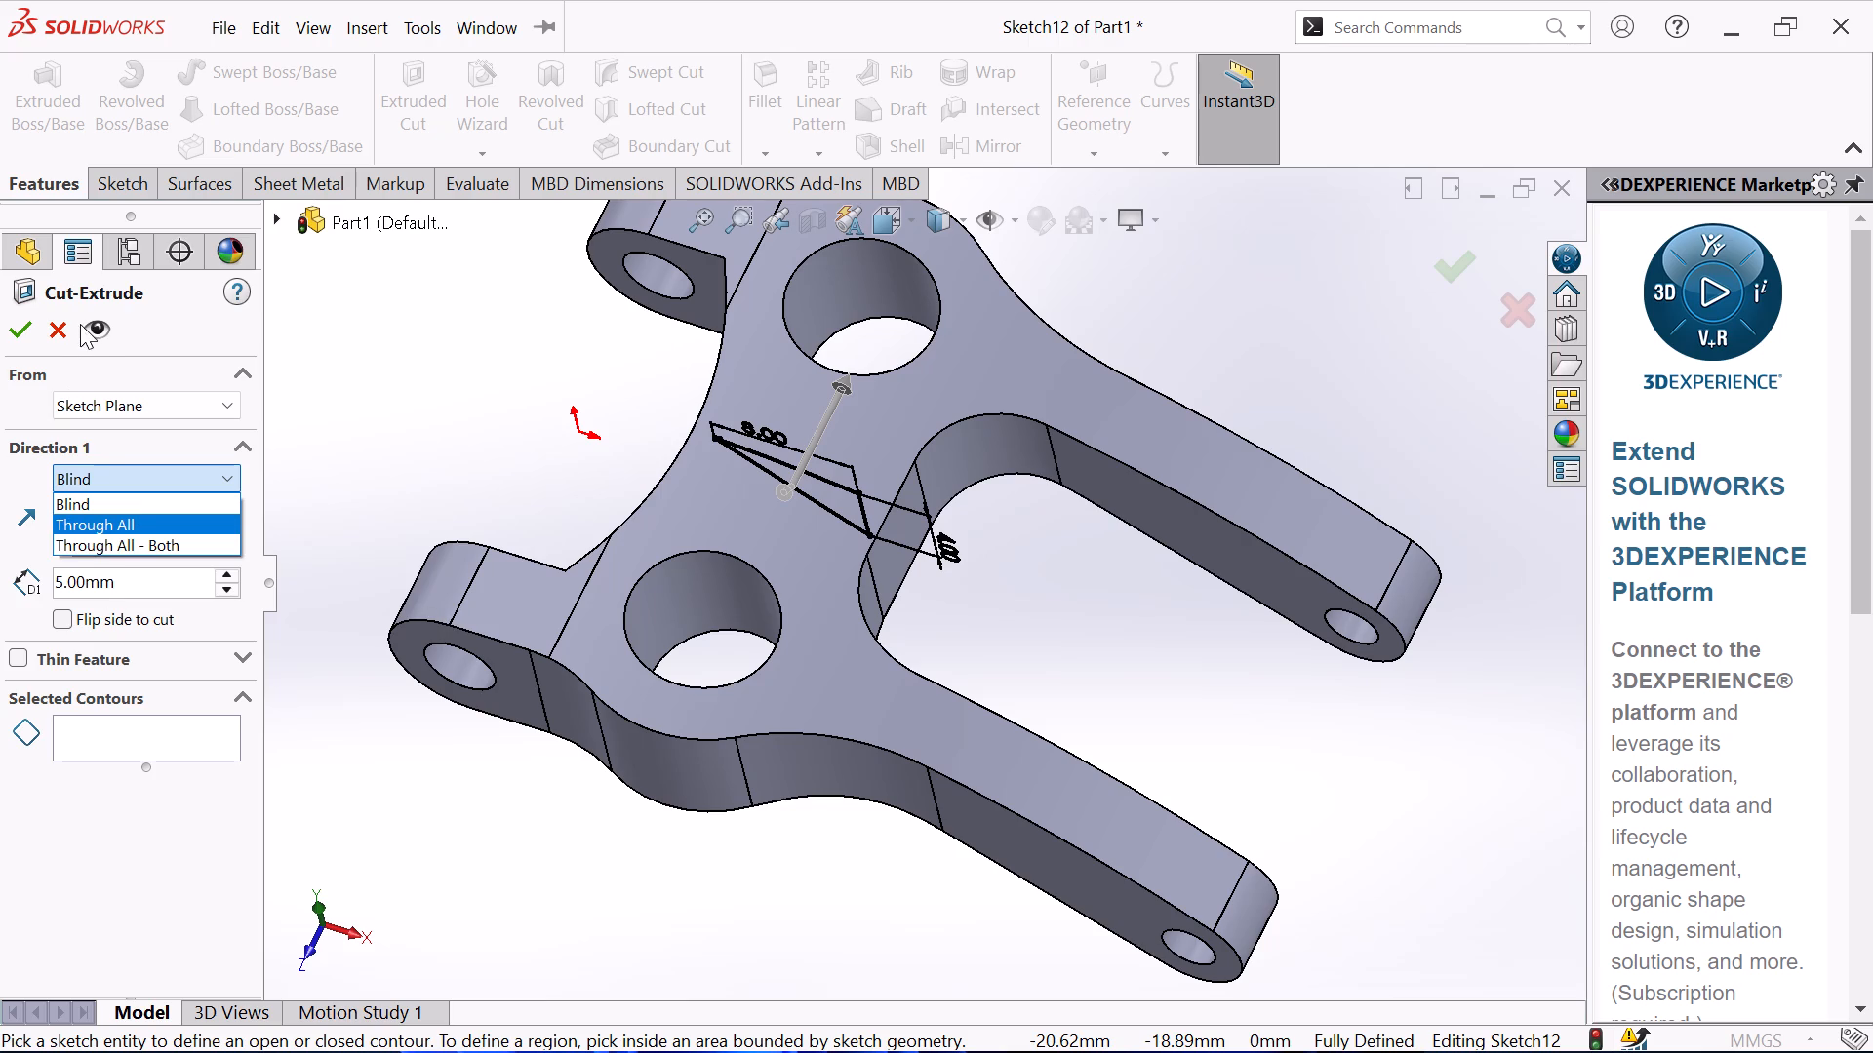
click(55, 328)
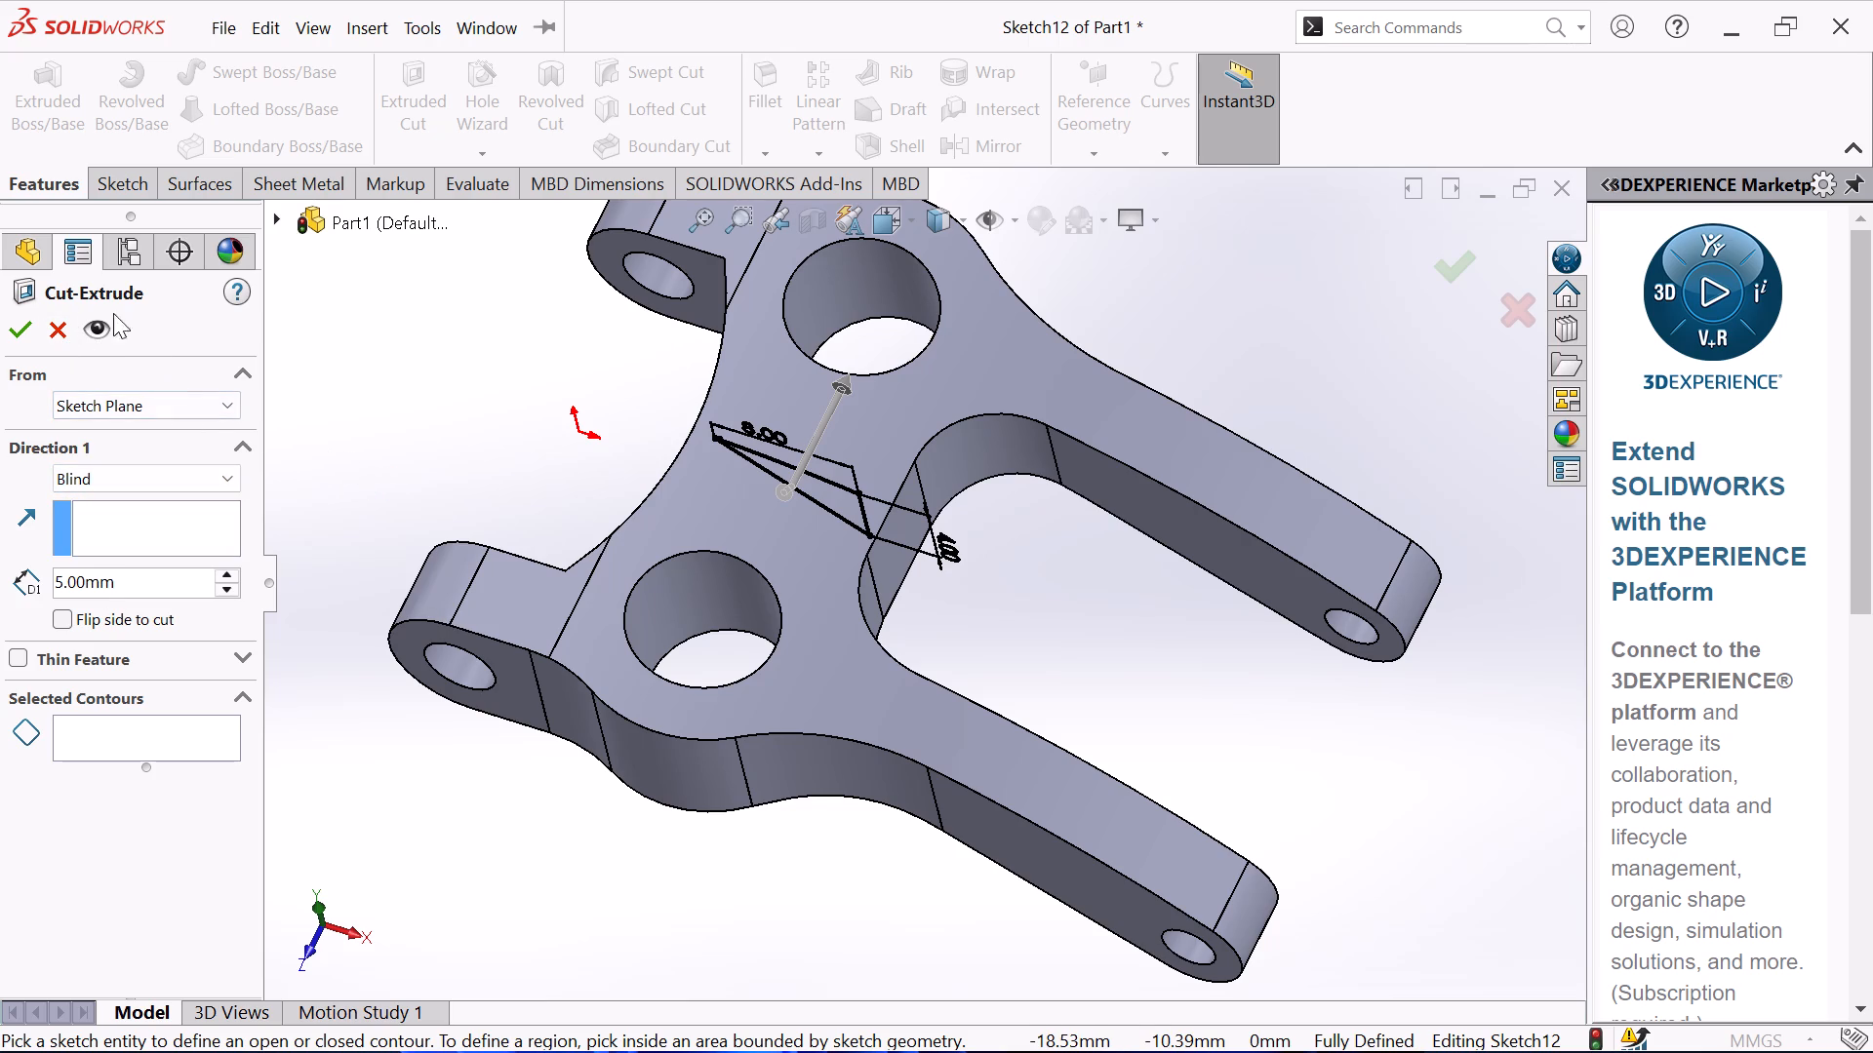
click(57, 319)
Delete the whole triangular profile and its 8 mm and 4 mm dimensions from the sketch.
drag(359, 395, 400, 381)
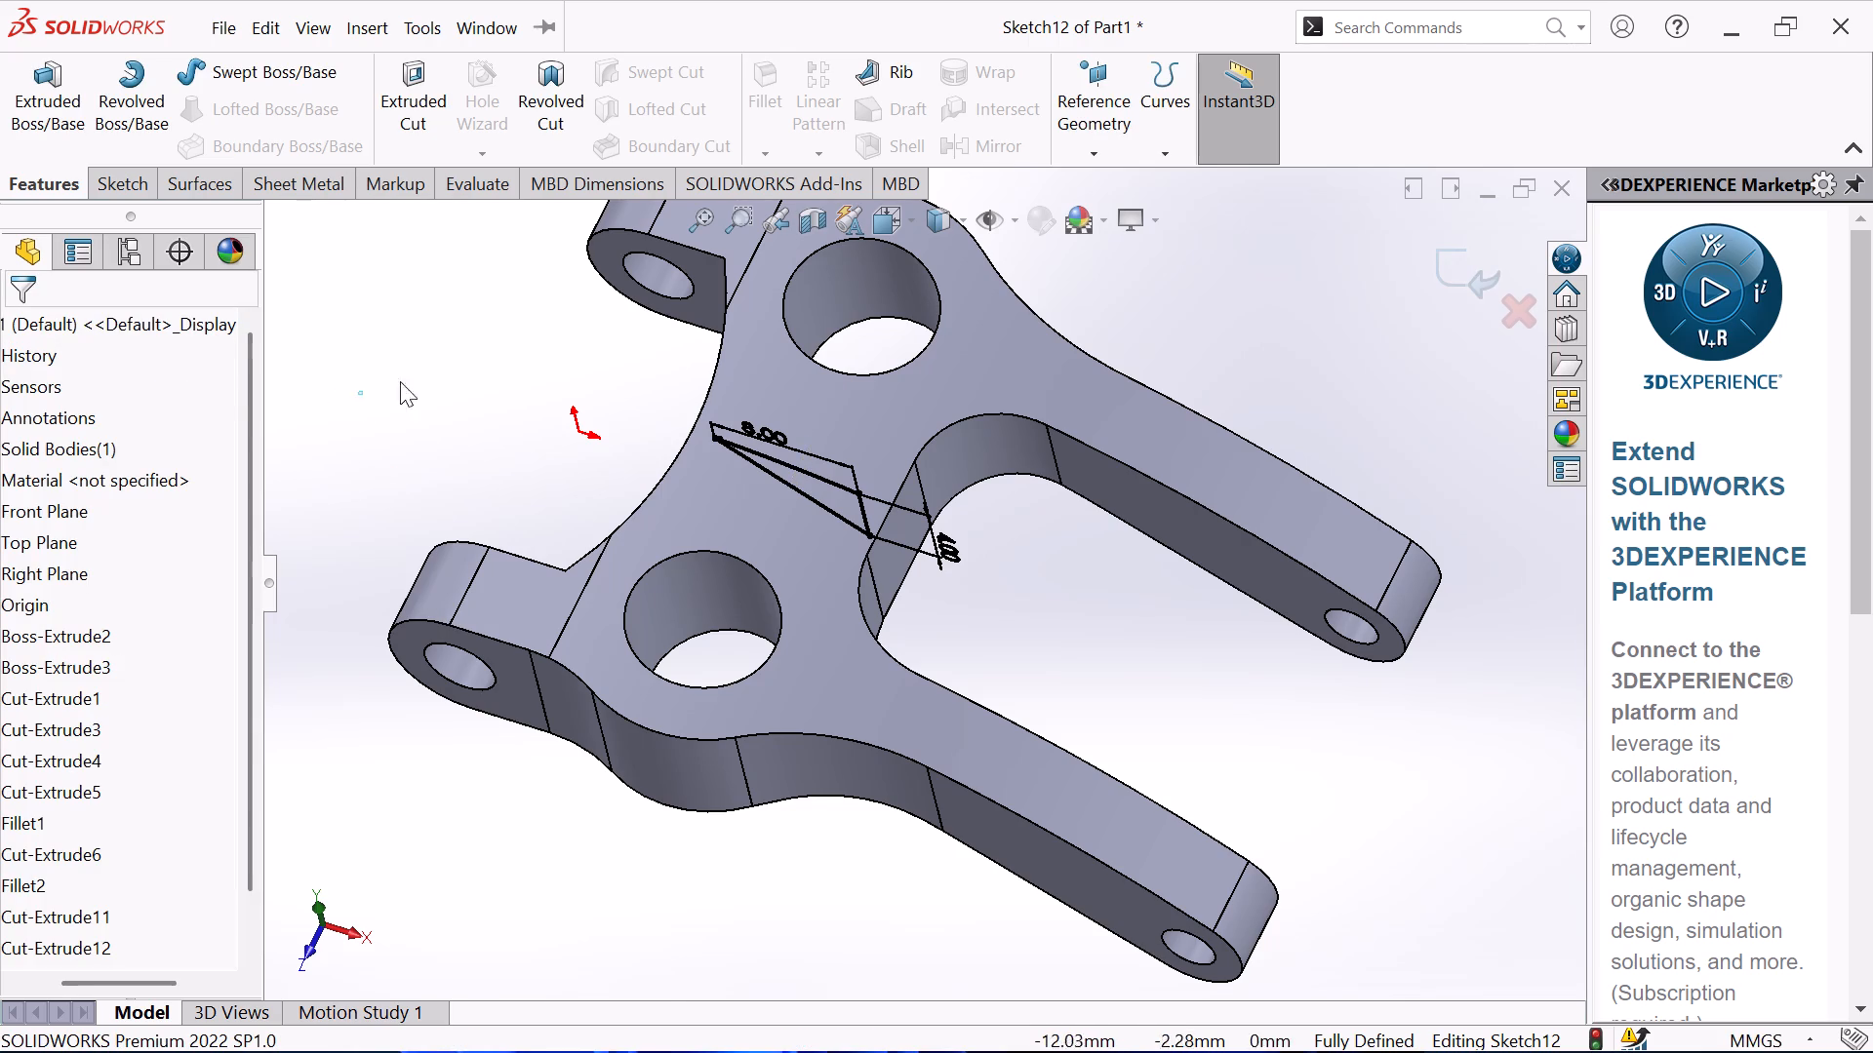
drag(400, 381, 1018, 592)
key(Delete)
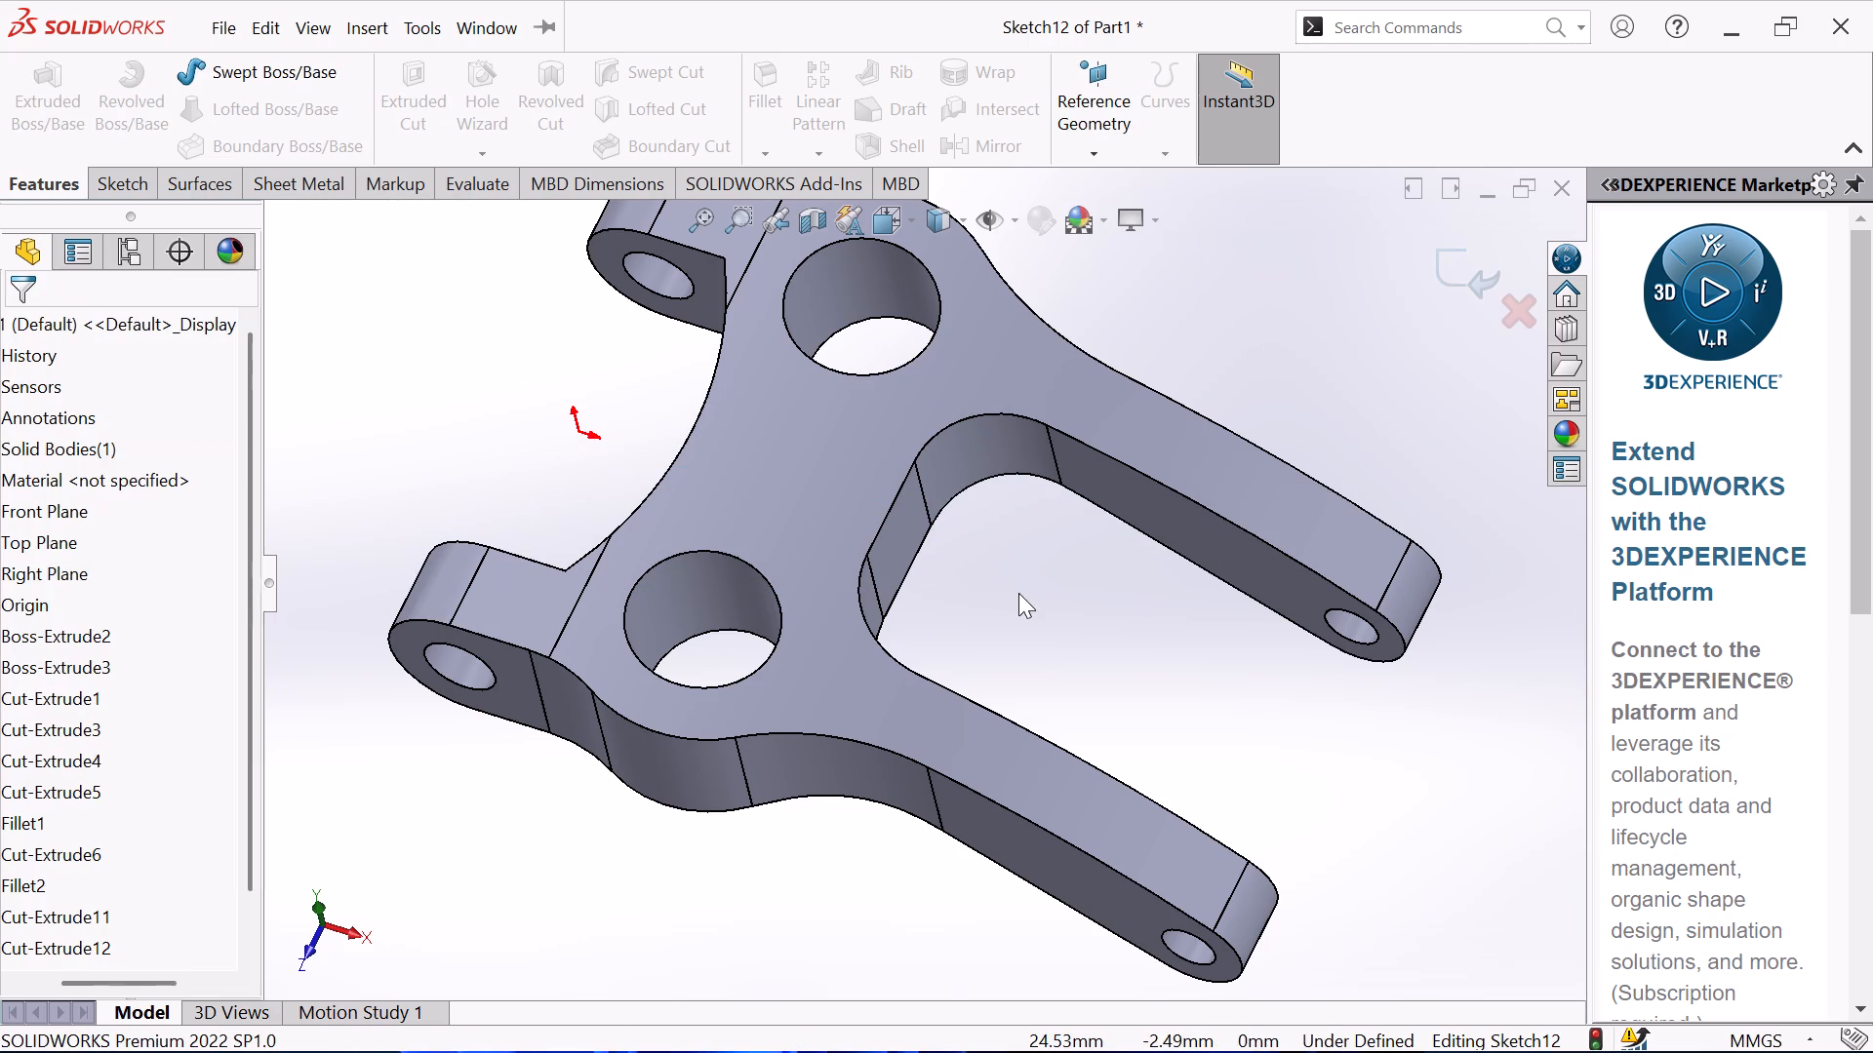
key(ctrl+8)
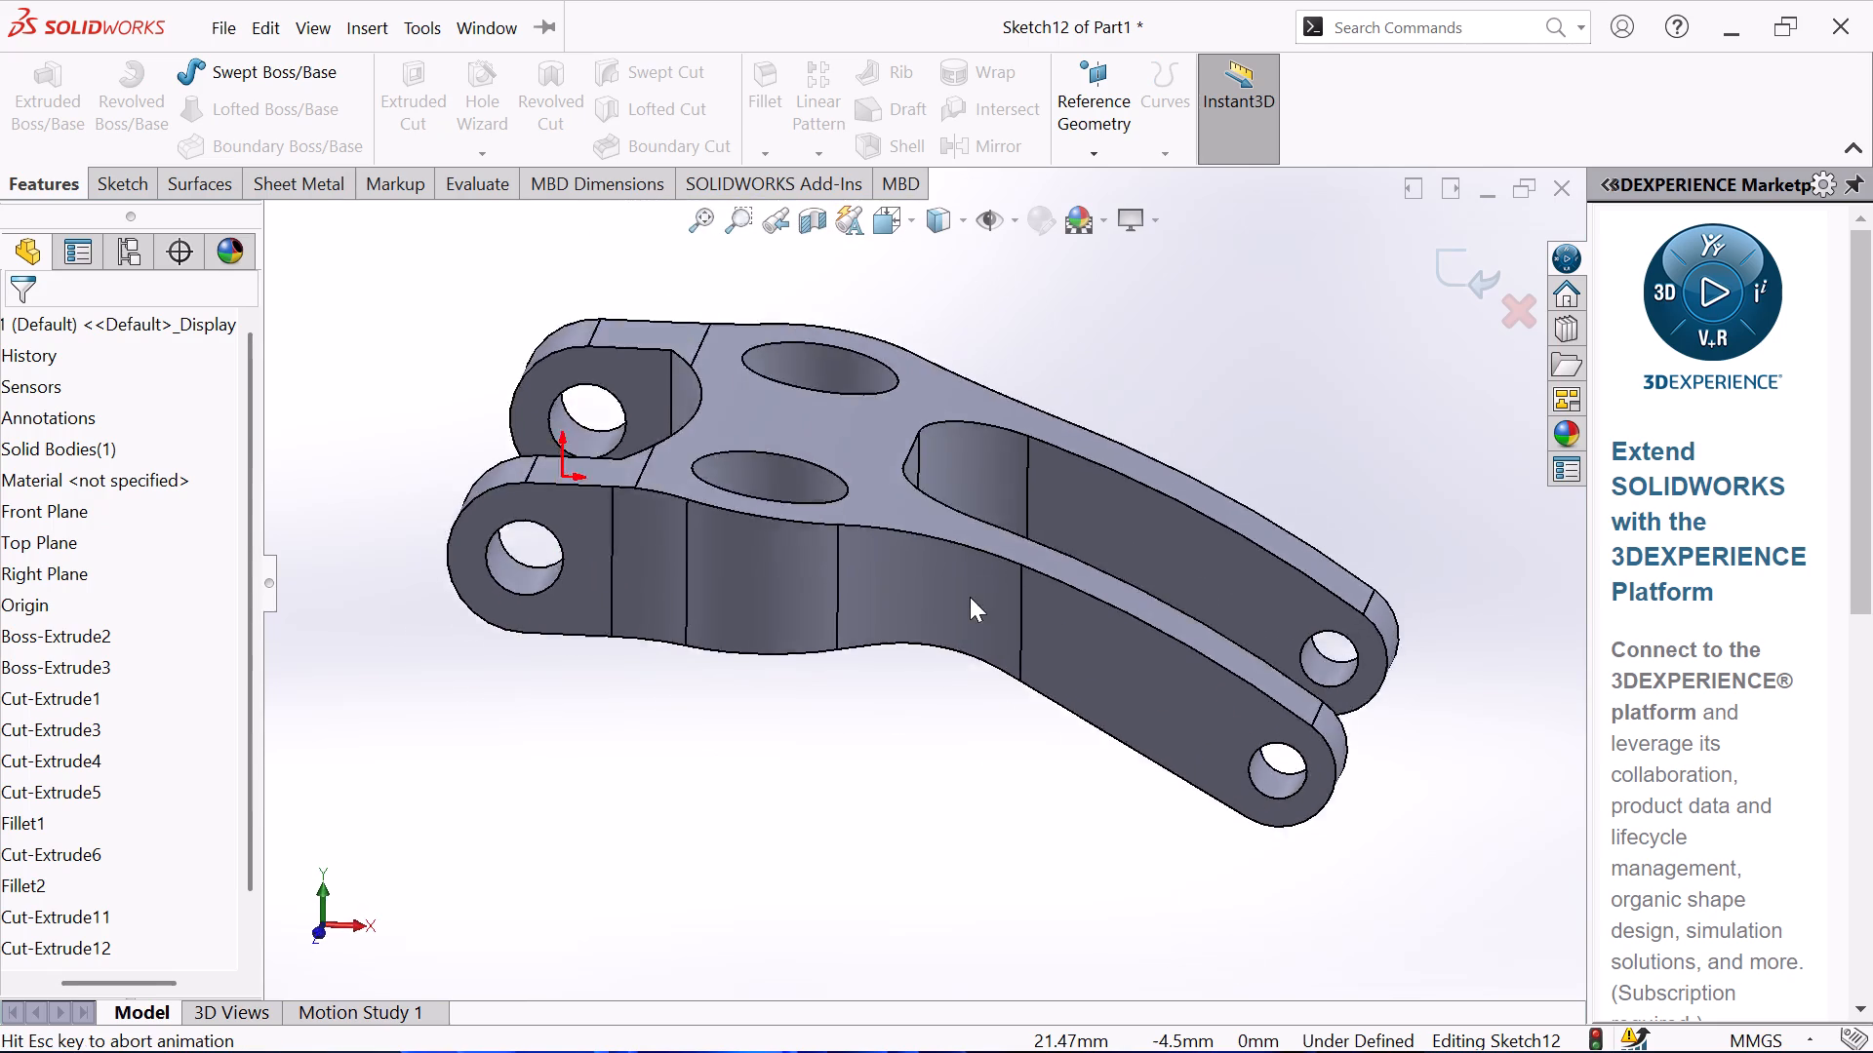
Exit the empty sketch and start a new sketch on the Front Plane.
scroll(913, 483, down, 1)
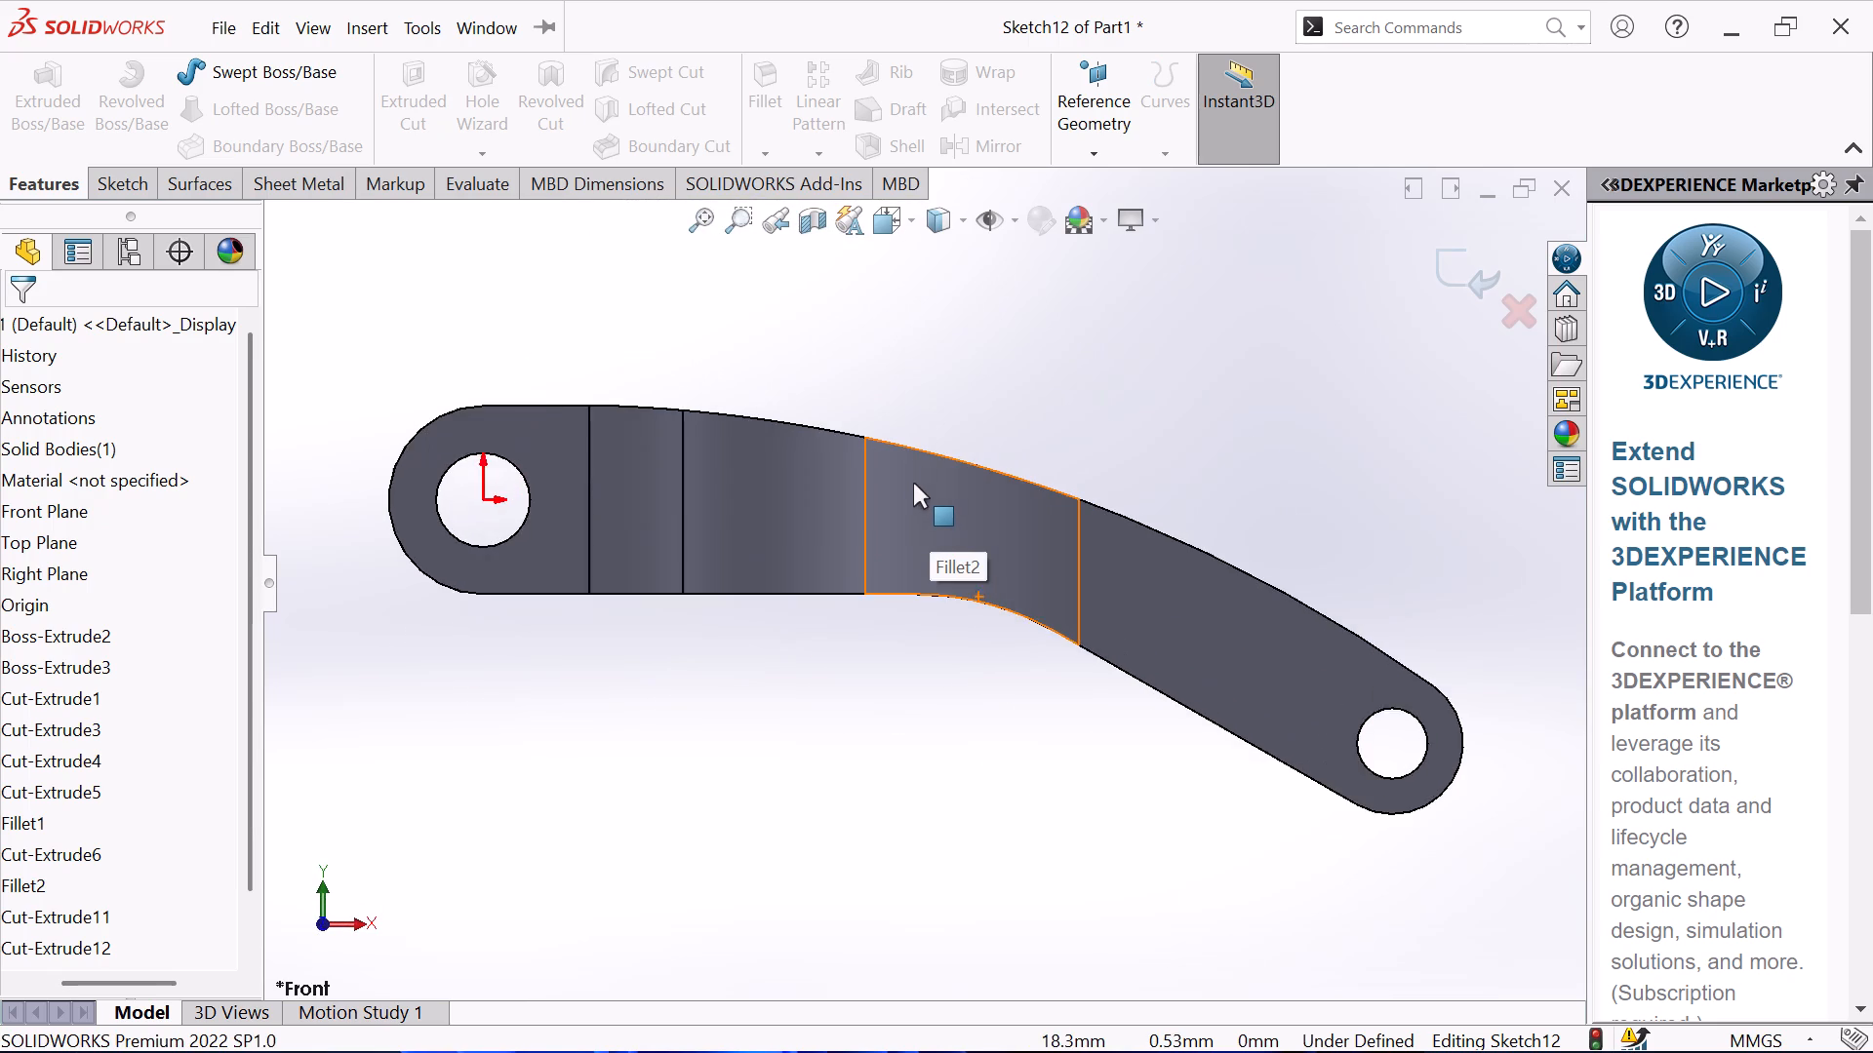
scroll(913, 483, down, 1)
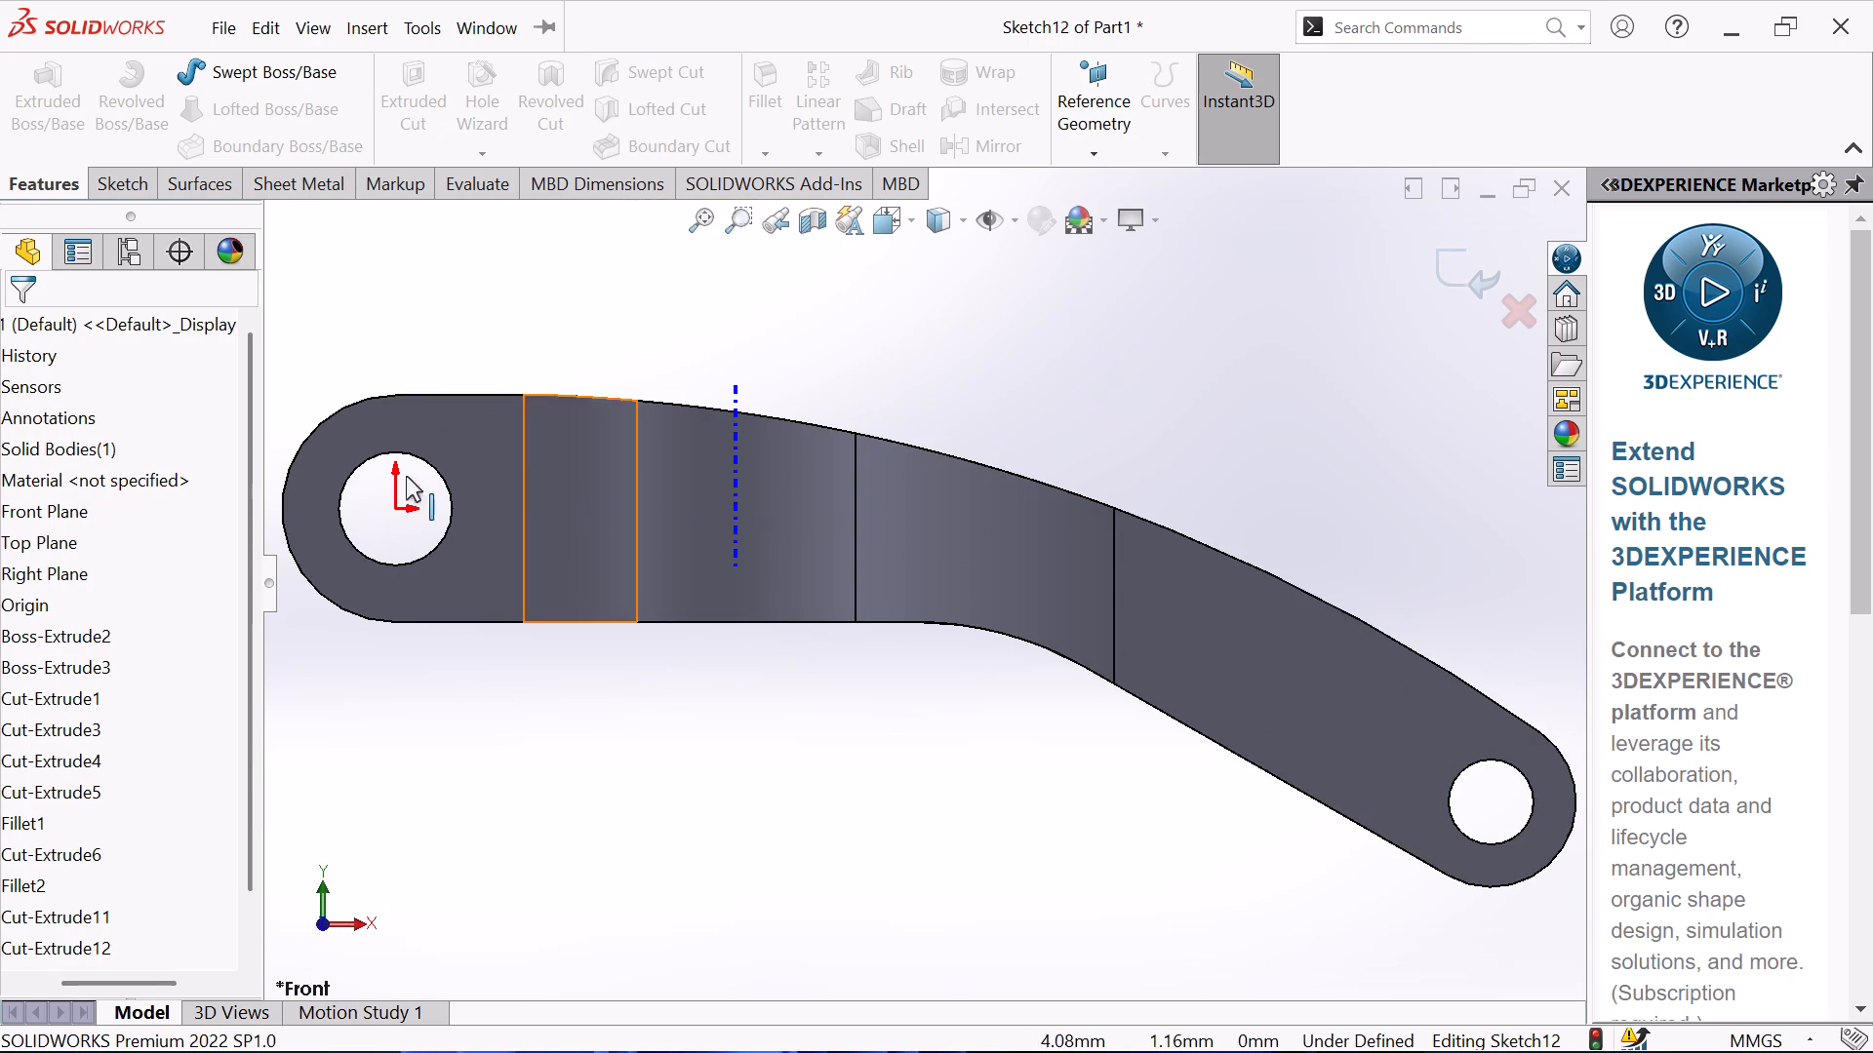
click(45, 517)
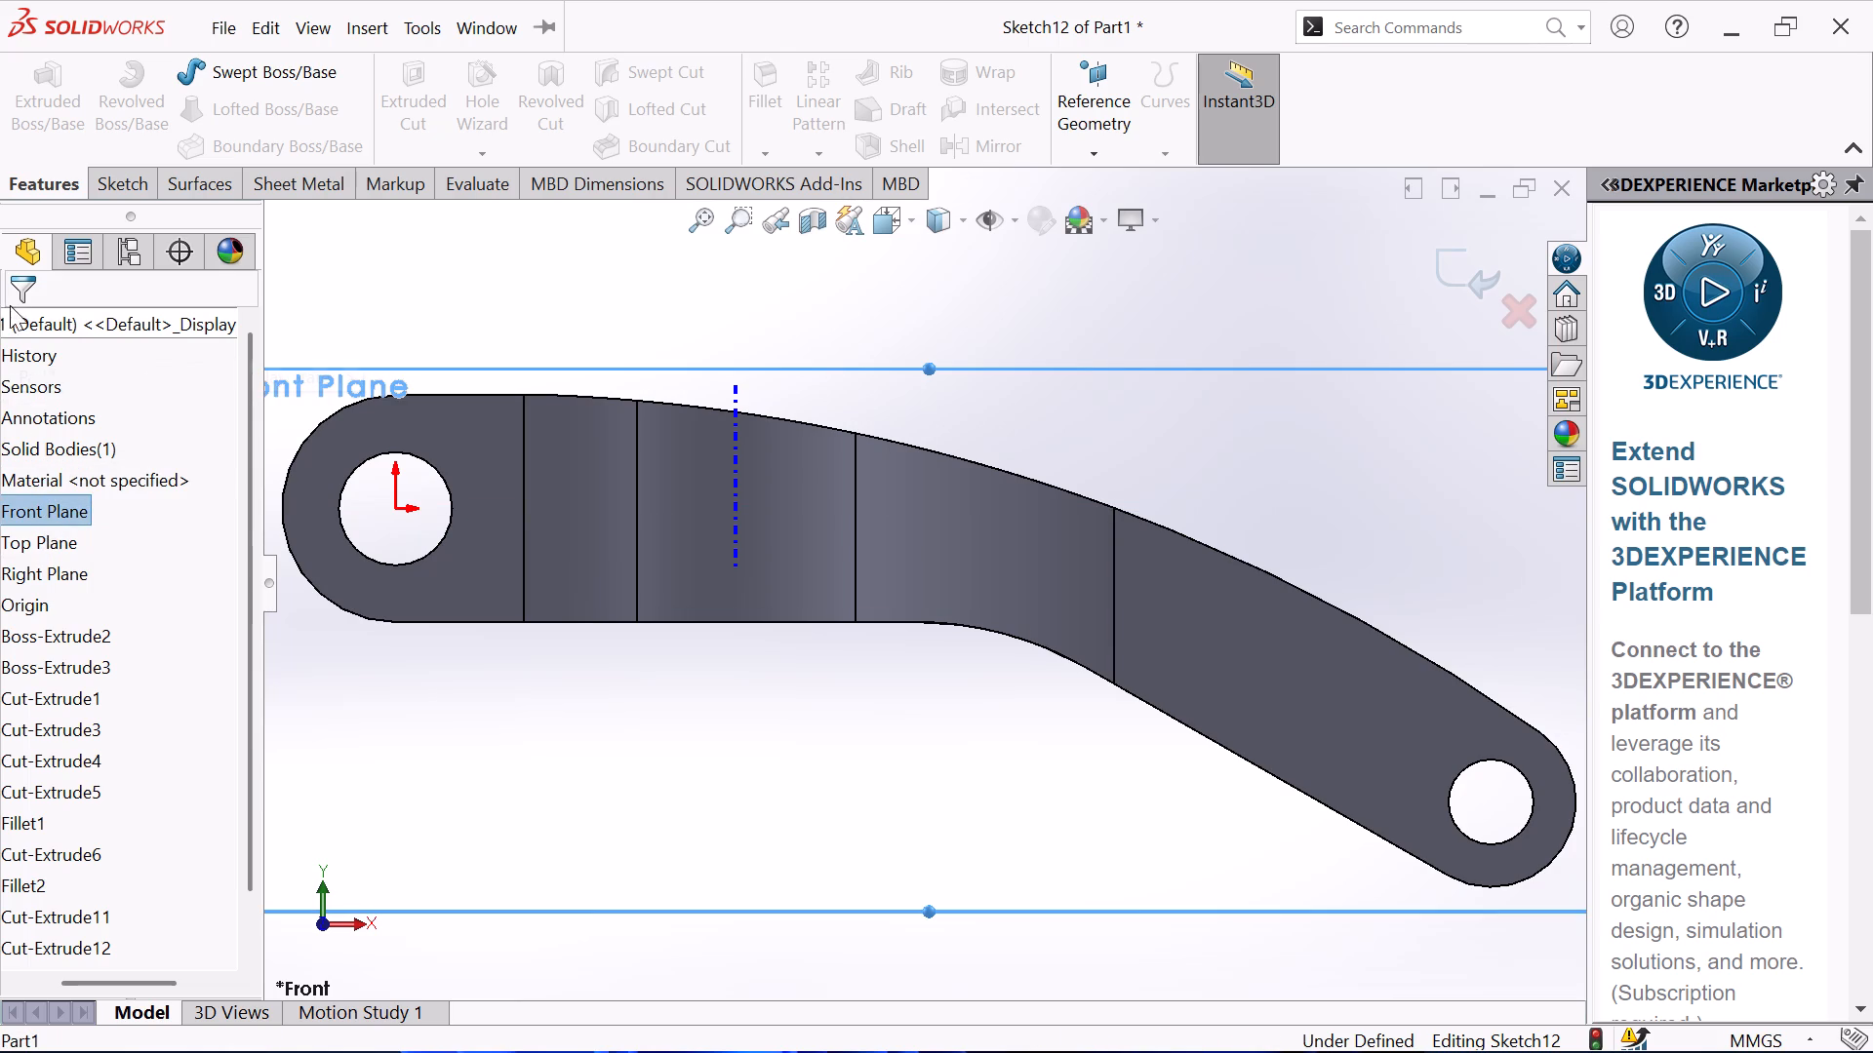
click(116, 175)
click(38, 109)
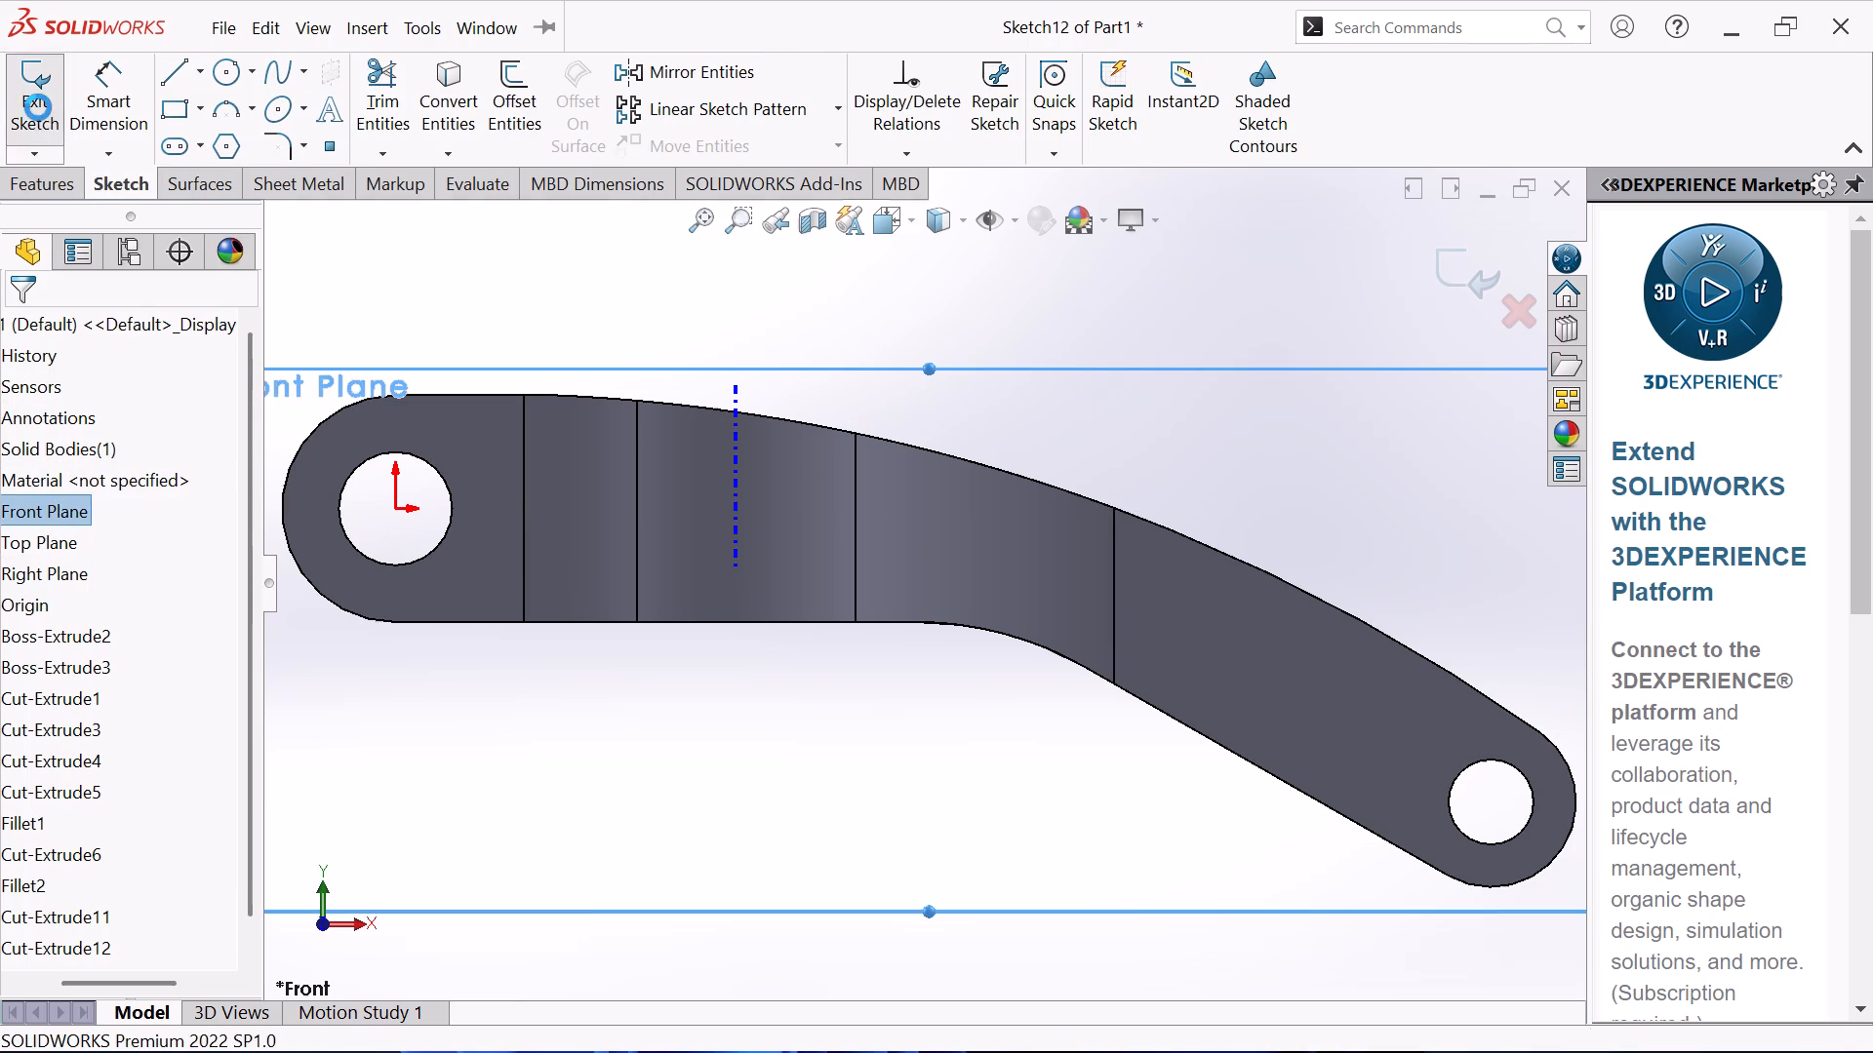
click(43, 516)
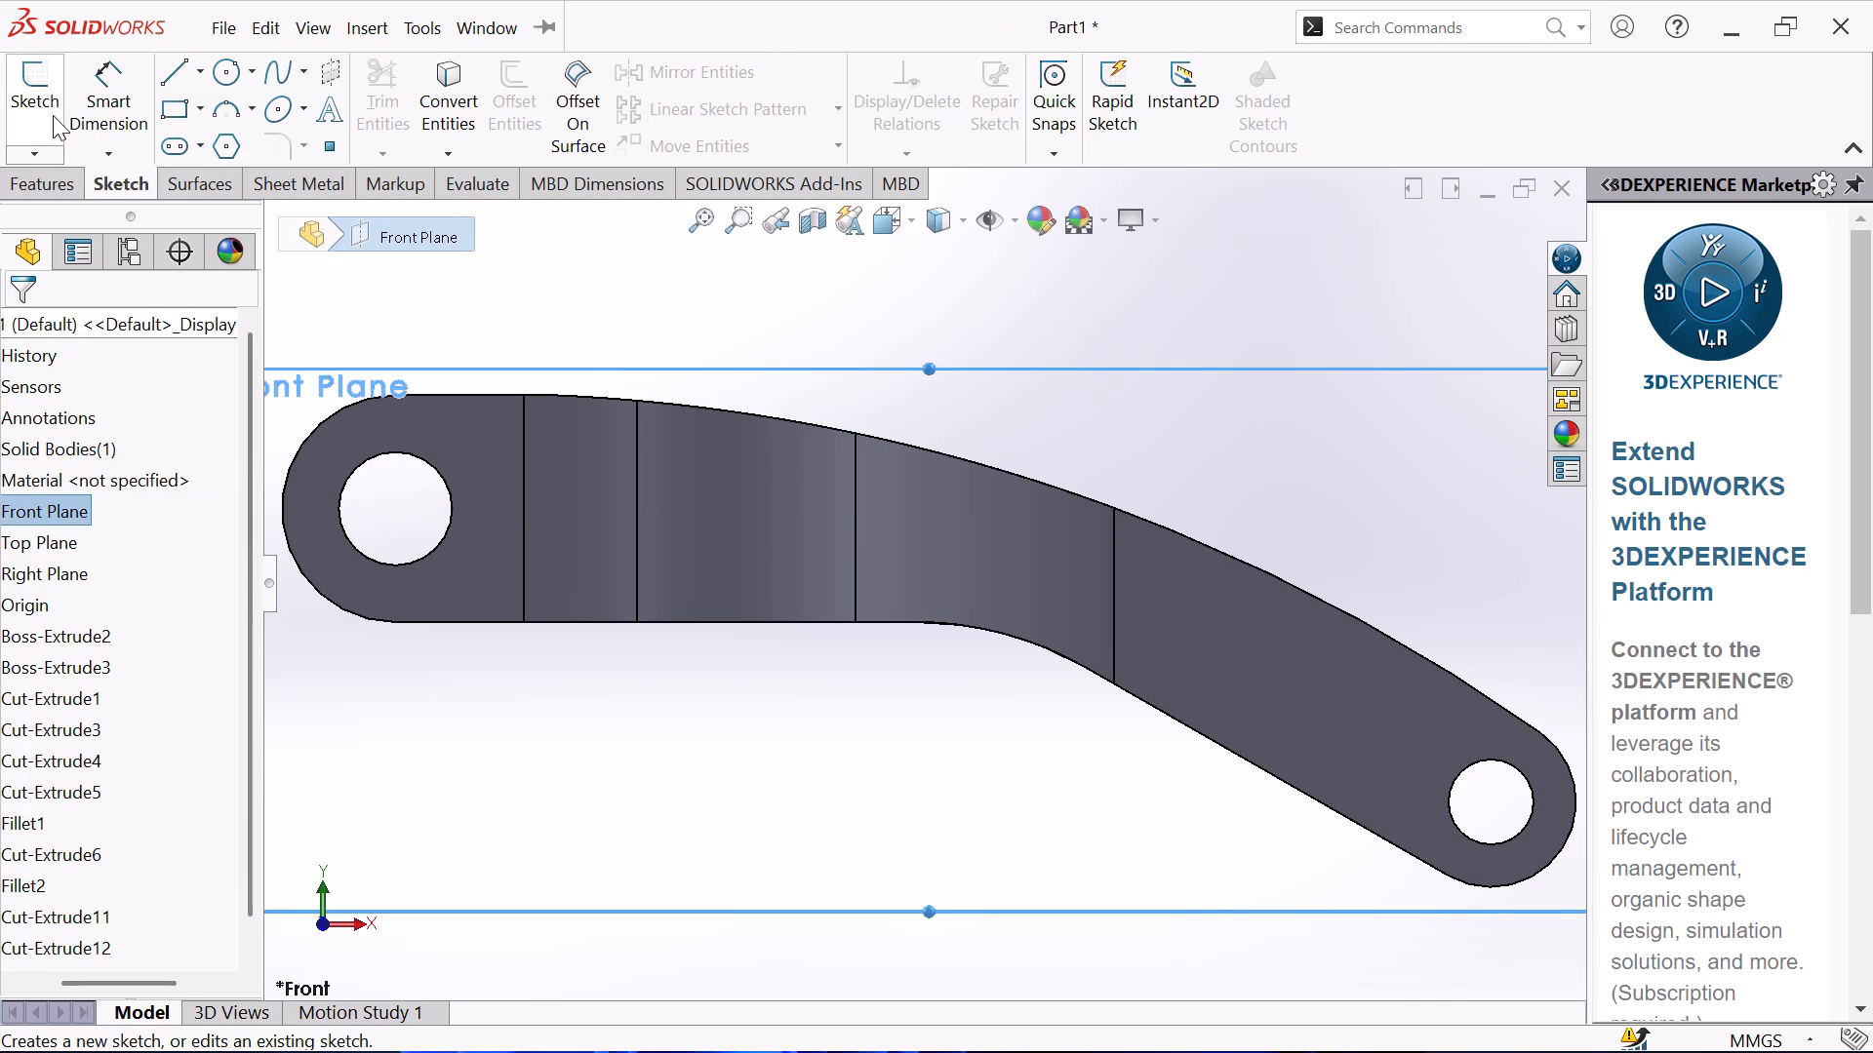
click(37, 101)
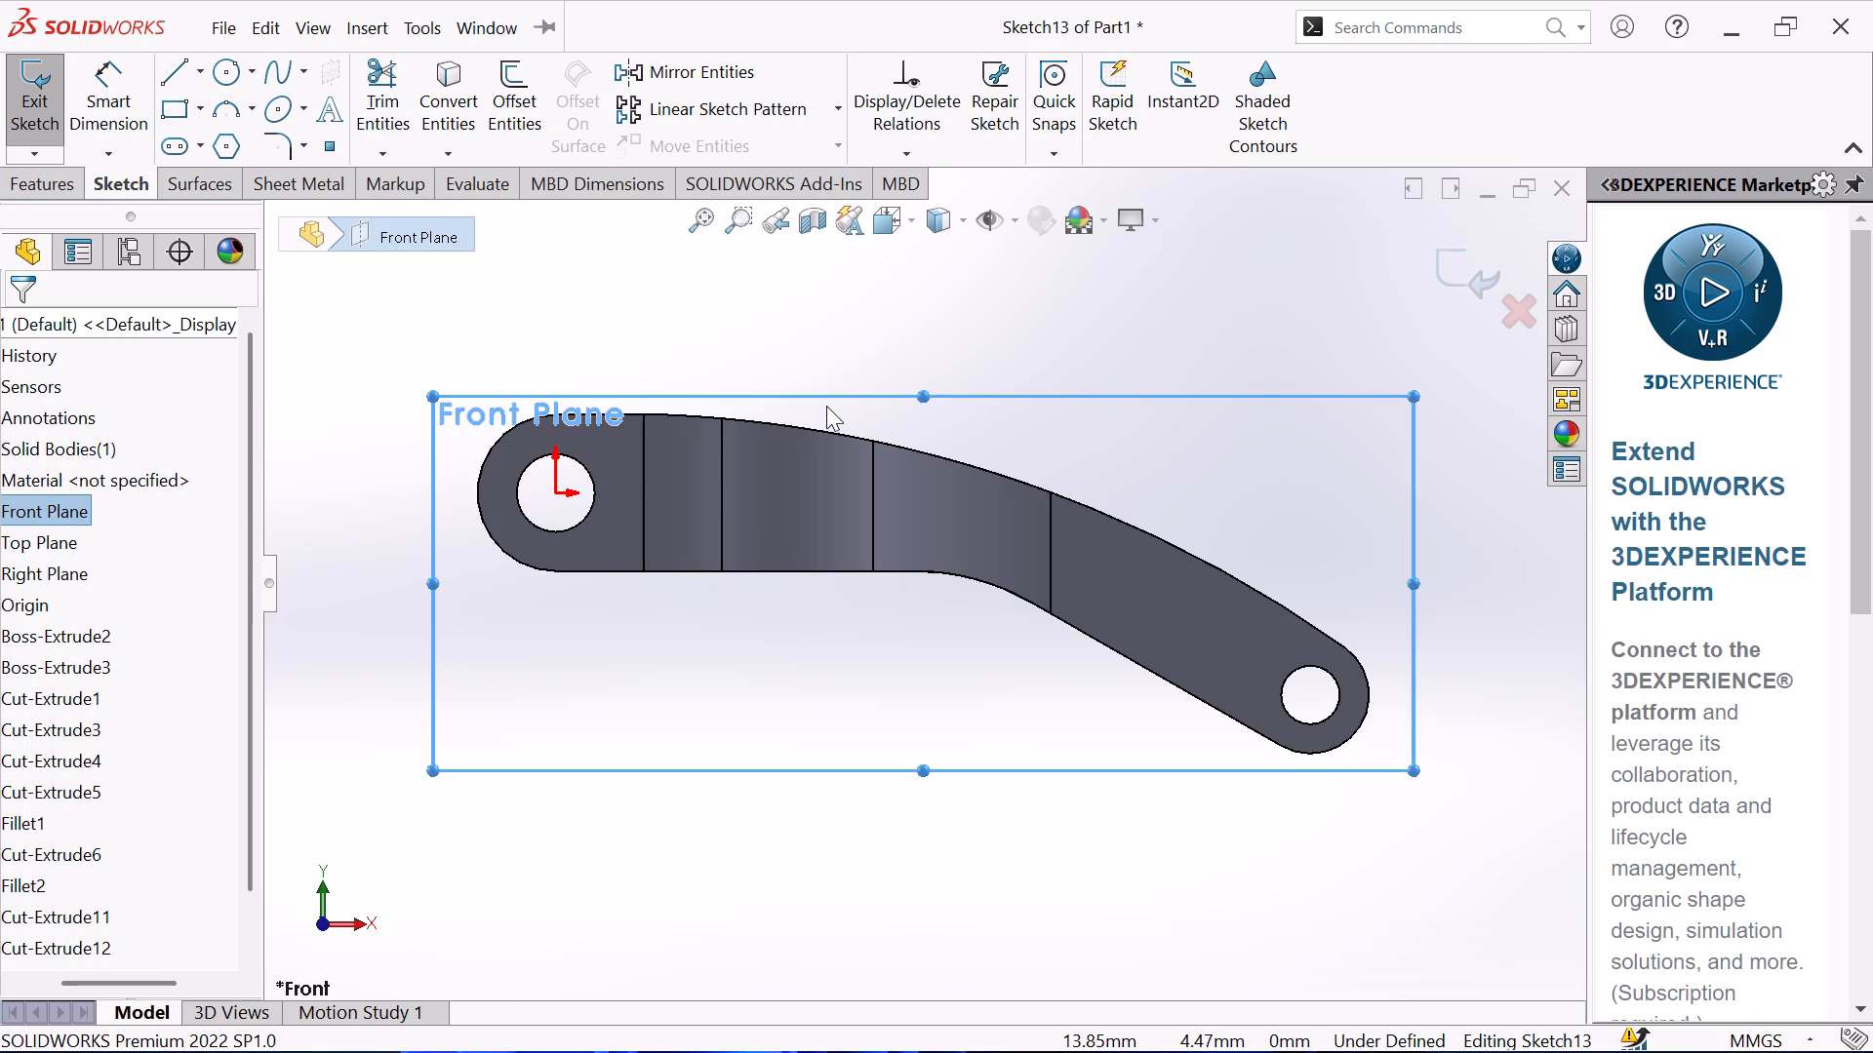
Convert the lever's vertical mid-body edge and the two adjoining upper arc edges toward the large pivot hole into sketch entities.
scroll(825, 409, down, 2)
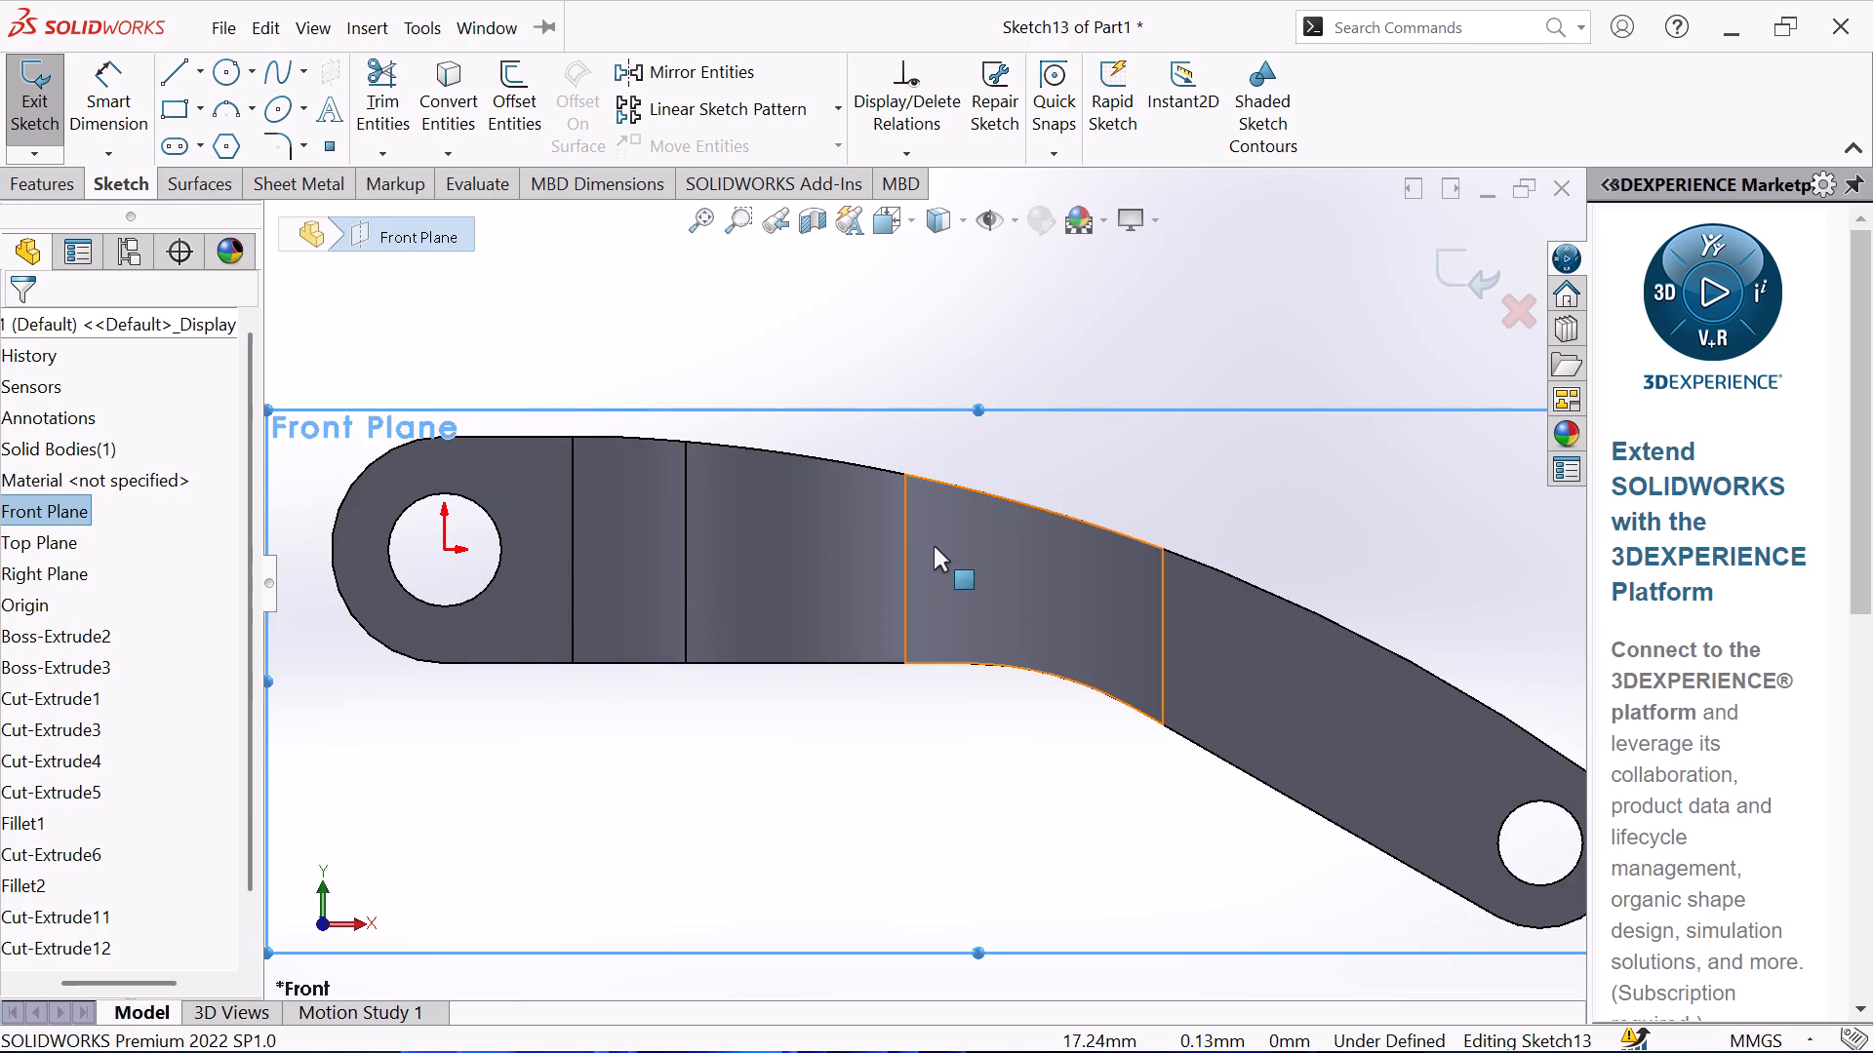
click(907, 546)
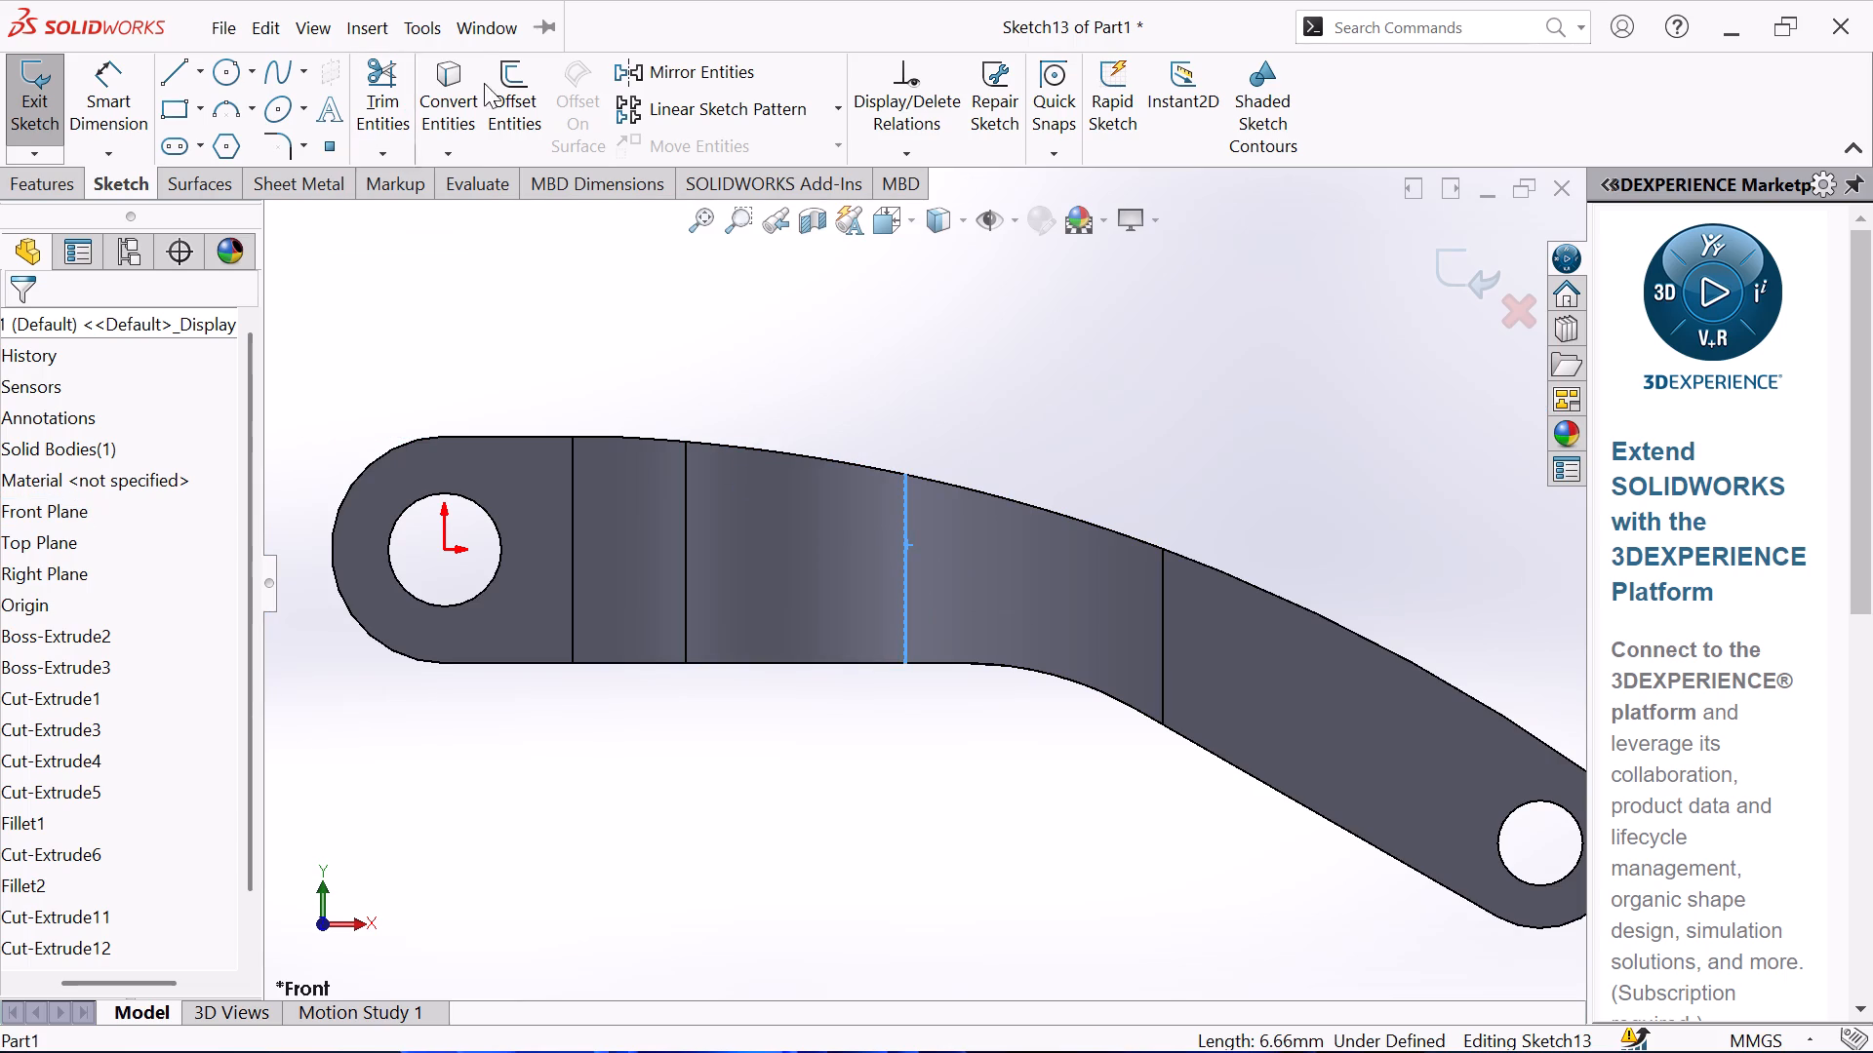
click(450, 87)
click(842, 462)
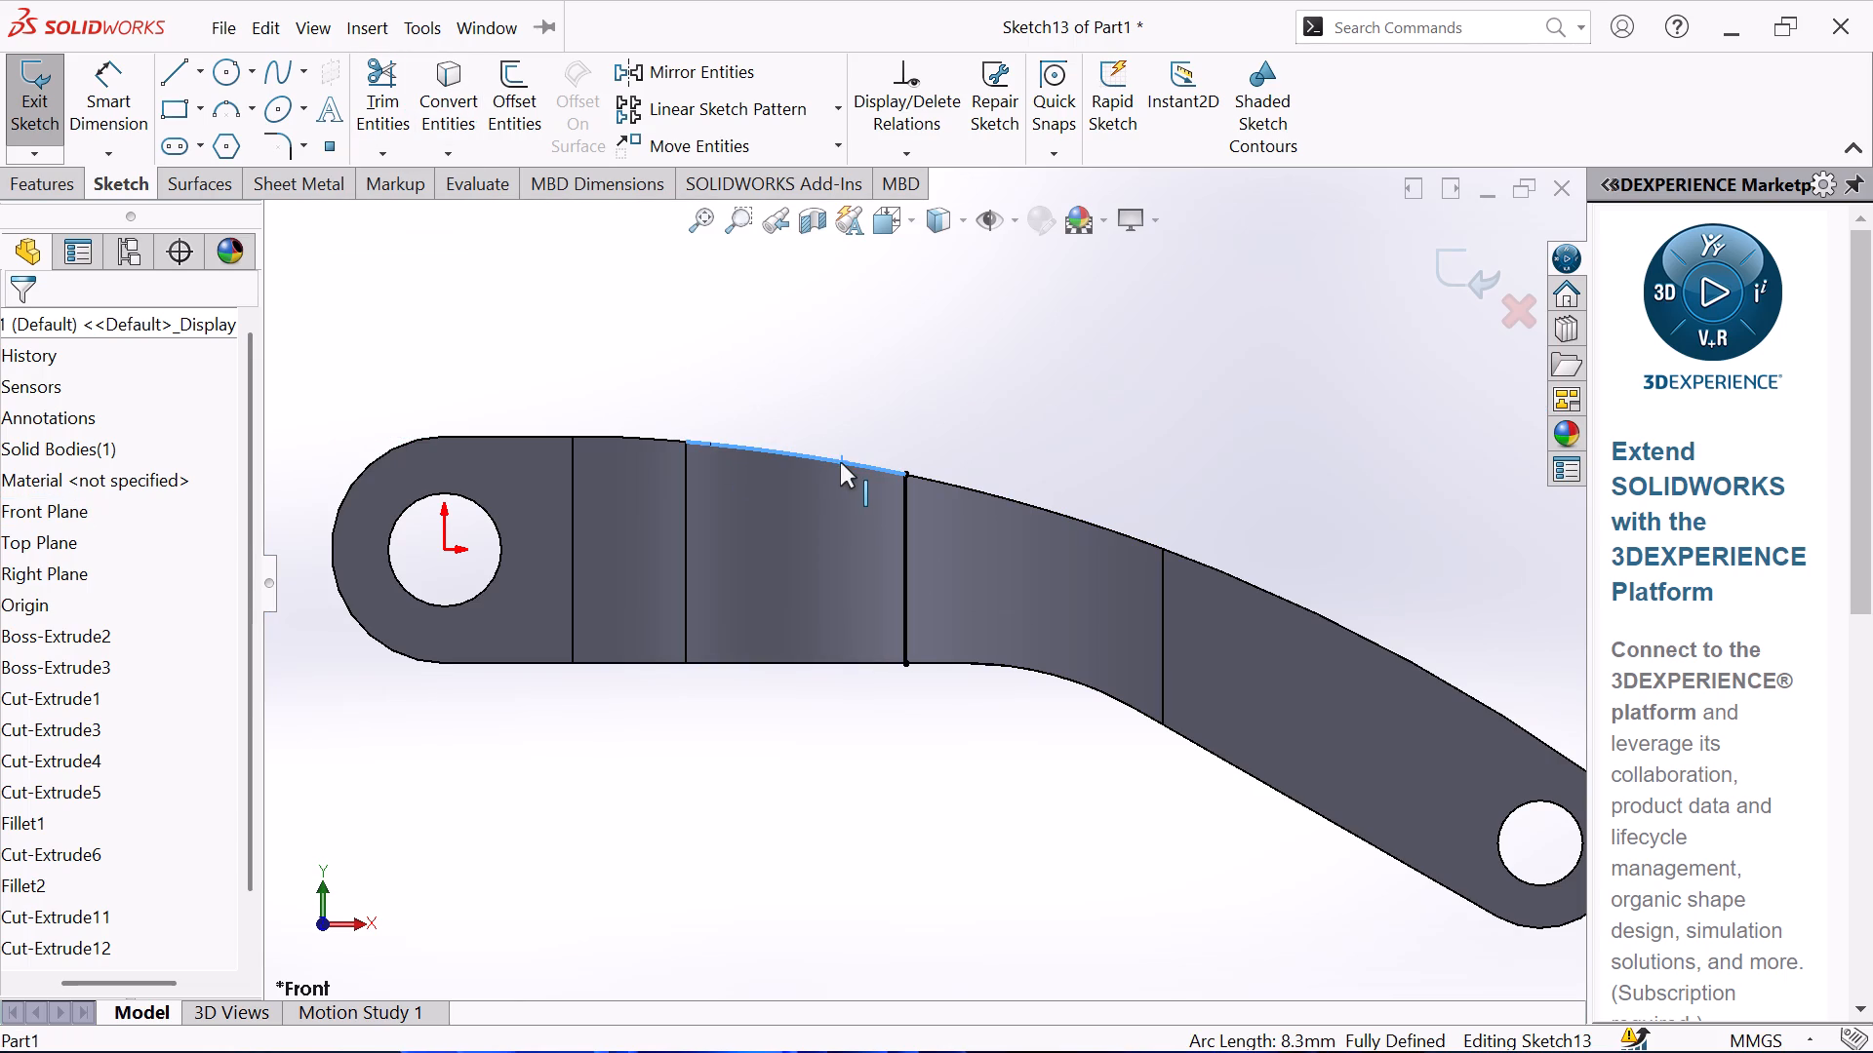
click(451, 120)
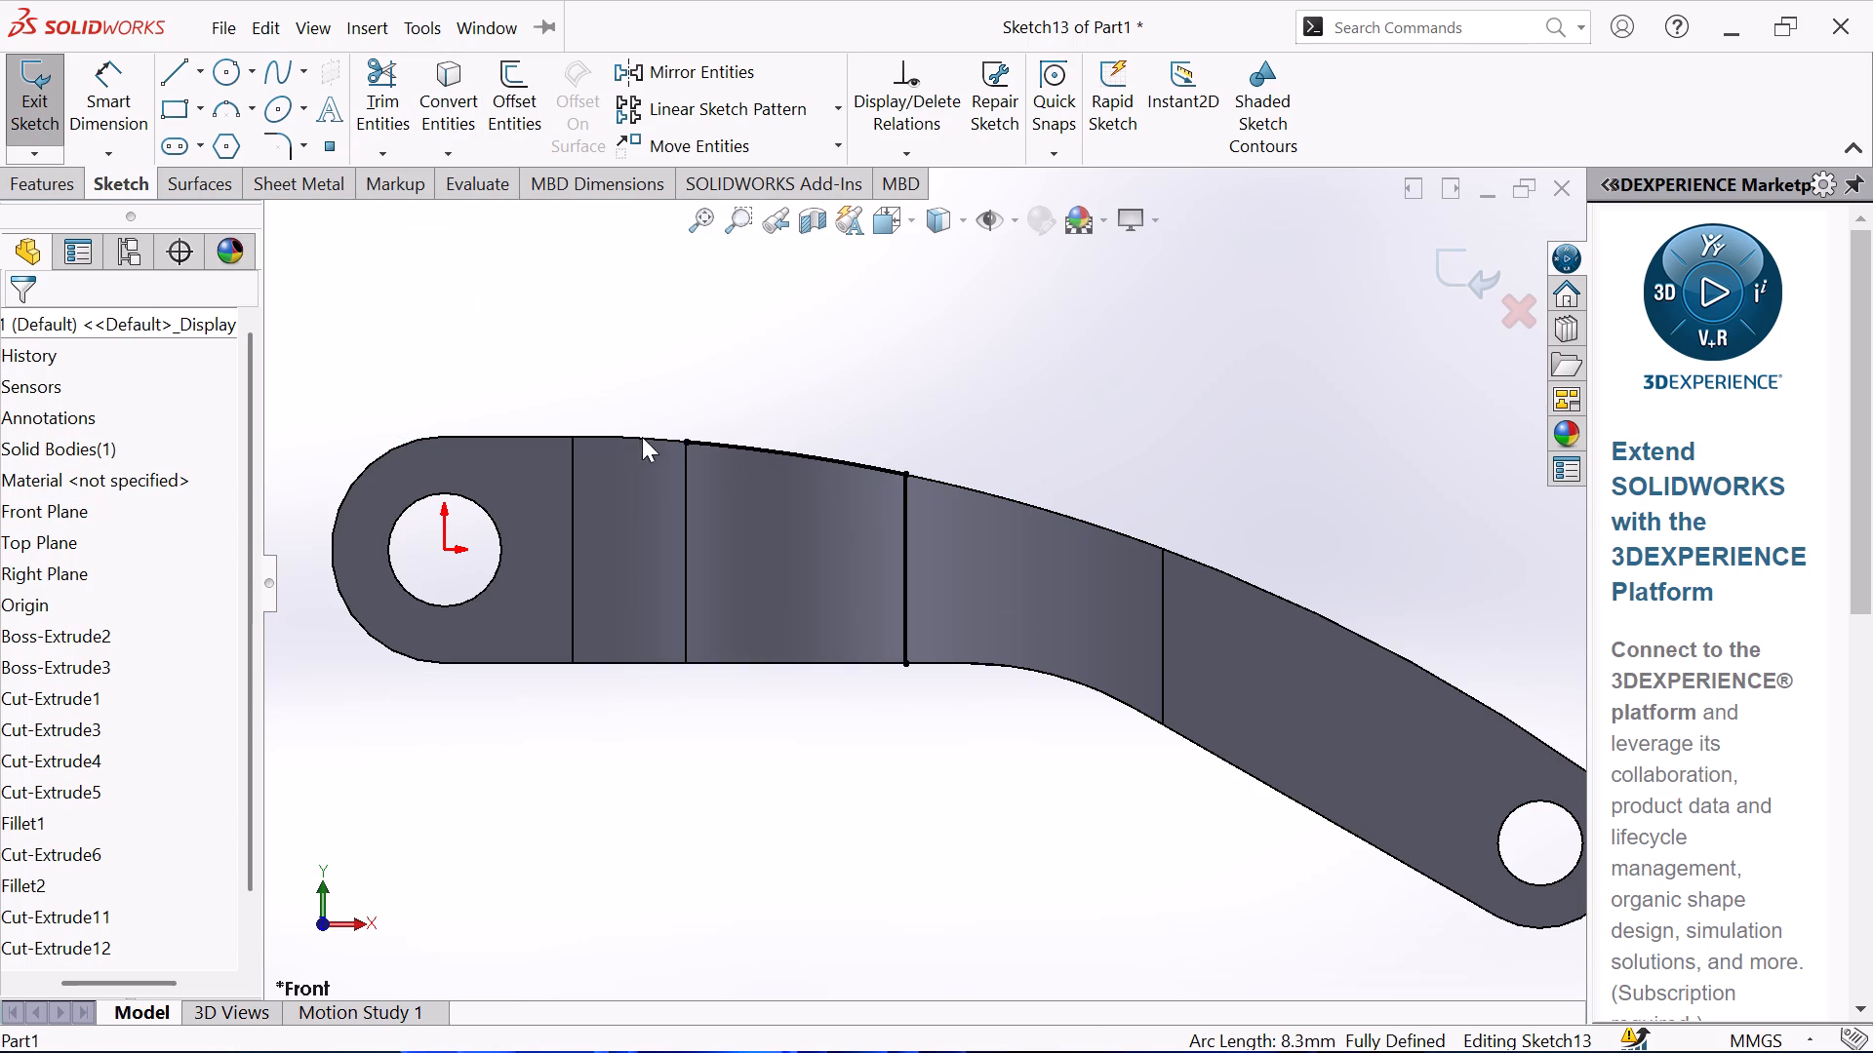
click(643, 440)
click(468, 136)
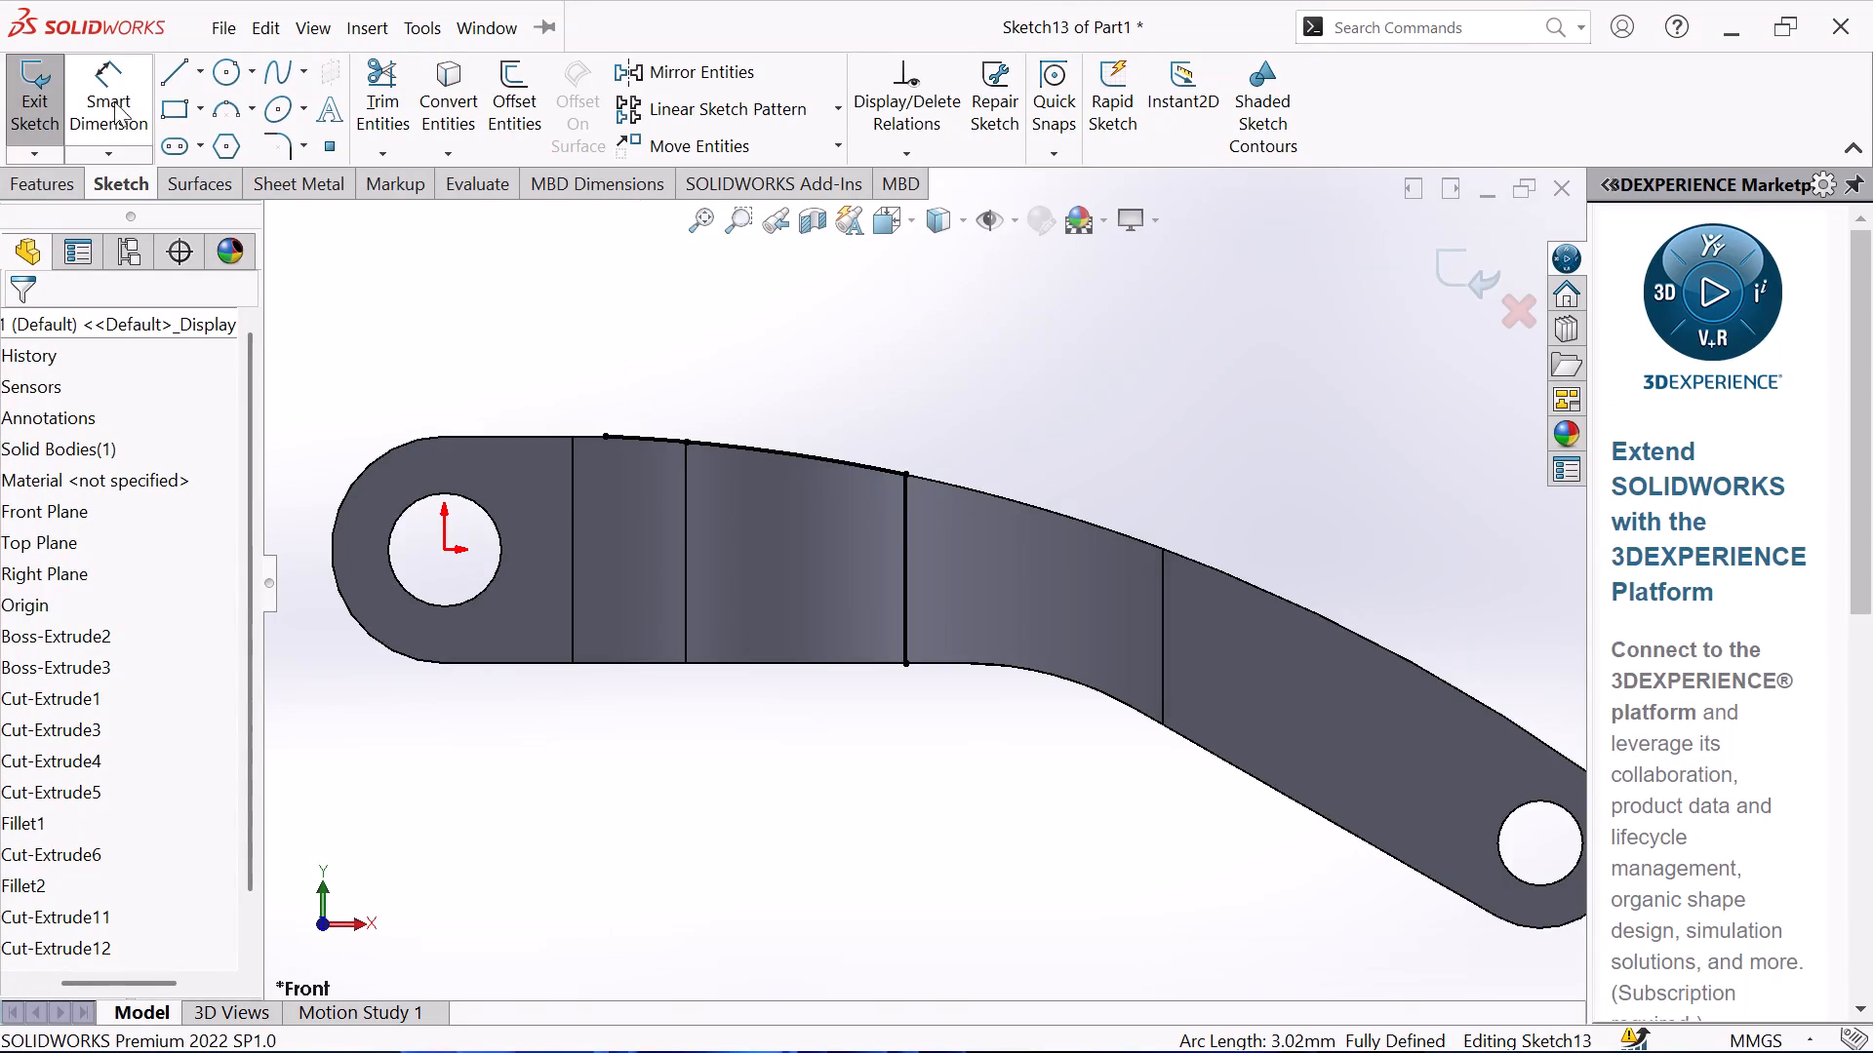
Sketch a diagonal line about 7.8 mm long from the upper arc down to the converted vertical line, at about 135°.
click(173, 71)
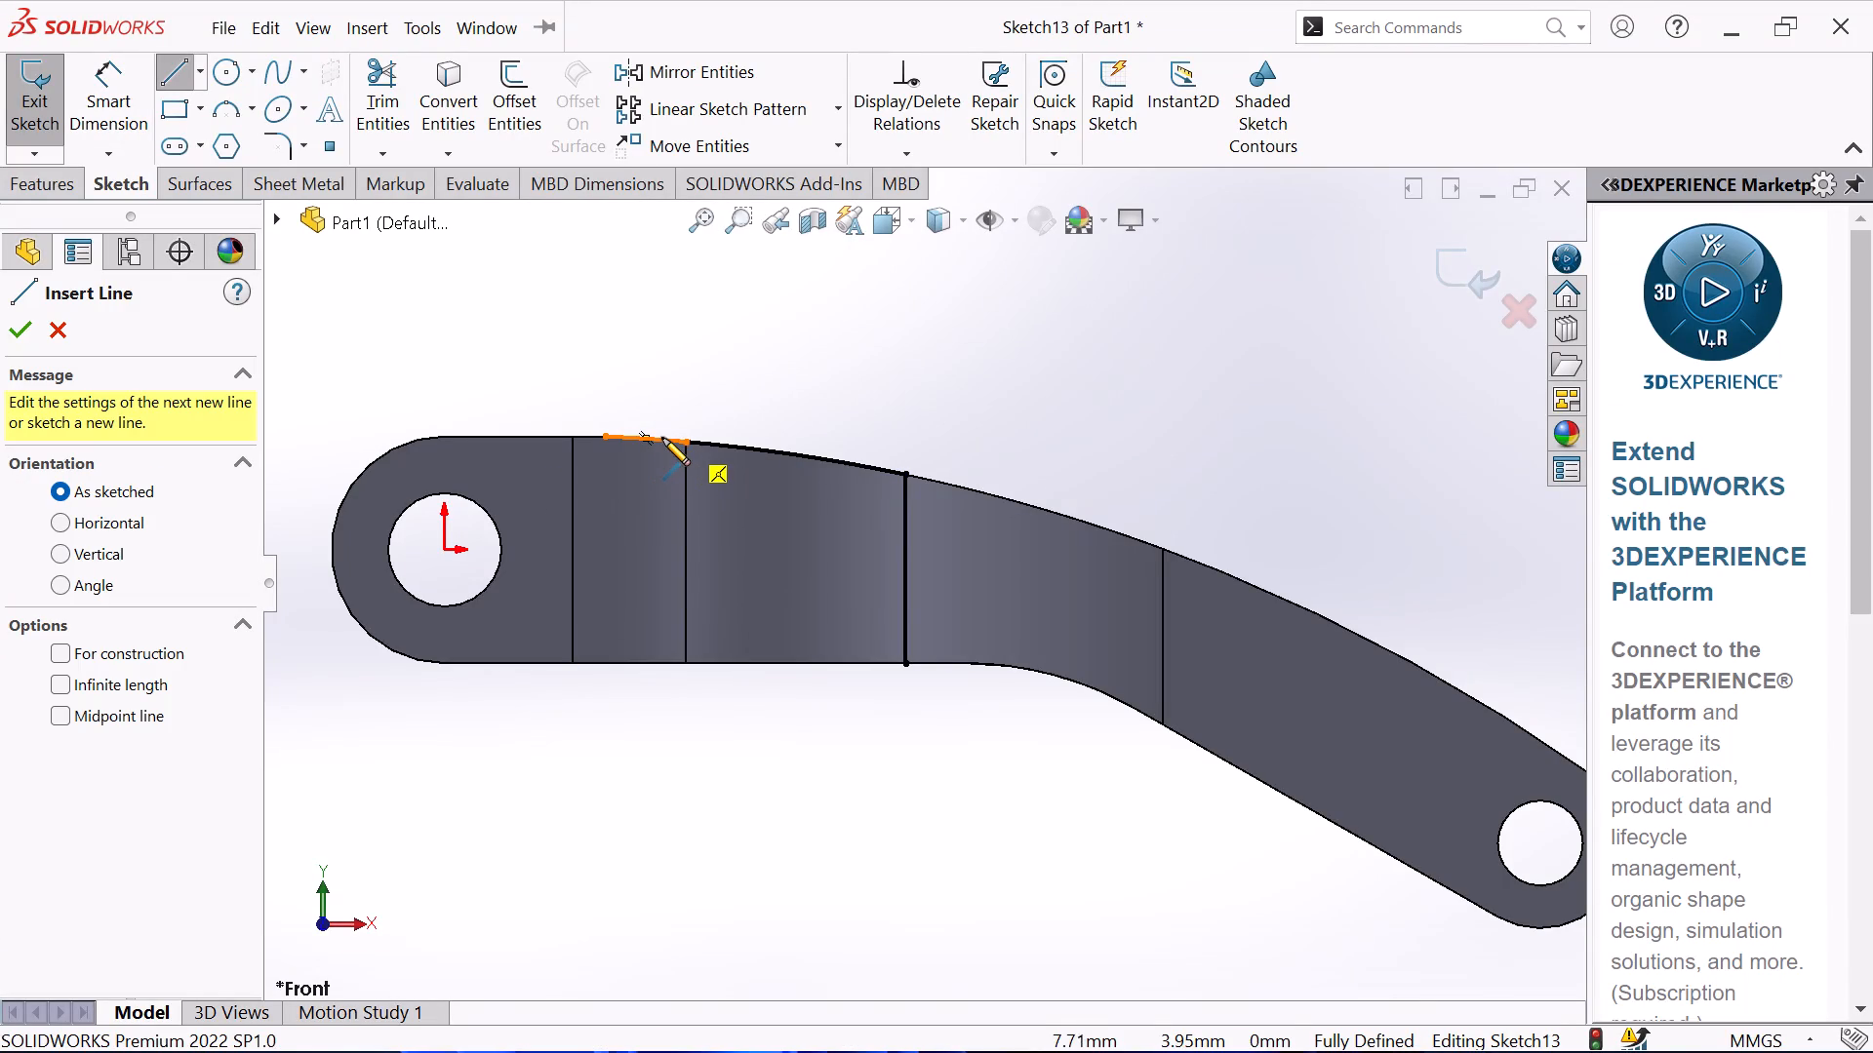
click(662, 438)
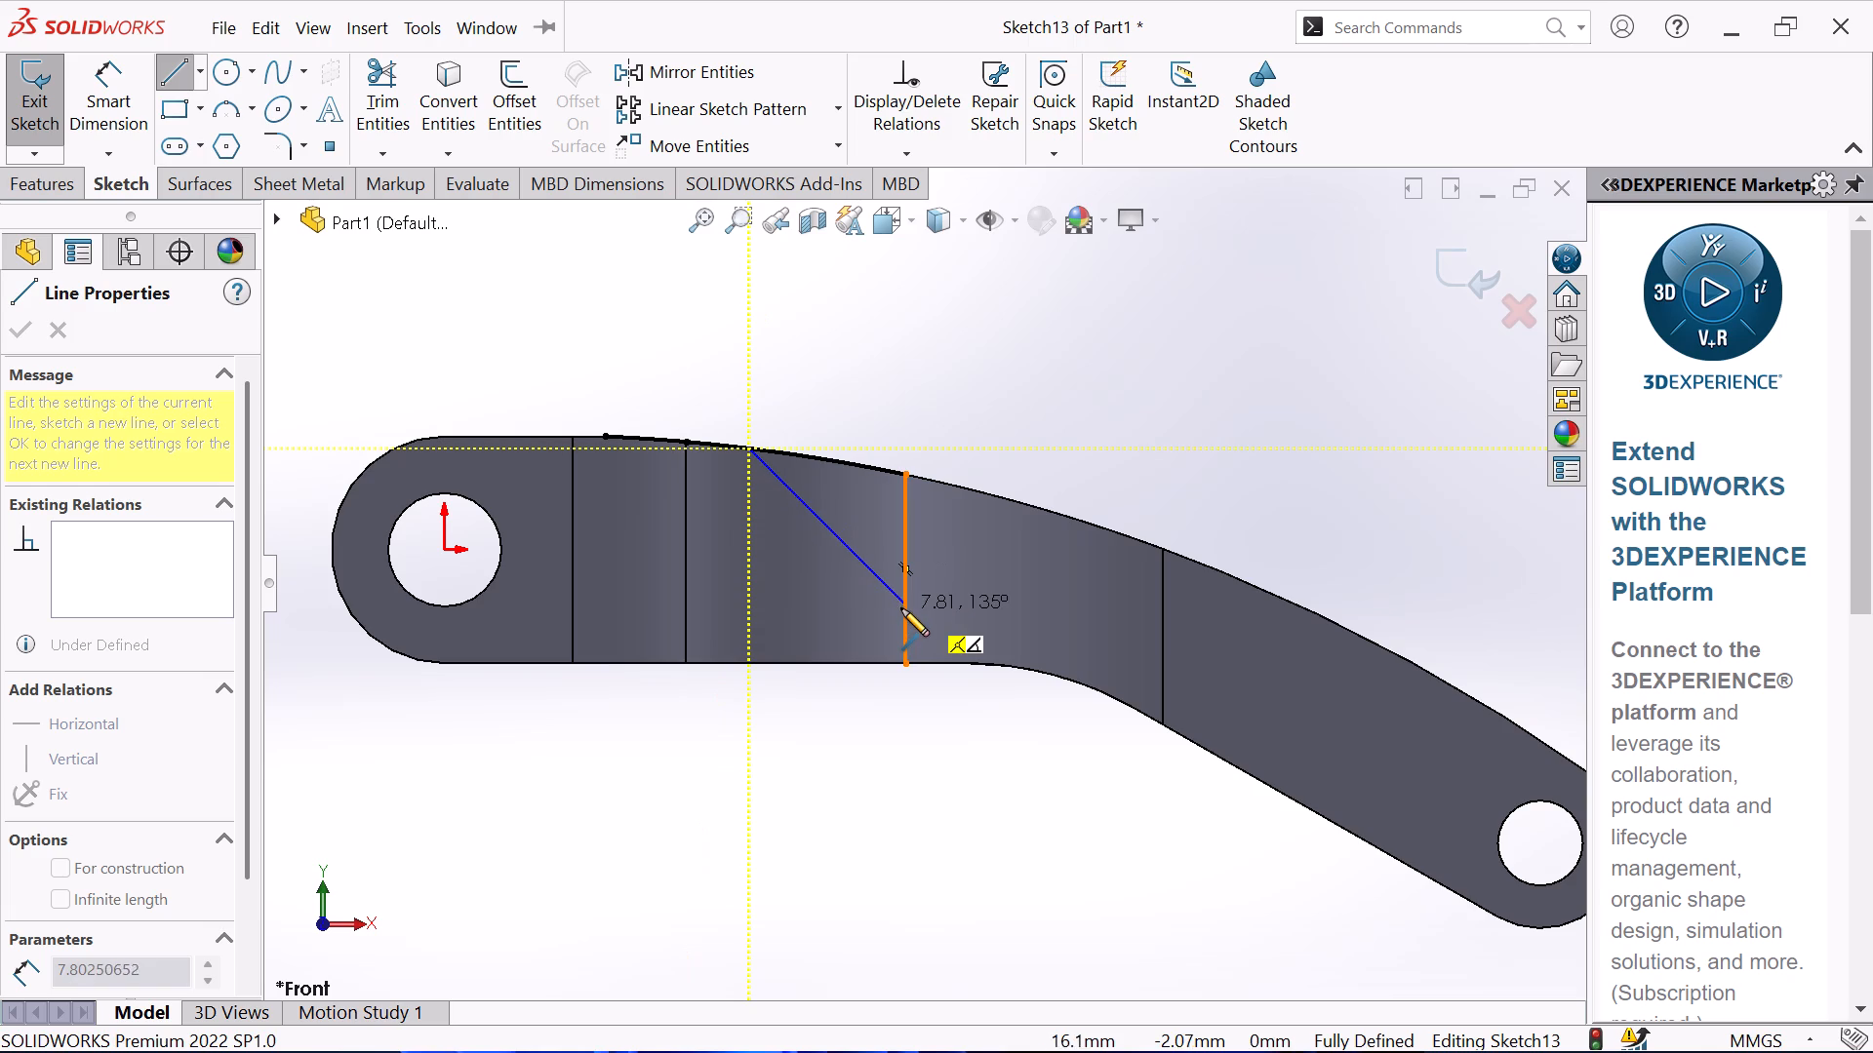
click(903, 604)
right_click(942, 413)
click(1031, 436)
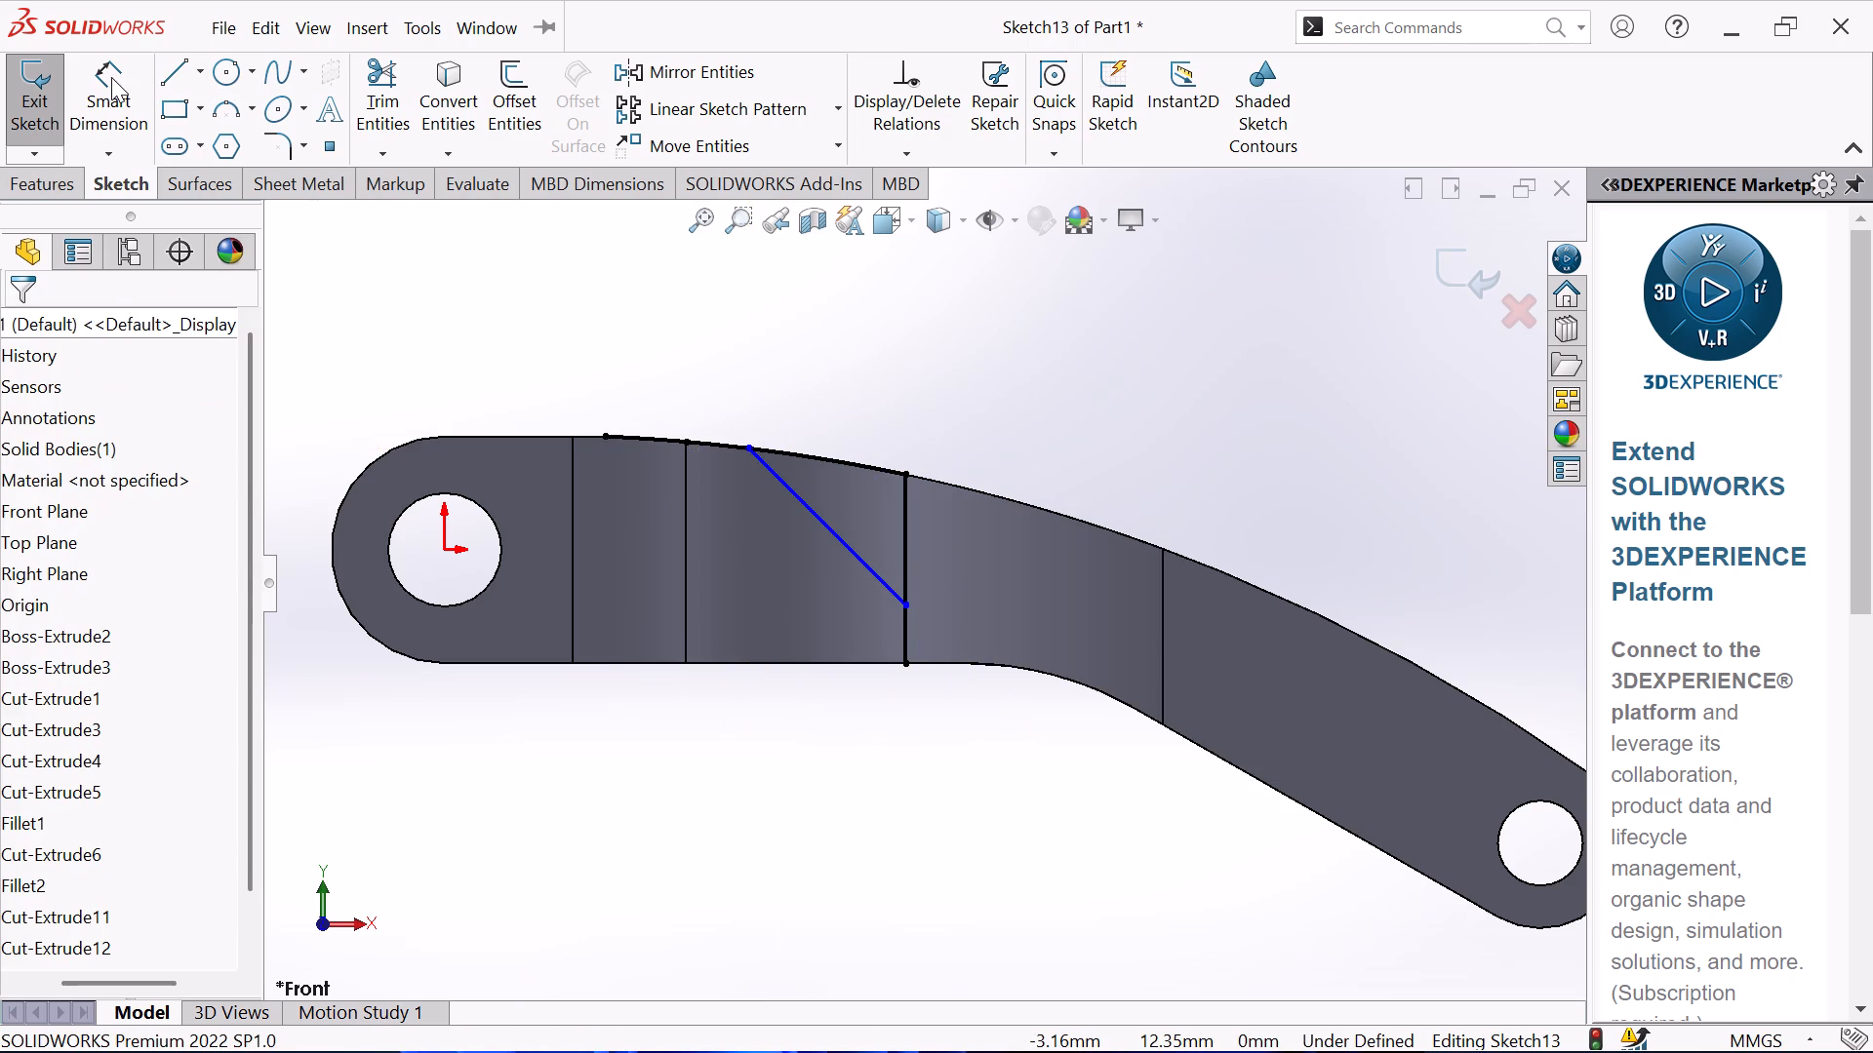
Dimension the horizontal distance from the diagonal's upper end to the vertical line's upper end as 8 mm.
click(111, 77)
click(746, 448)
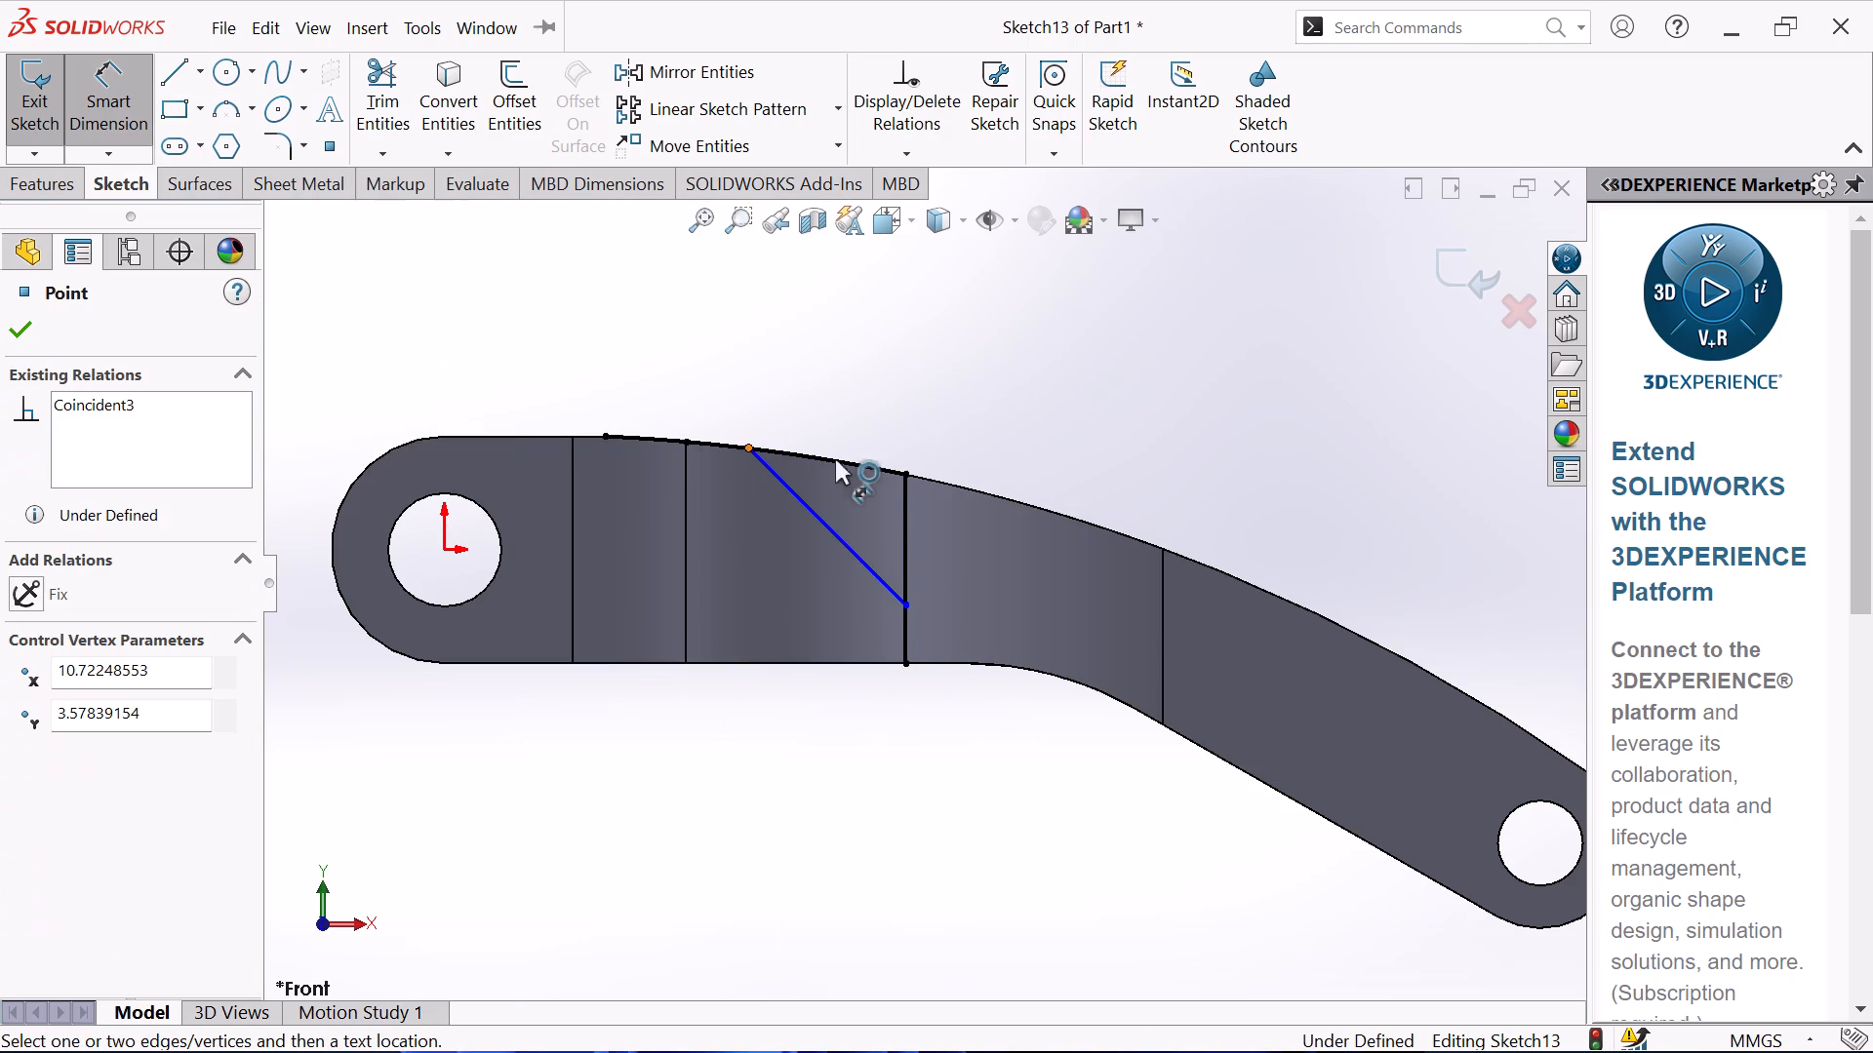
click(903, 473)
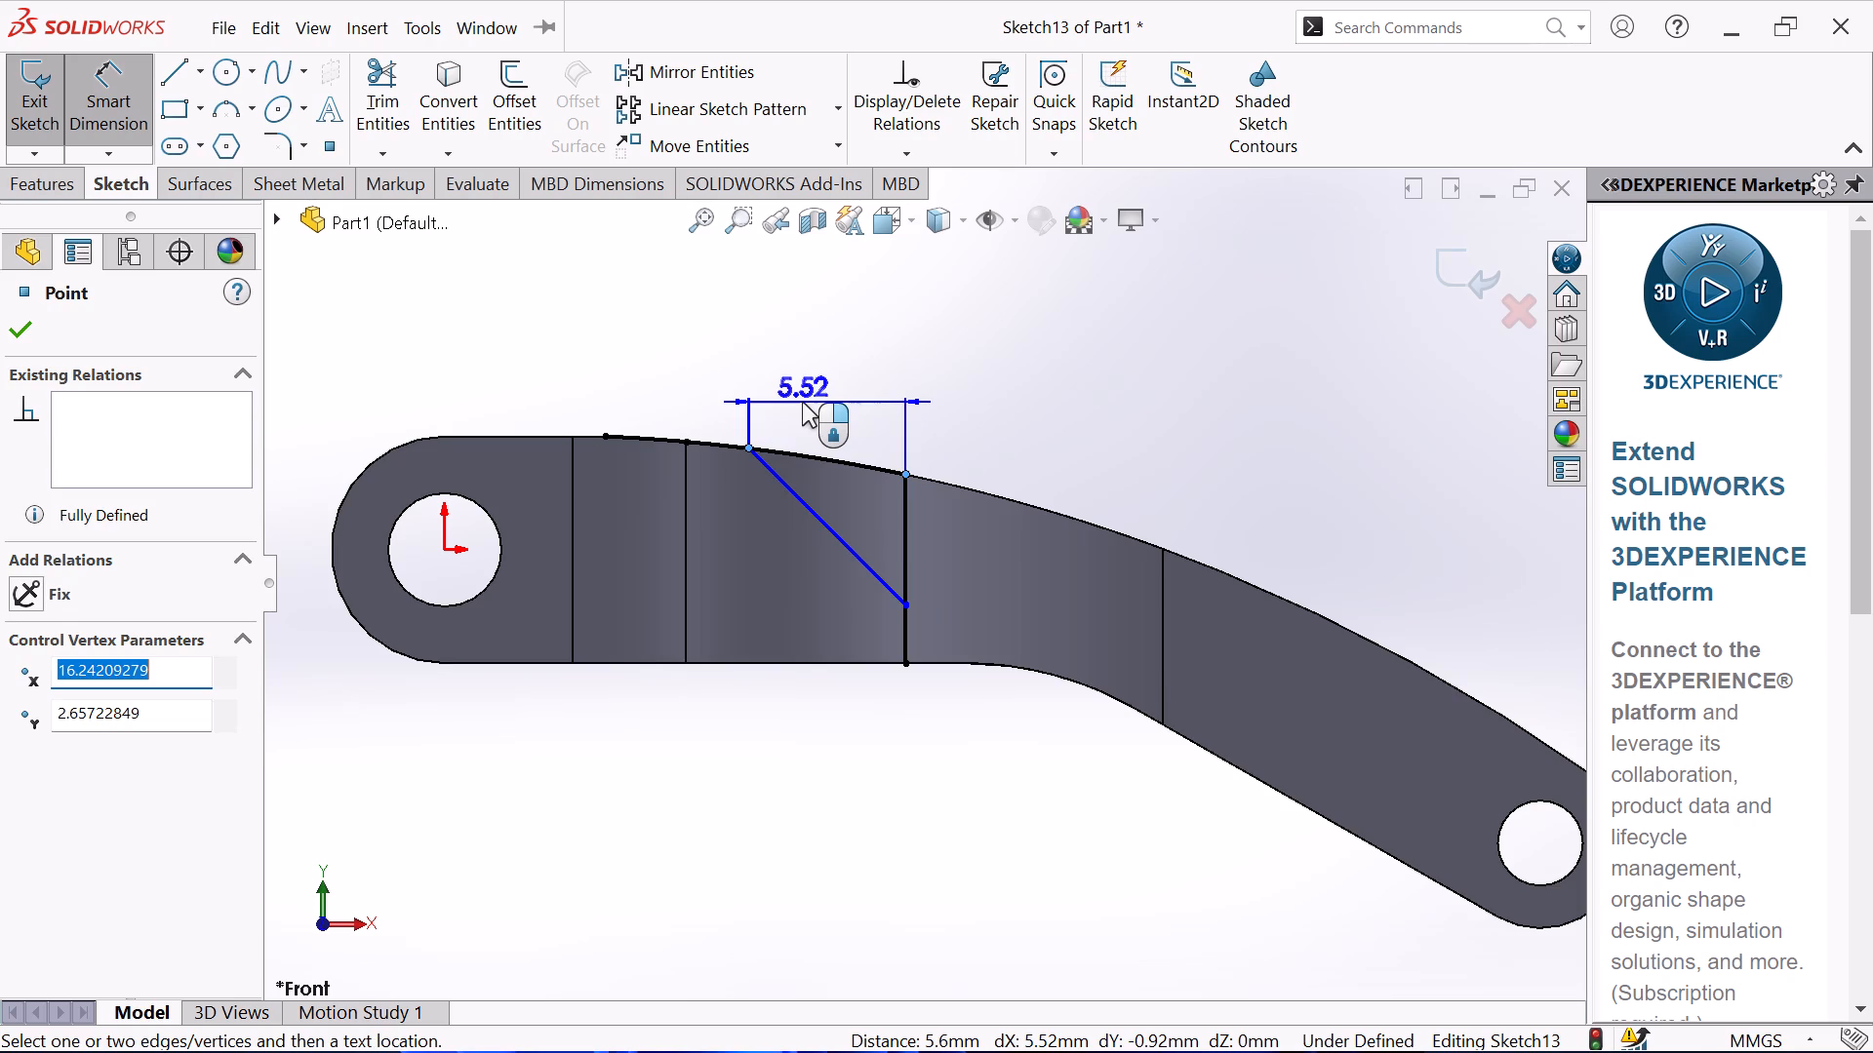
click(802, 402)
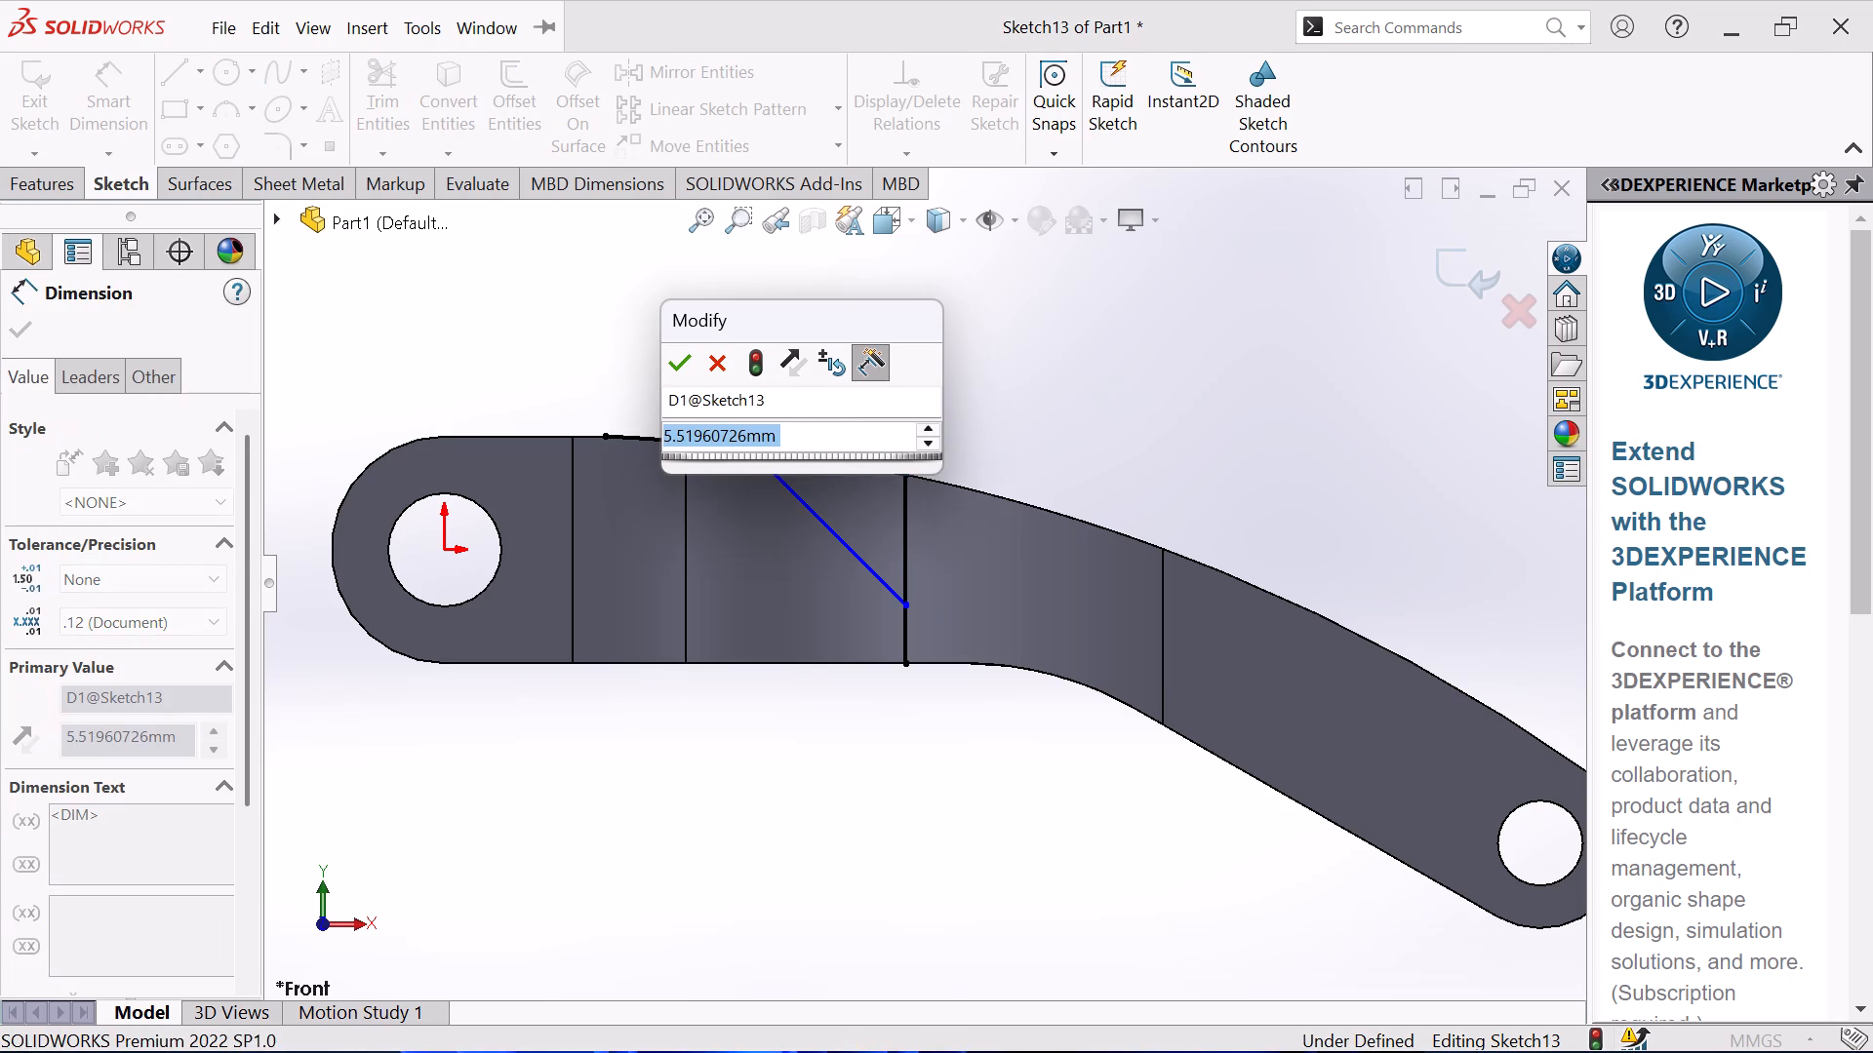
key(8)
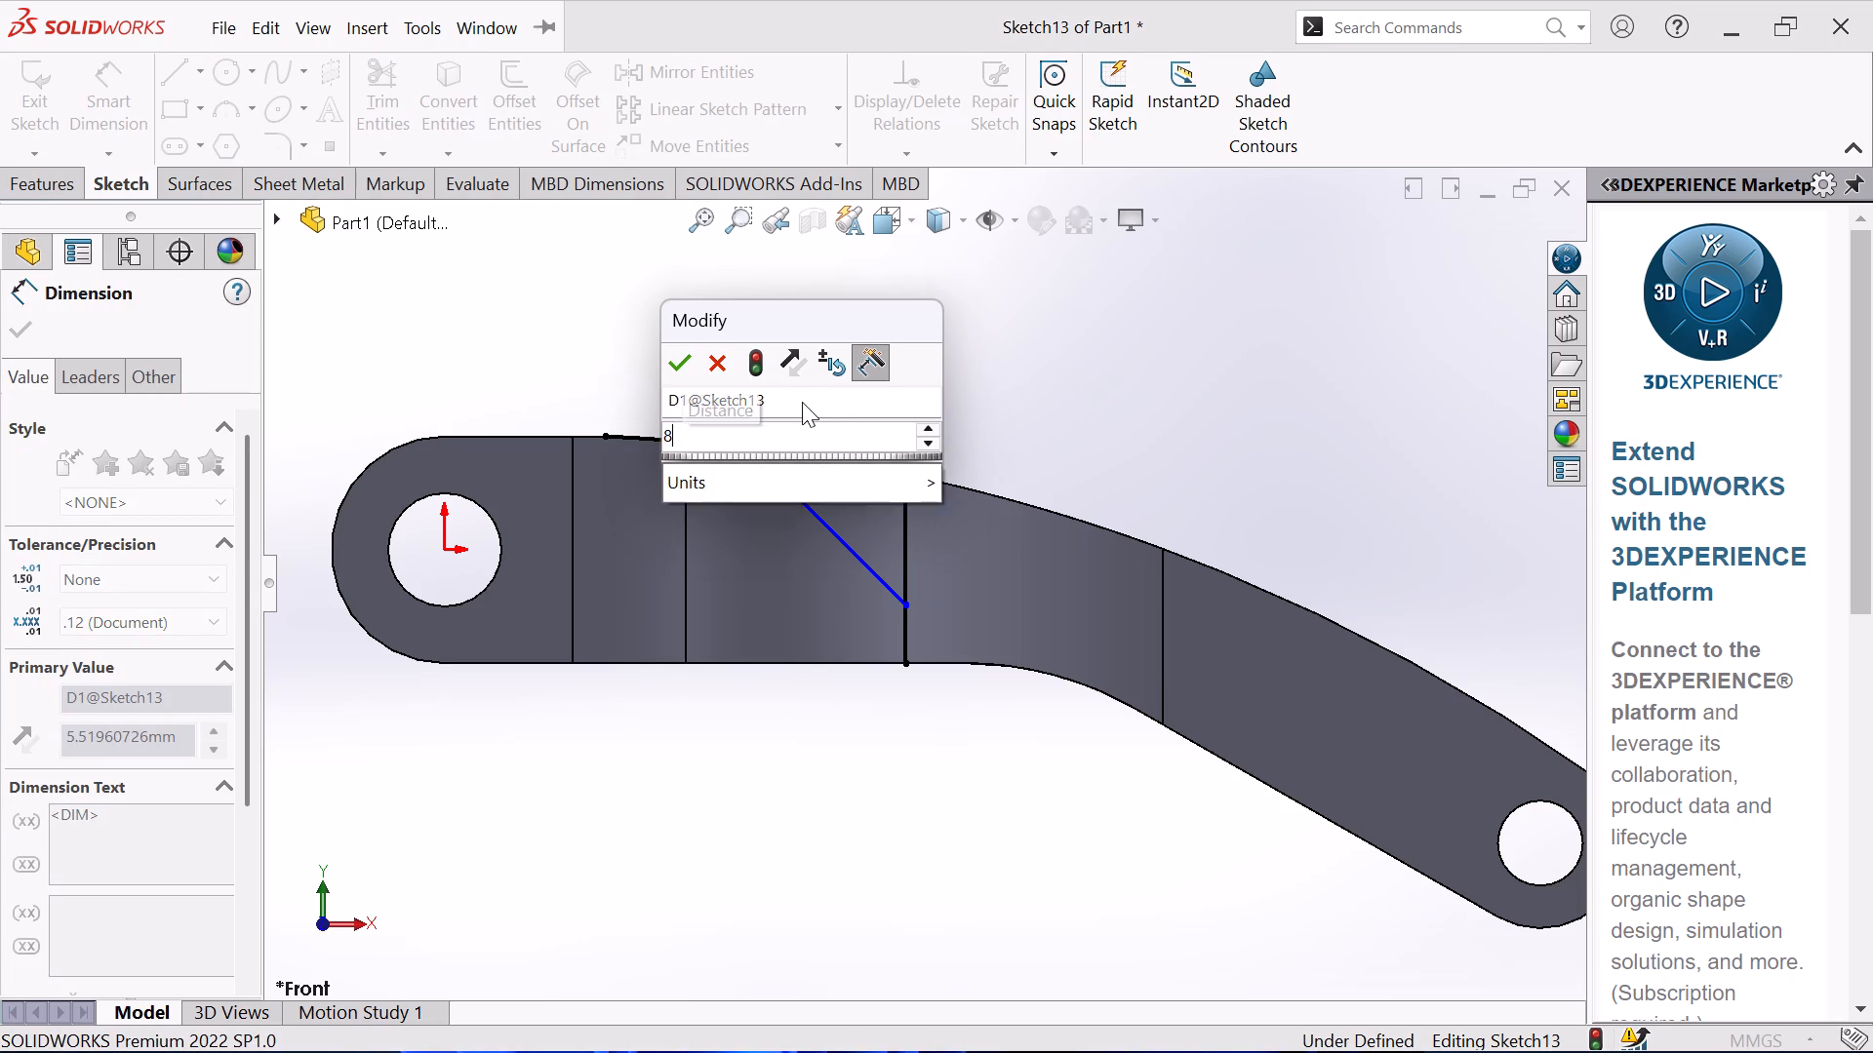
key(Return)
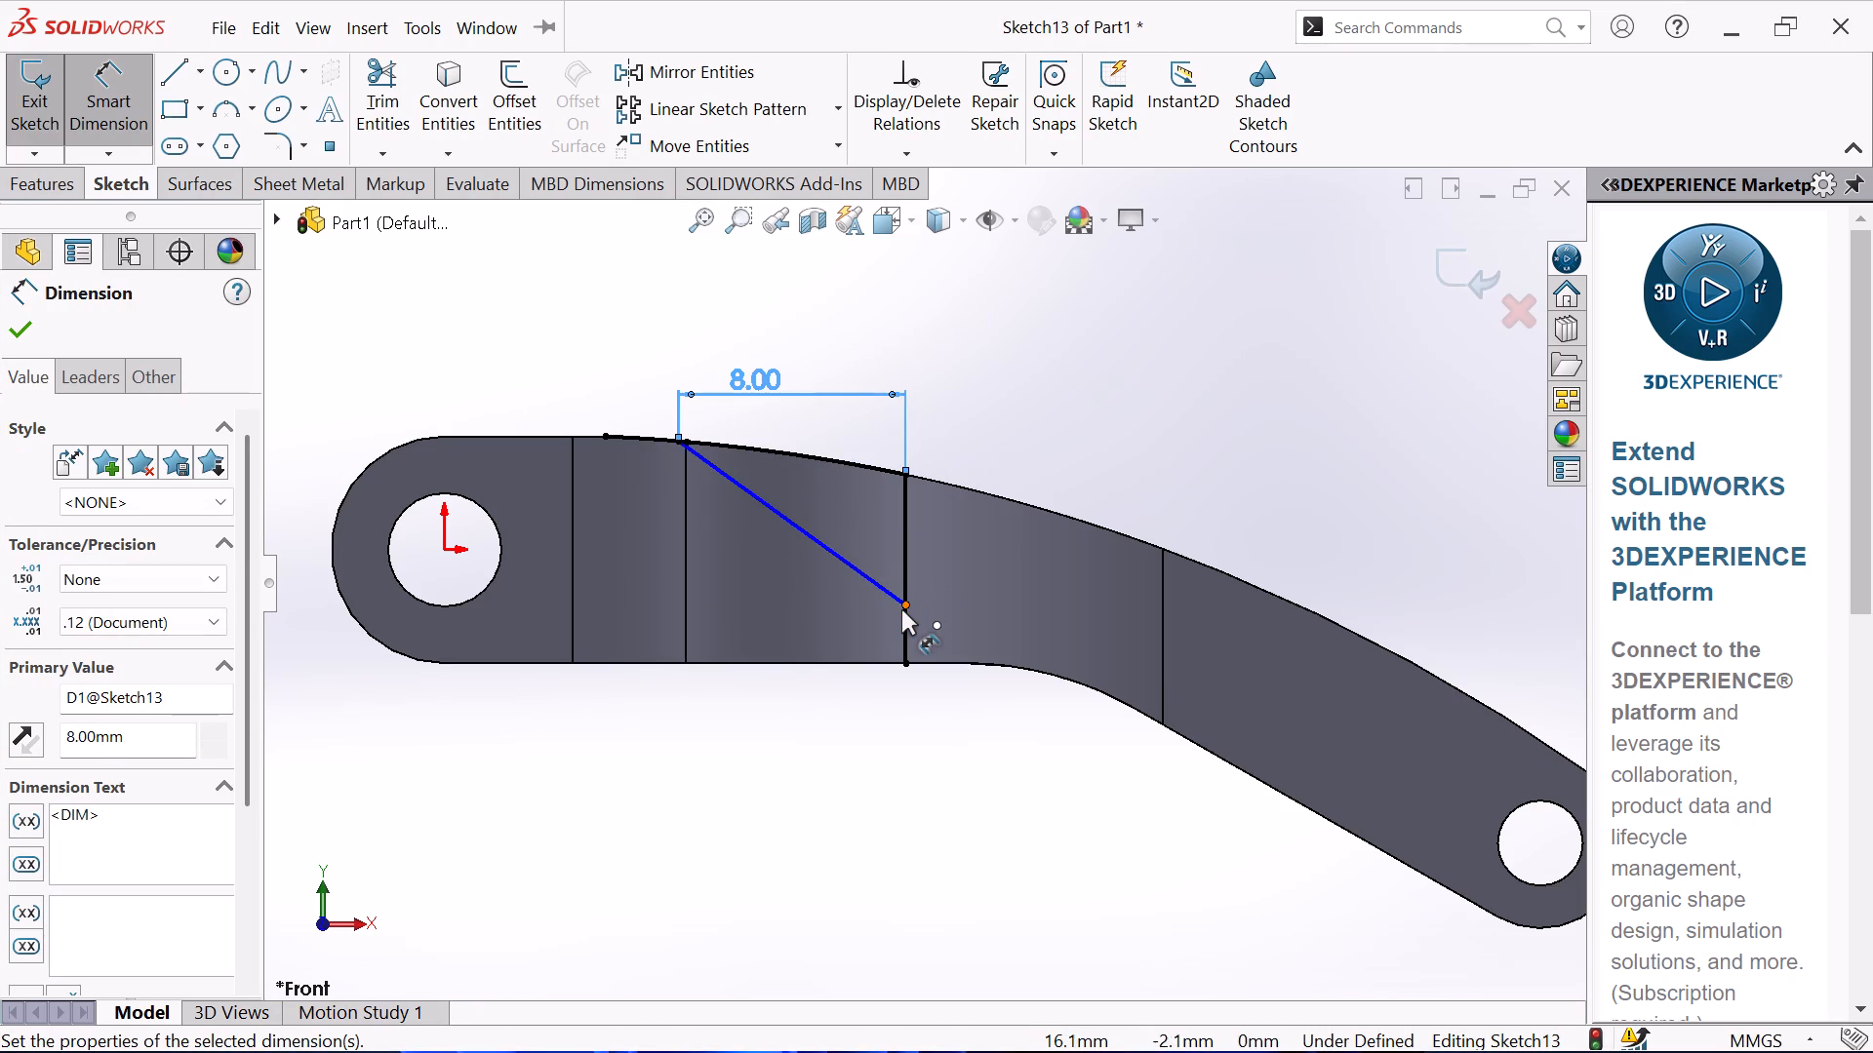
Dimension the vertical distance from the diagonal's lower end to the vertical line's upper end as 4 mm.
click(903, 604)
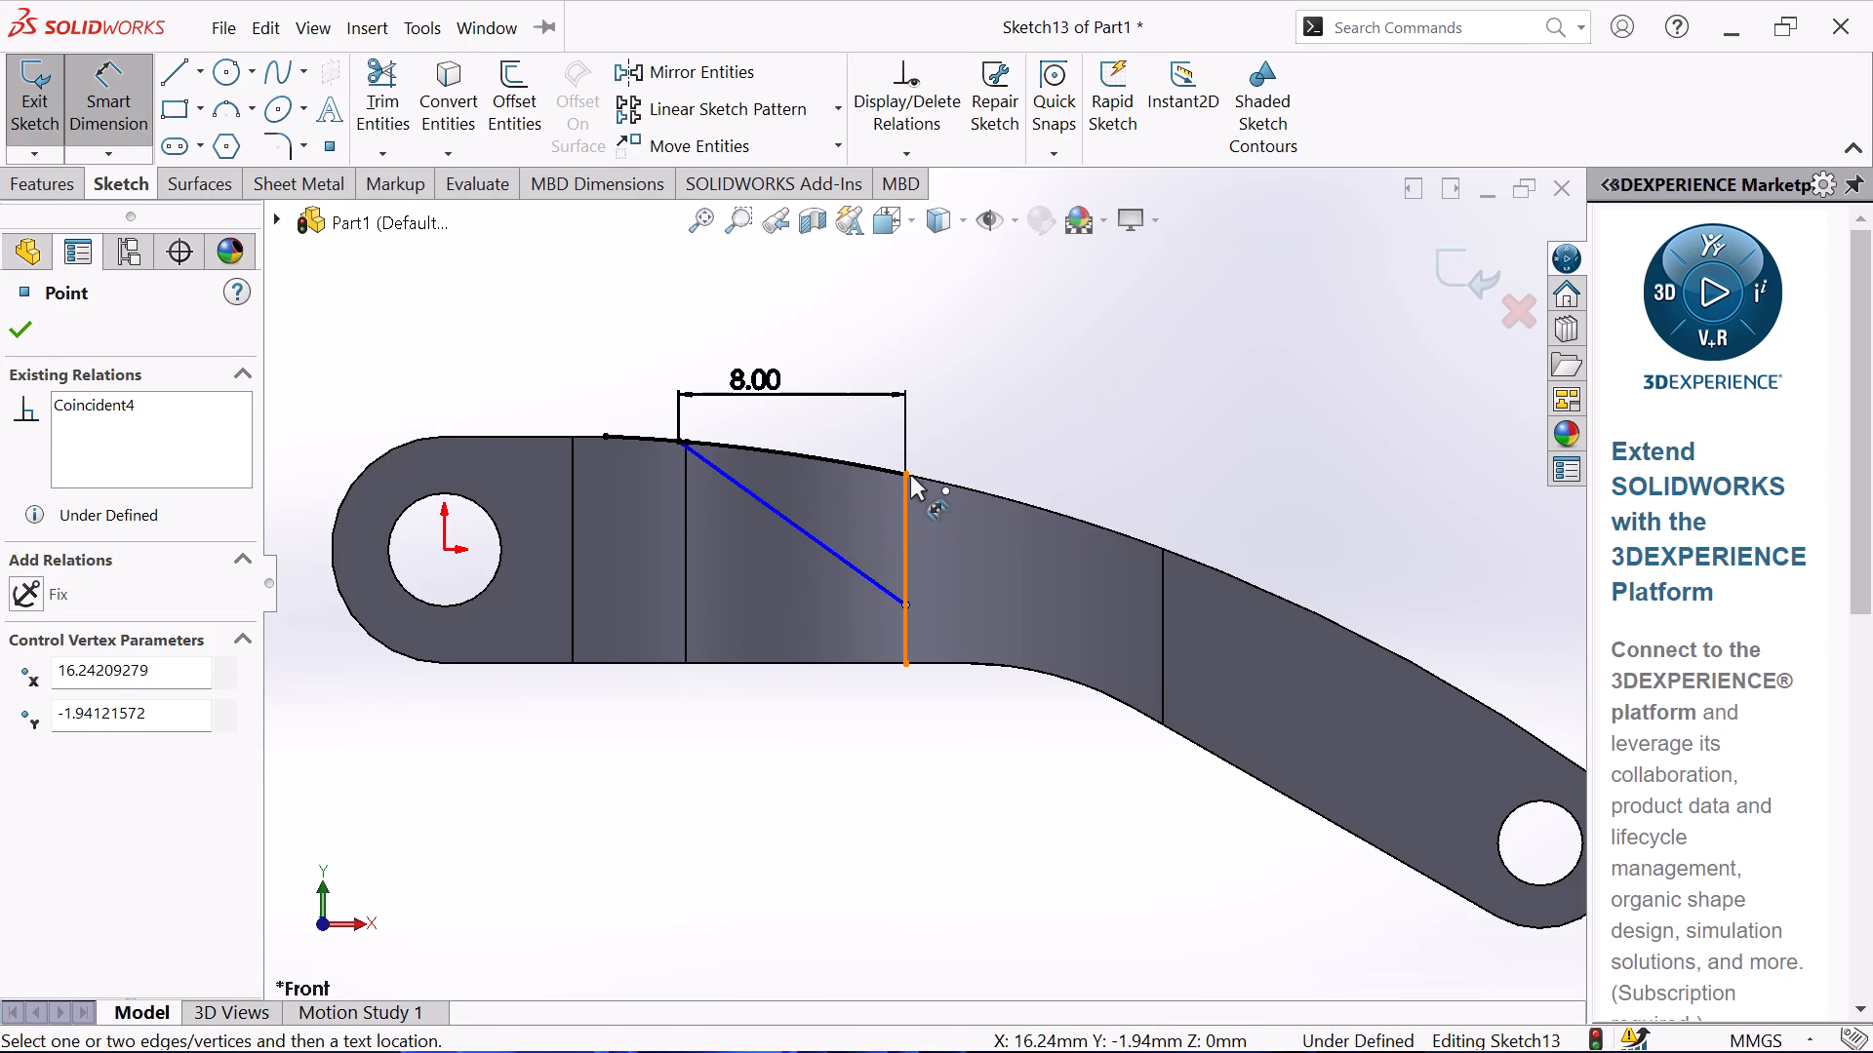
click(905, 473)
click(1021, 391)
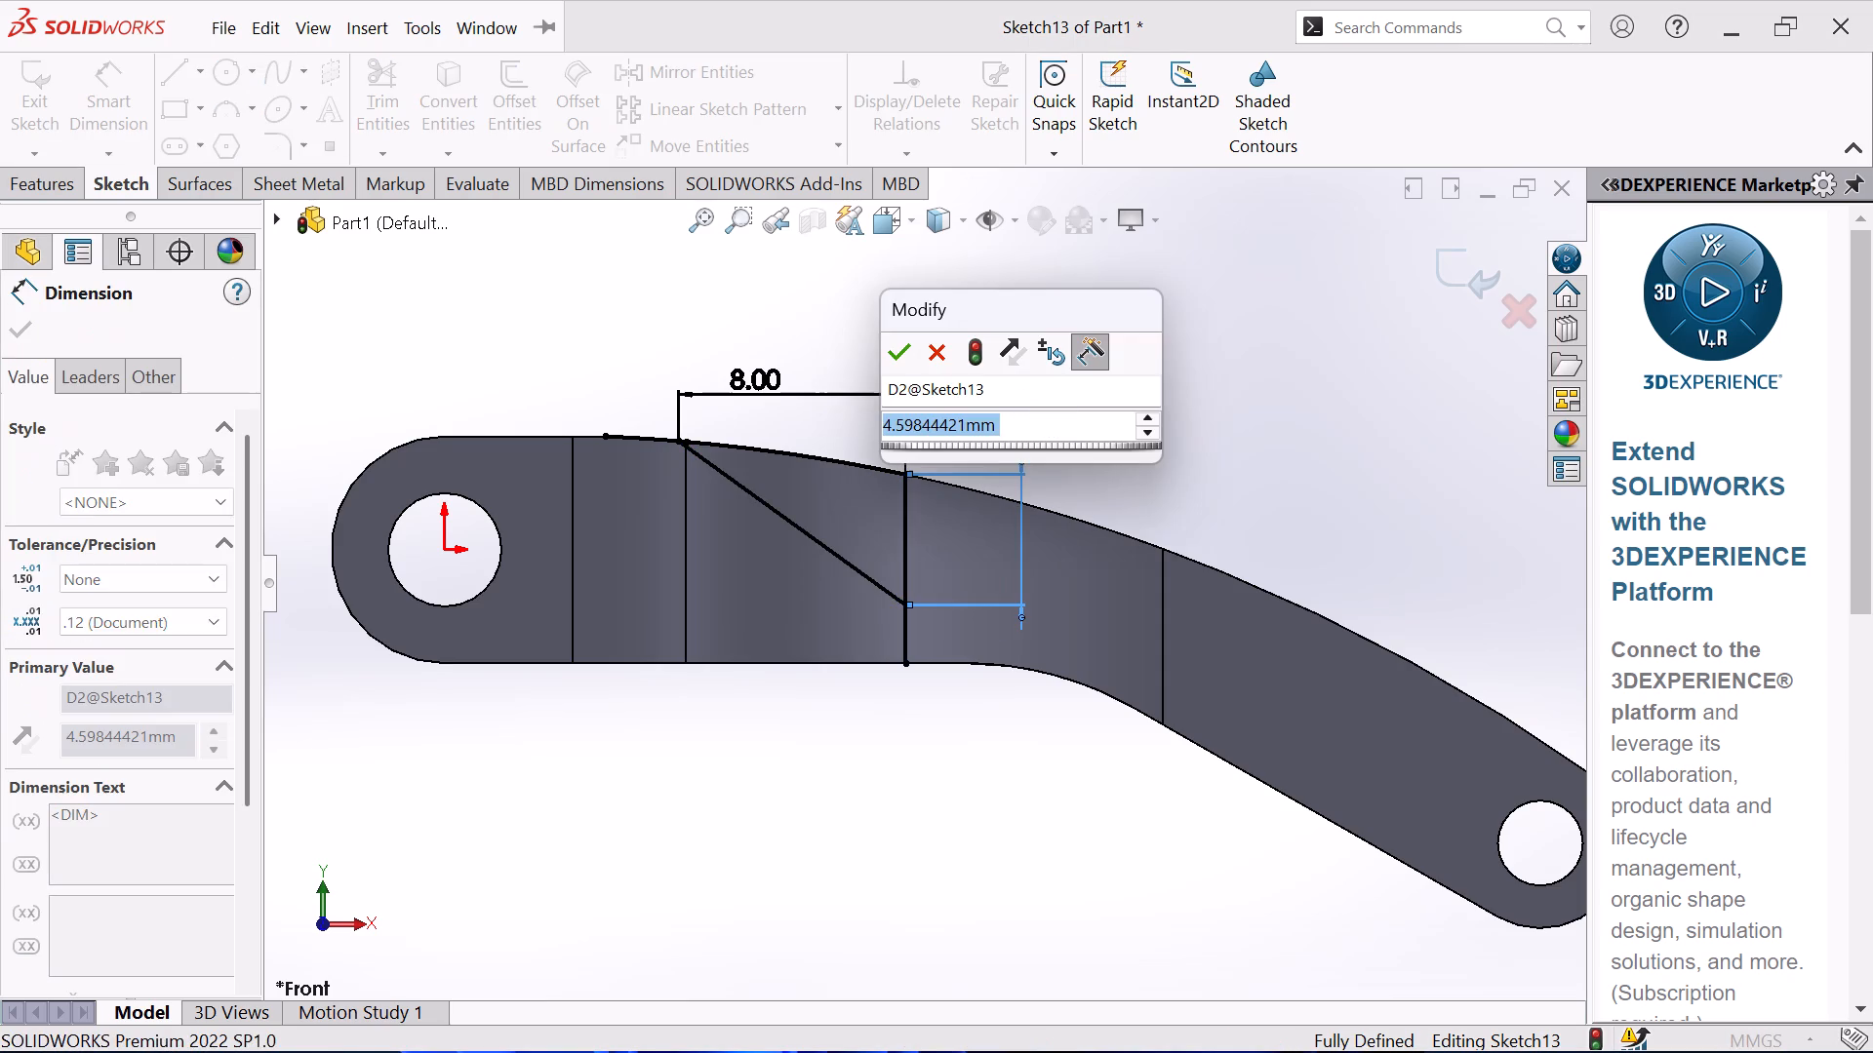
key(4)
key(Return)
right_click(1136, 385)
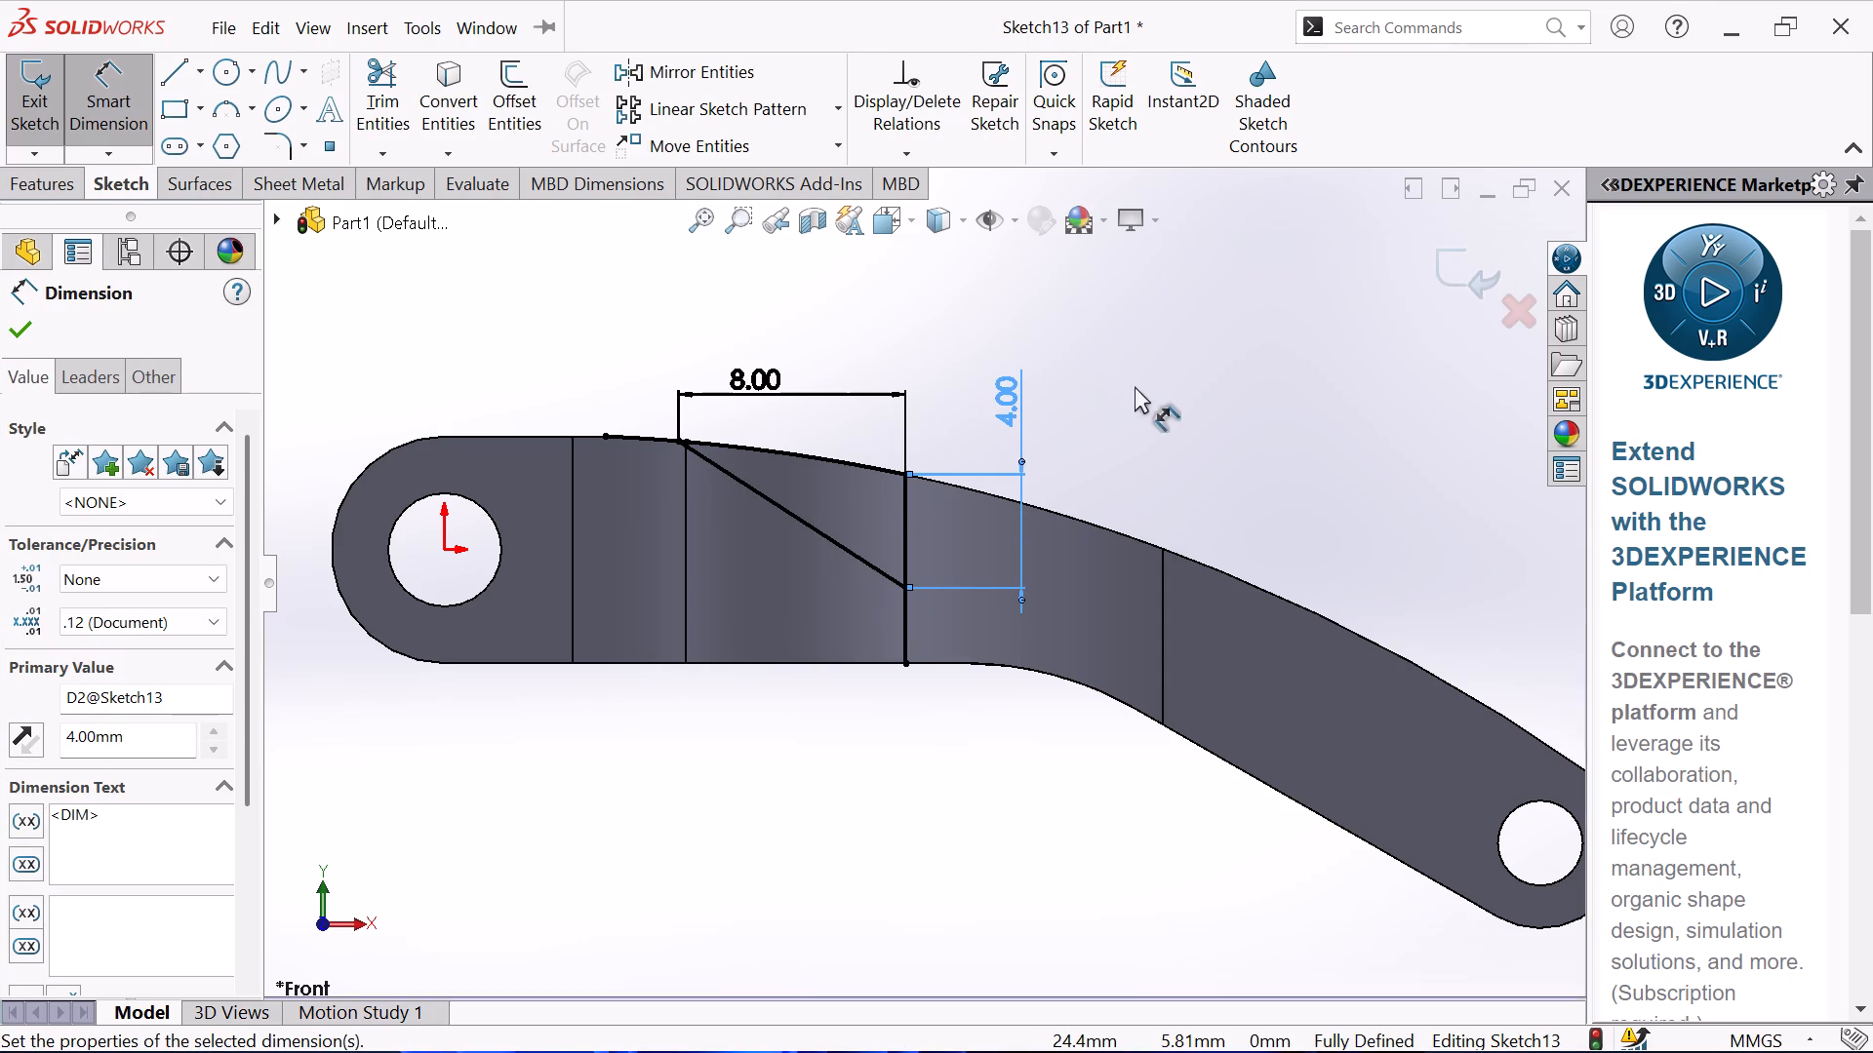
click(1224, 480)
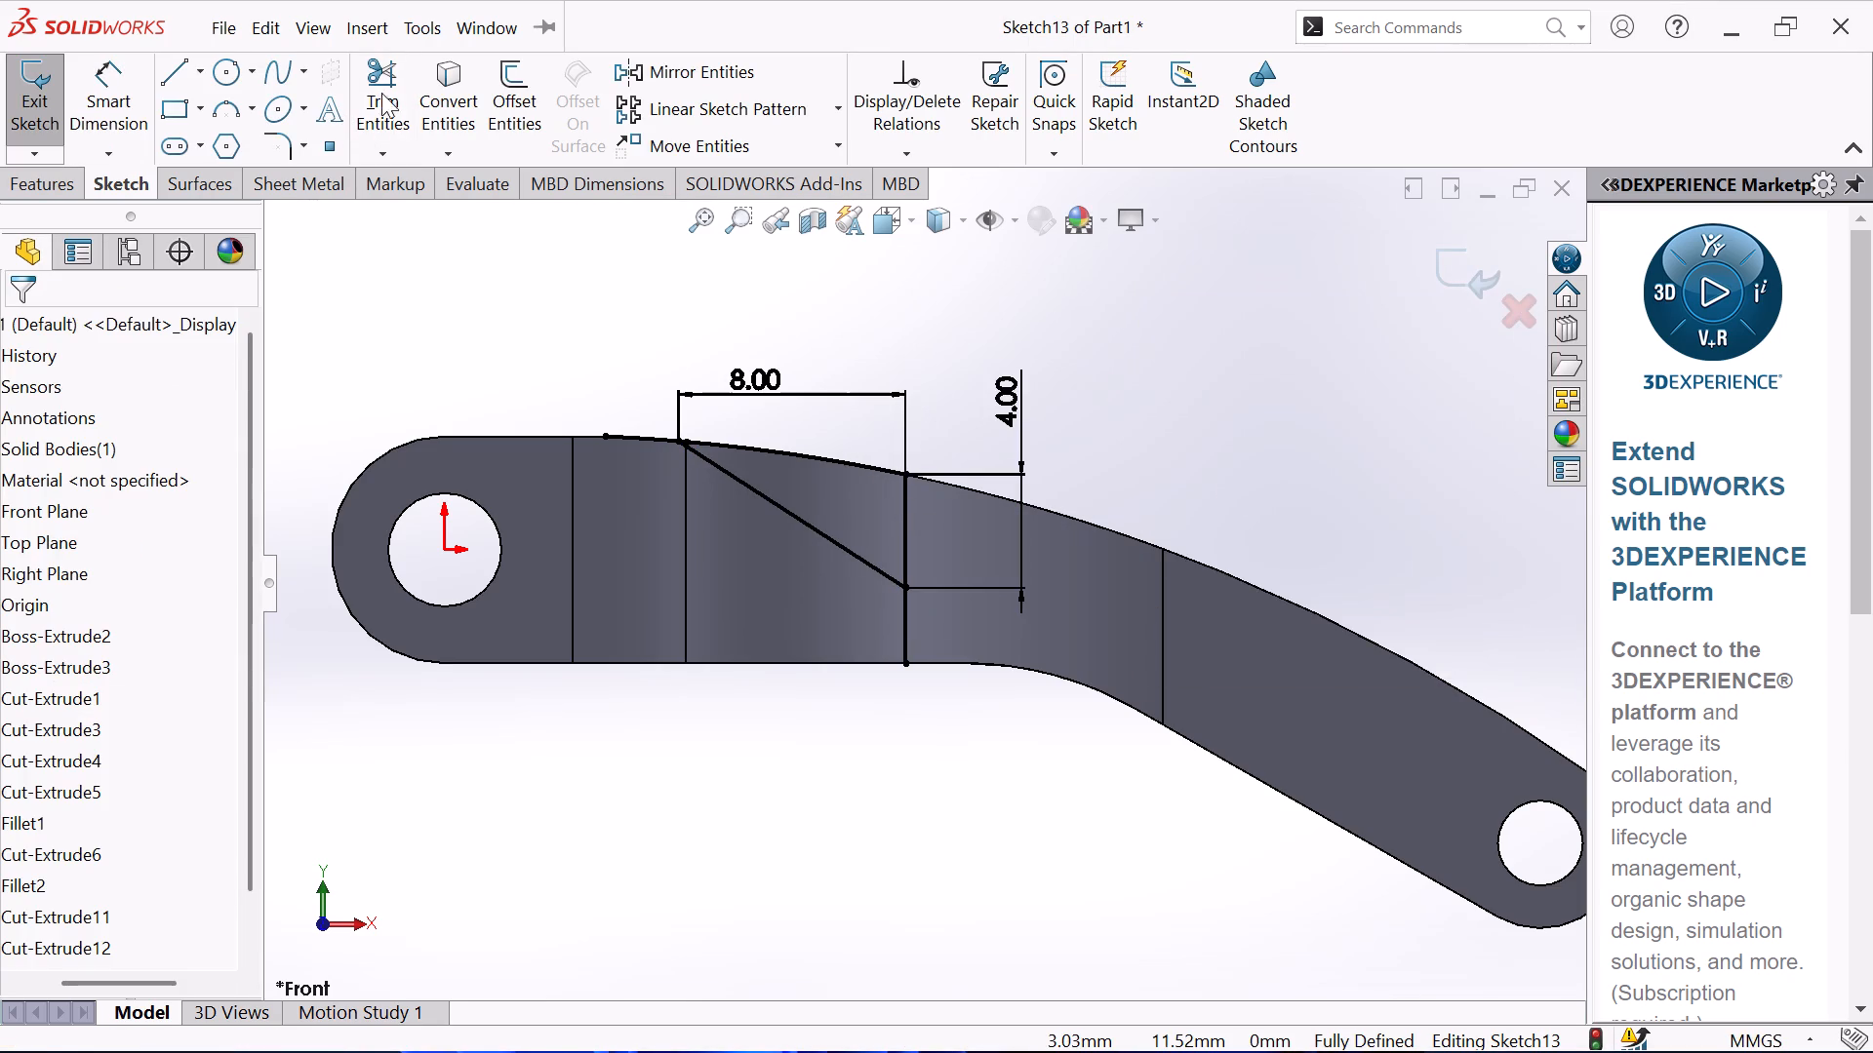
Trim the vertical line below the diagonal and the upper arc beyond the diagonal's upper end, leaving a closed triangular profile.
click(394, 85)
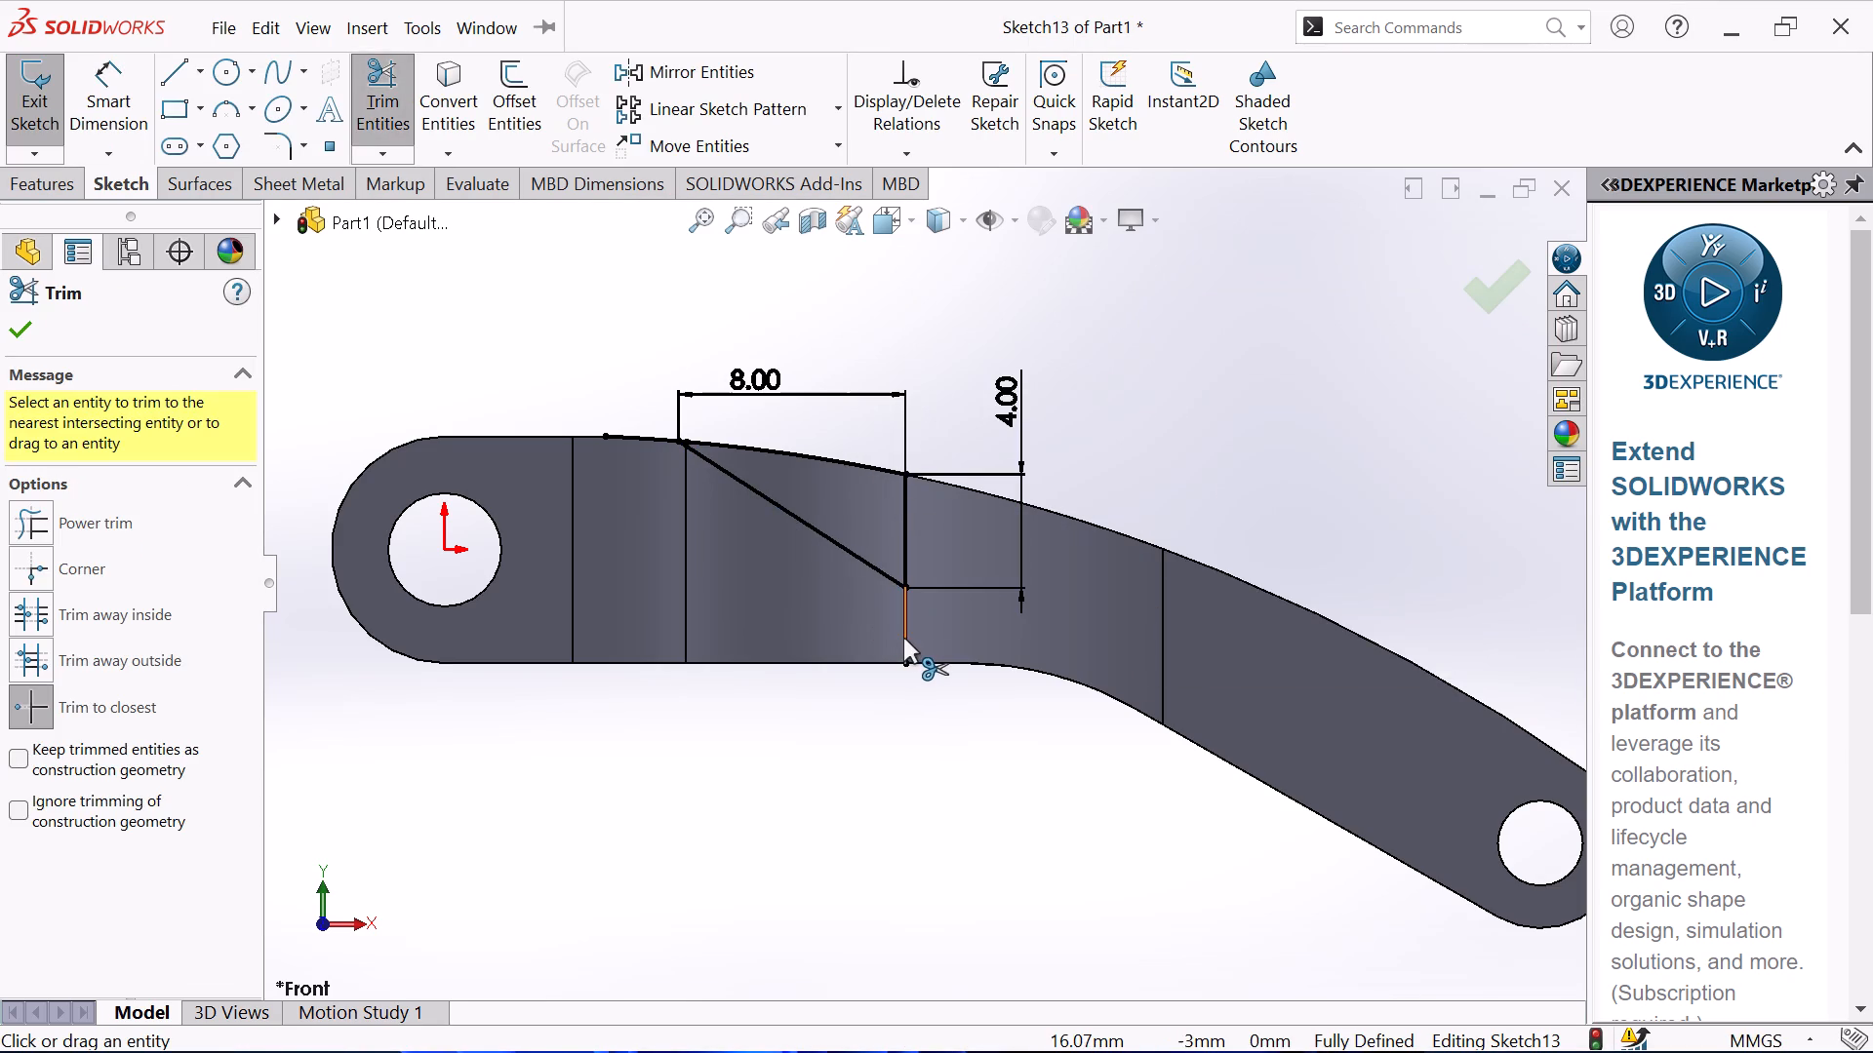
click(903, 638)
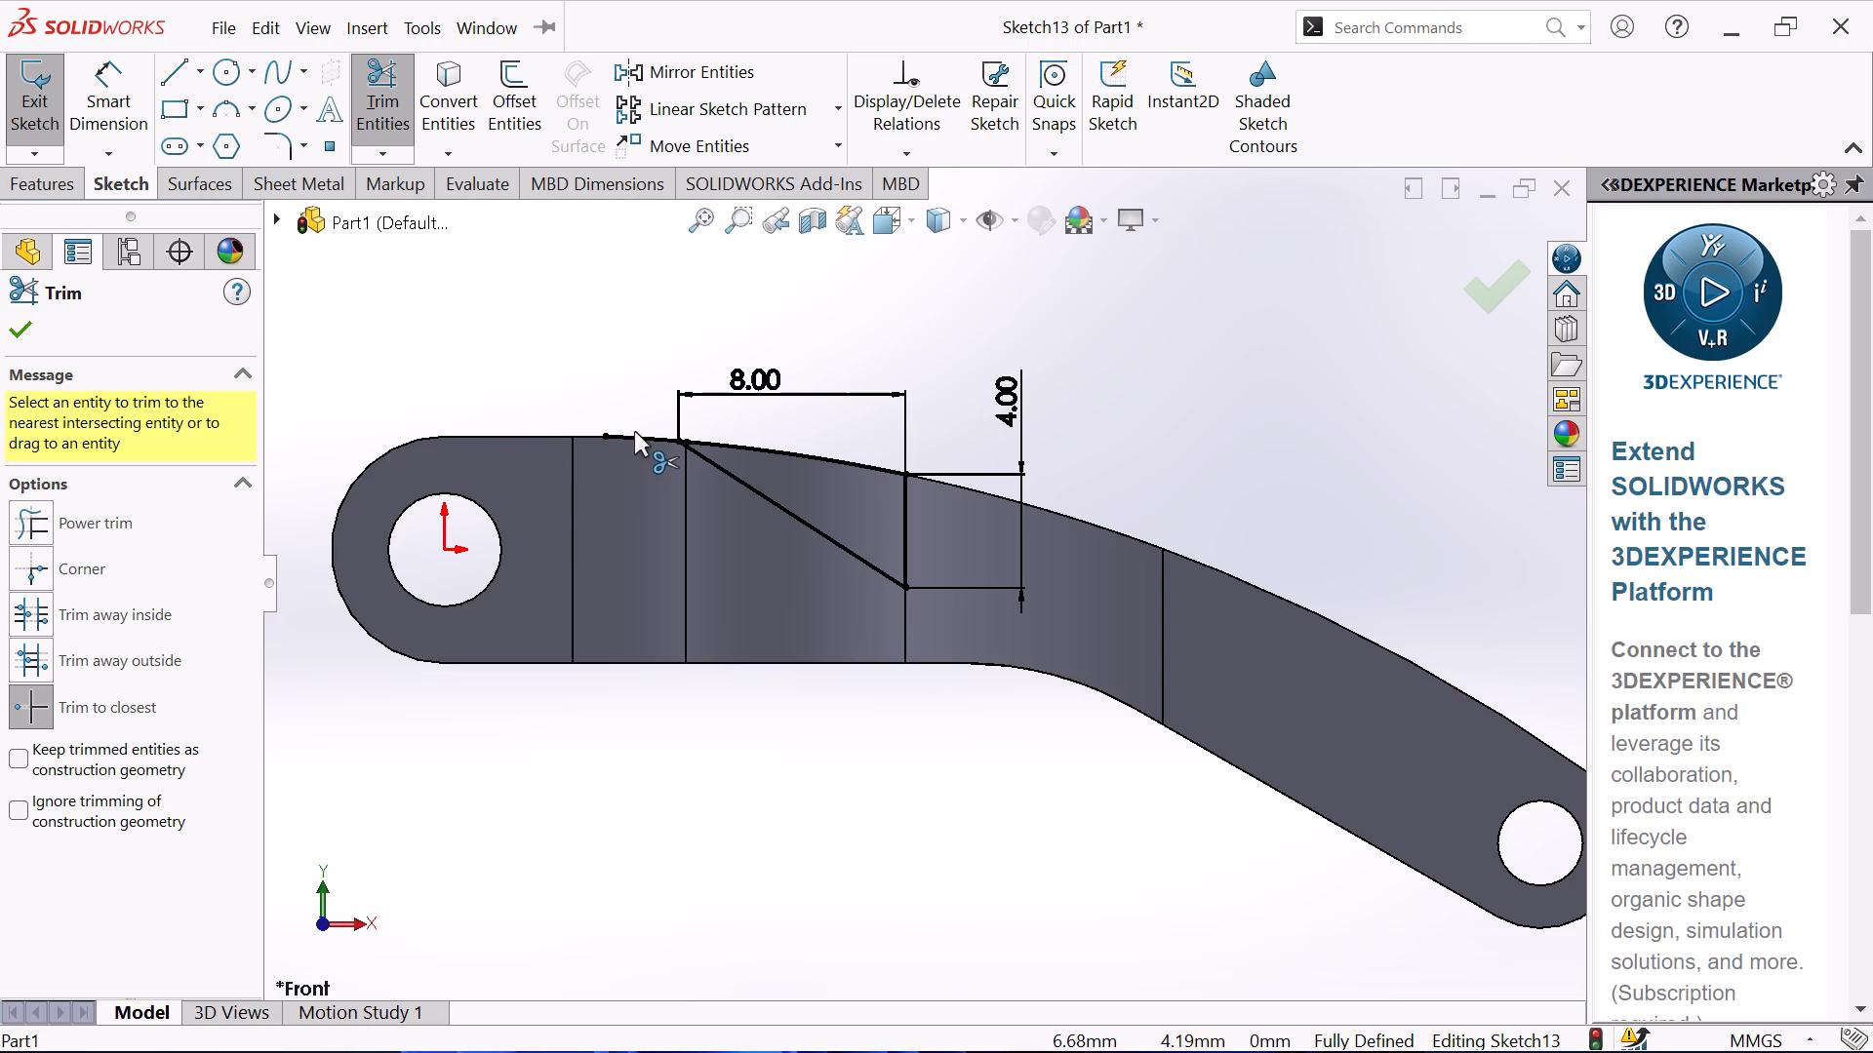
click(634, 438)
right_click(552, 344)
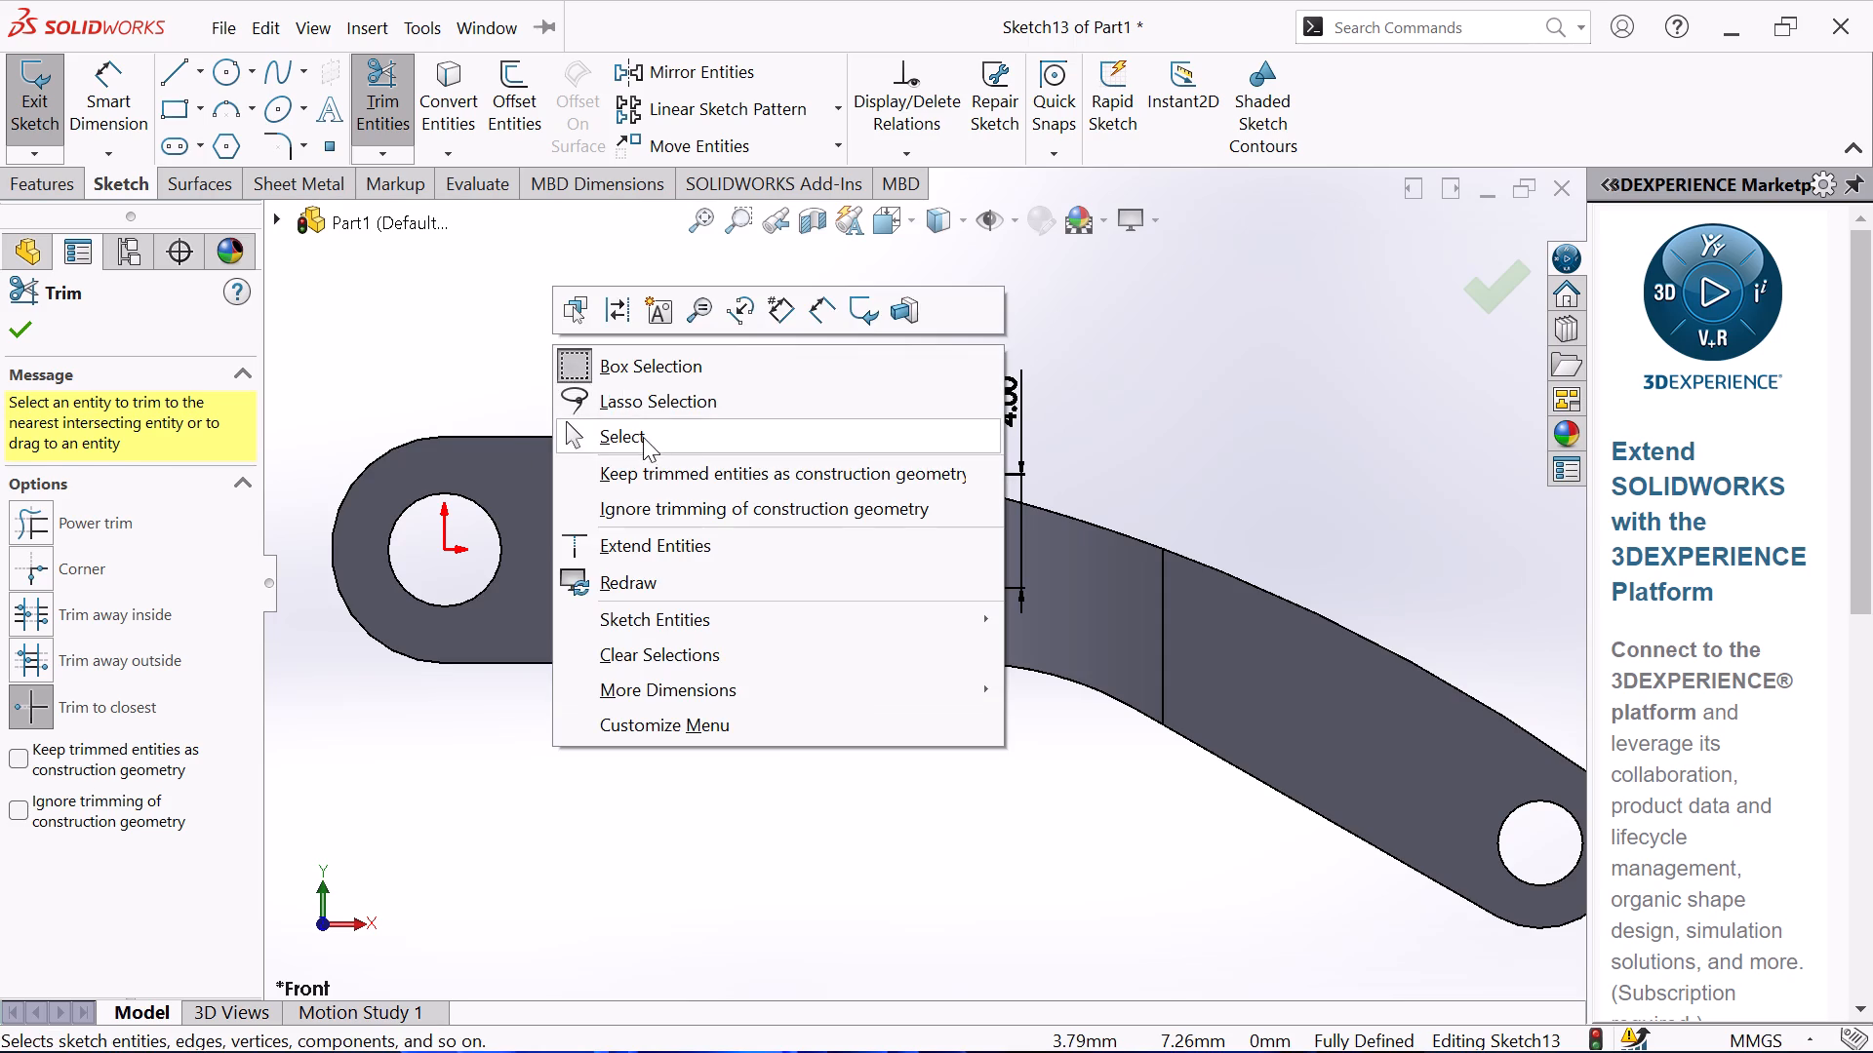
click(642, 434)
Cut-extrude the triangular profile with the Mid Plane end condition and a 5 mm depth, making a pocket between the two large holes.
click(60, 188)
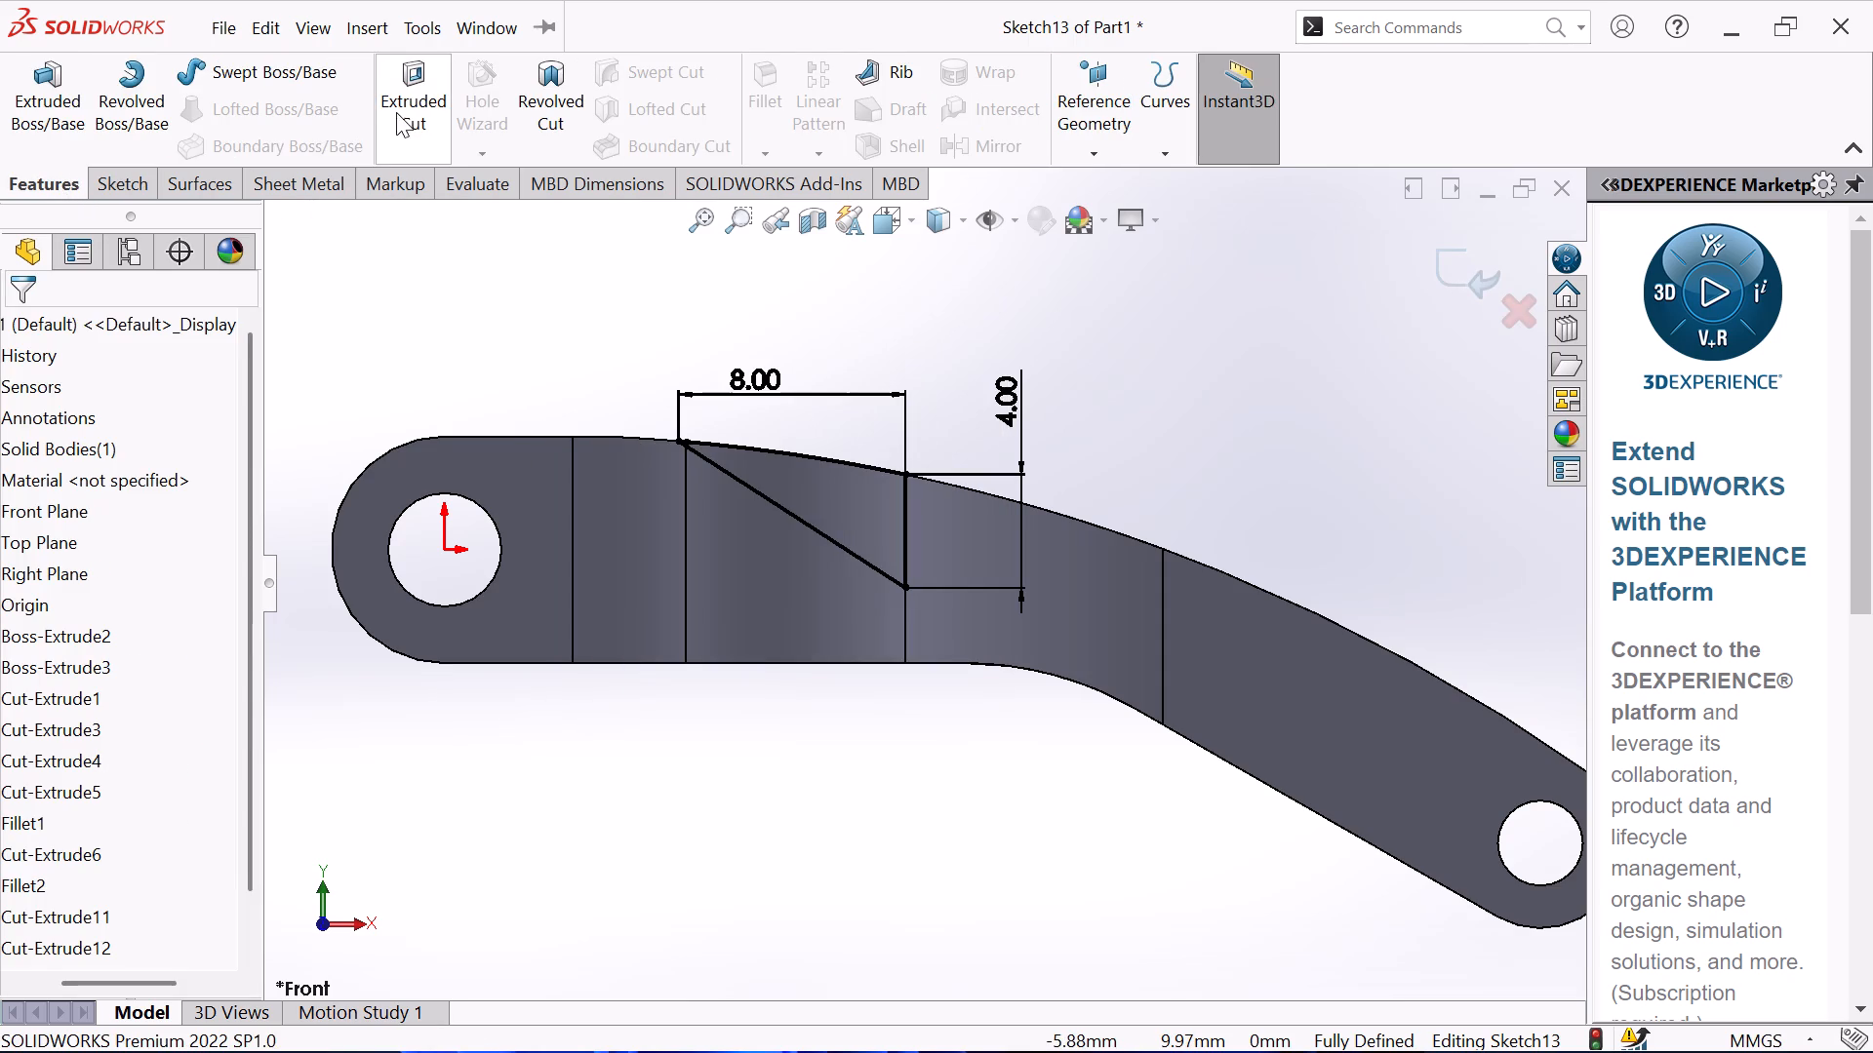
click(396, 112)
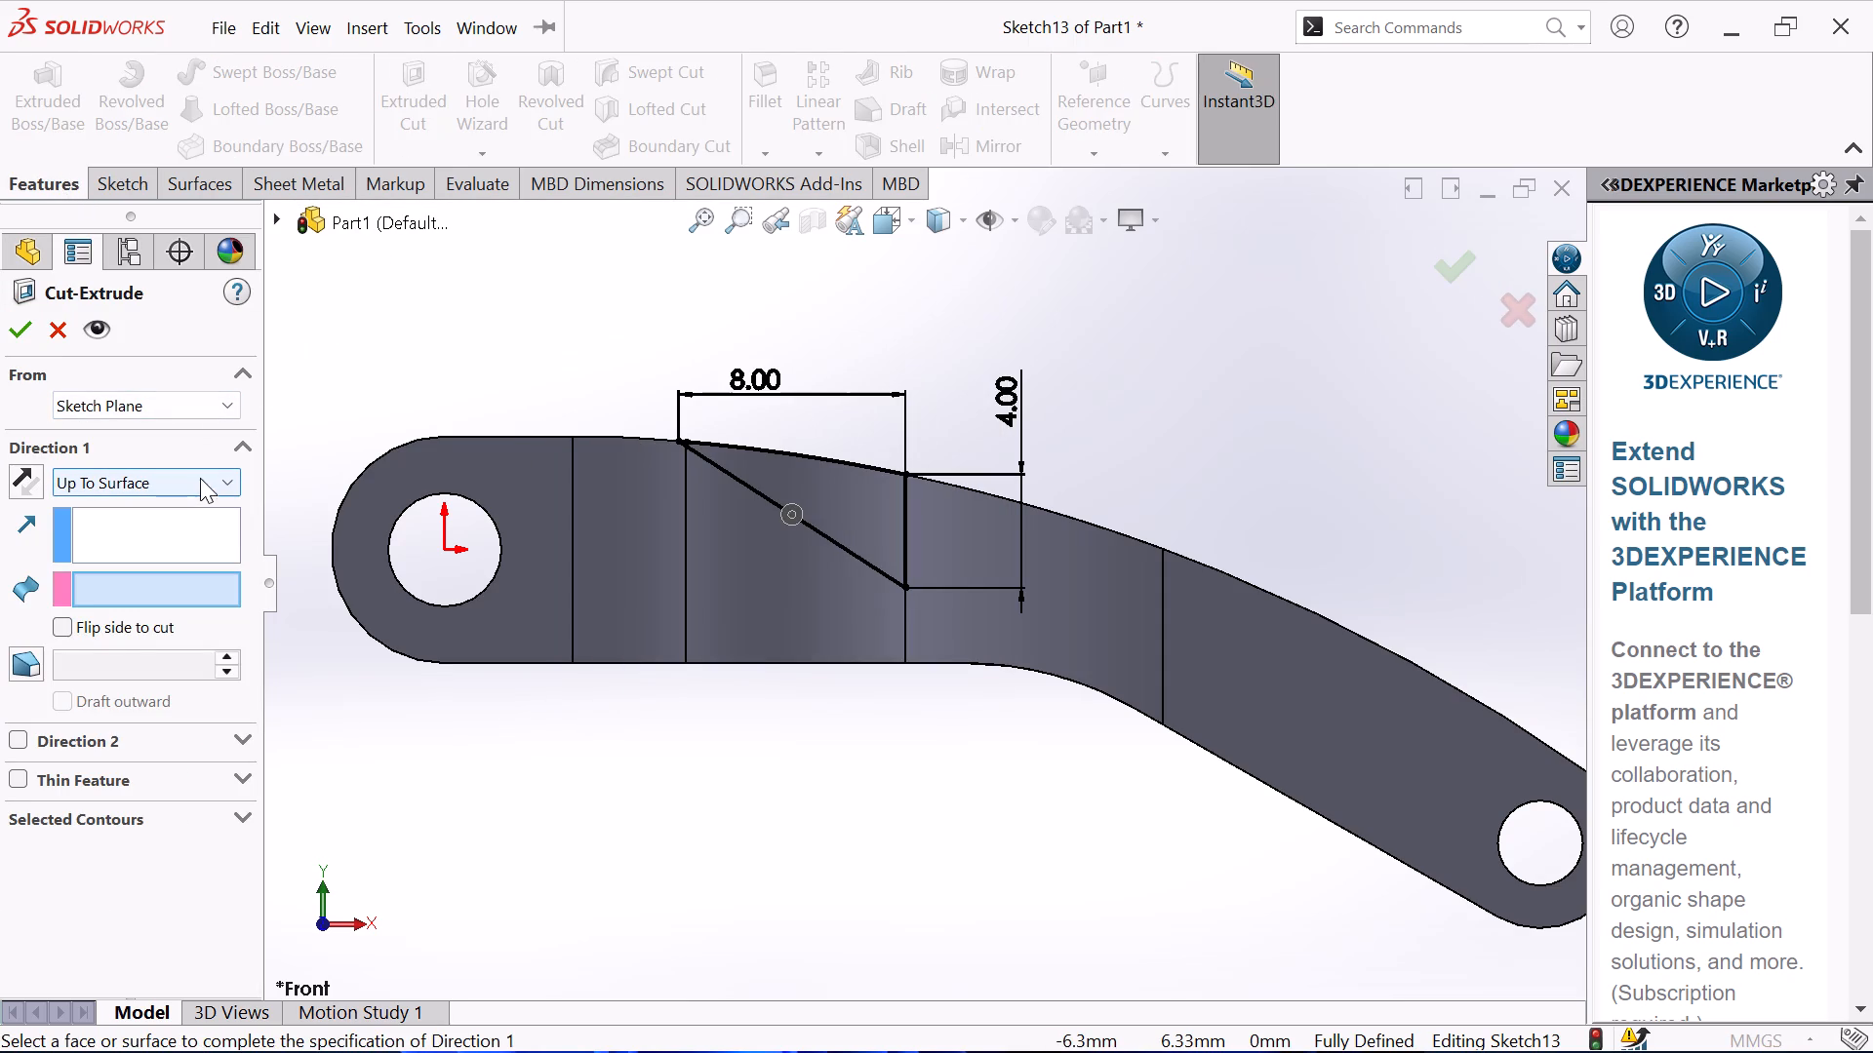
click(198, 482)
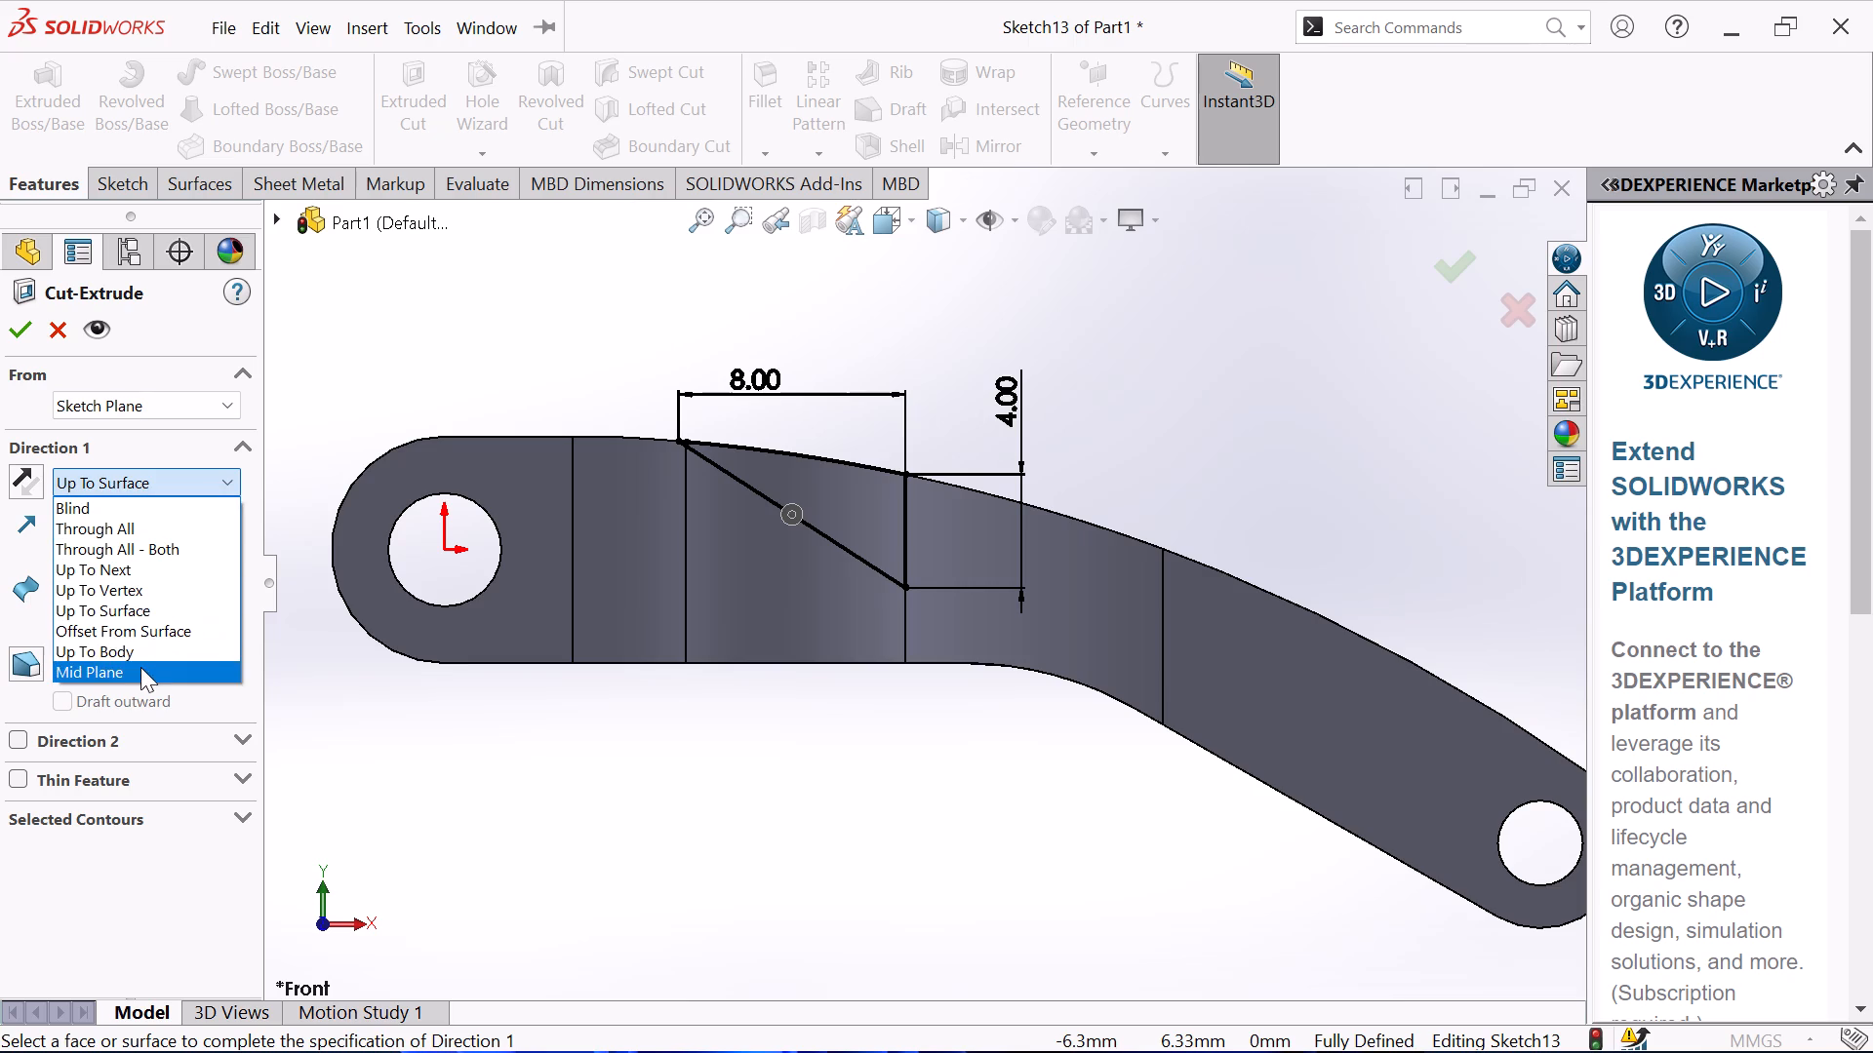
click(139, 675)
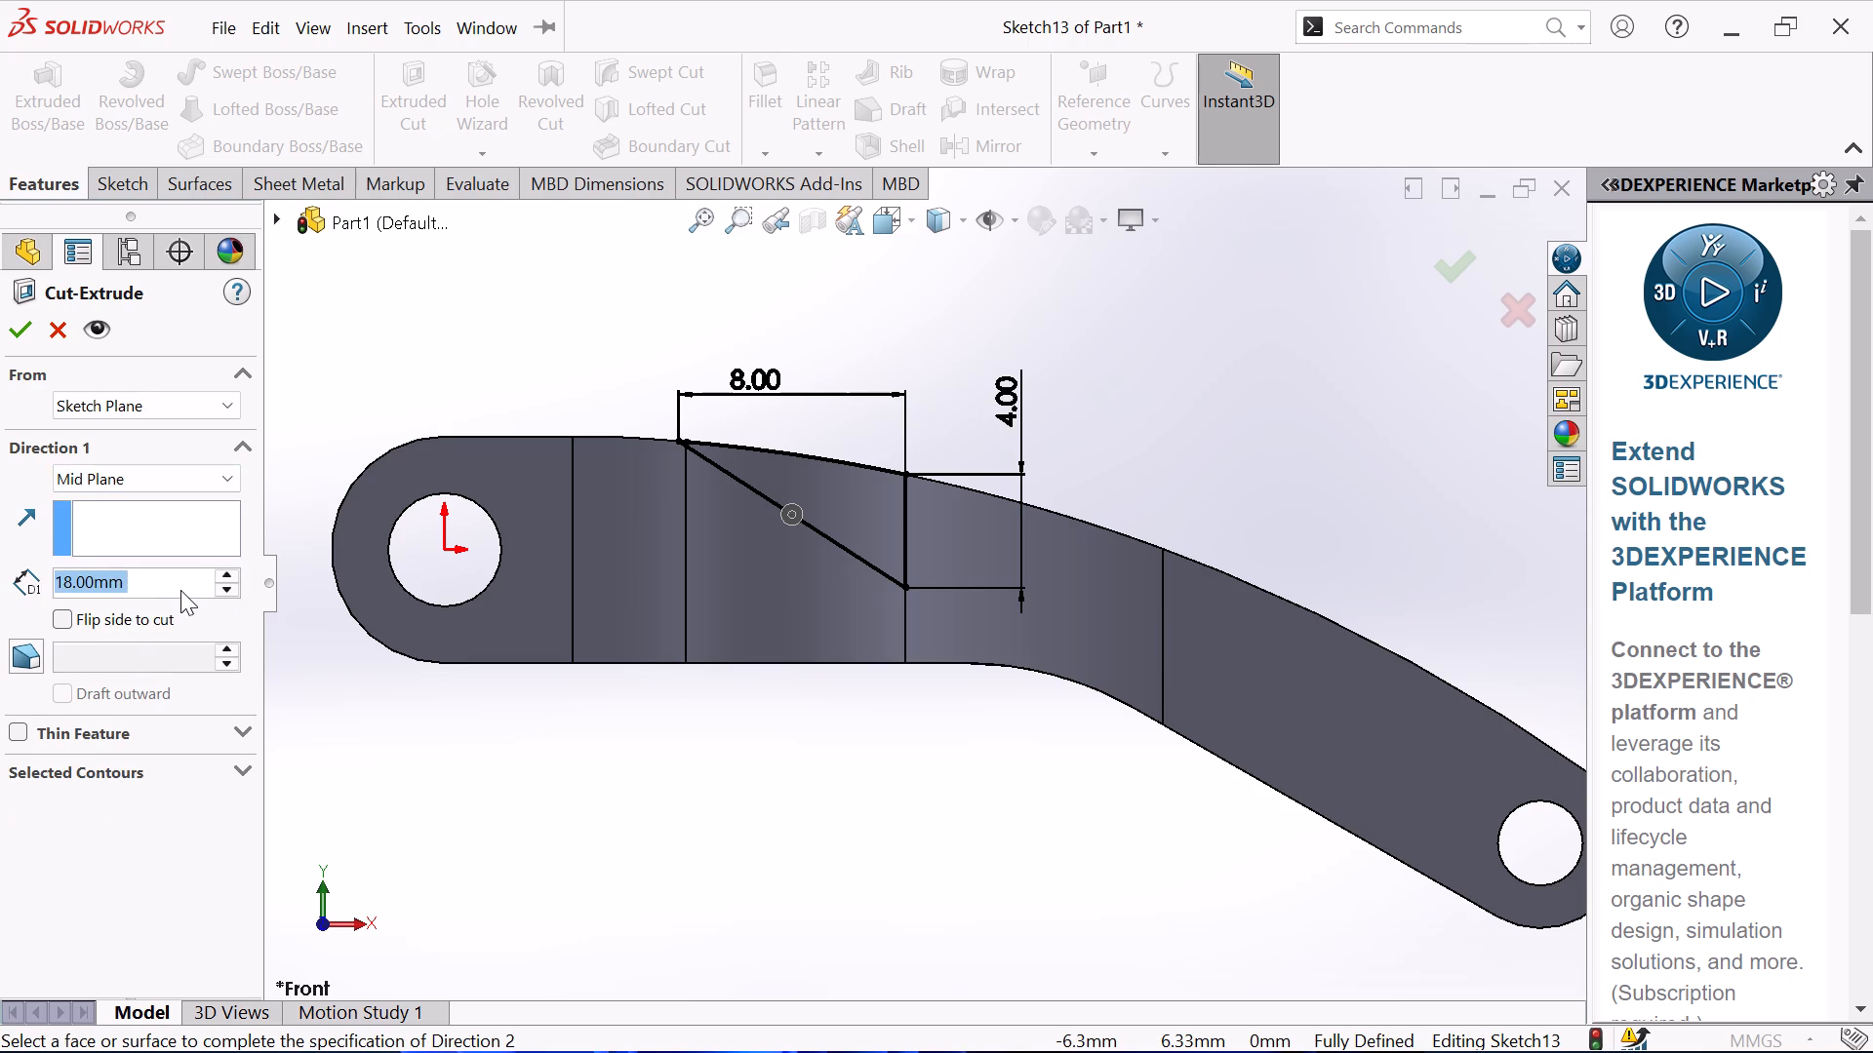
key(5)
click(531, 307)
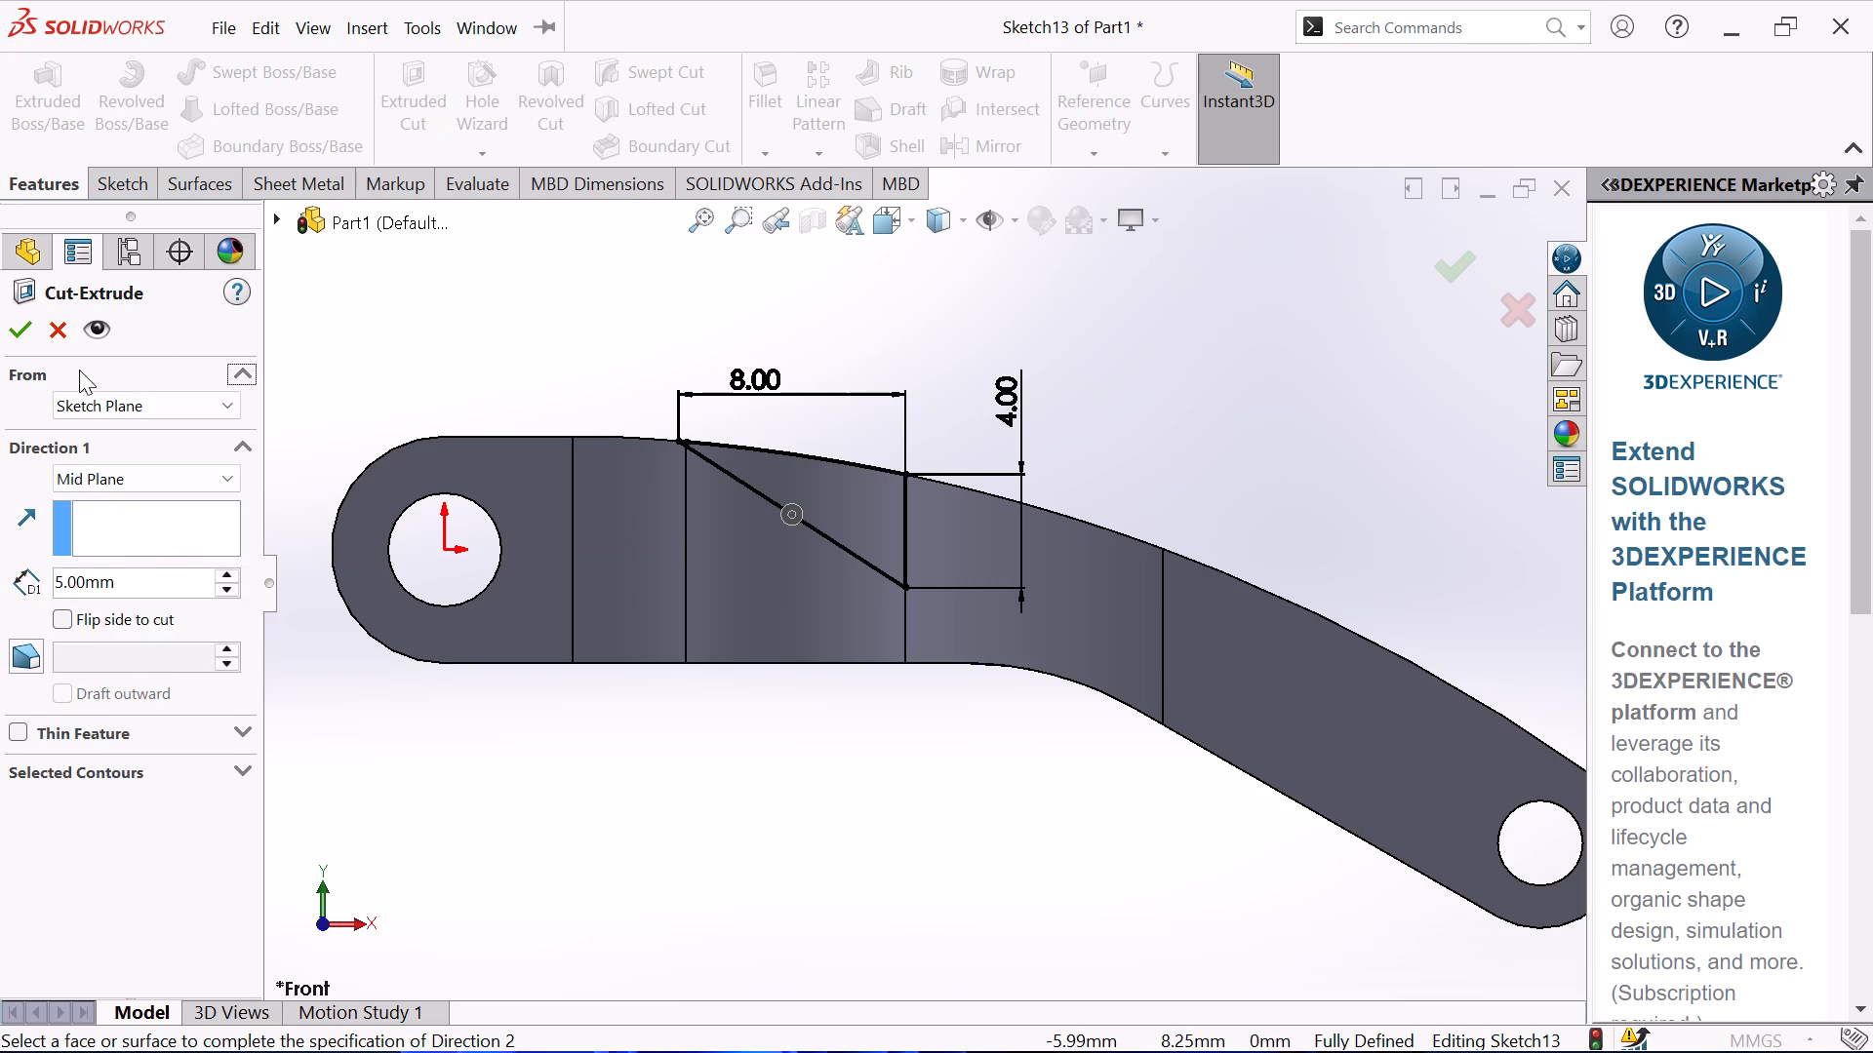
click(30, 338)
middle_drag(363, 364, 321, 467)
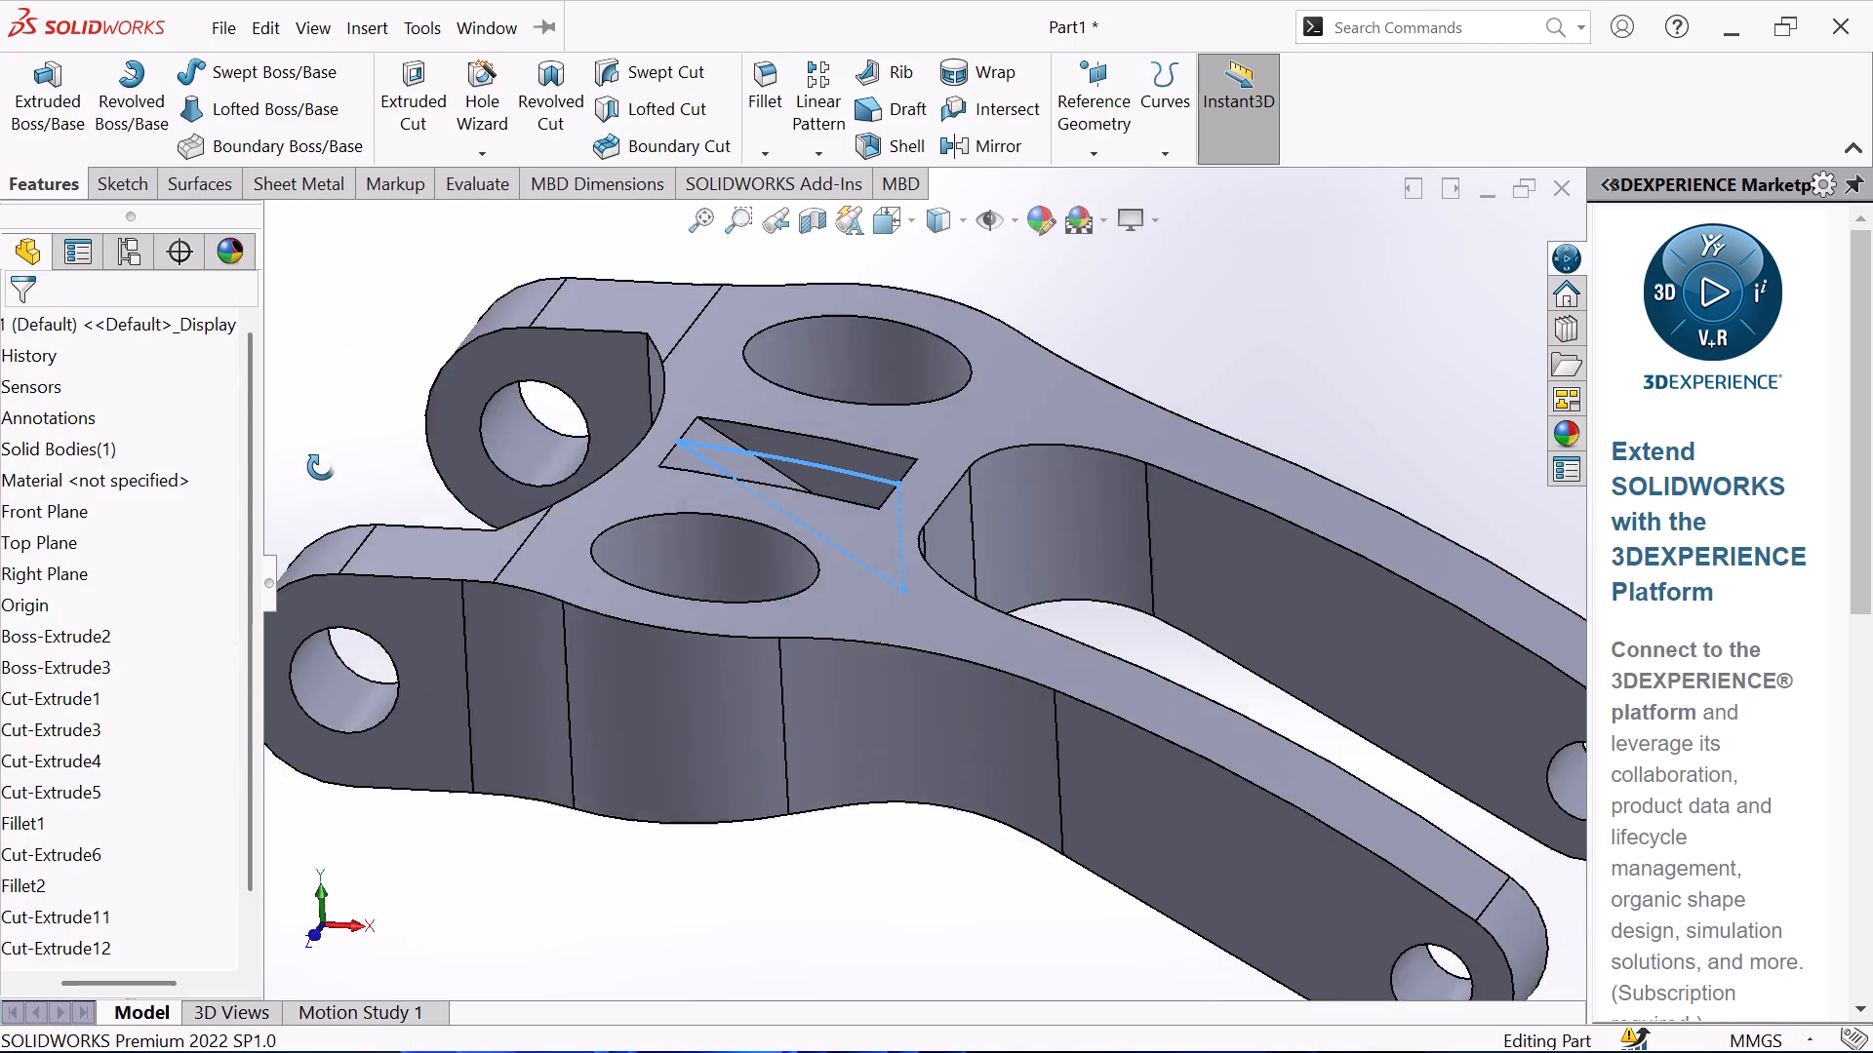
middle_drag(321, 467, 325, 544)
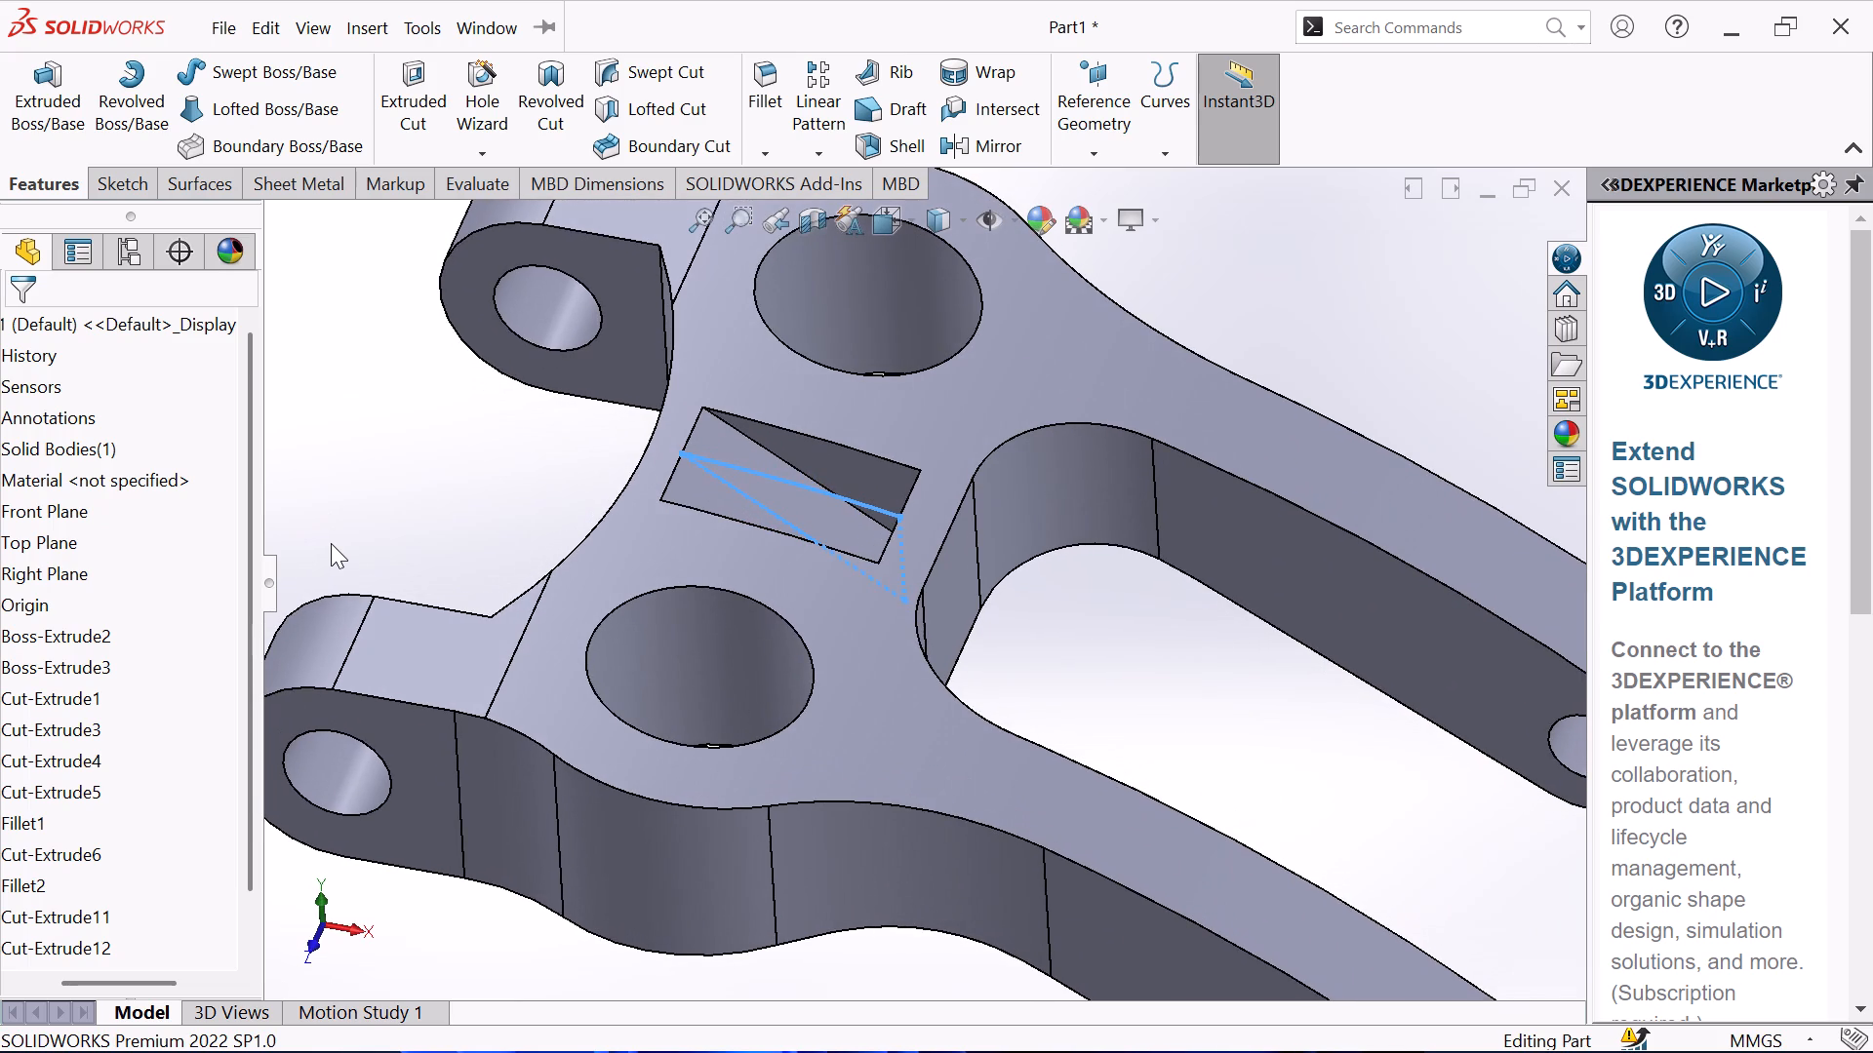
middle_drag(406, 556, 427, 511)
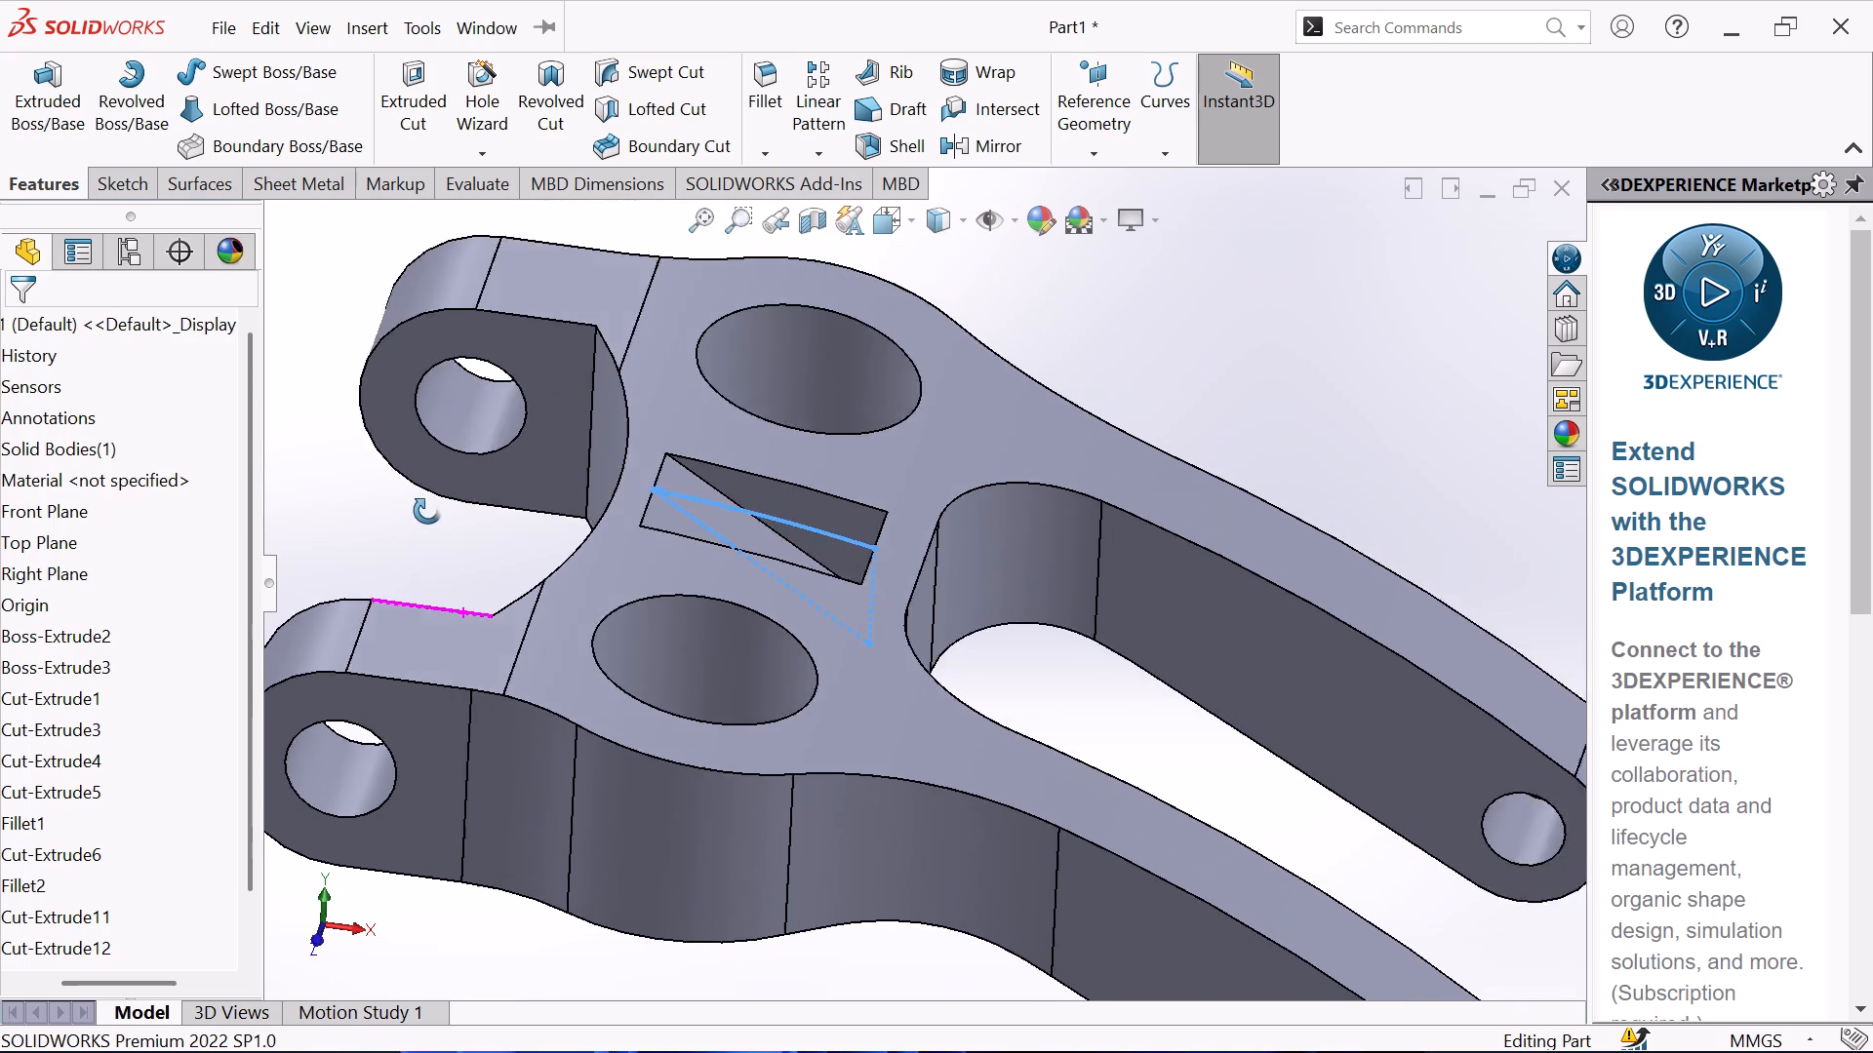
middle_drag(427, 511, 445, 539)
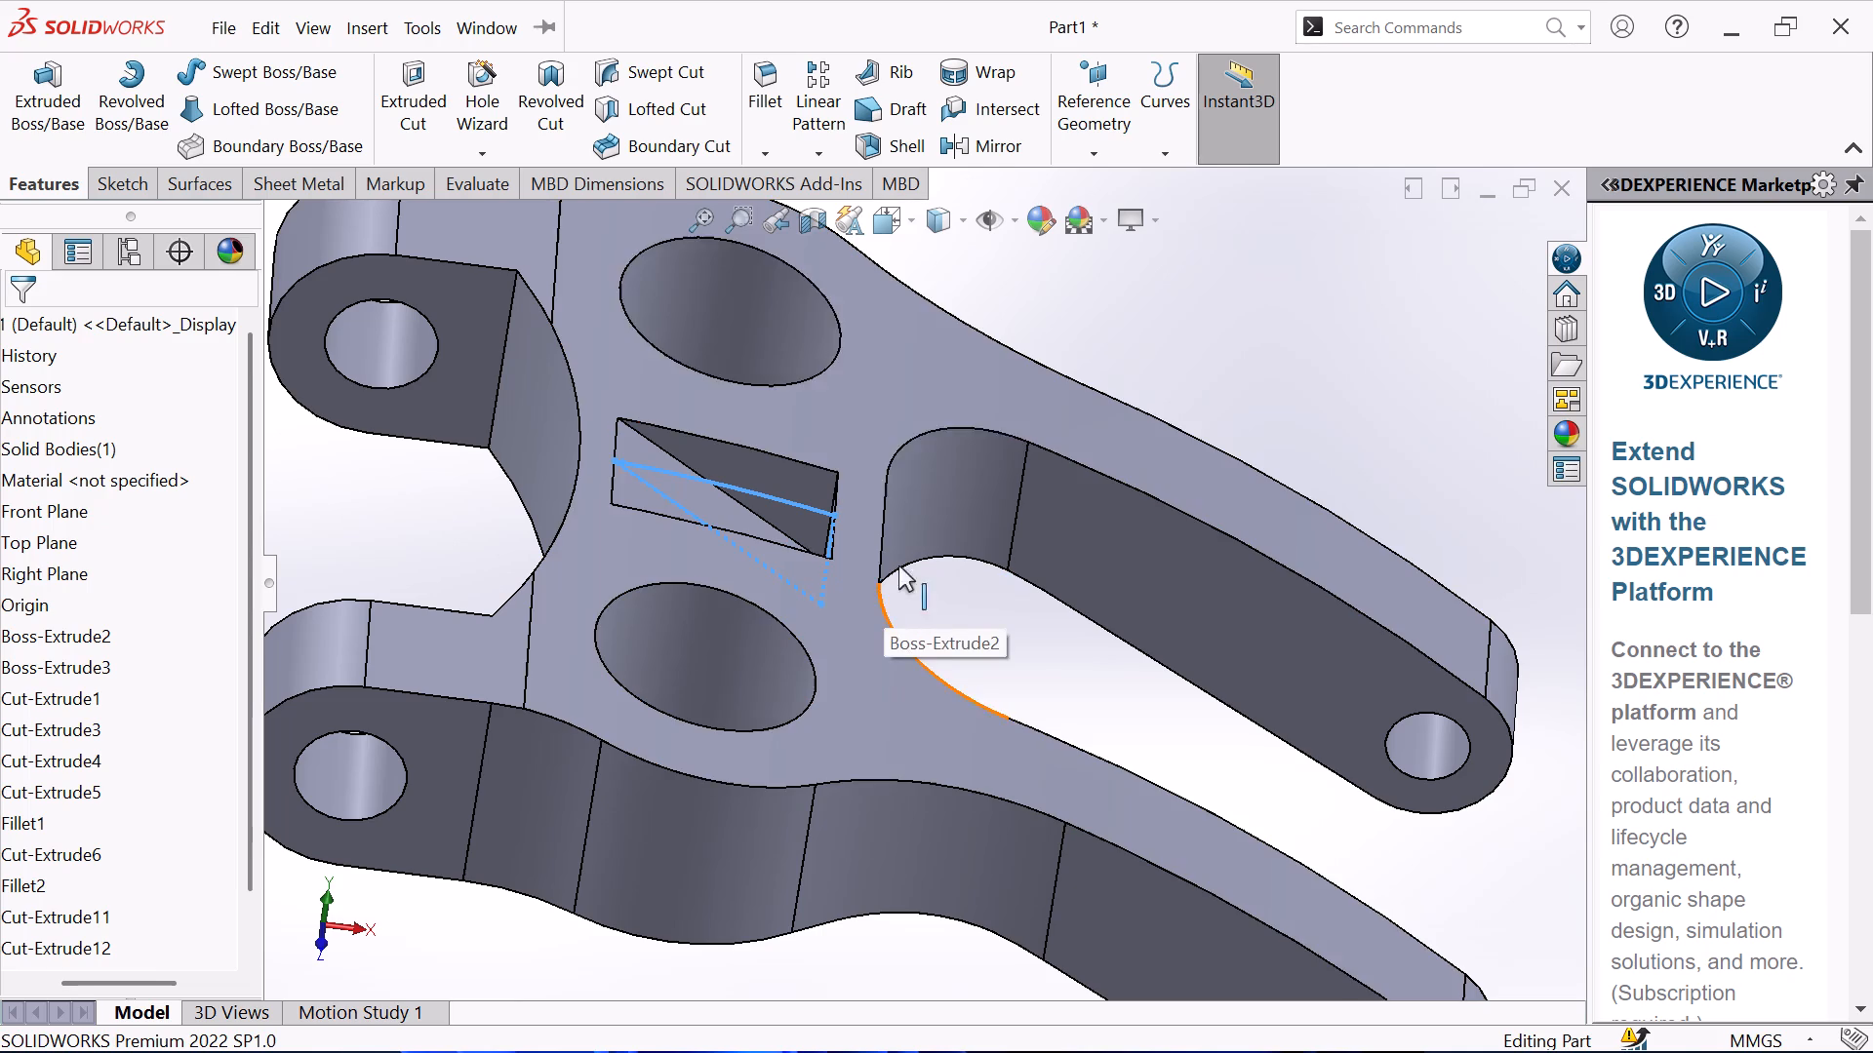
Delete the triangular pocket cut feature Cut-Extrude13, keeping its sketch.
scroll(20, 973, down, 3)
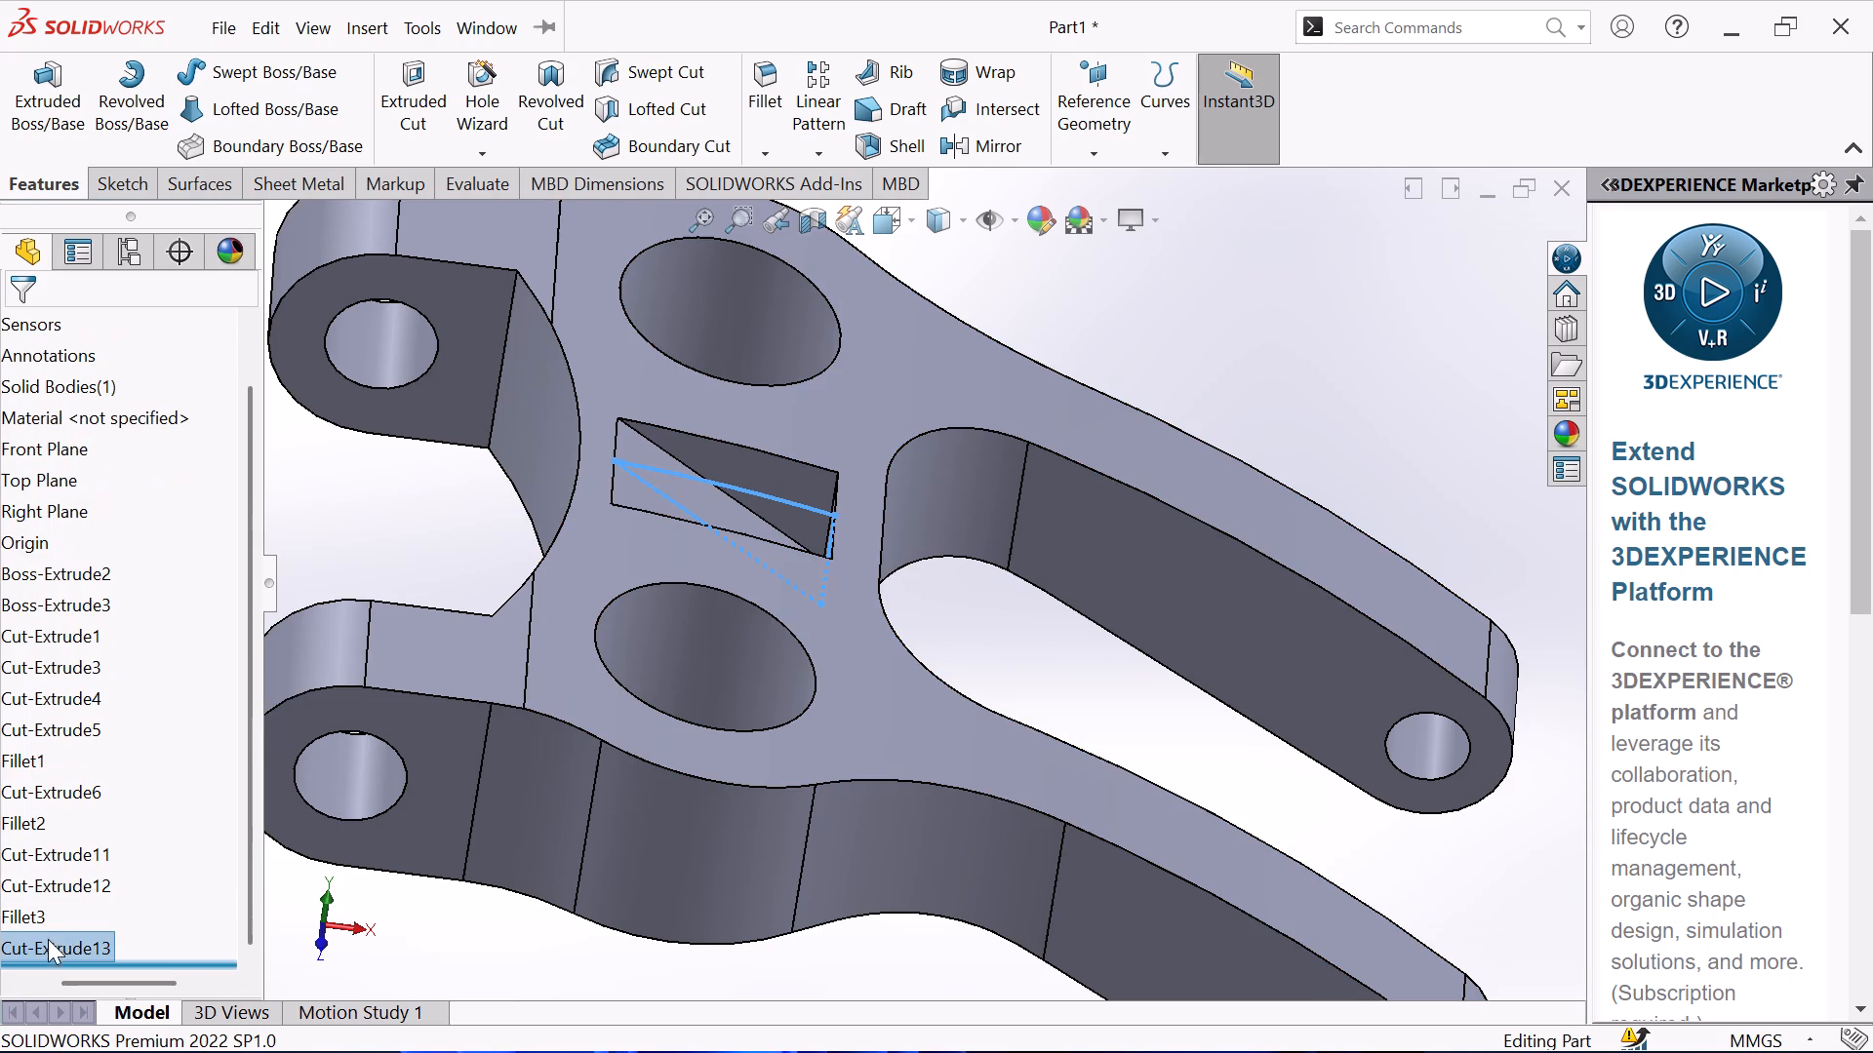
right_click(60, 944)
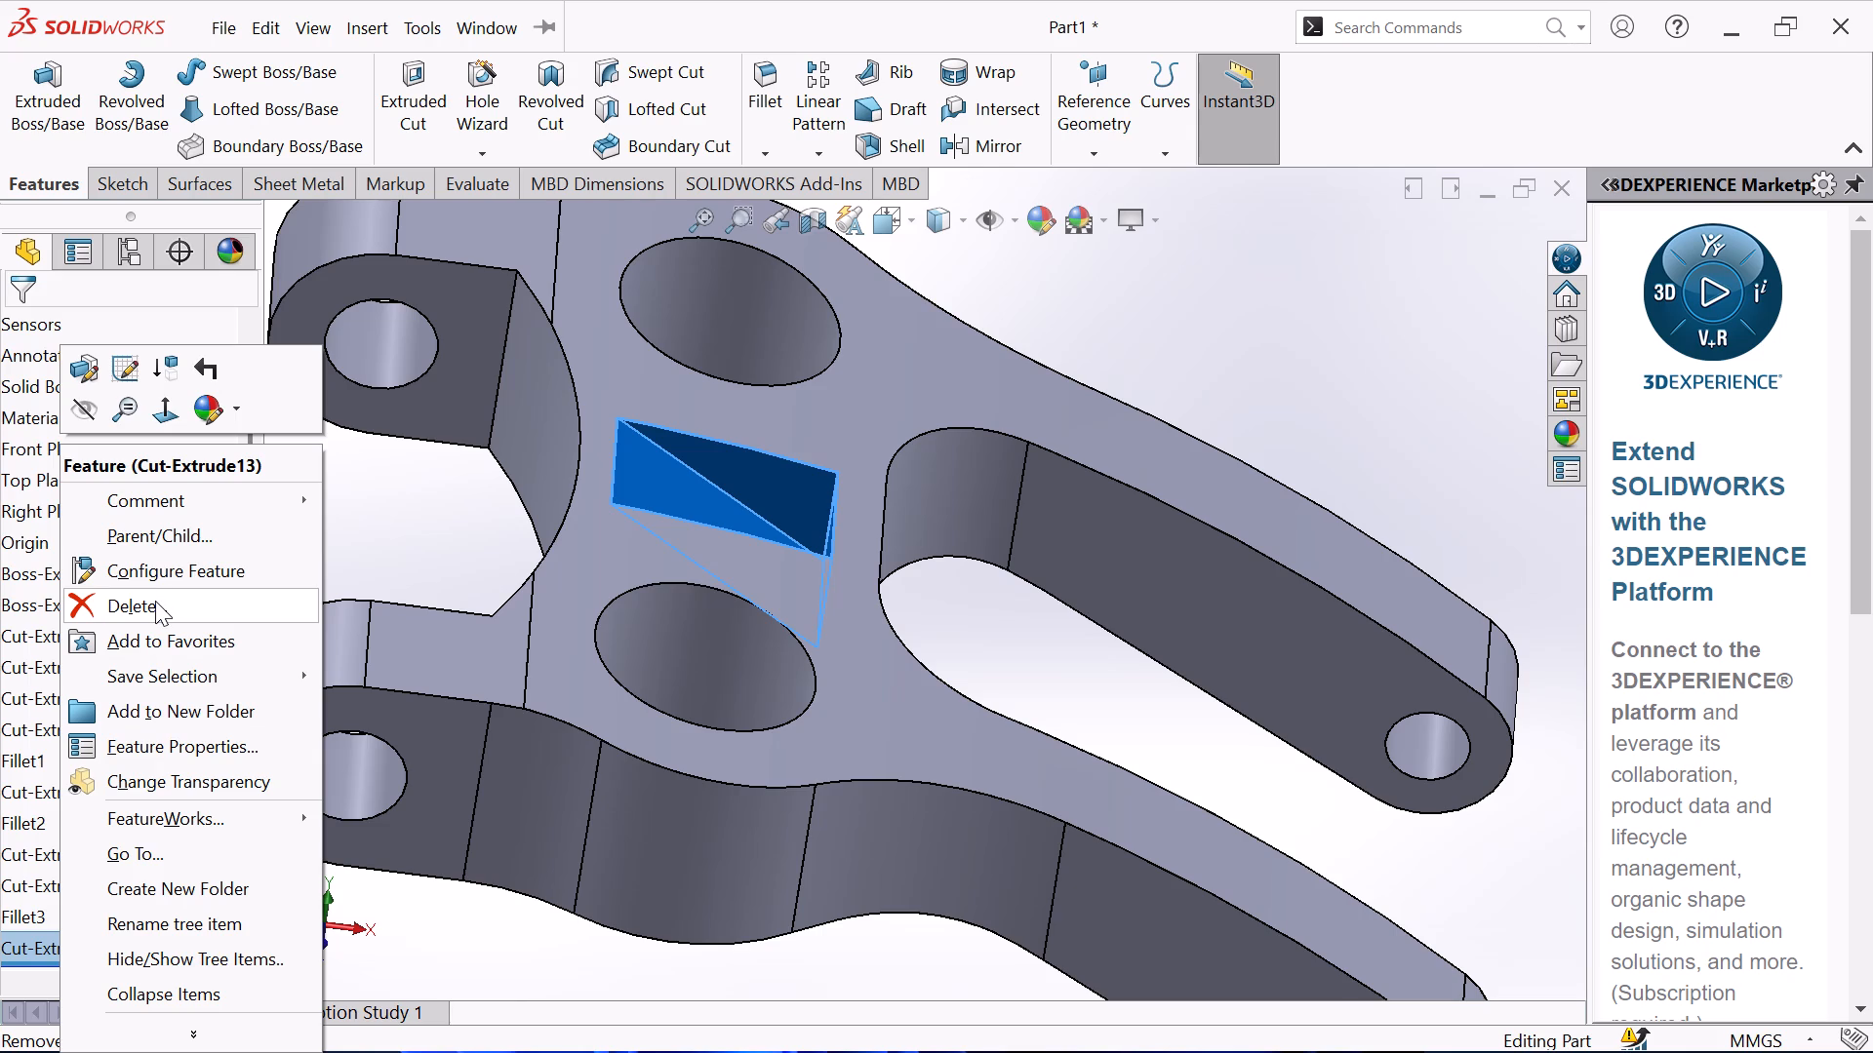
click(155, 601)
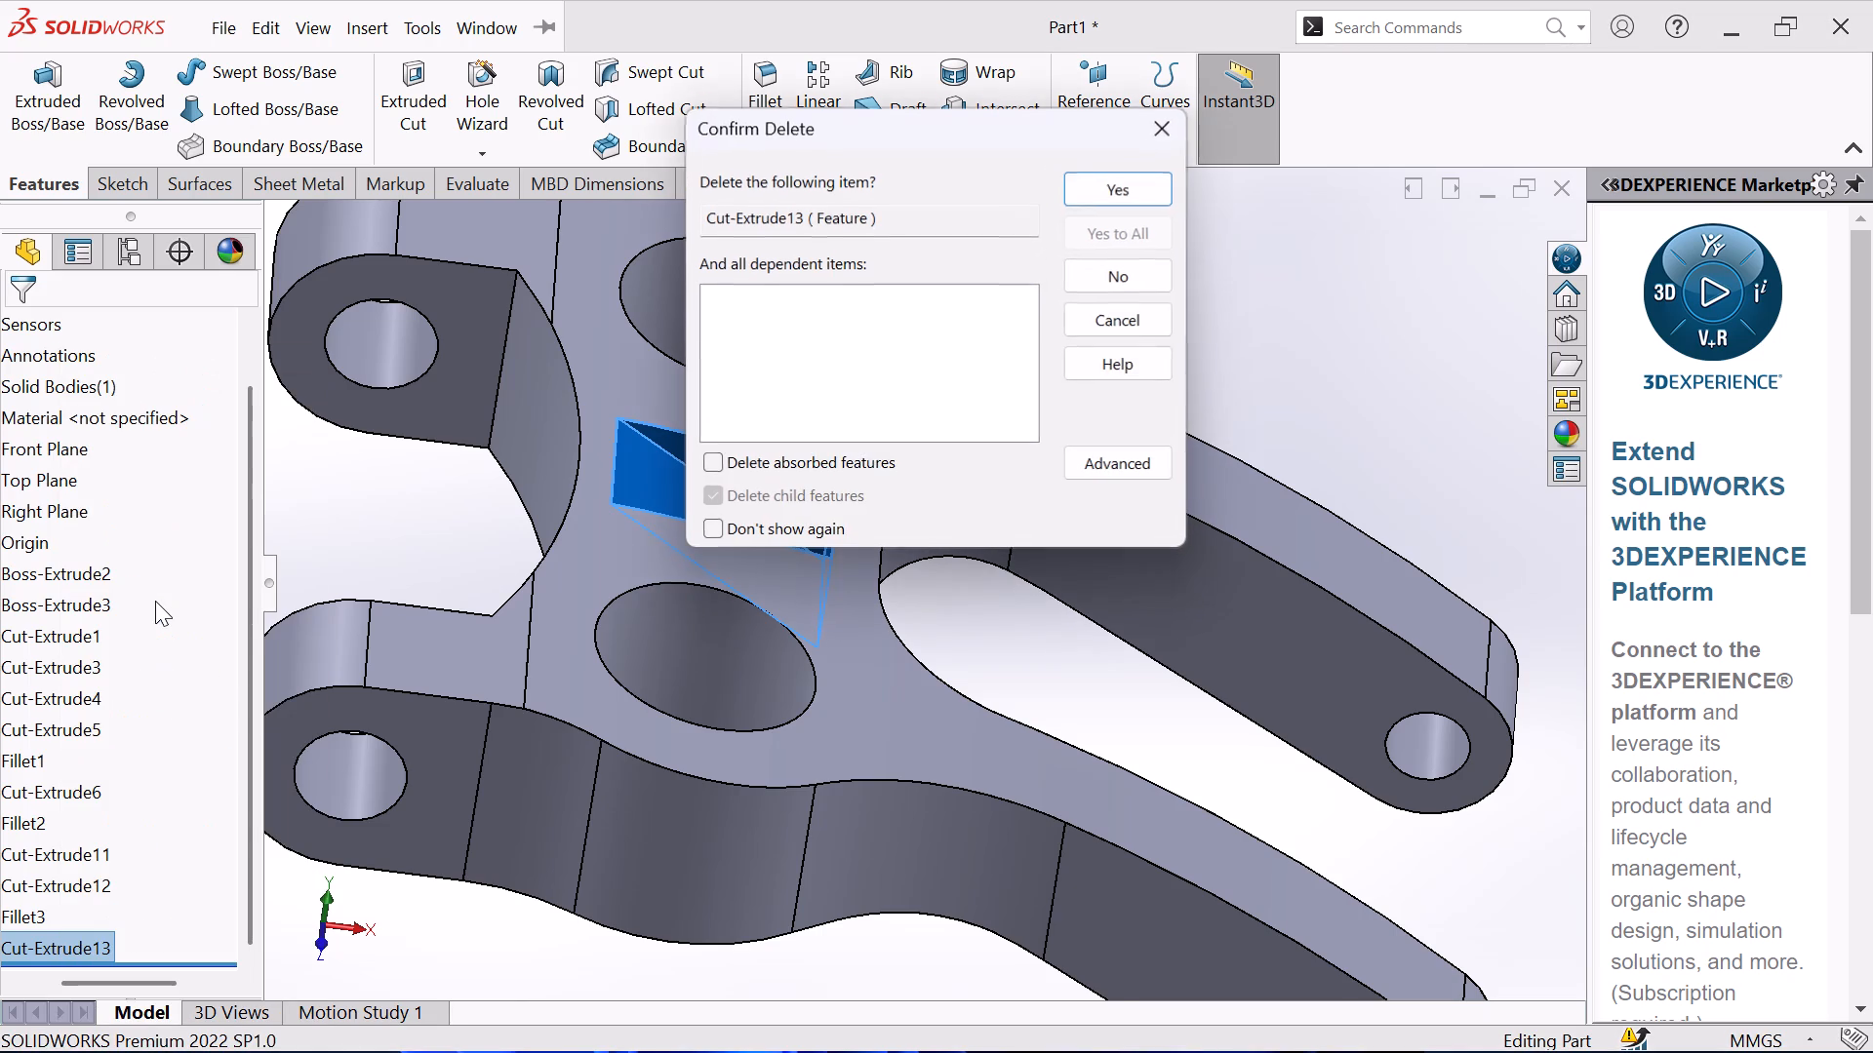
click(1154, 186)
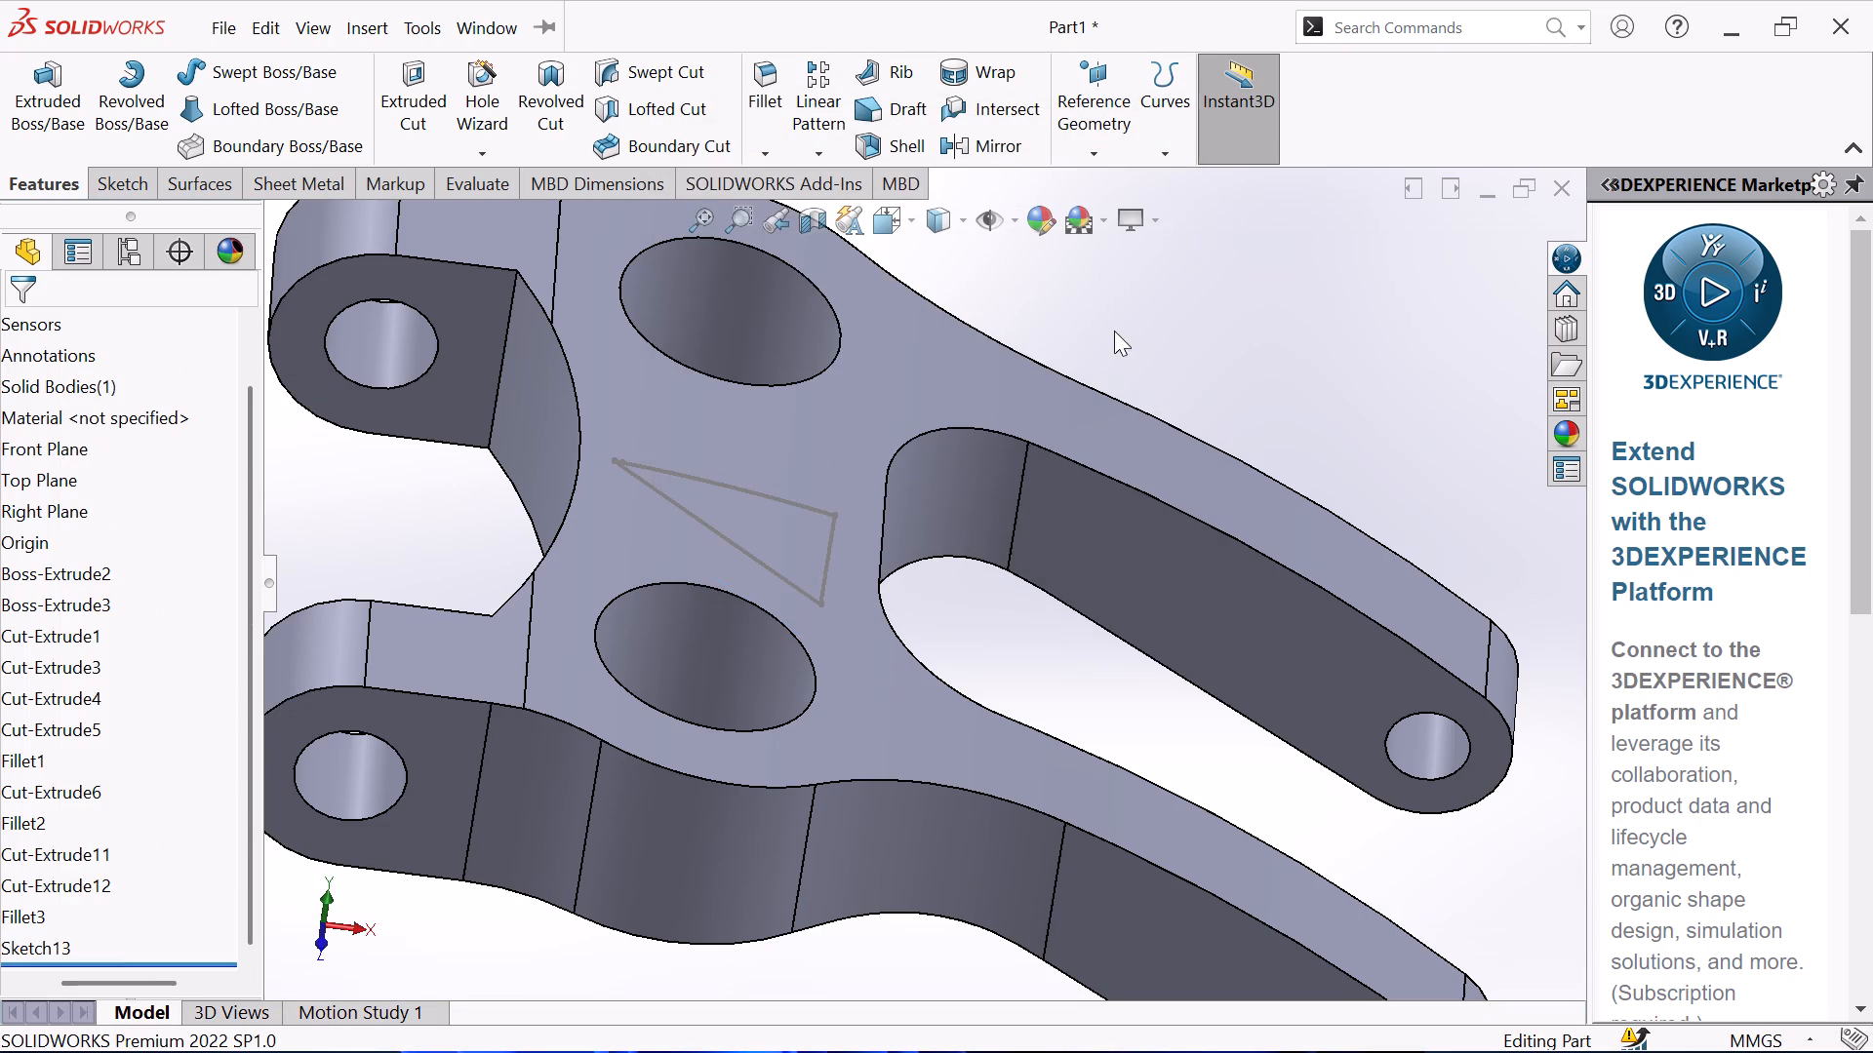
Hide the leftover triangular sketch on the lever's upper face.
right_click(783, 500)
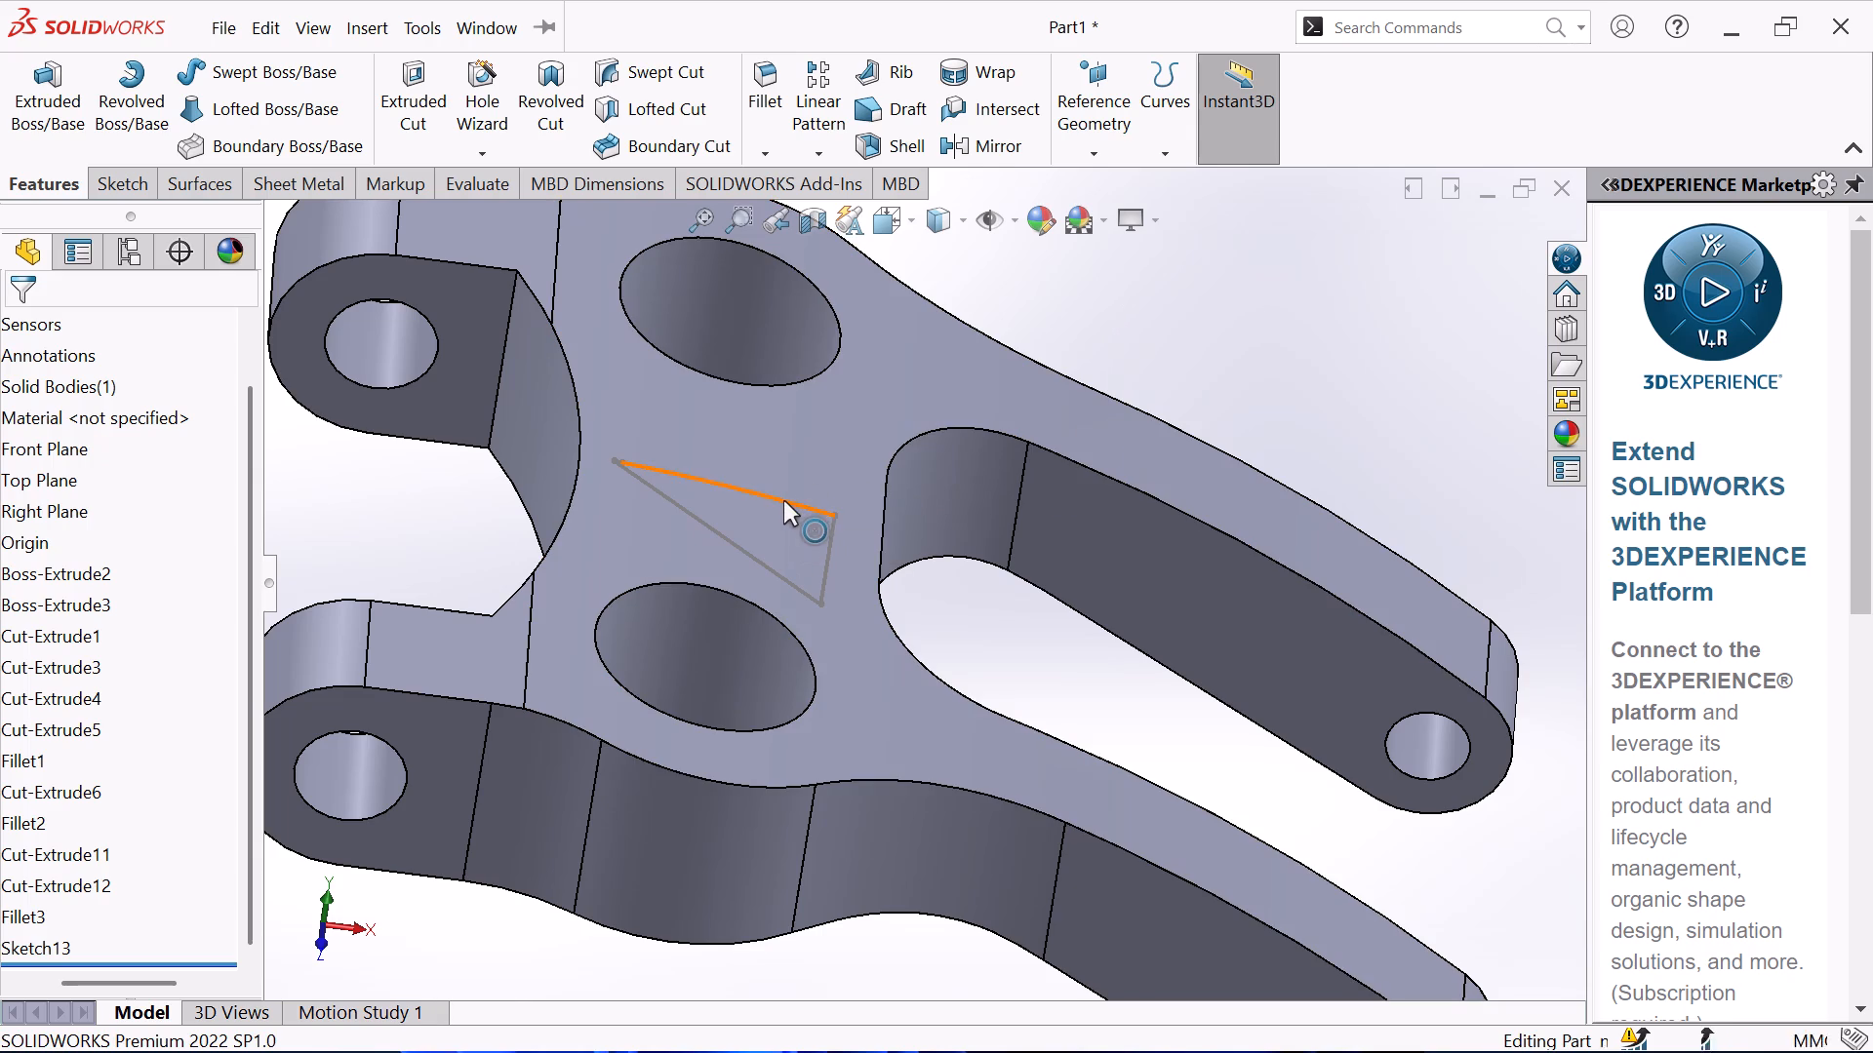
click(843, 476)
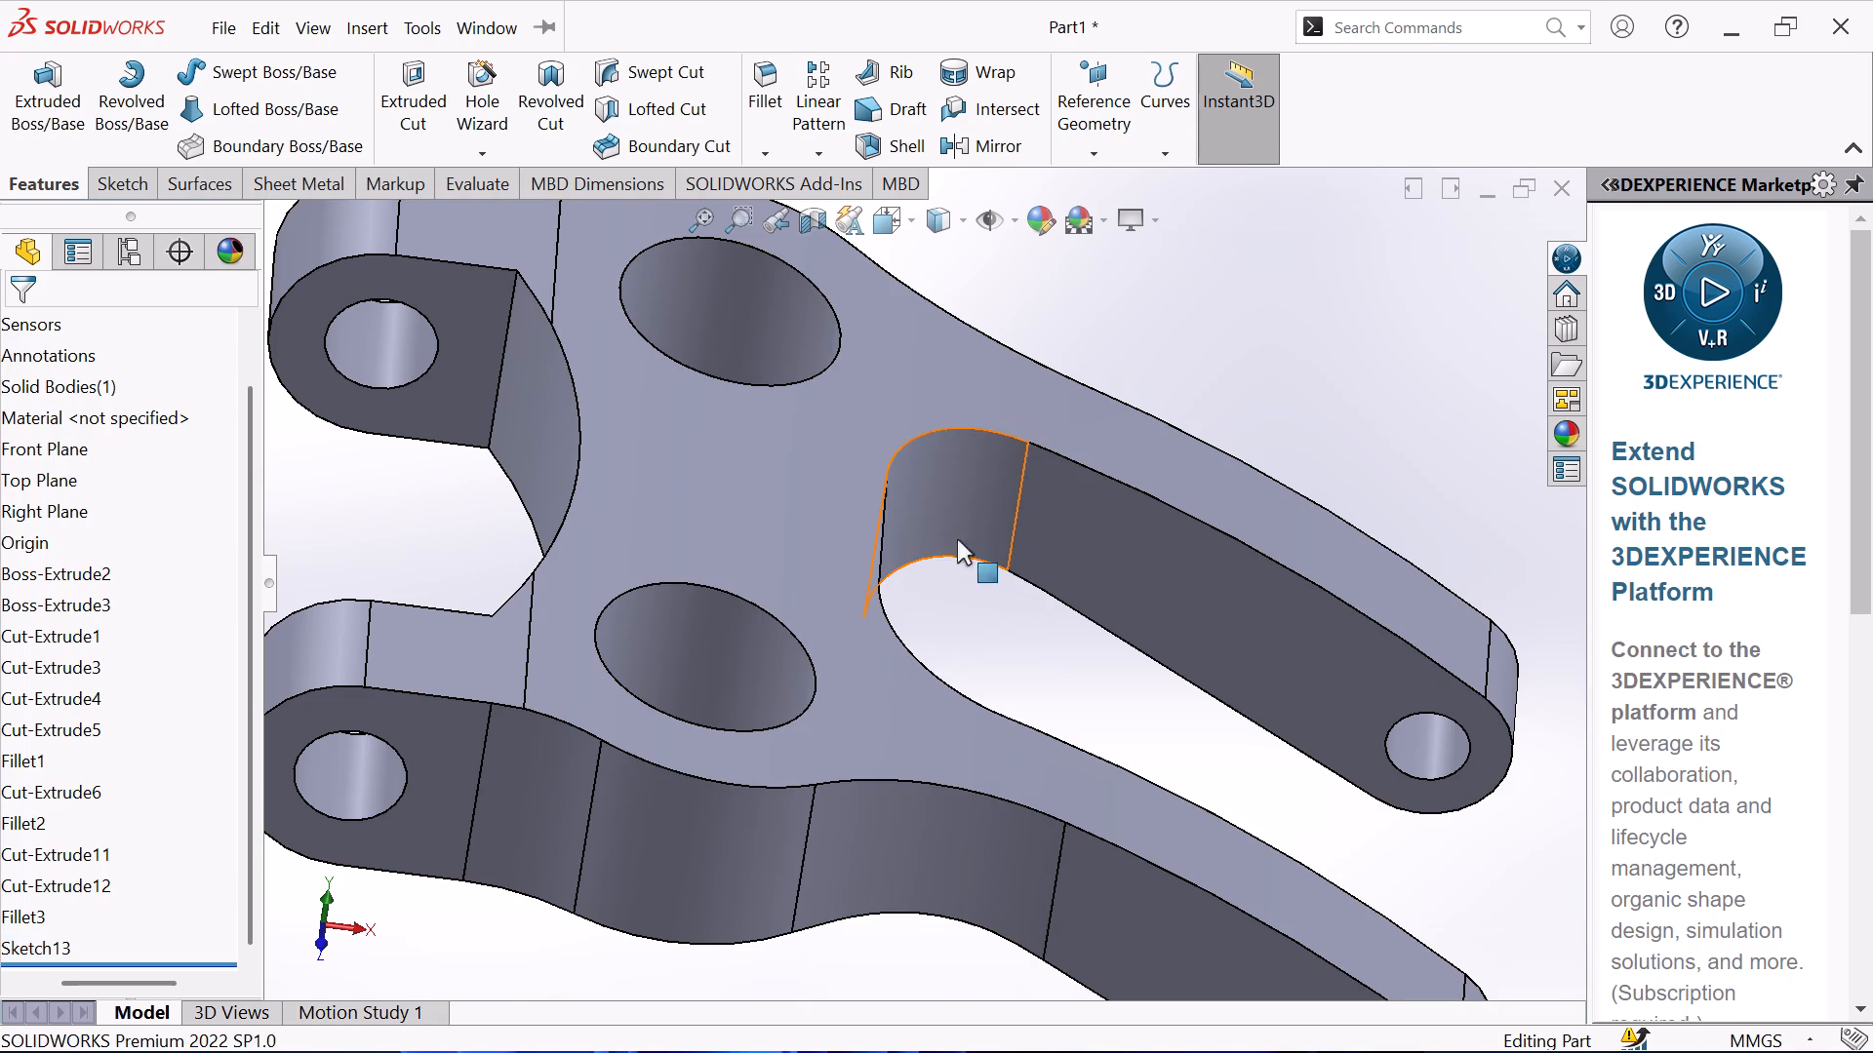
click(1016, 660)
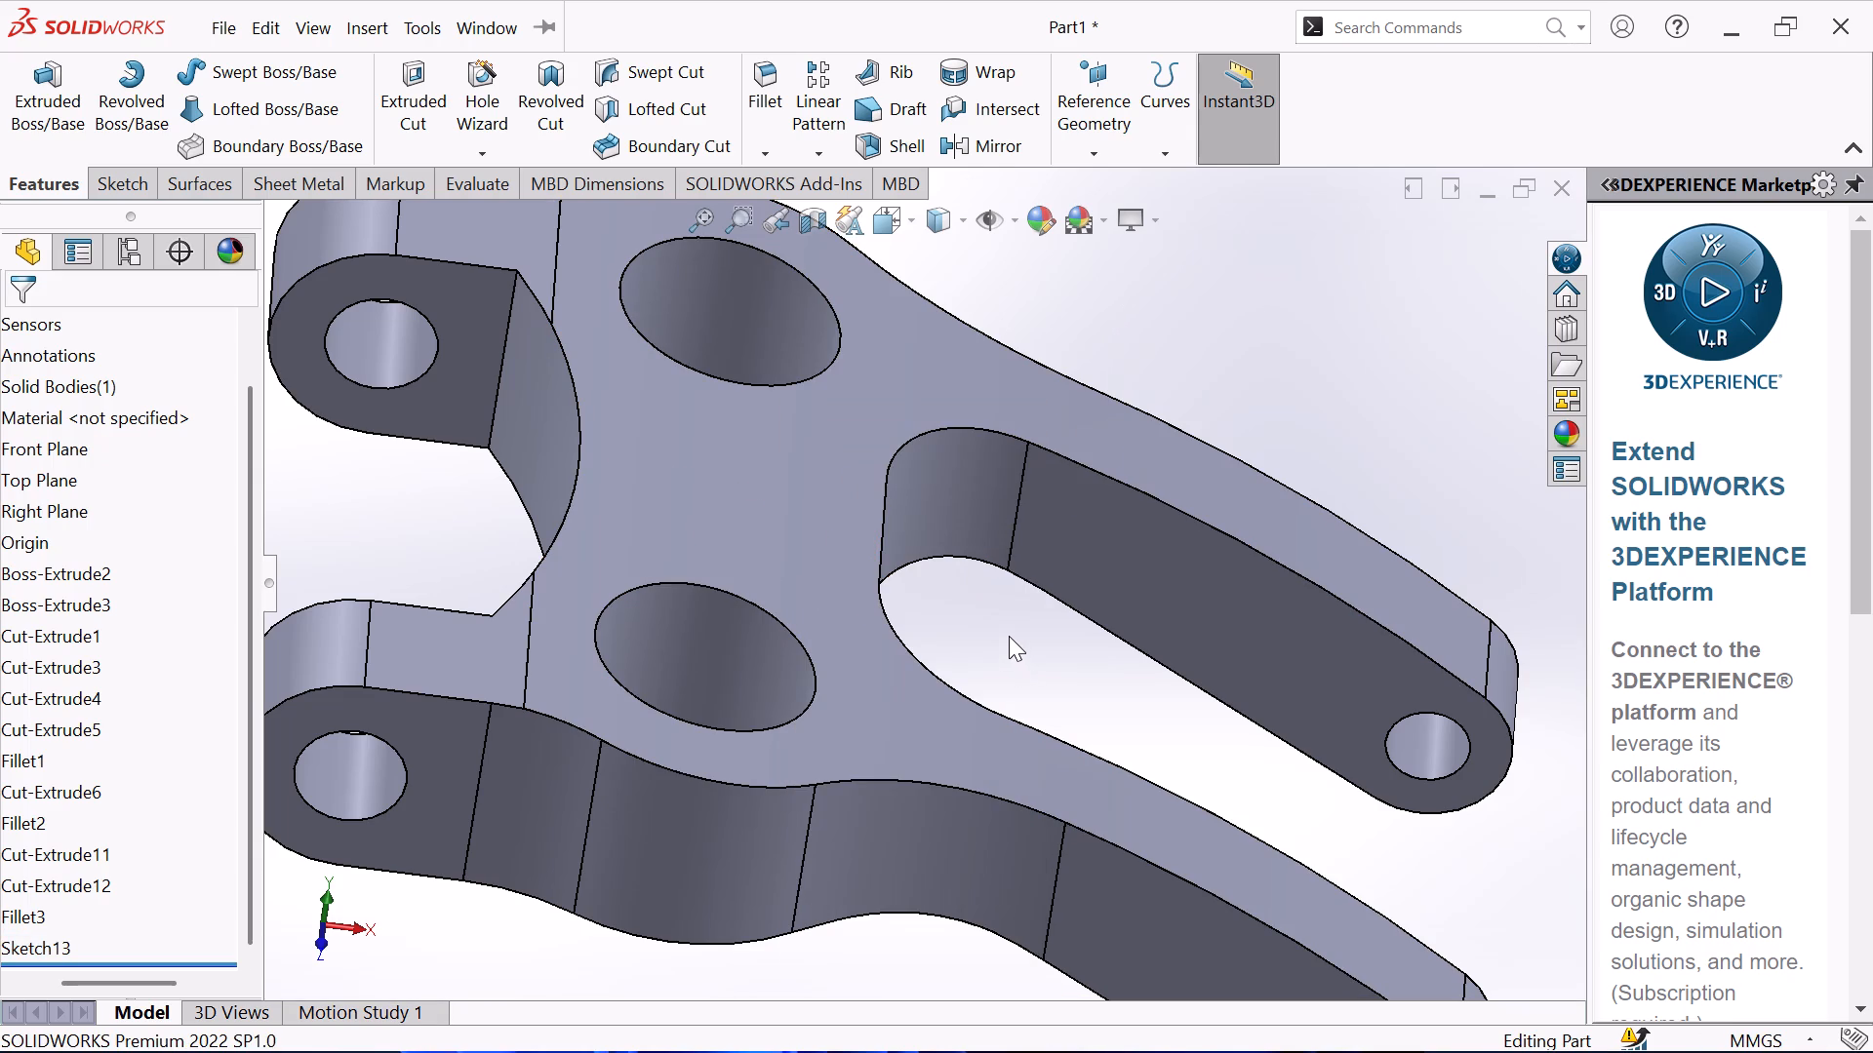
Start a sketch on the Front Plane and convert the vertical edge at the fork slot's inner end into a sketch line.
click(111, 194)
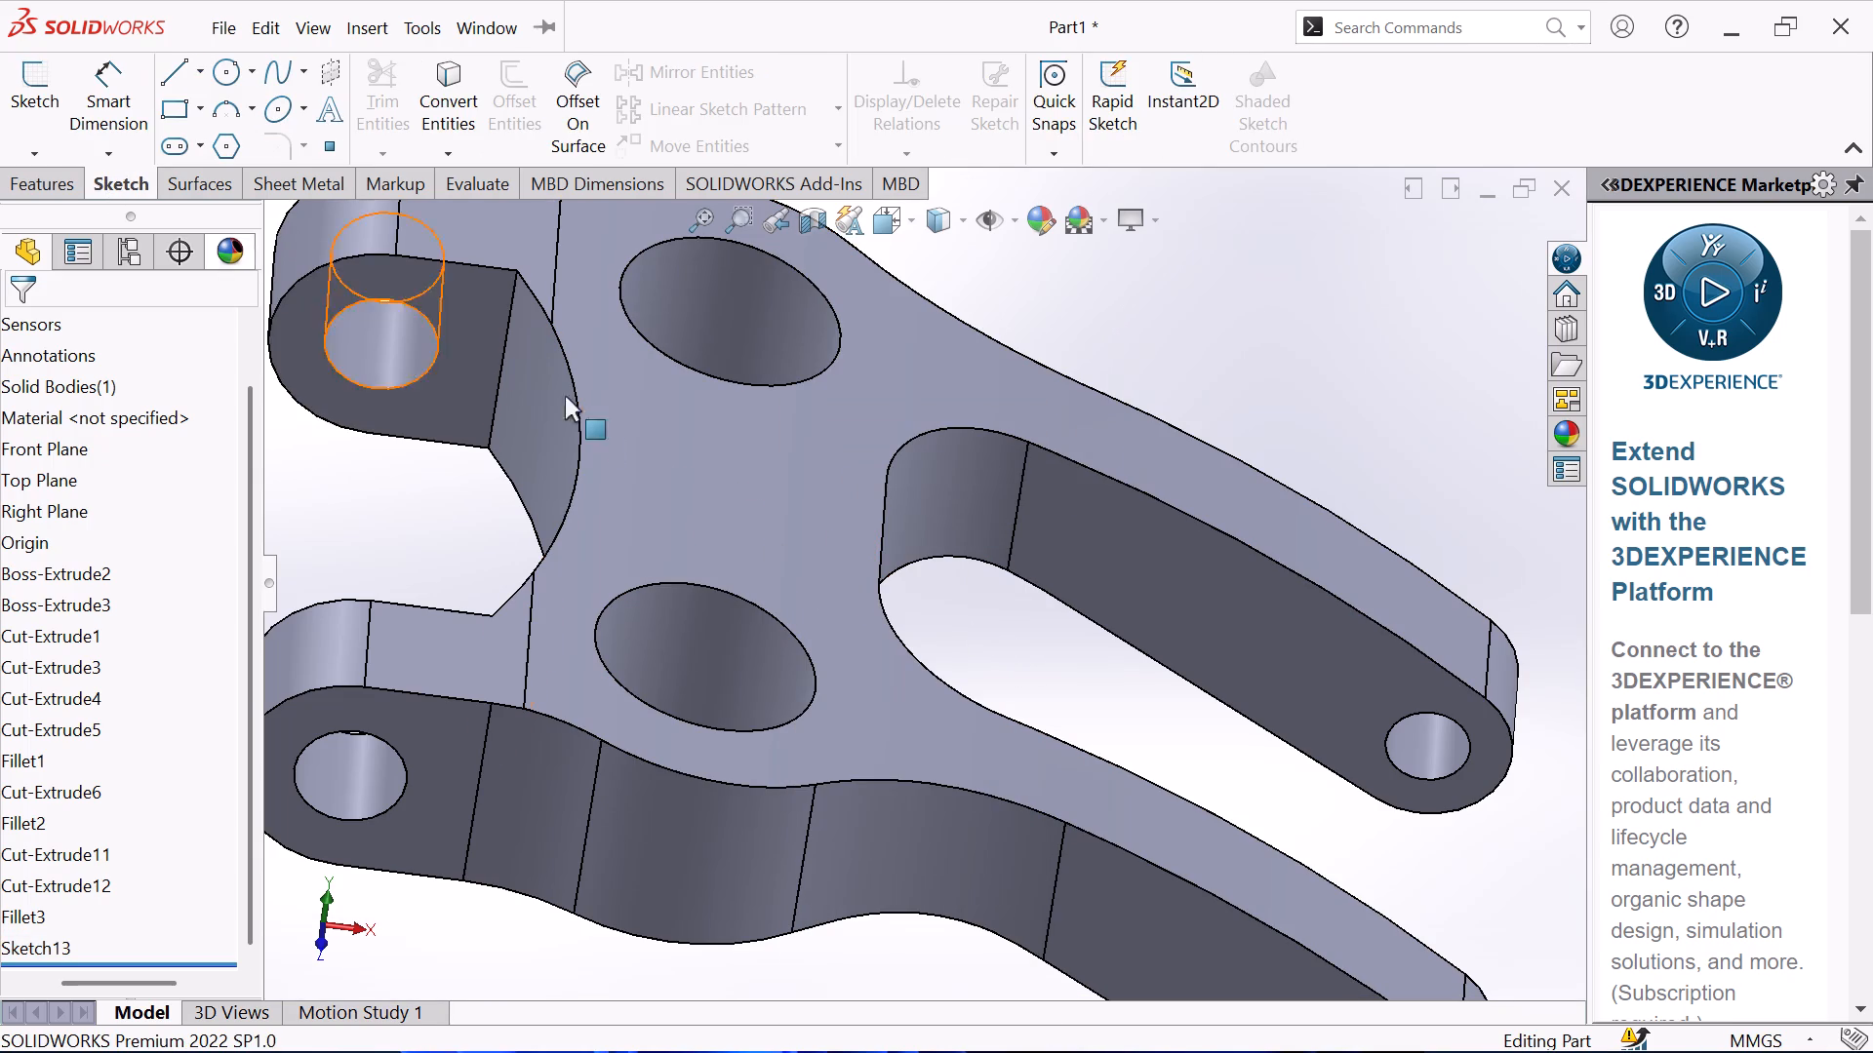
click(50, 448)
click(29, 97)
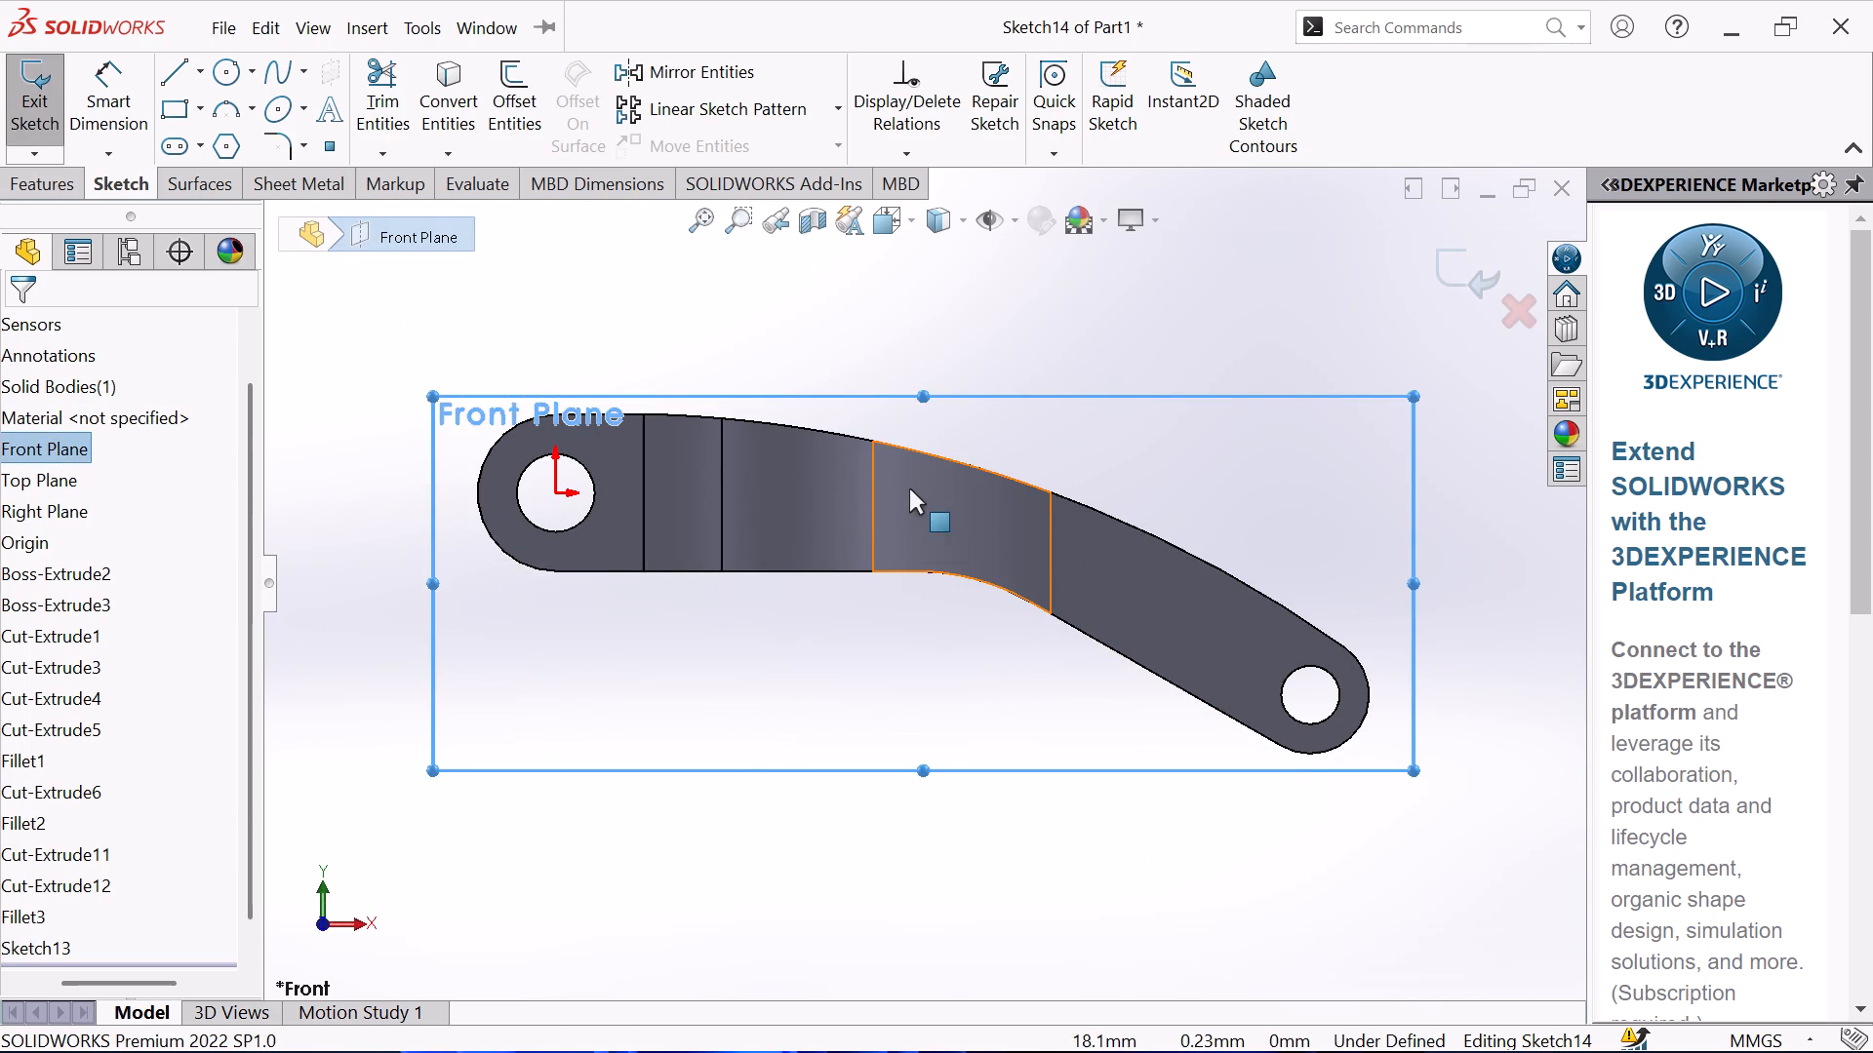
scroll(908, 488, down, 2)
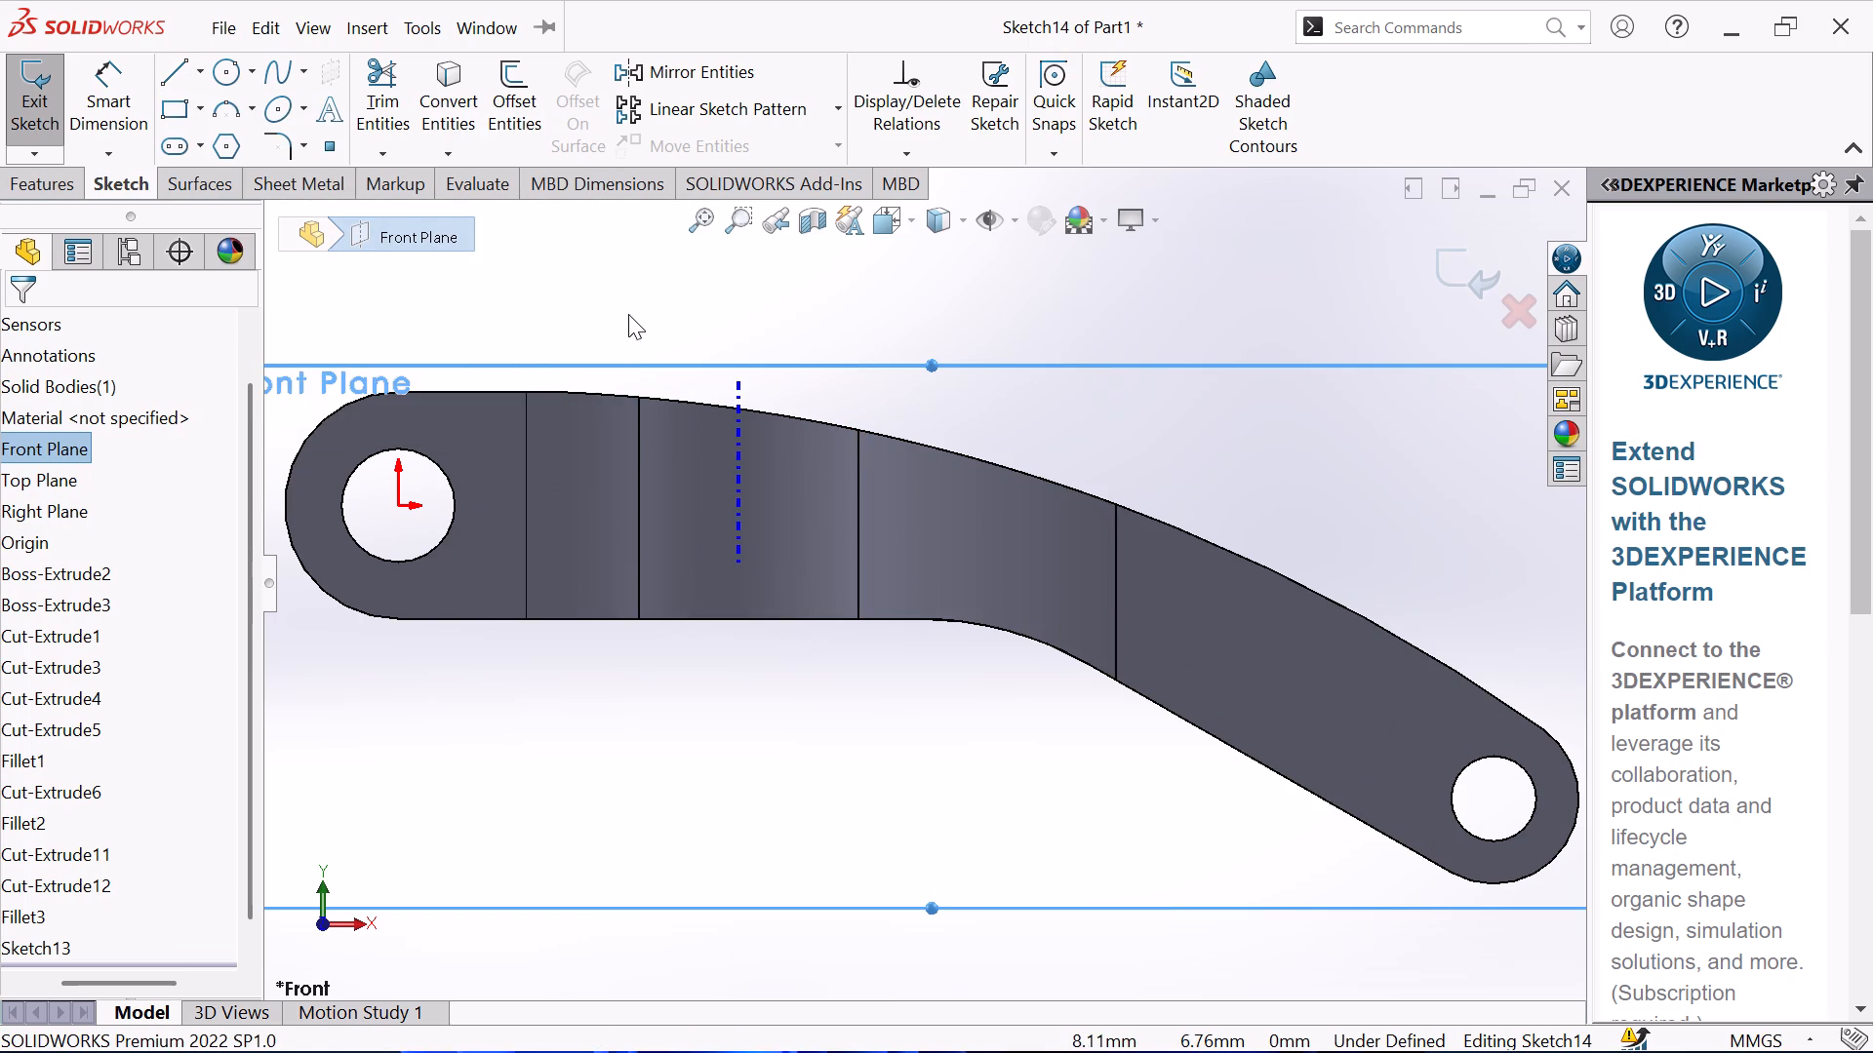
middle_drag(625, 318, 625, 365)
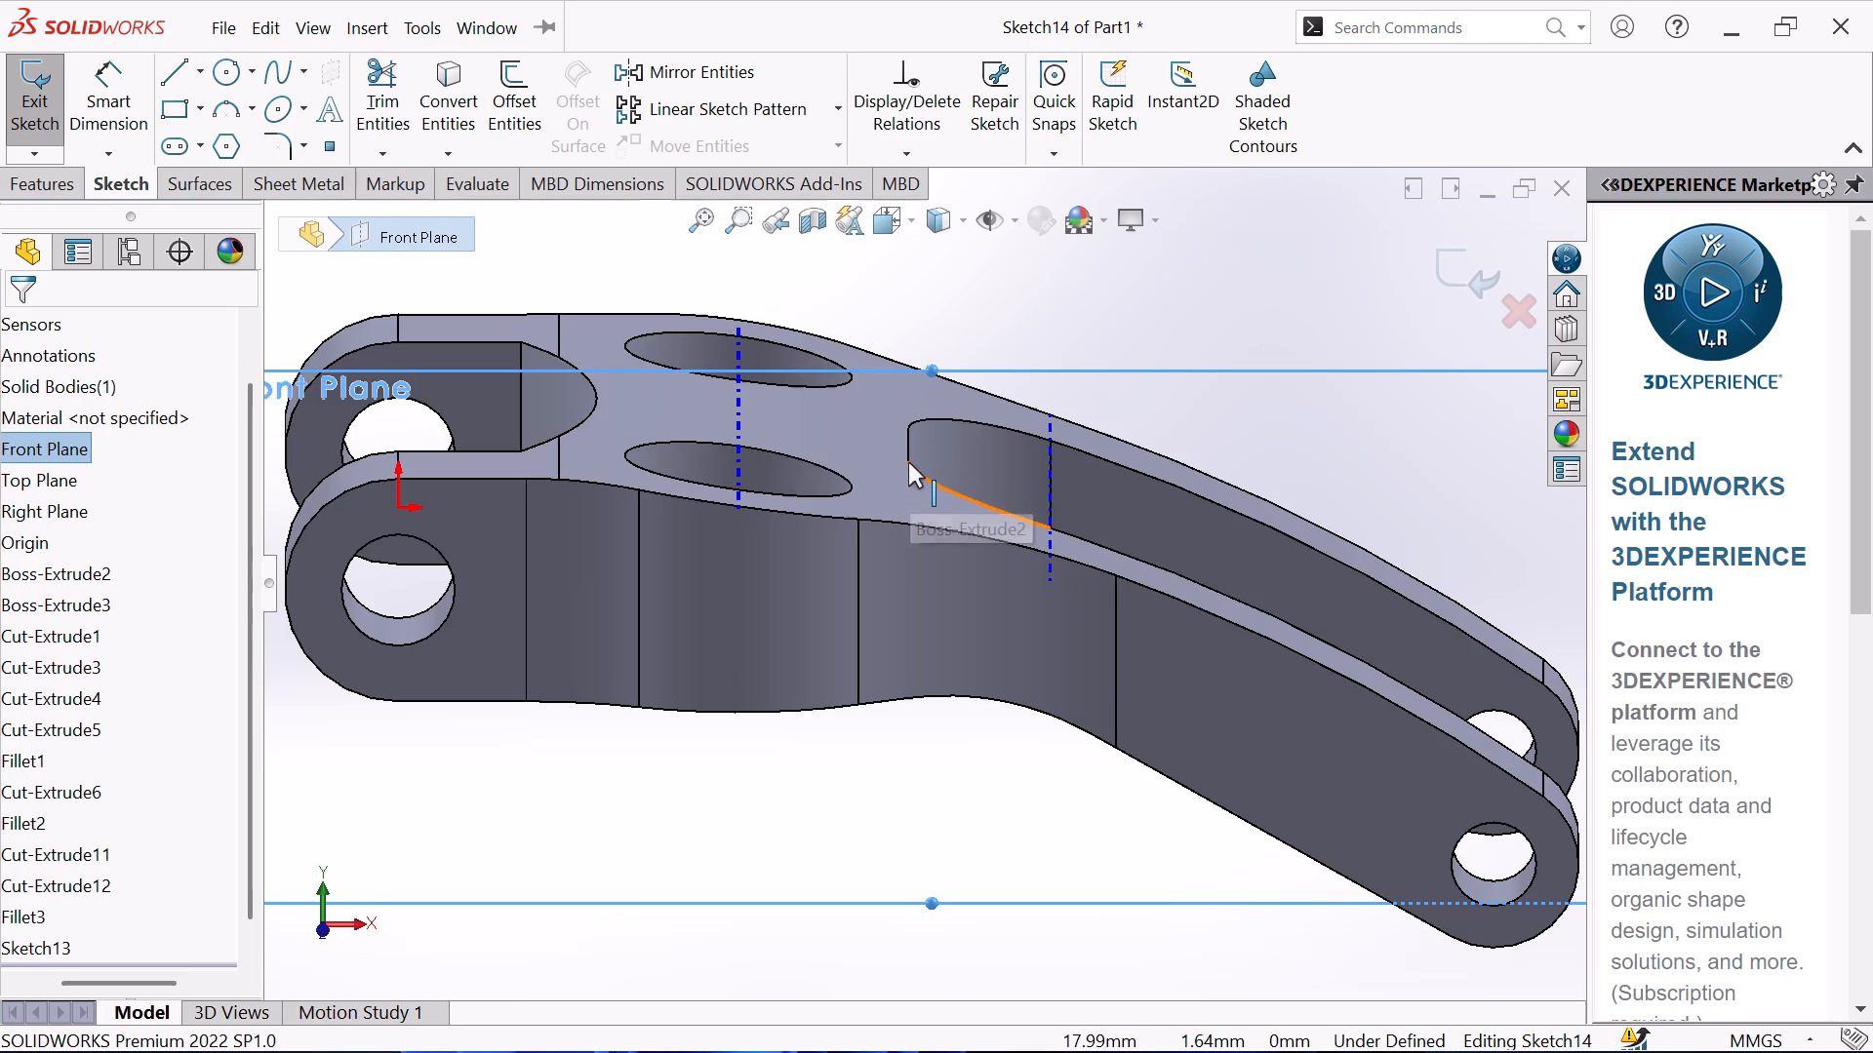
click(908, 455)
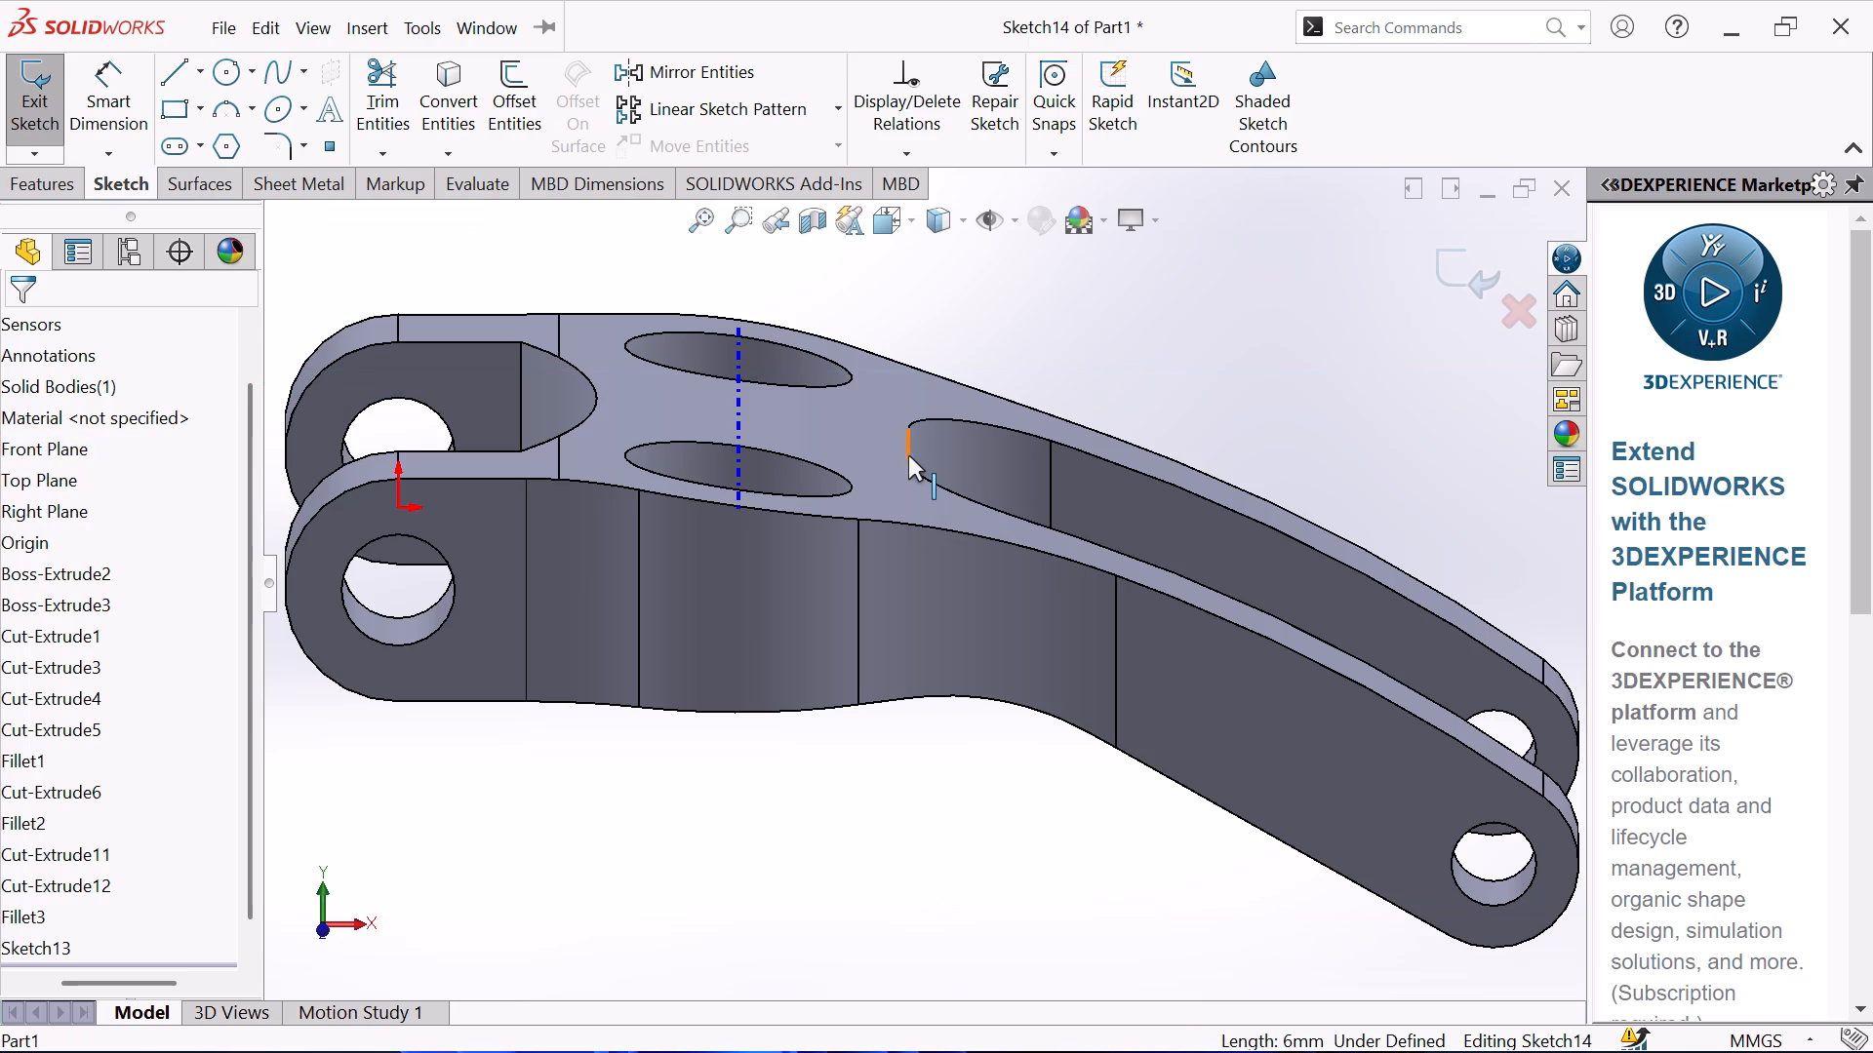
click(434, 108)
click(1143, 402)
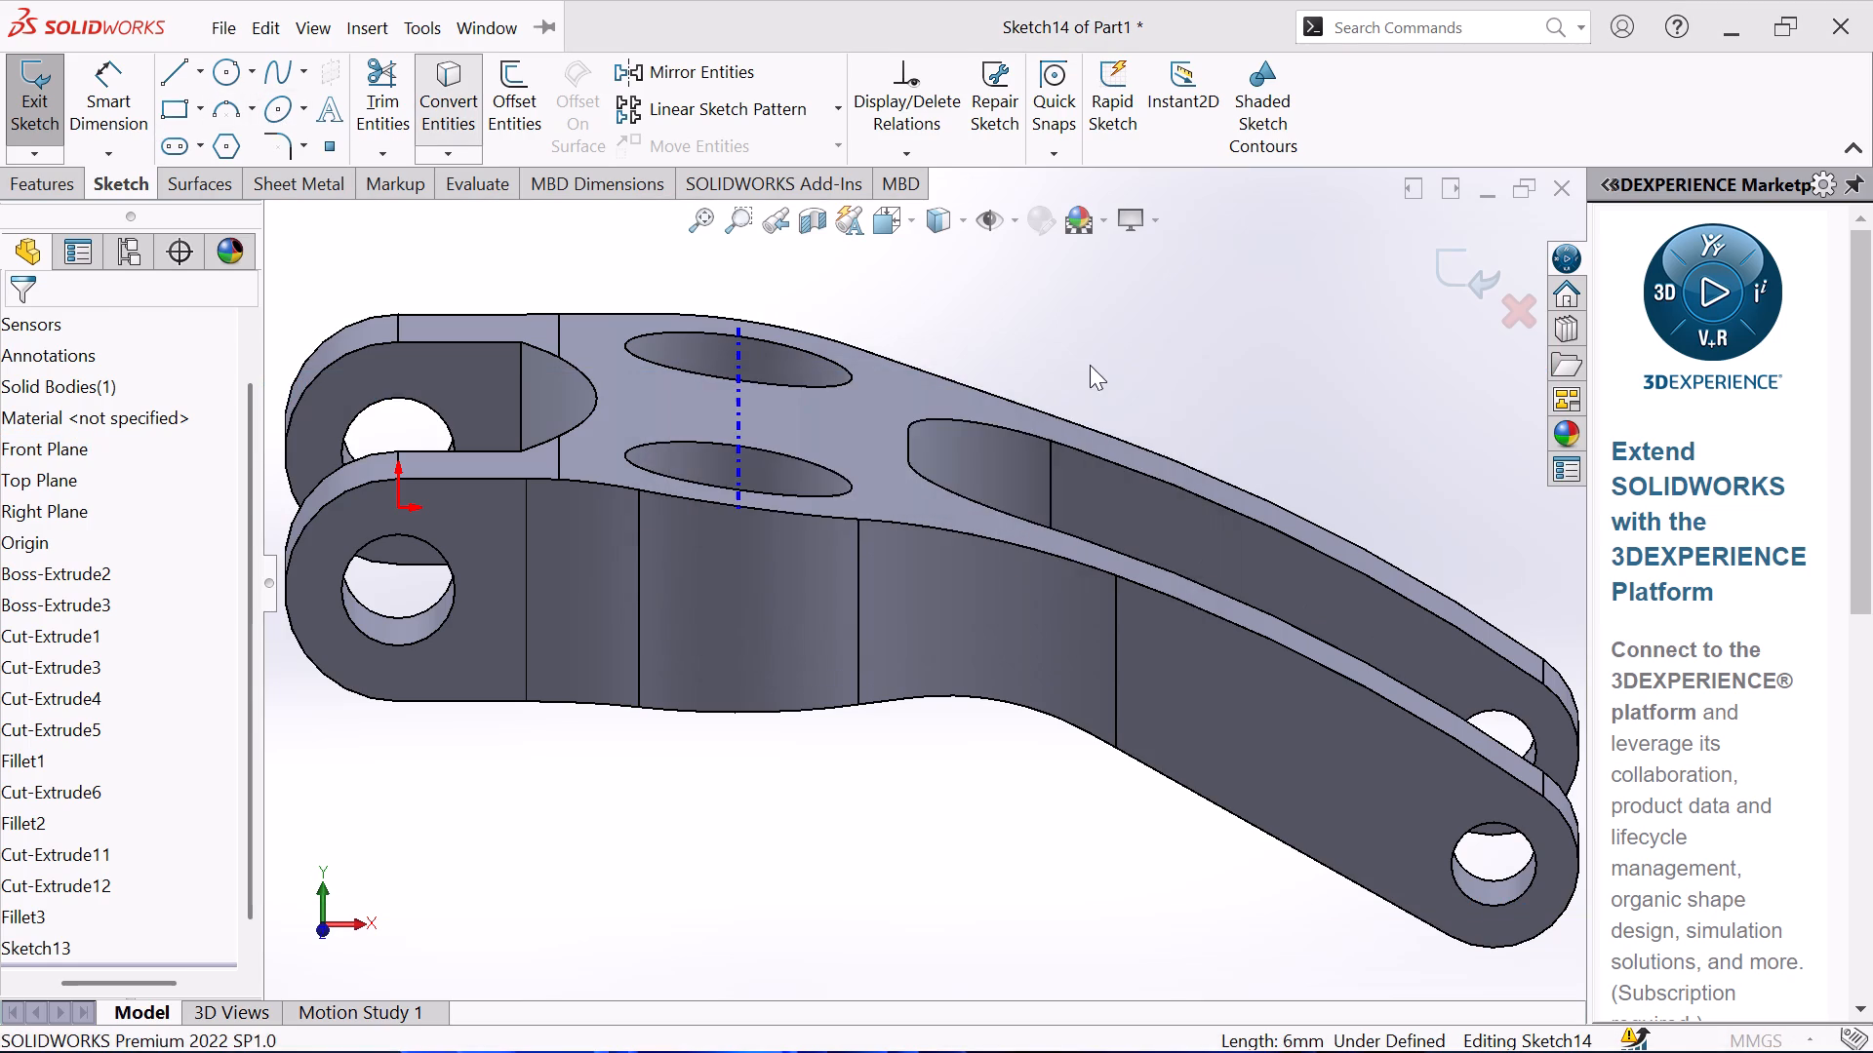
middle_drag(1045, 352, 926, 340)
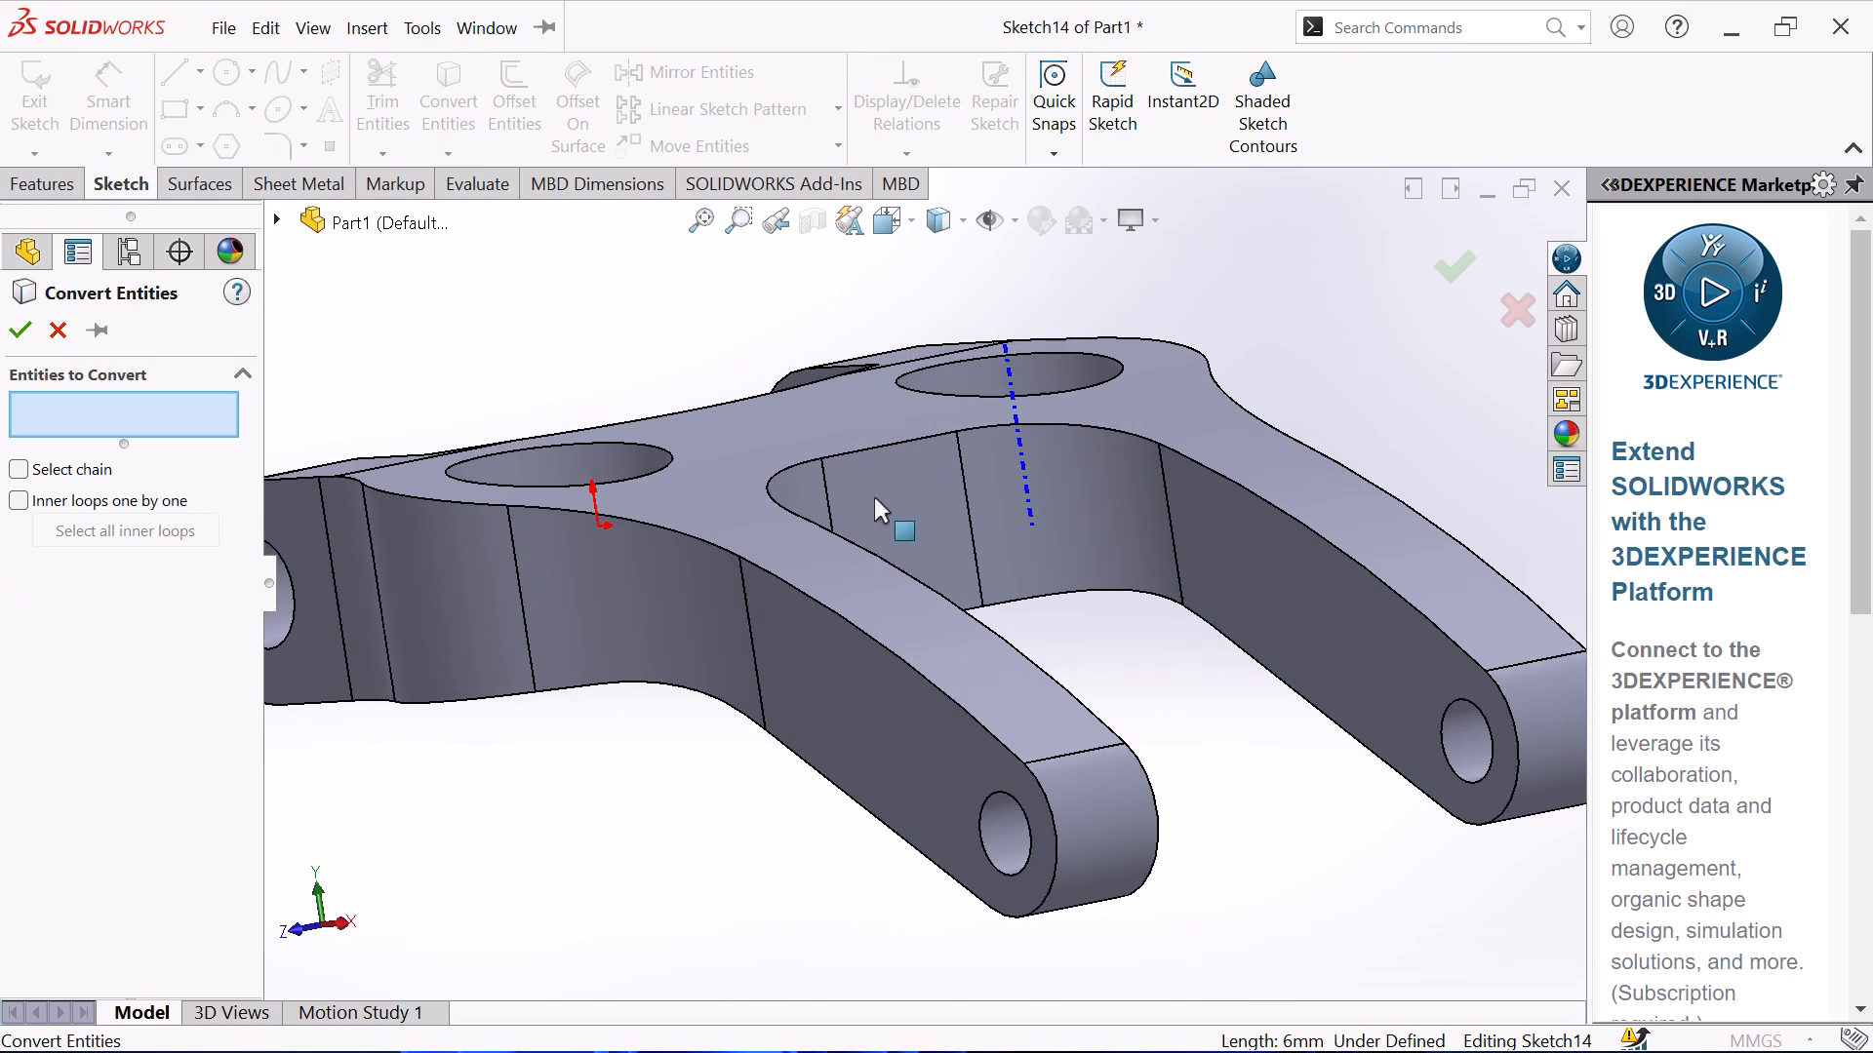
click(822, 485)
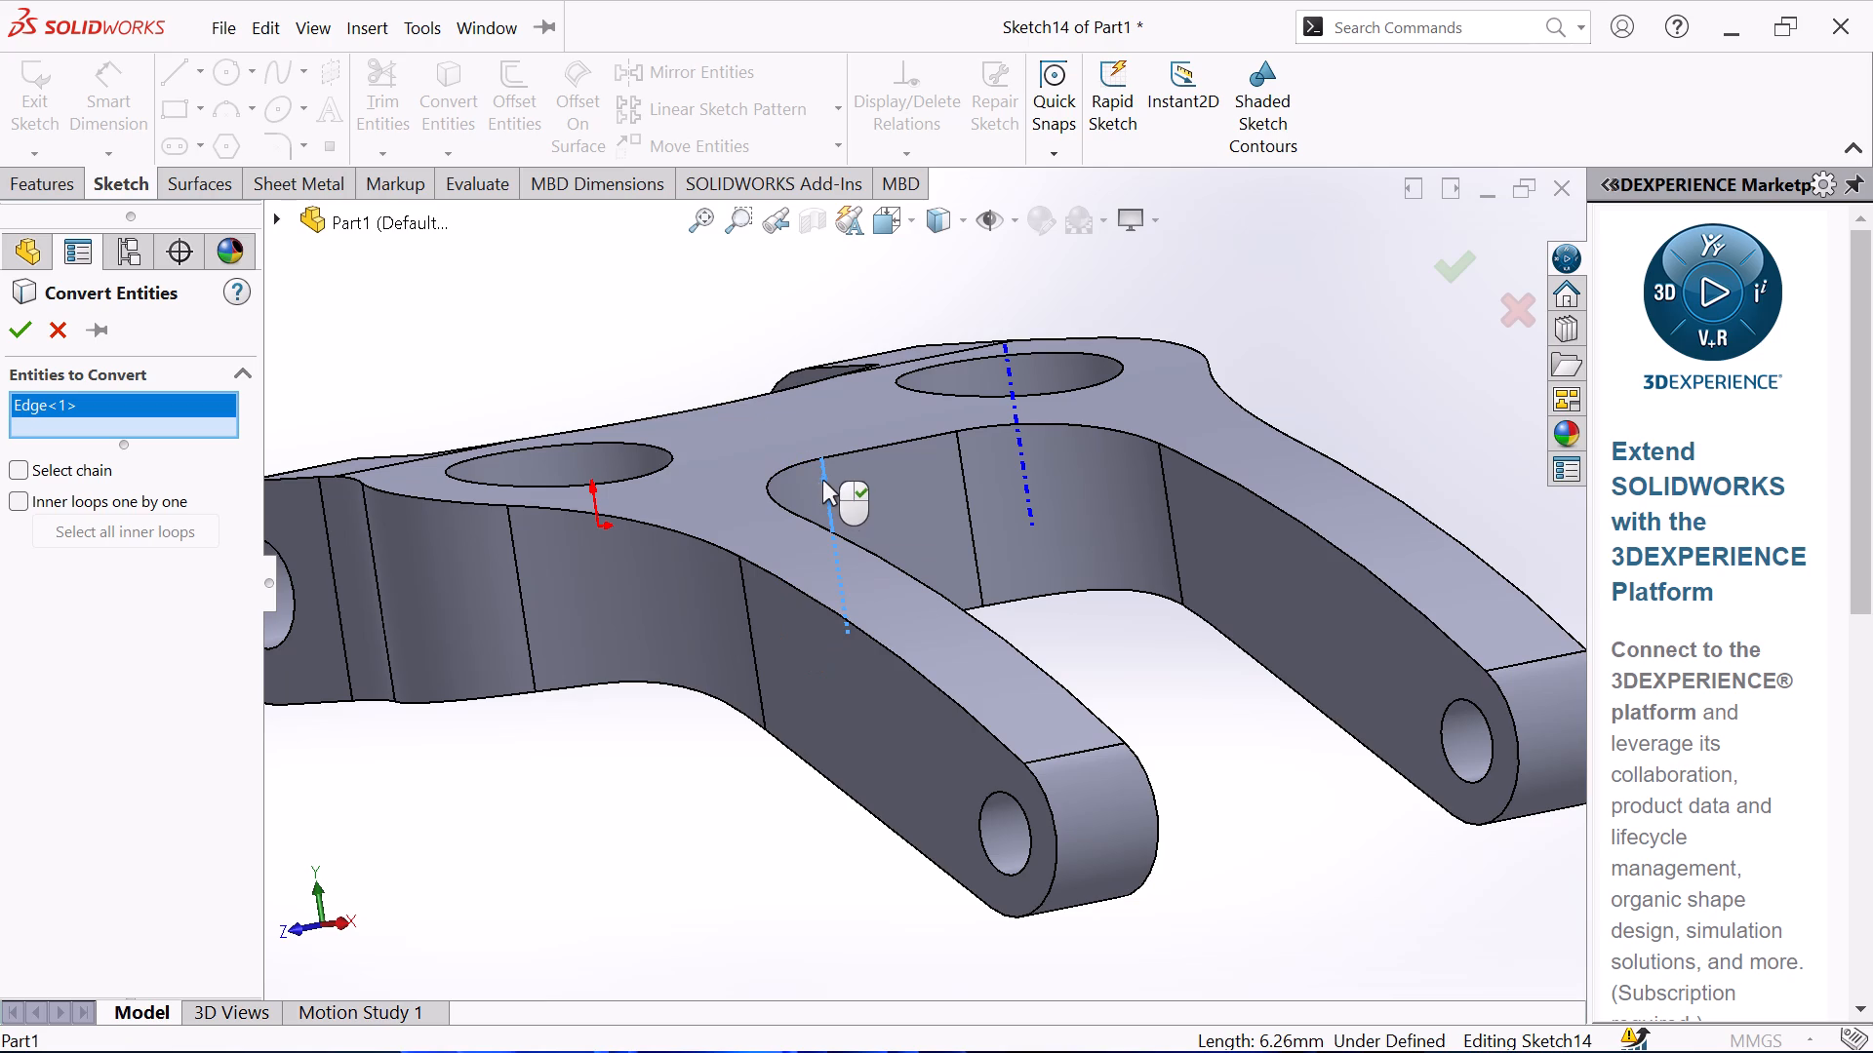
click(10, 338)
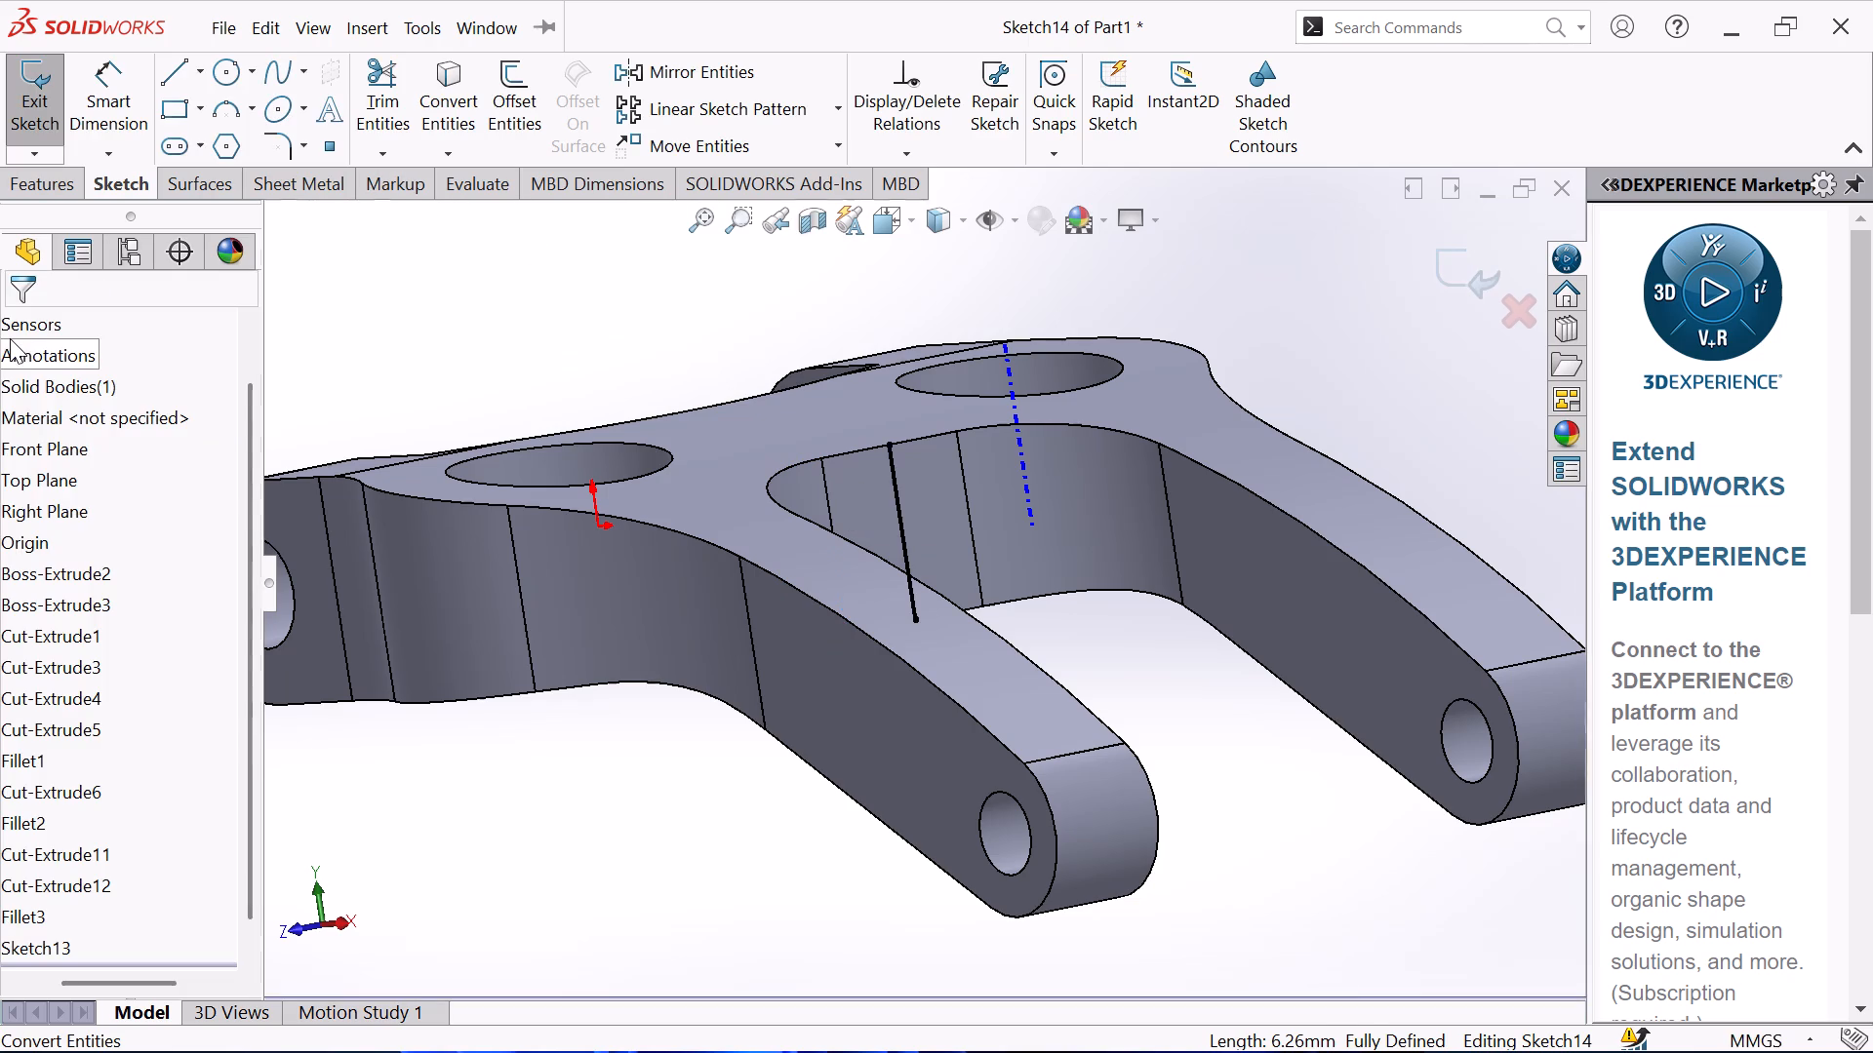
Draw a diagonal from about 4.3 mm below the vertical line's upper end to the lever's upper edge, about 8.2 mm horizontally toward the pivot.
middle_drag(473, 415, 533, 417)
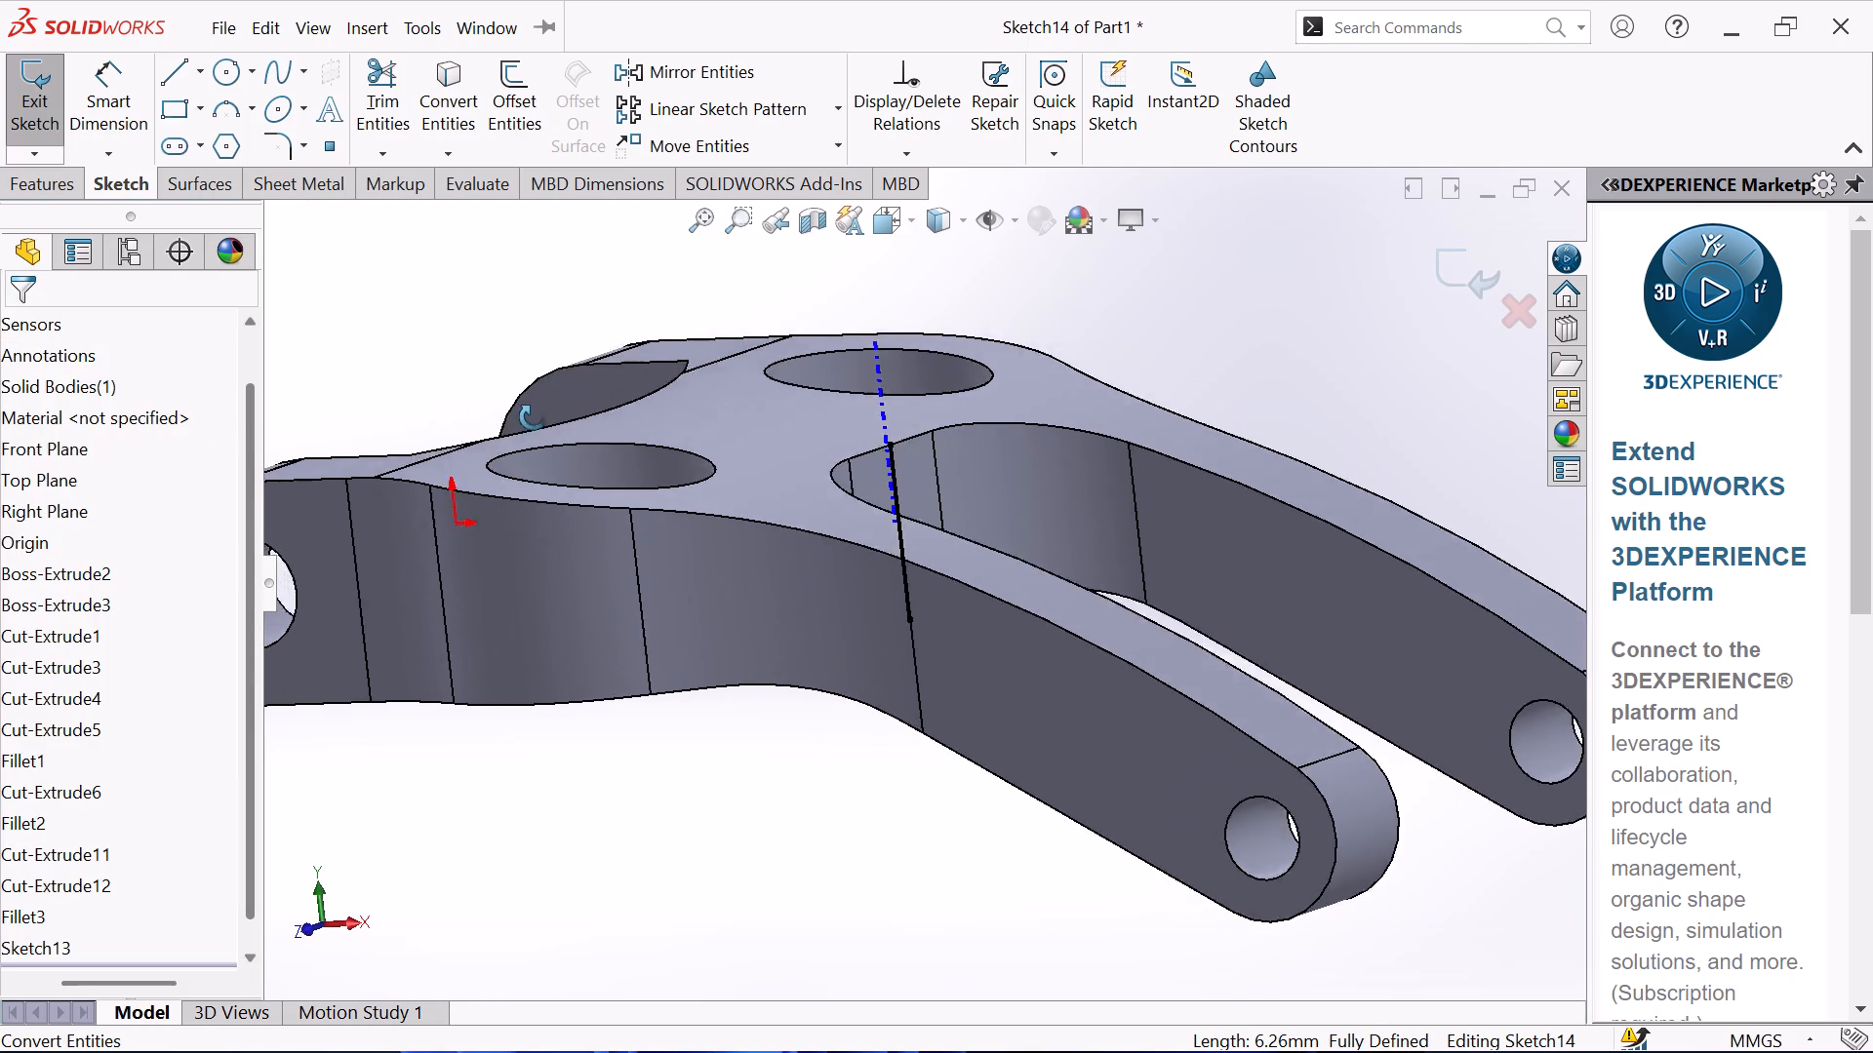
middle_drag(533, 417, 559, 417)
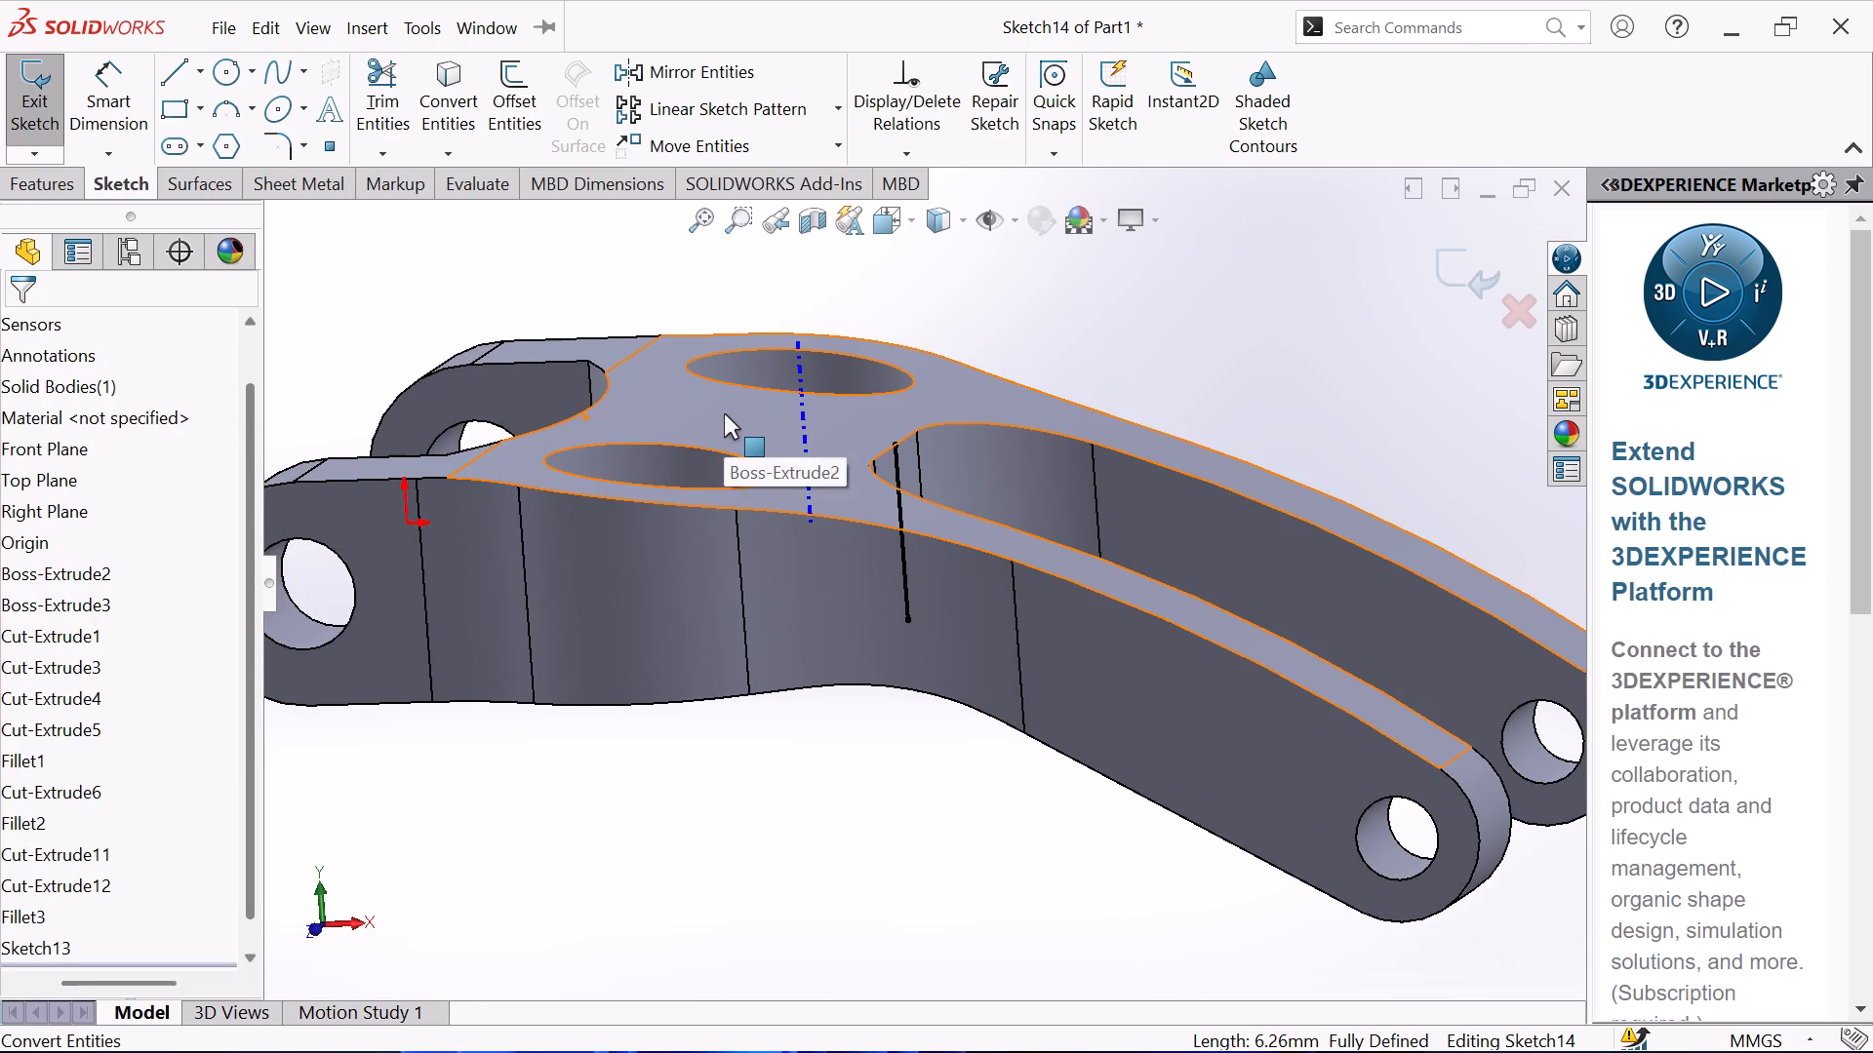
key(ctrl+8)
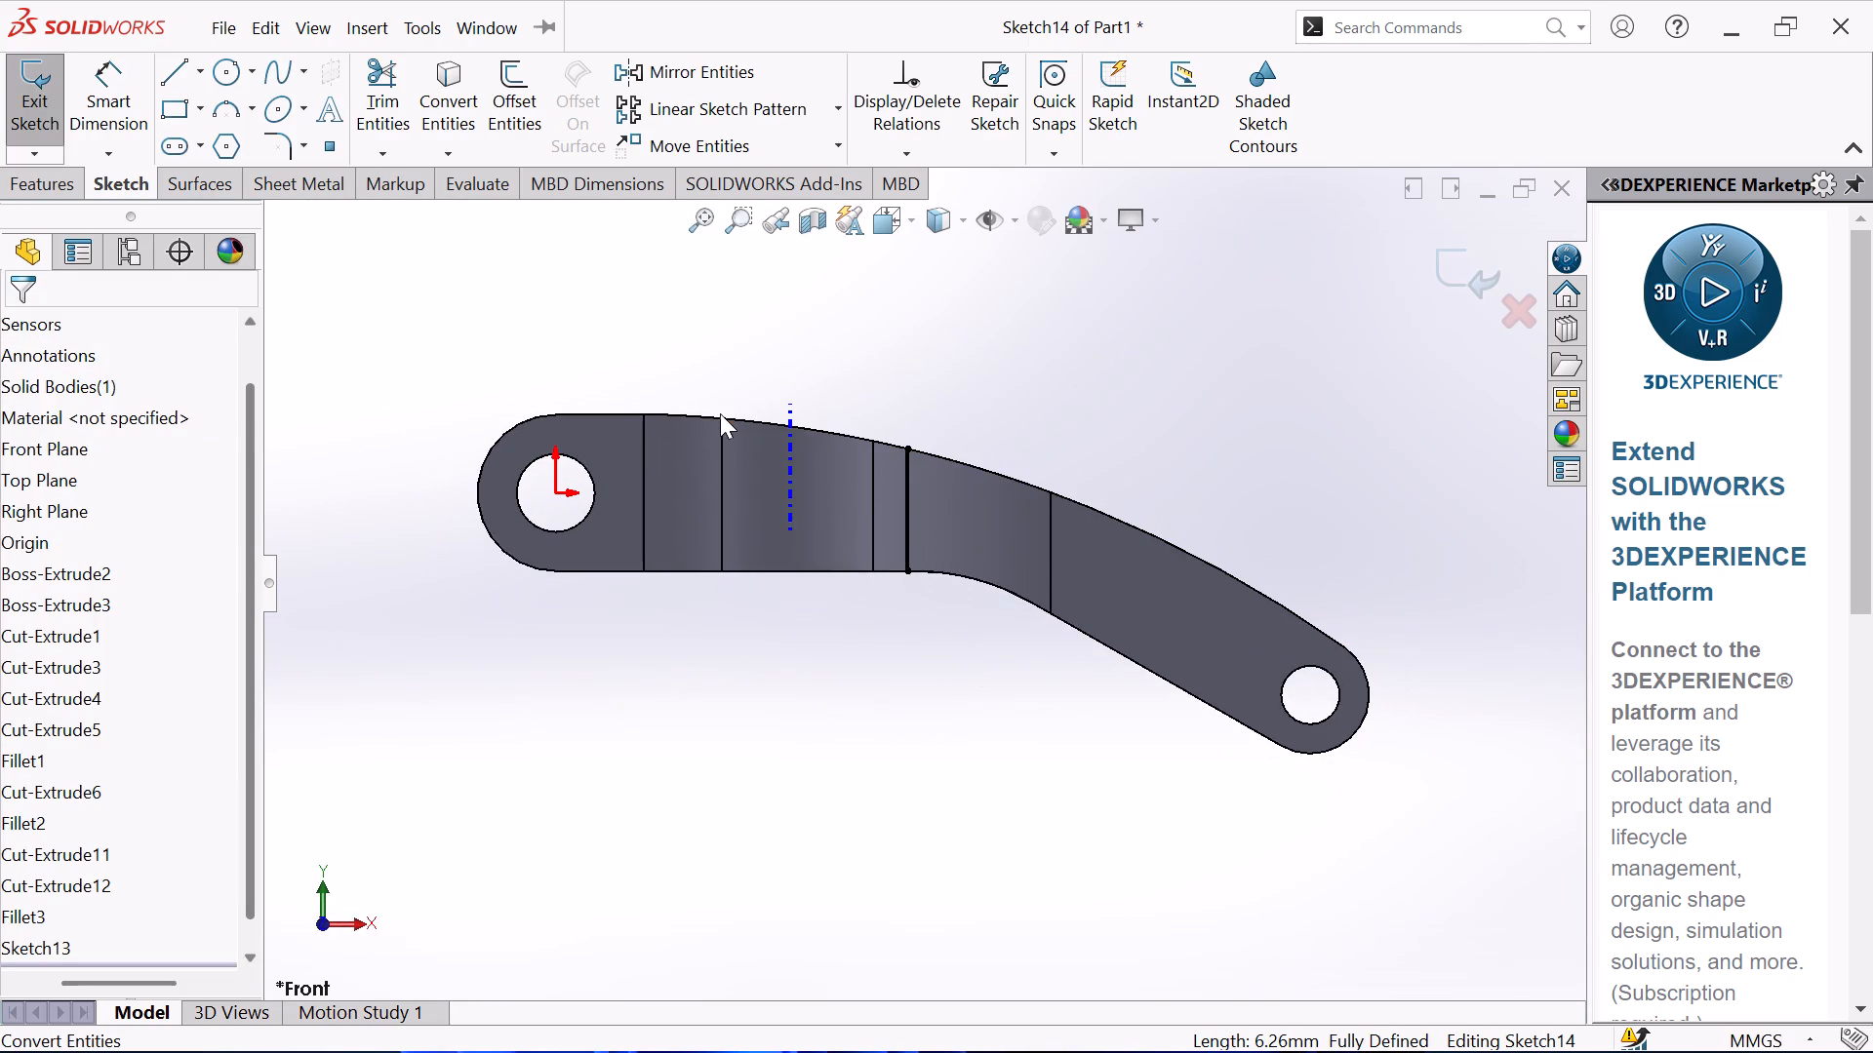
click(177, 84)
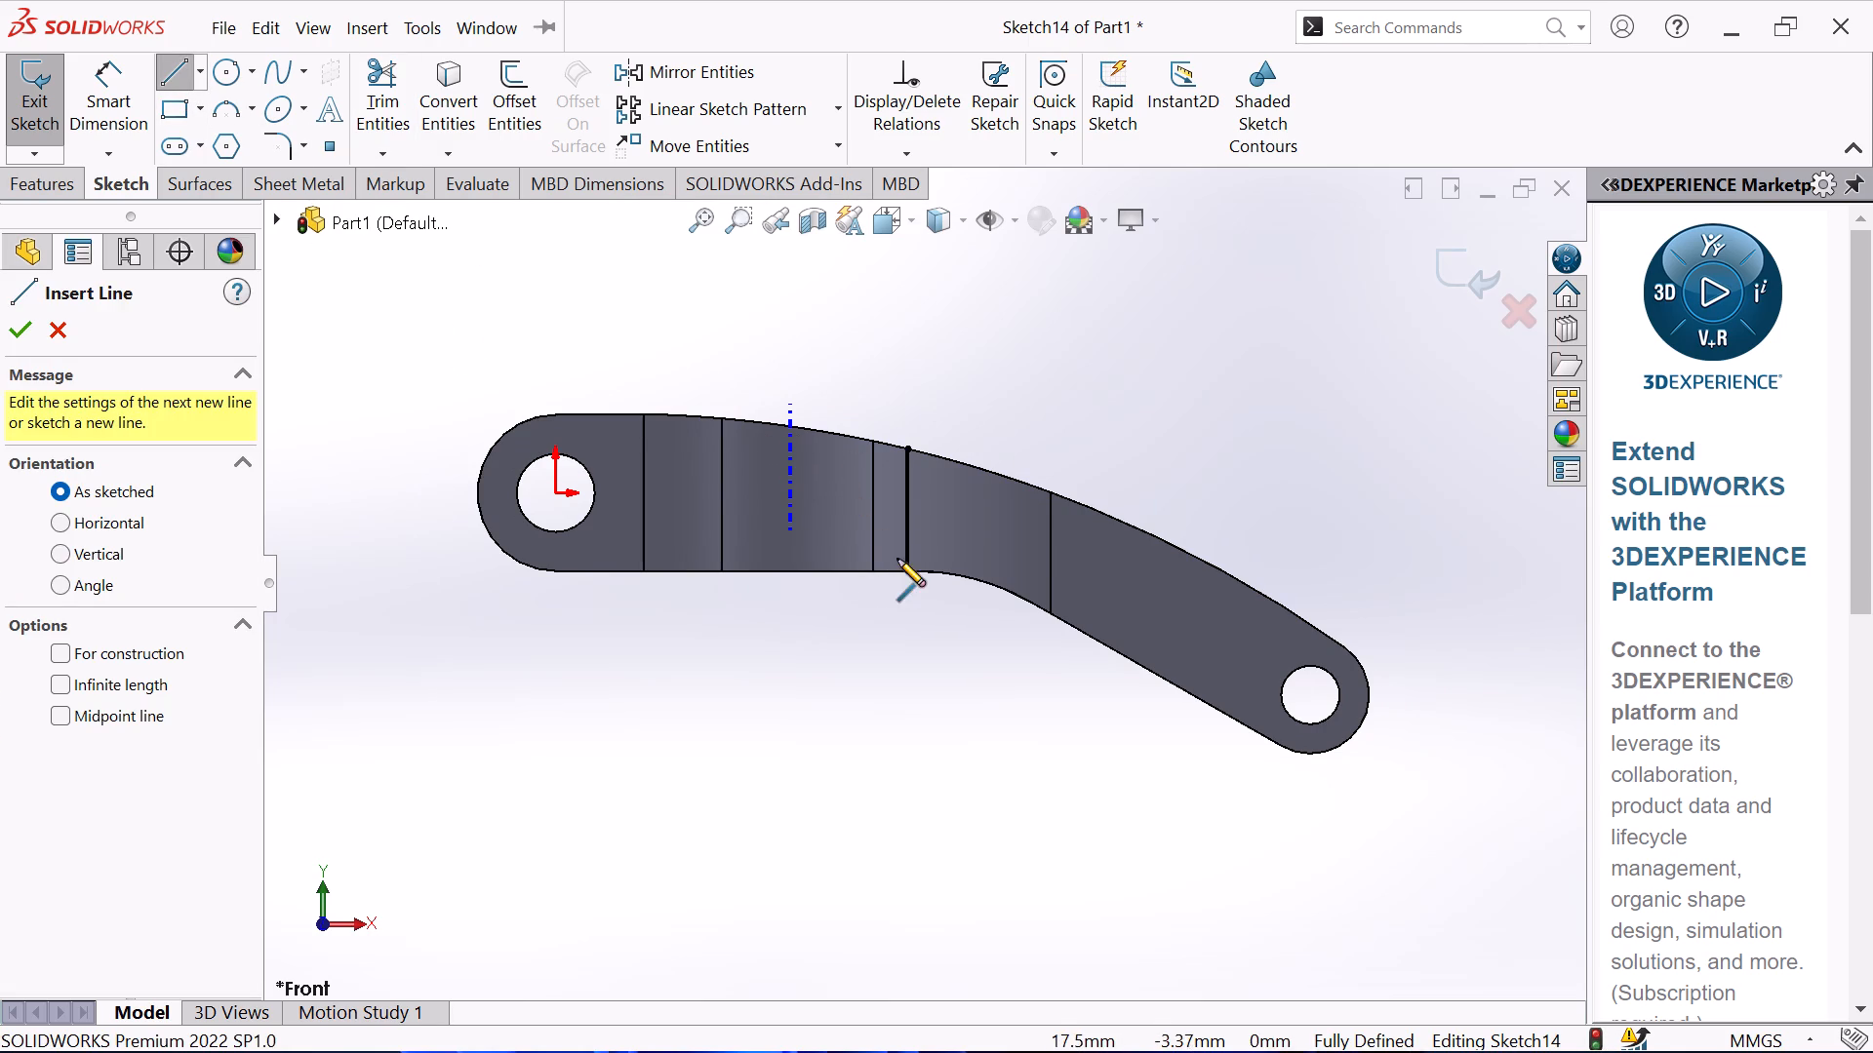
click(904, 533)
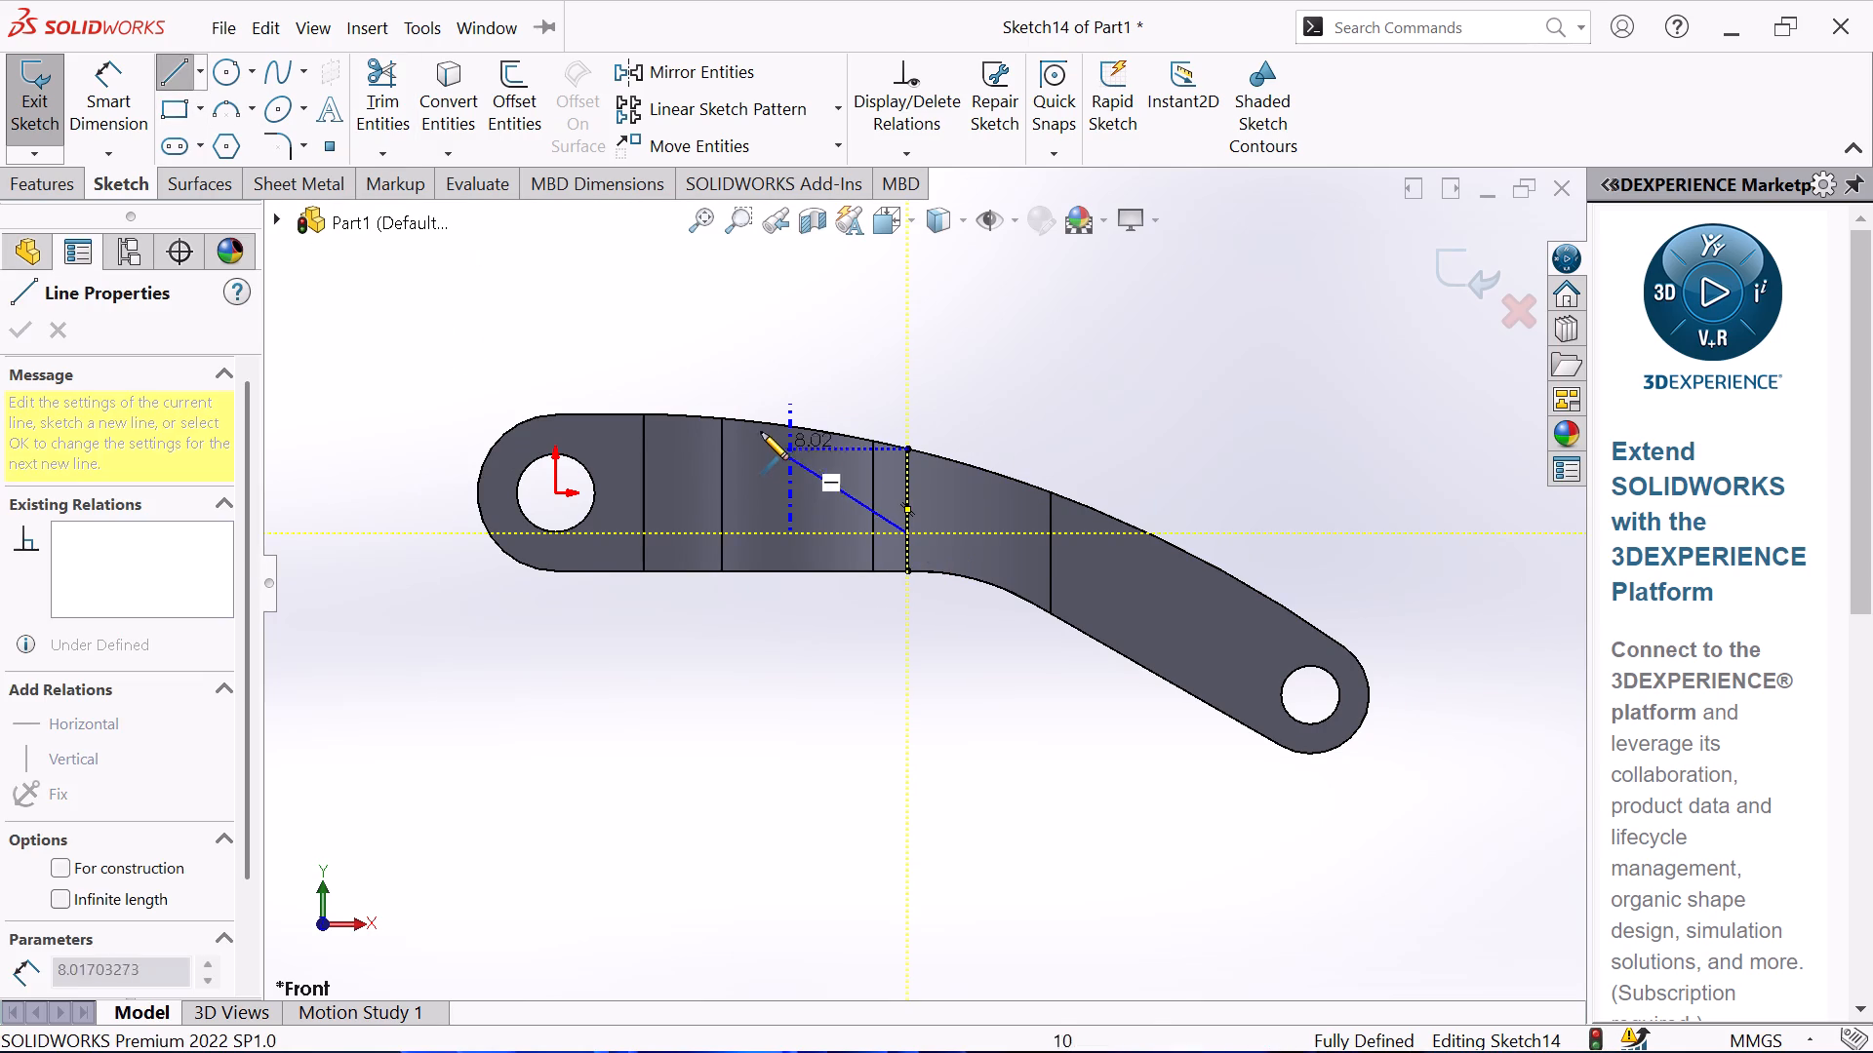
click(747, 418)
right_click(744, 358)
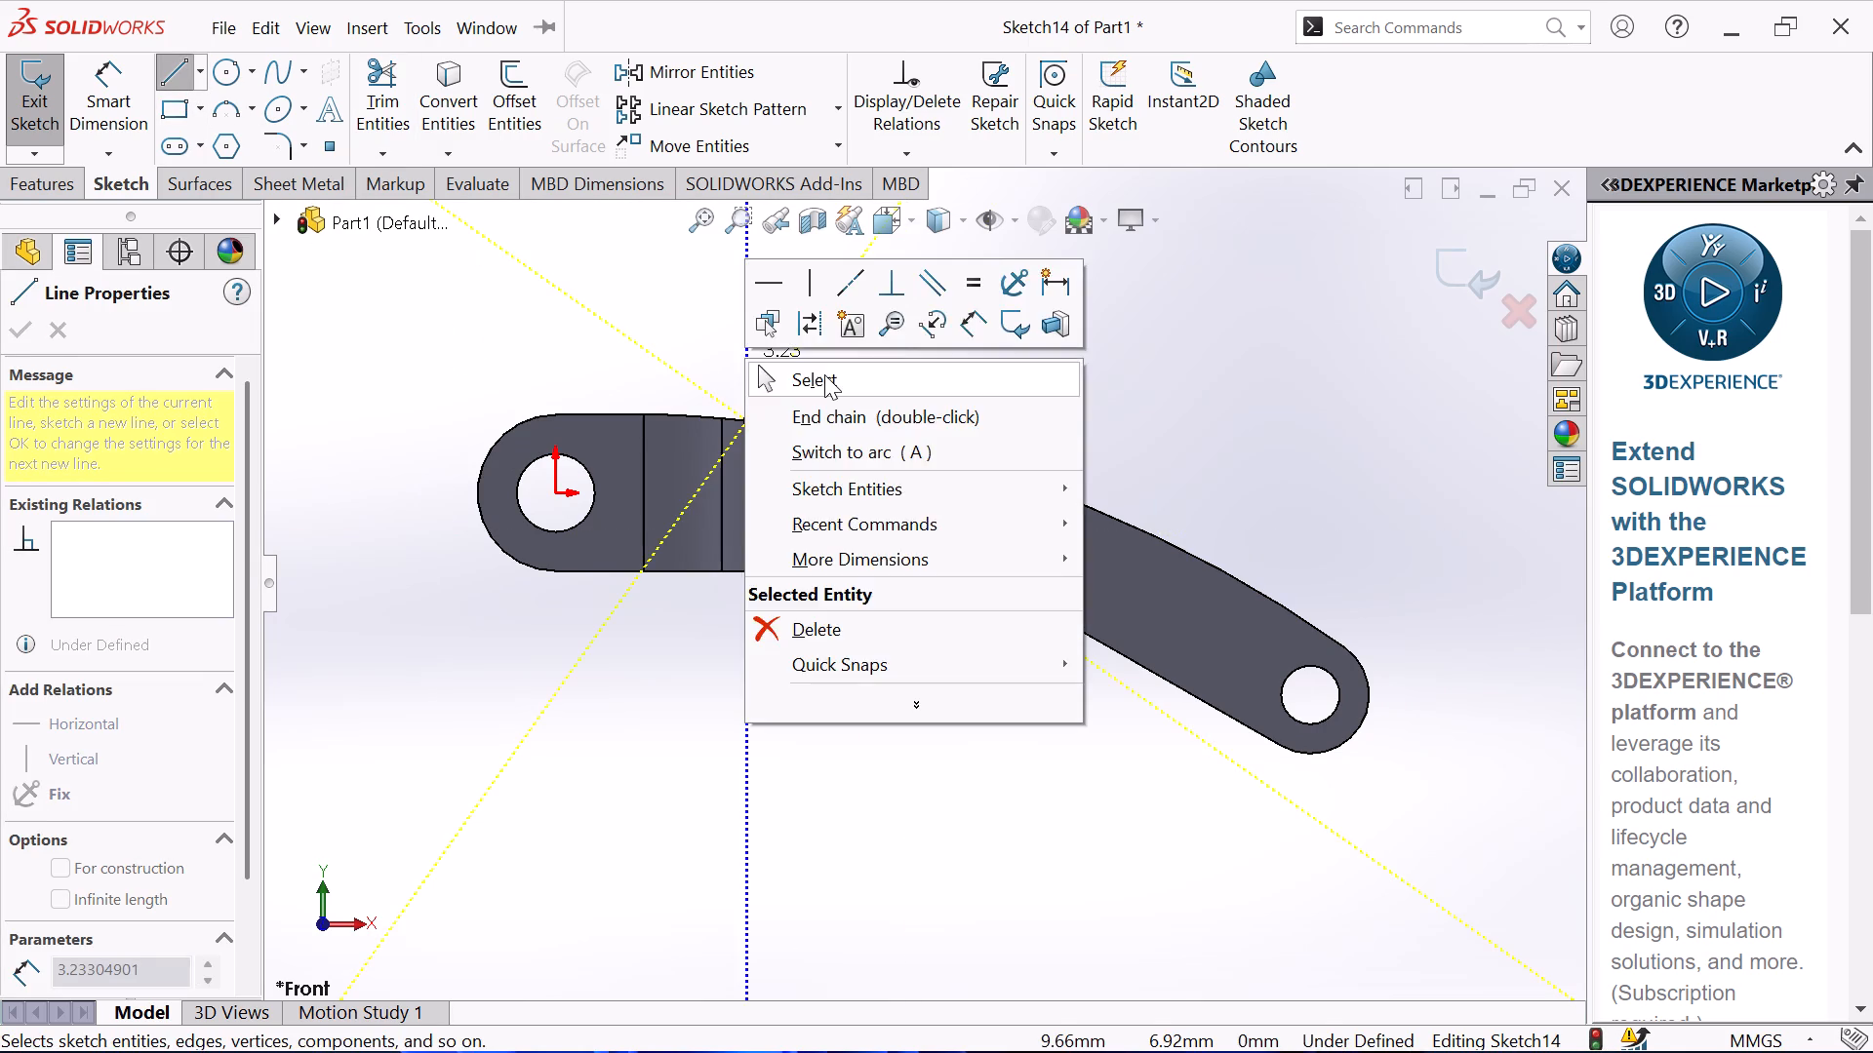
click(824, 374)
Convert the two adjoining upper-edge curves above the diagonal and beyond the vertical line into sketch arcs.
click(815, 428)
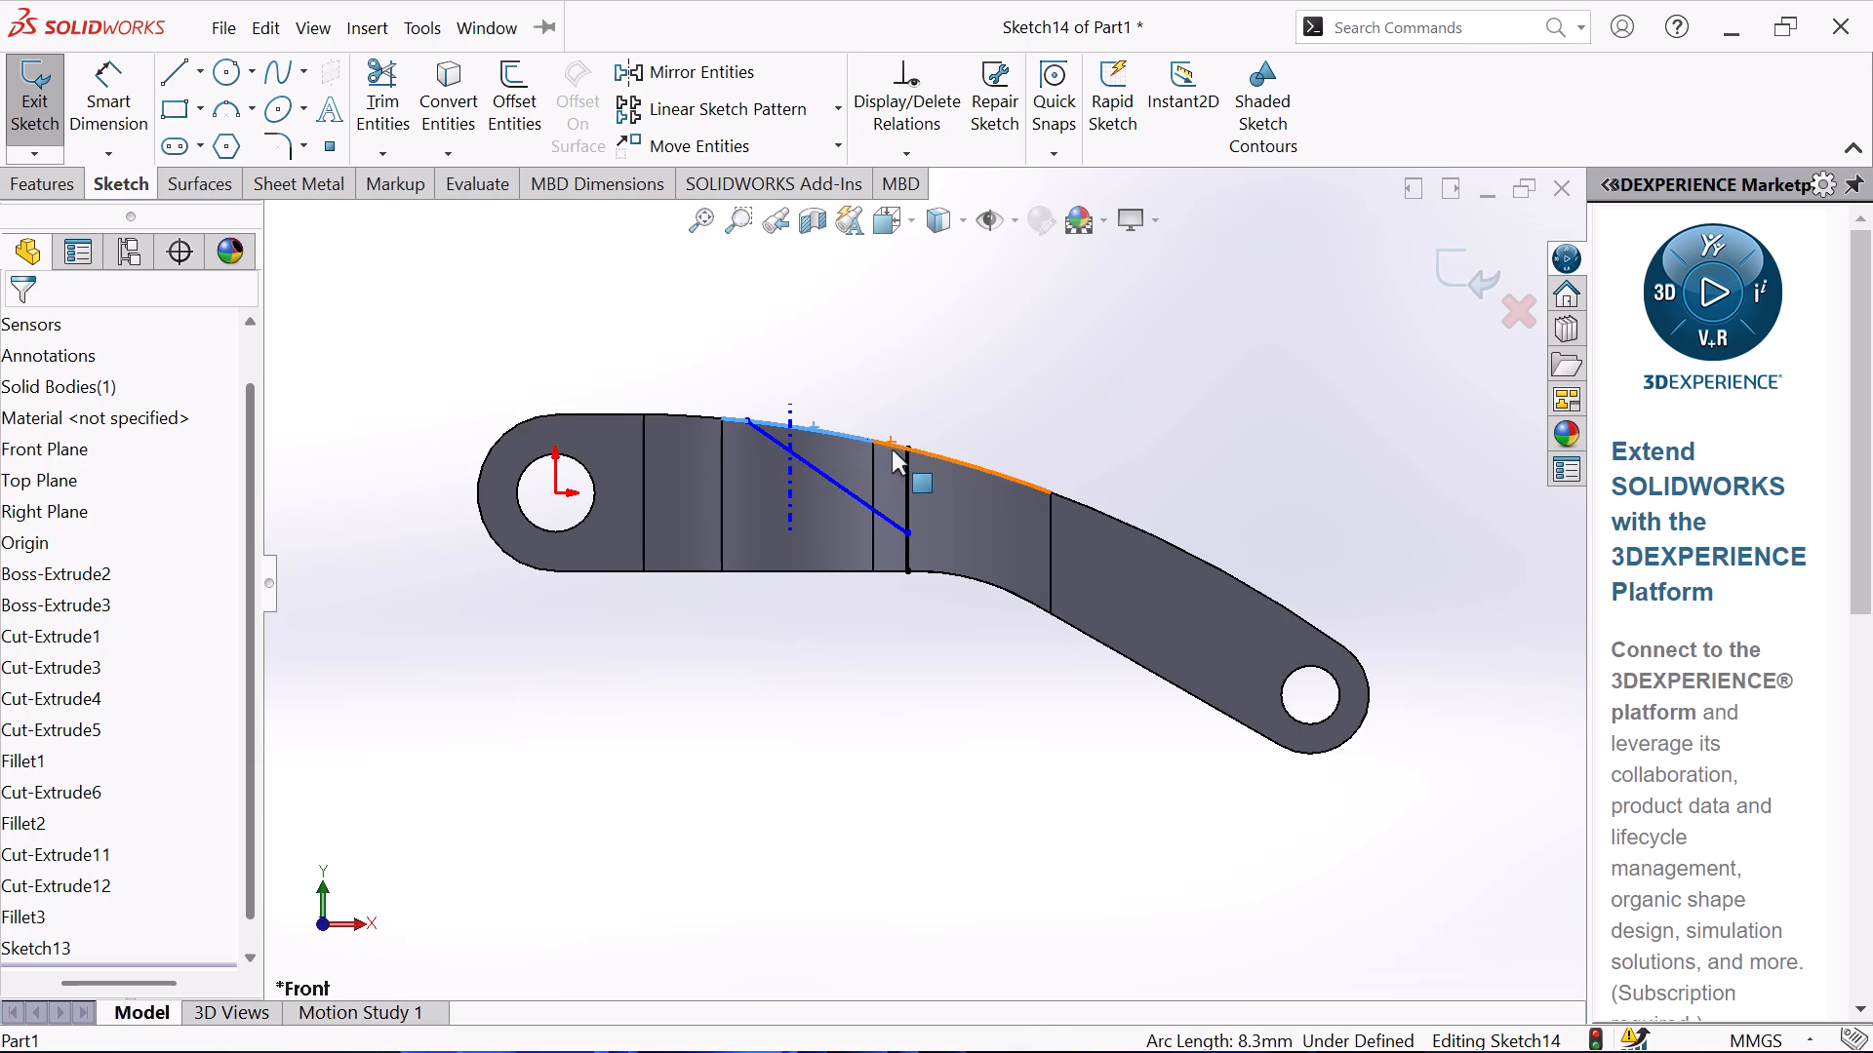
ctrl+click(892, 448)
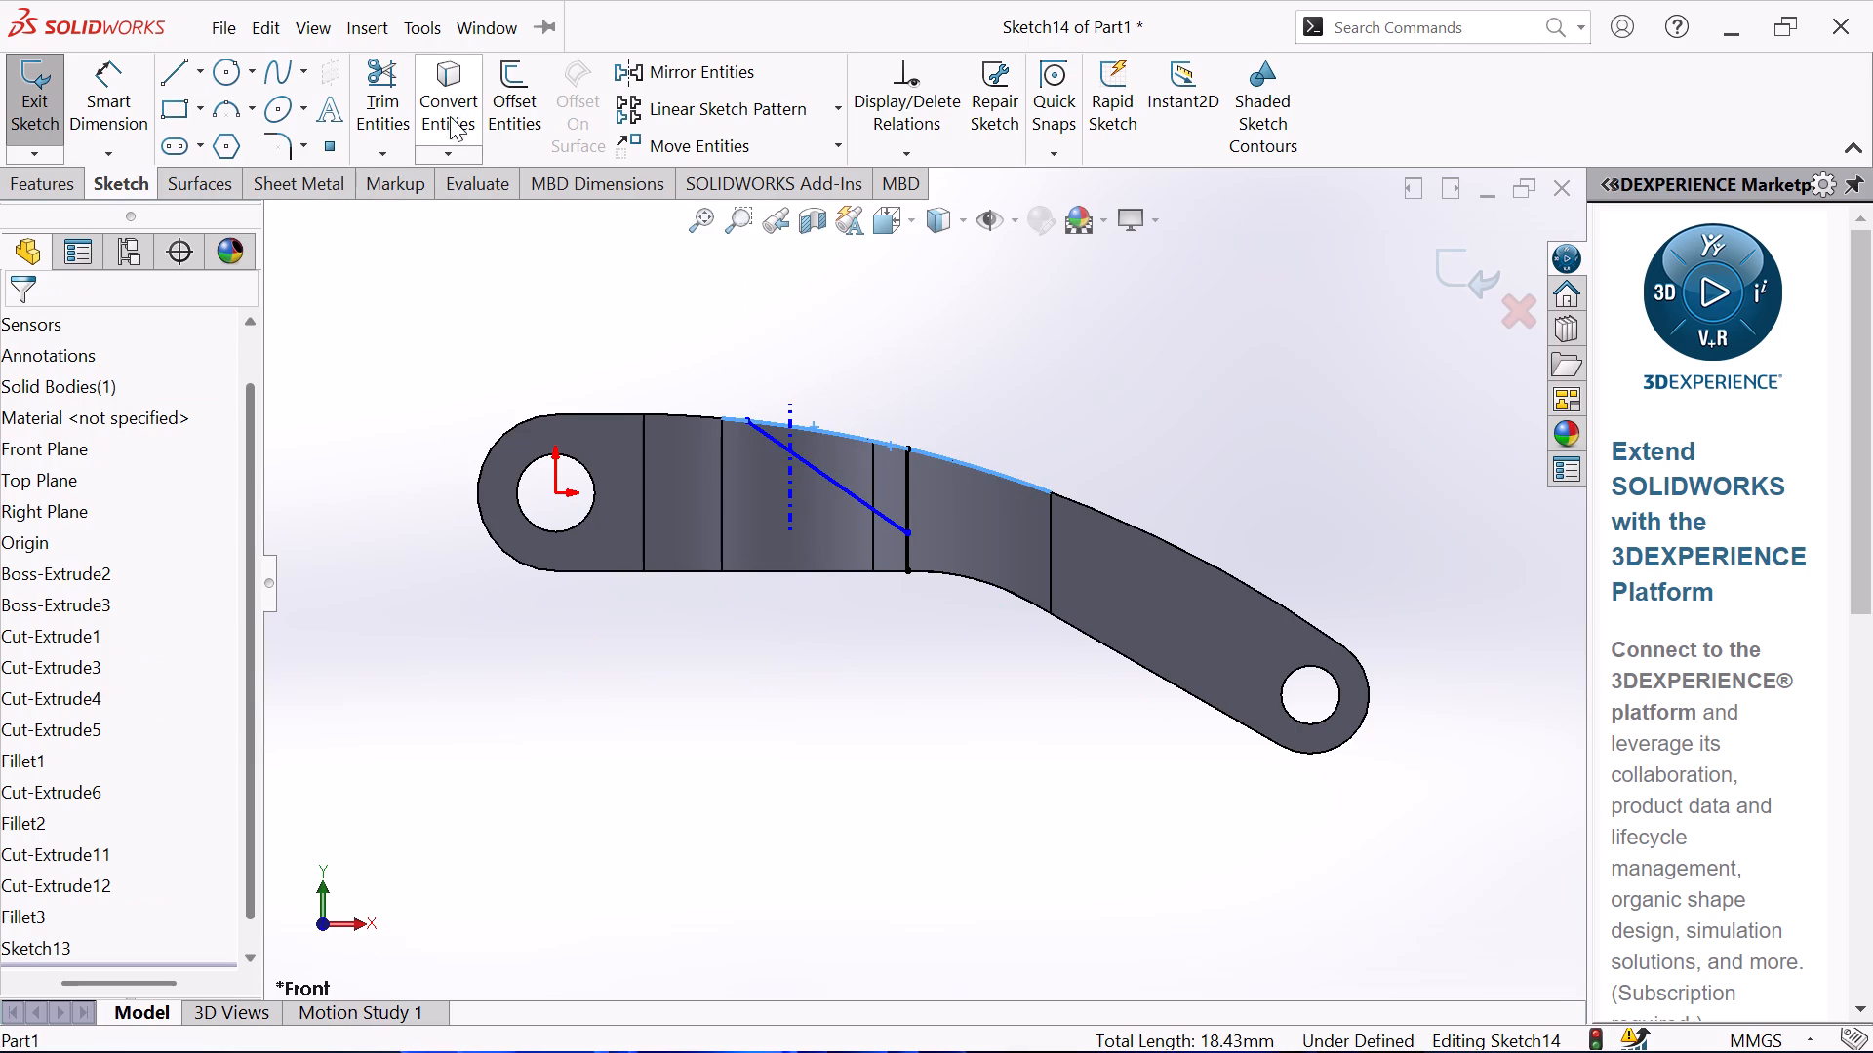
click(450, 116)
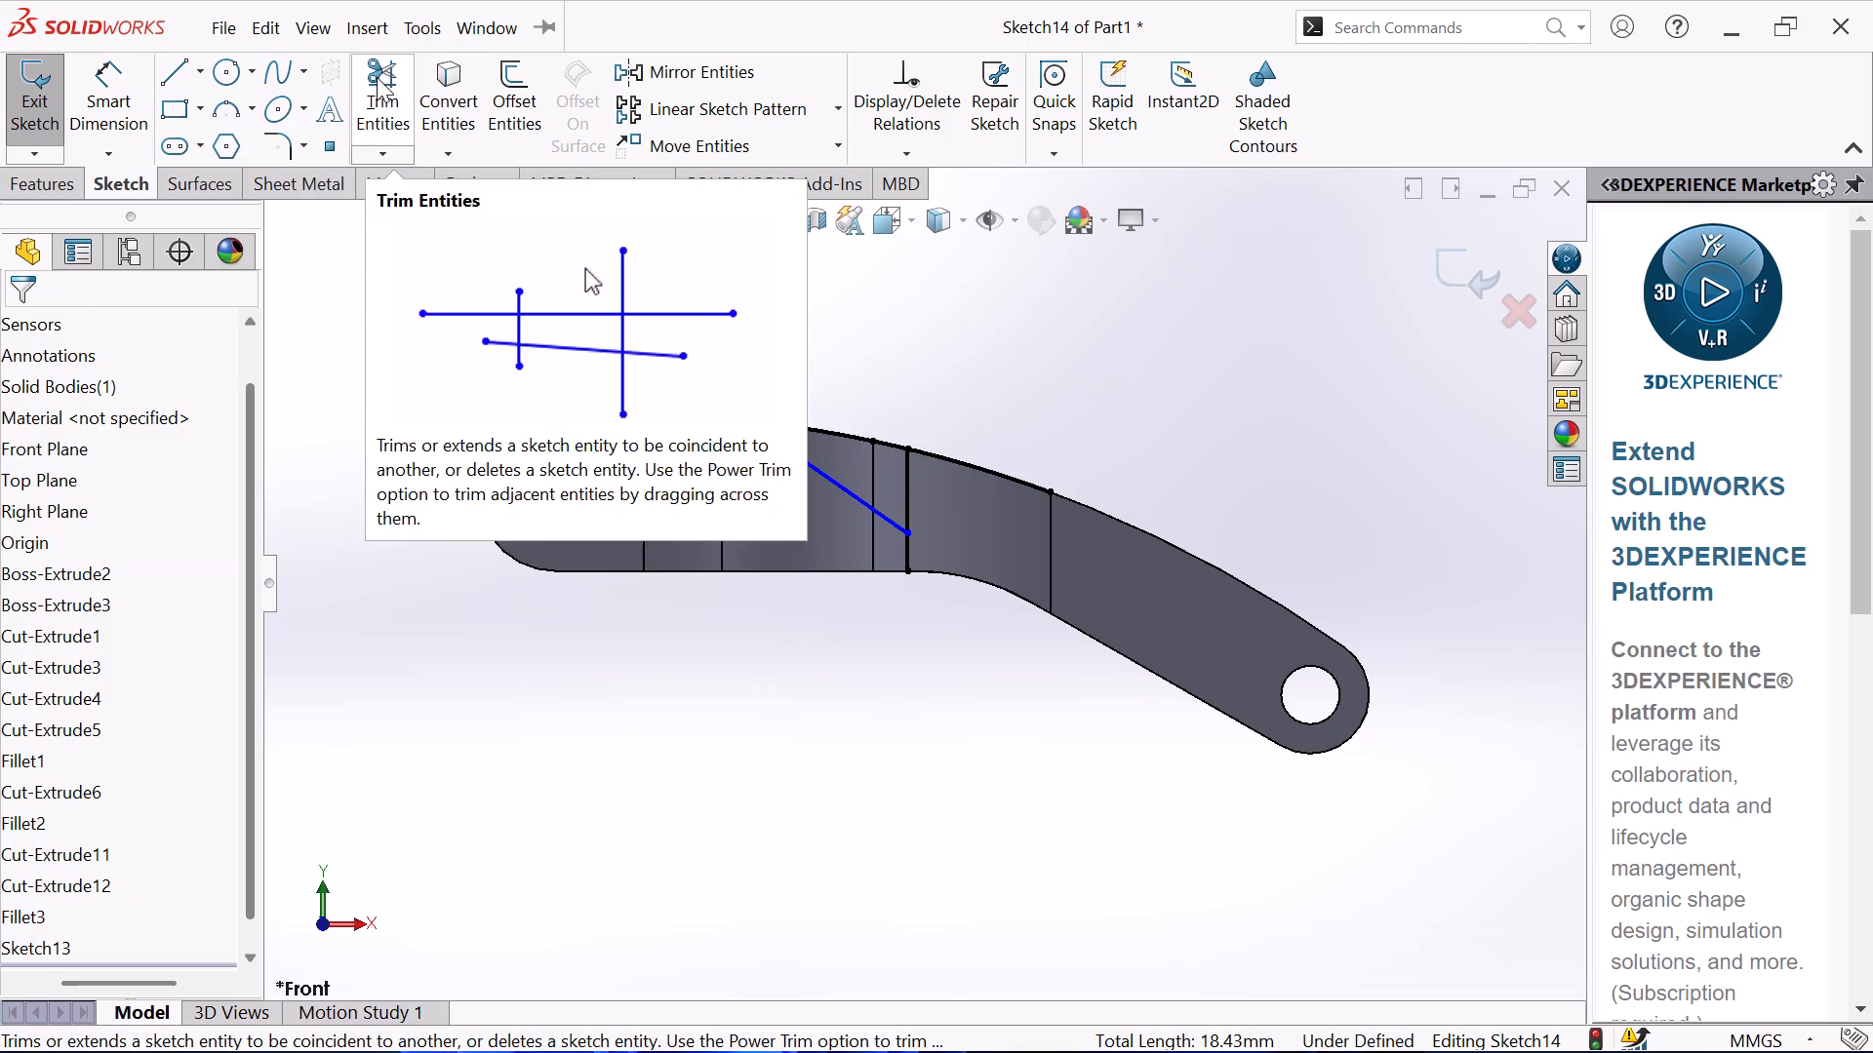
Trim the converted upper arc beyond the vertical line on the fork side.
click(377, 76)
click(973, 464)
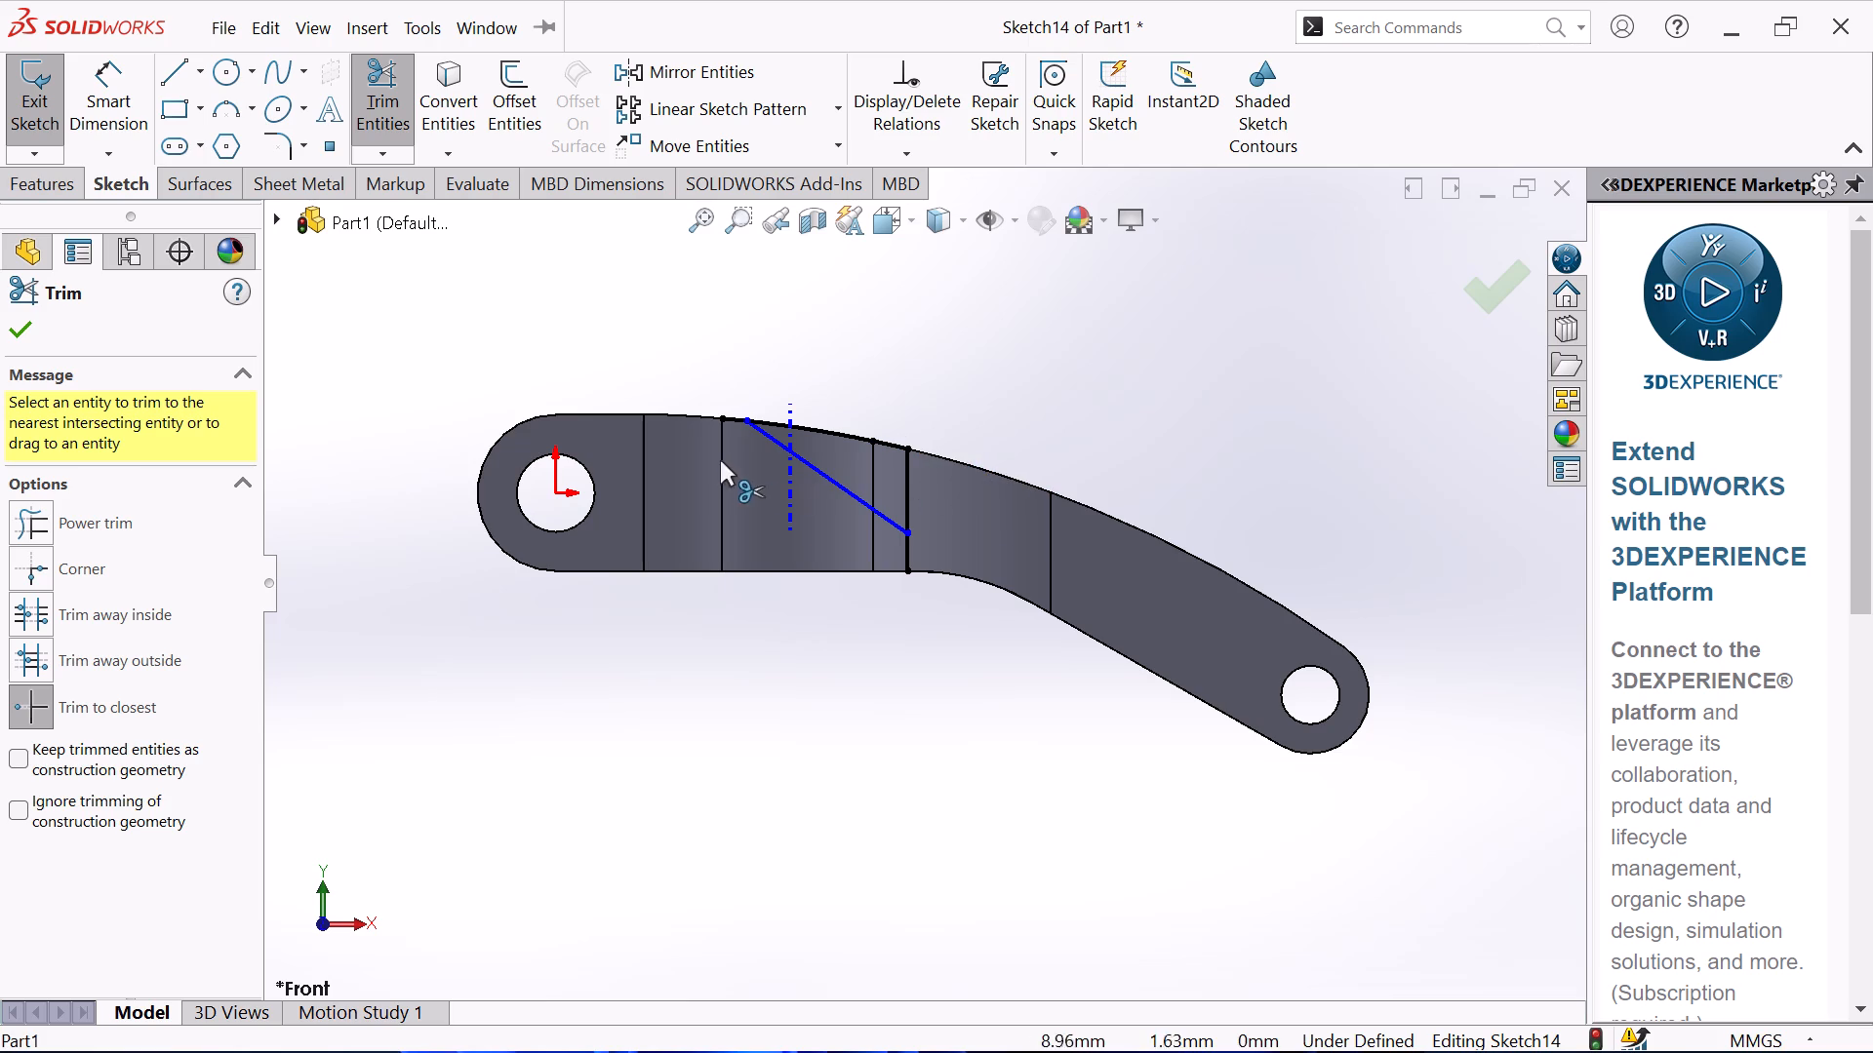
right_click(839, 374)
click(942, 459)
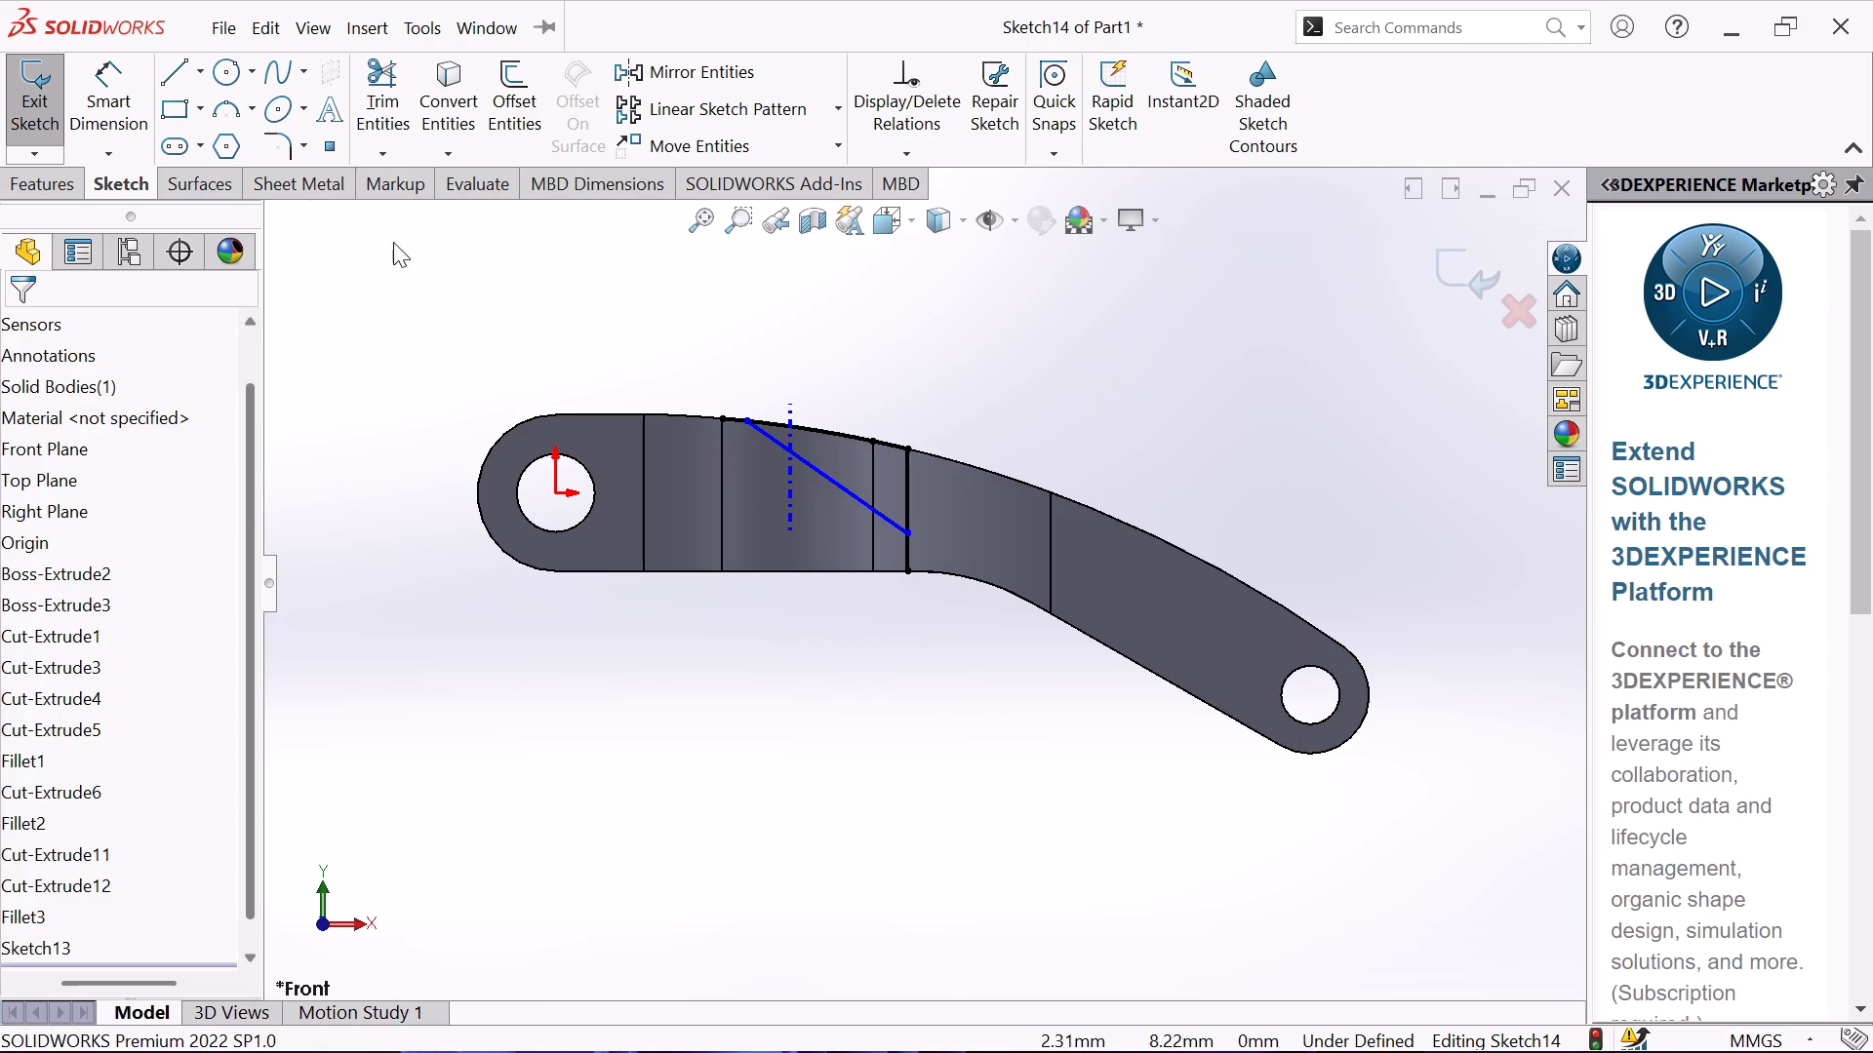
Dimension the horizontal distance from the diagonal's upper end to the vertical line's upper end as 8 mm.
click(125, 98)
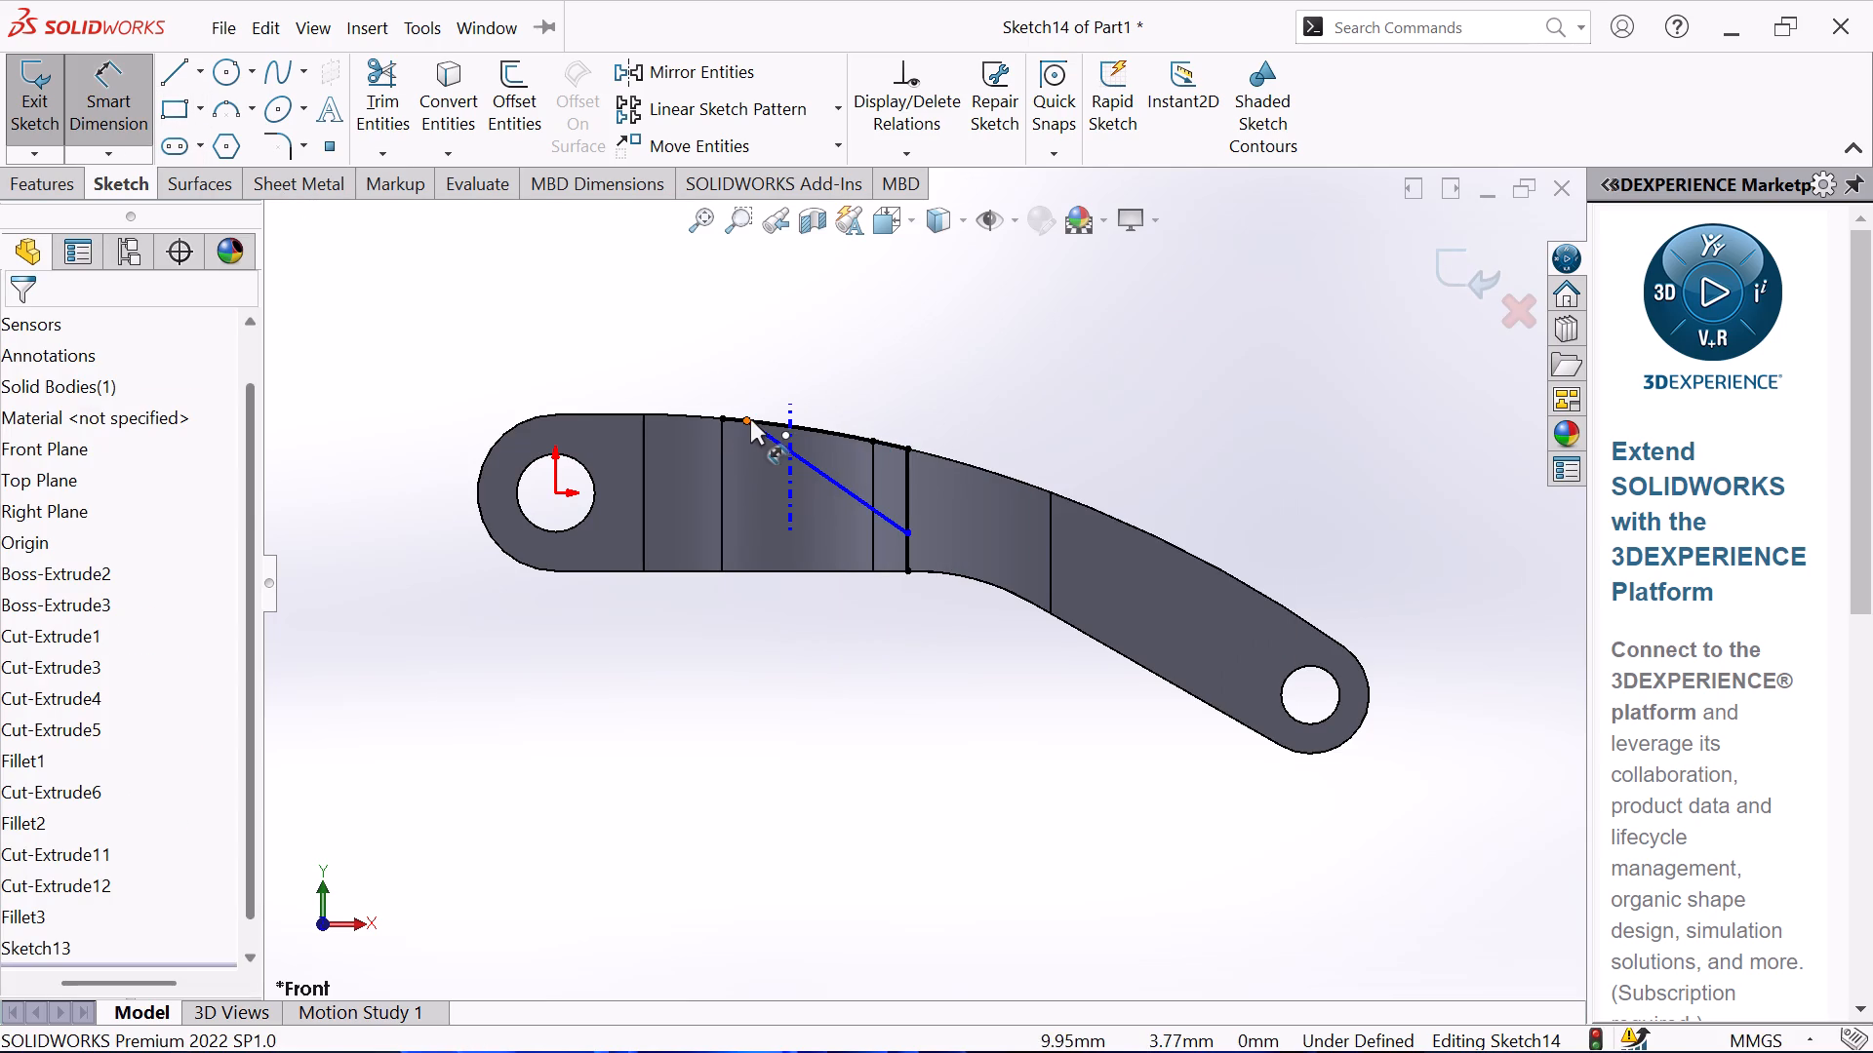
click(746, 419)
click(905, 444)
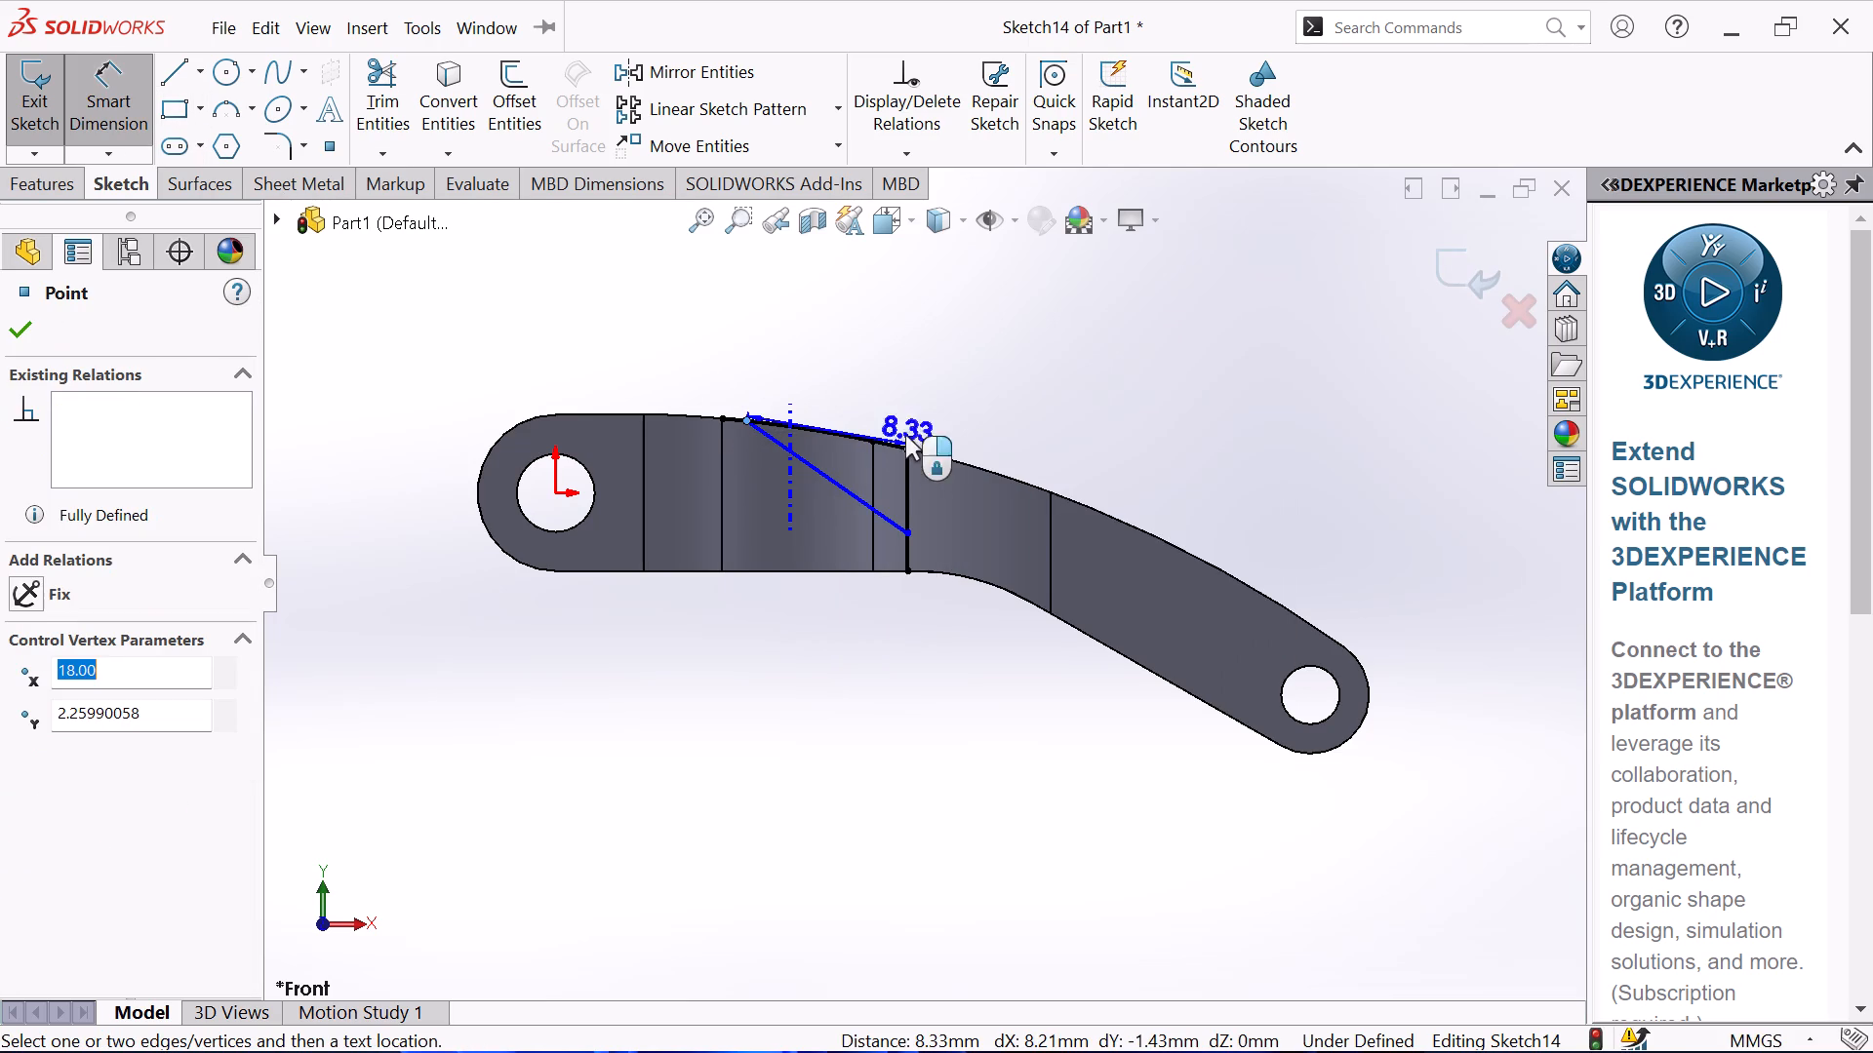
click(845, 336)
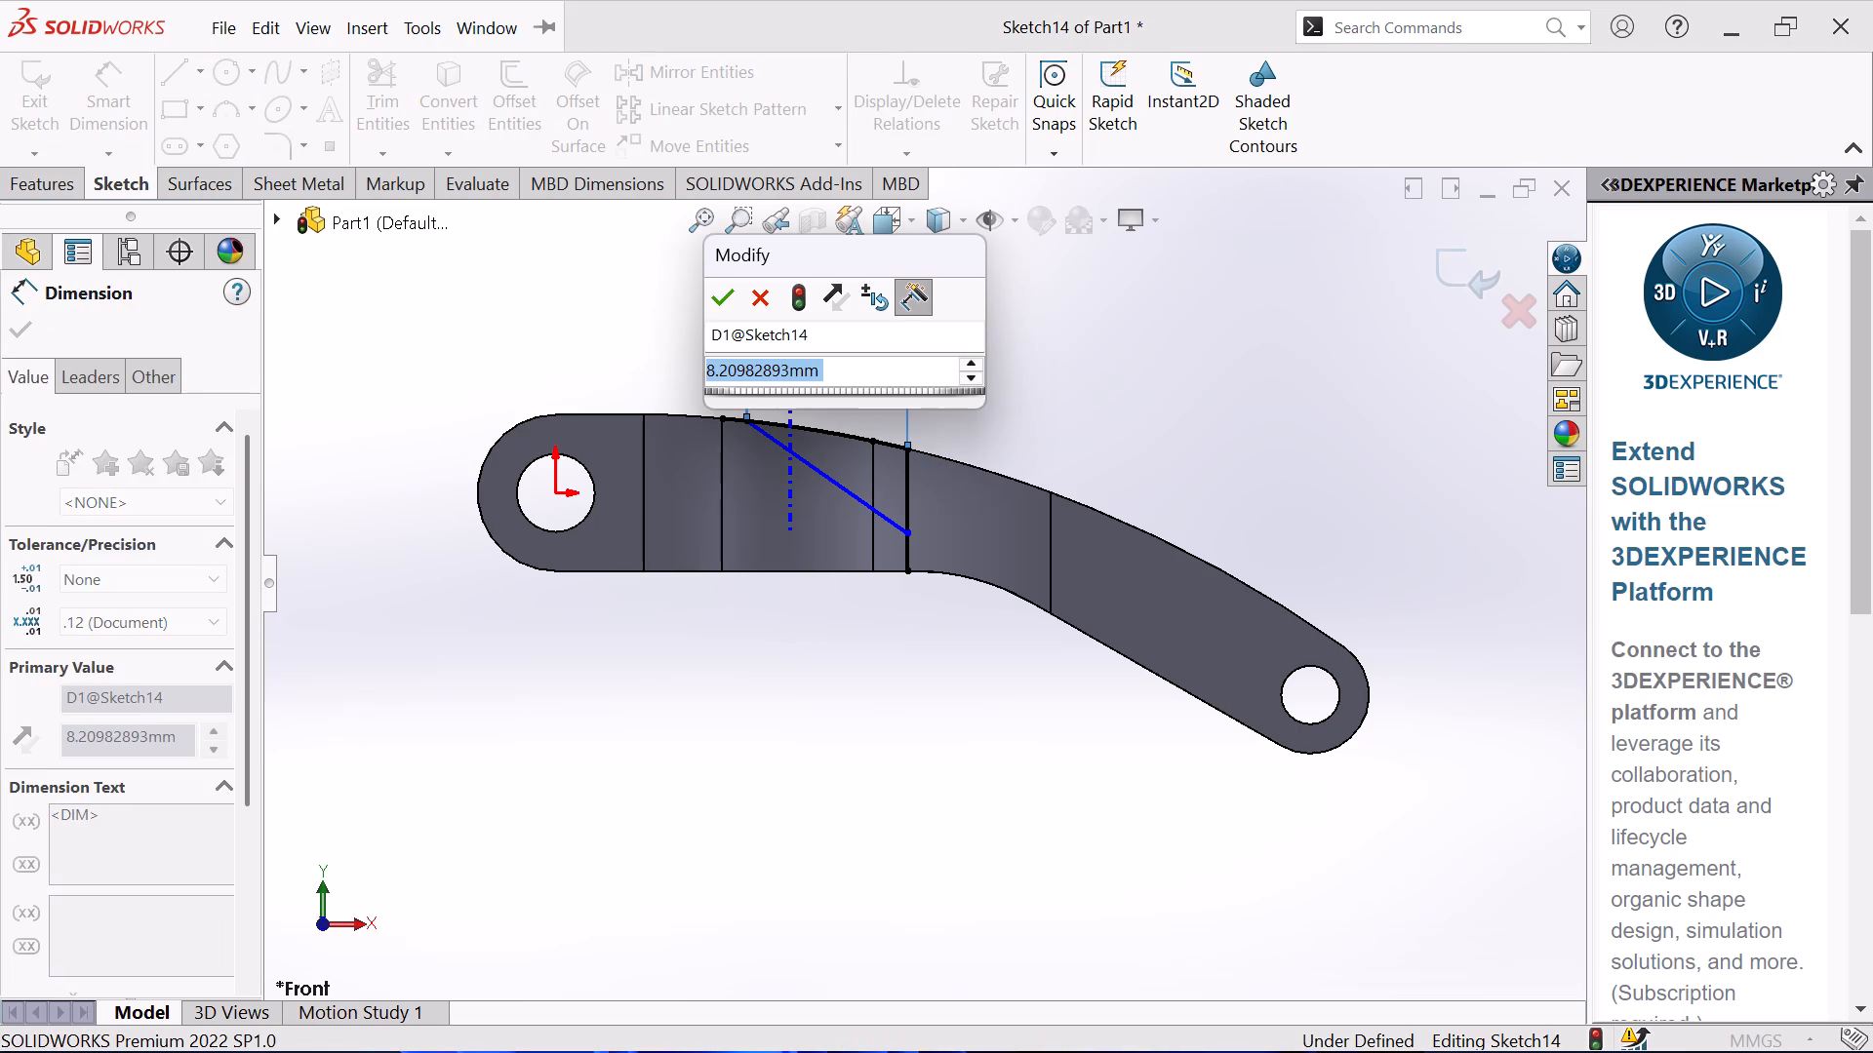
key(8)
key(Return)
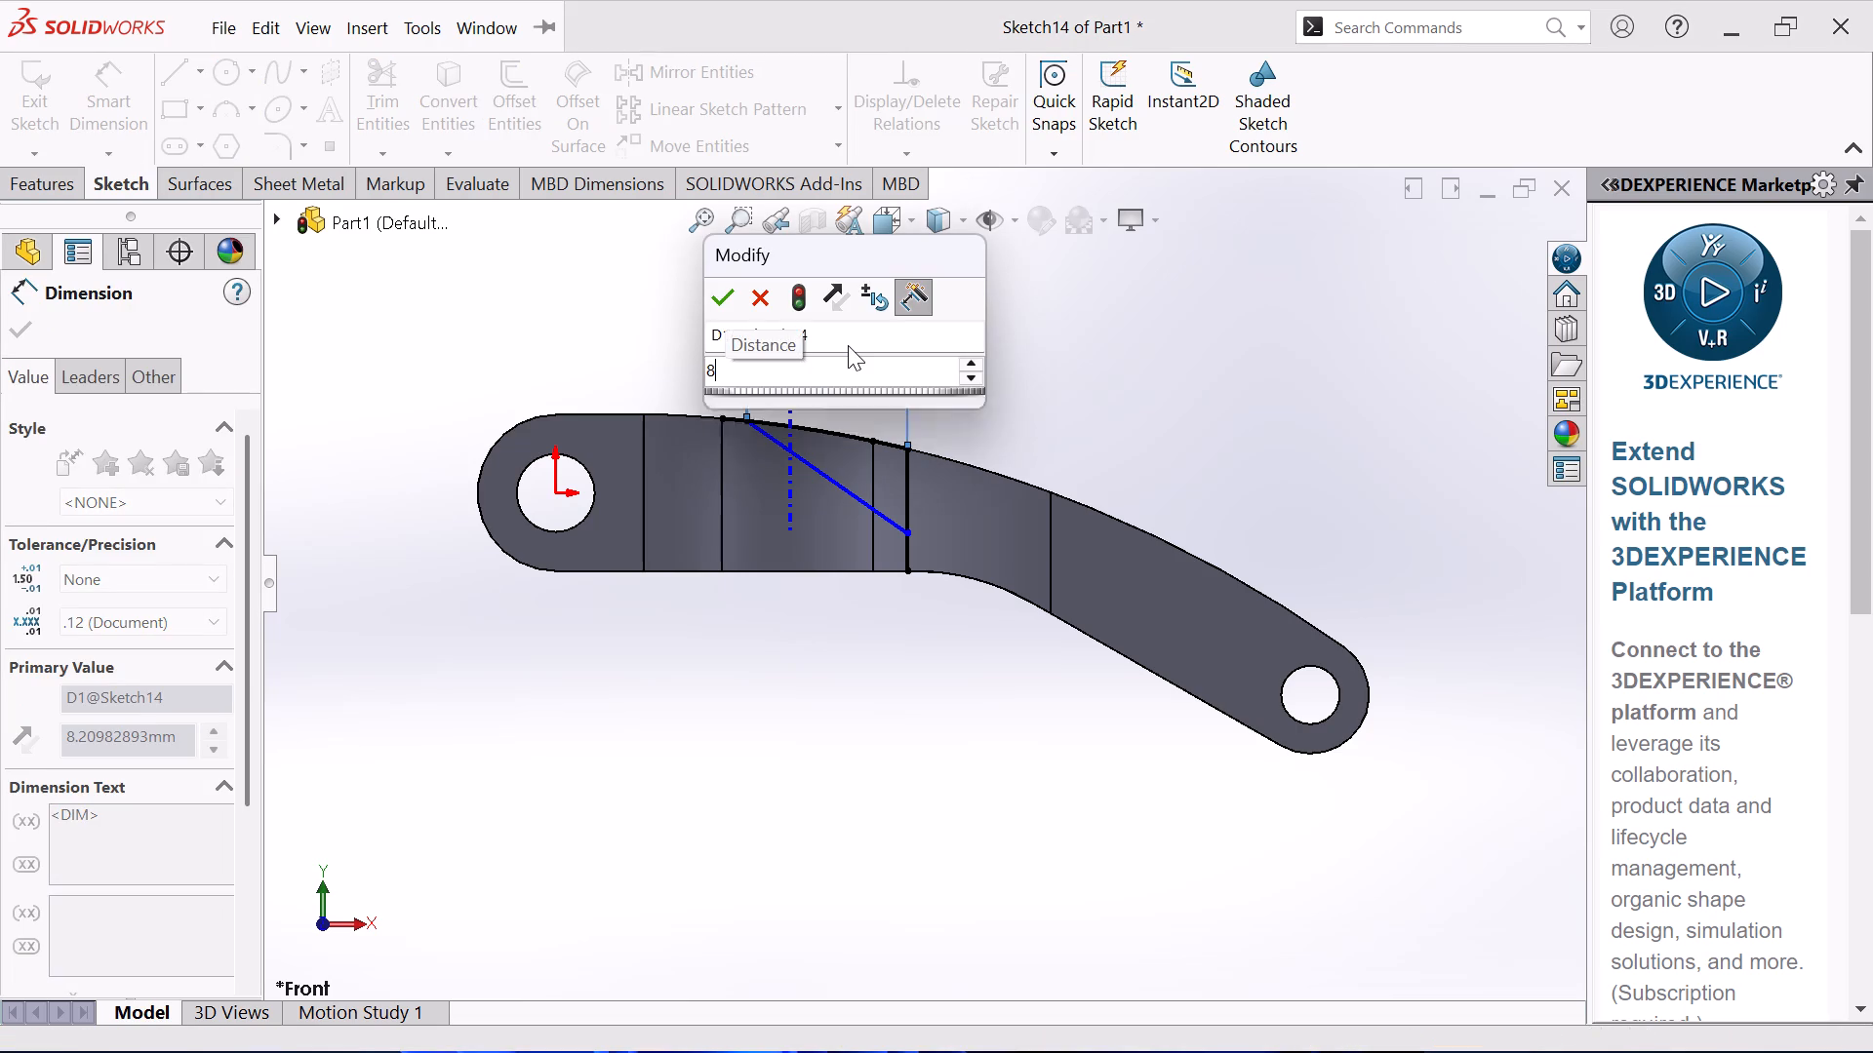
Dimension the vertical distance from the diagonal's lower end to the vertical line's upper end as 4 mm.
click(908, 535)
click(907, 447)
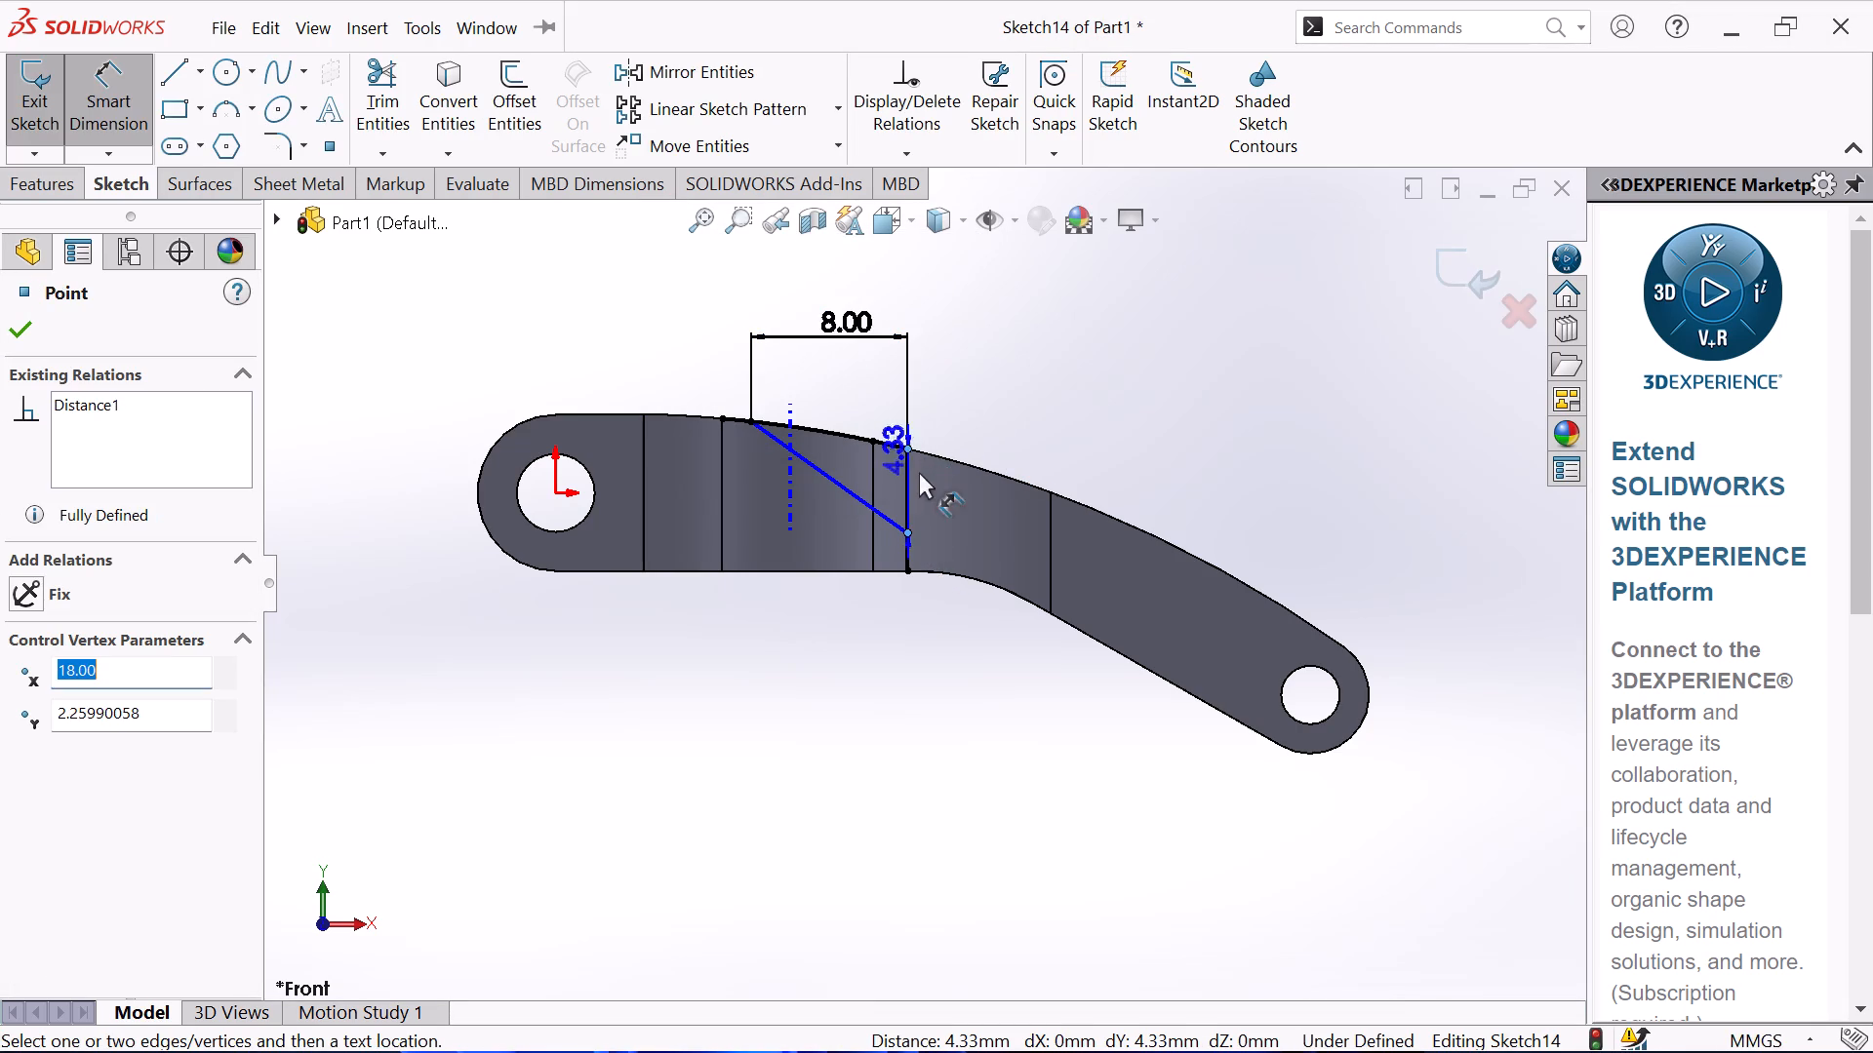
click(1007, 395)
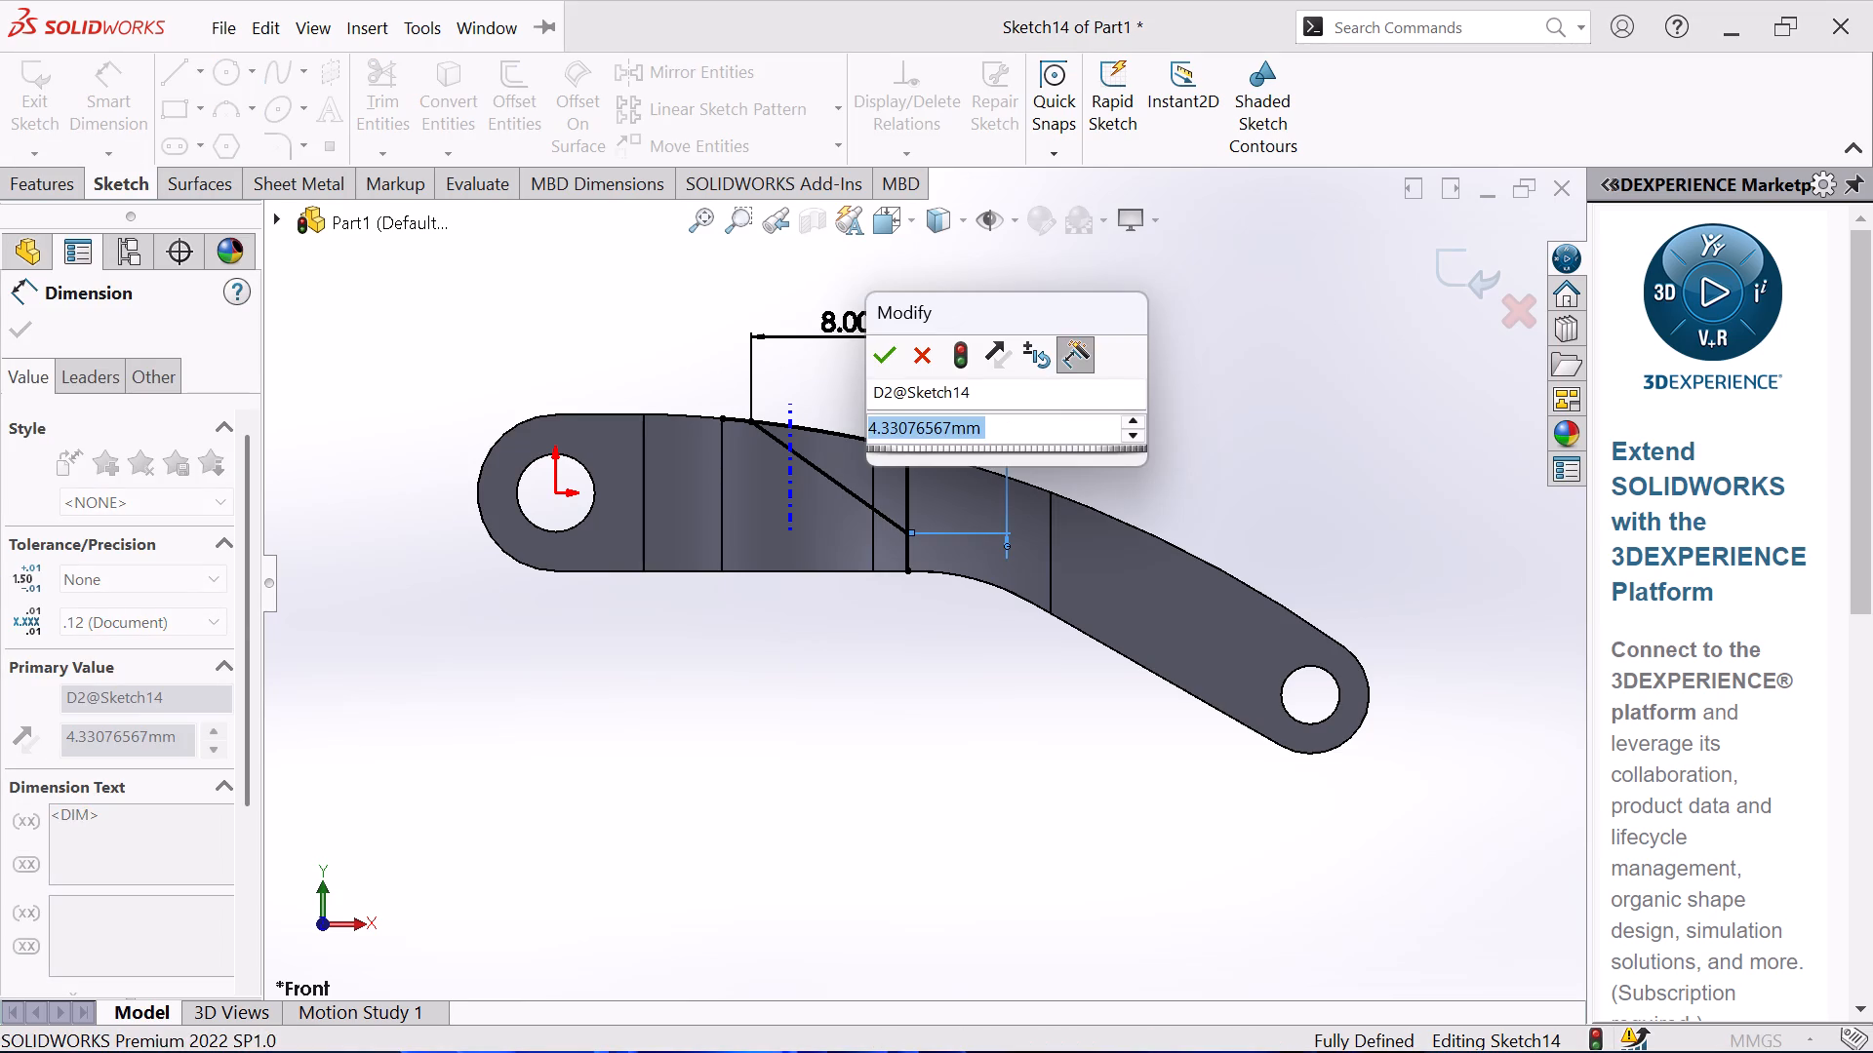
key(4)
key(Return)
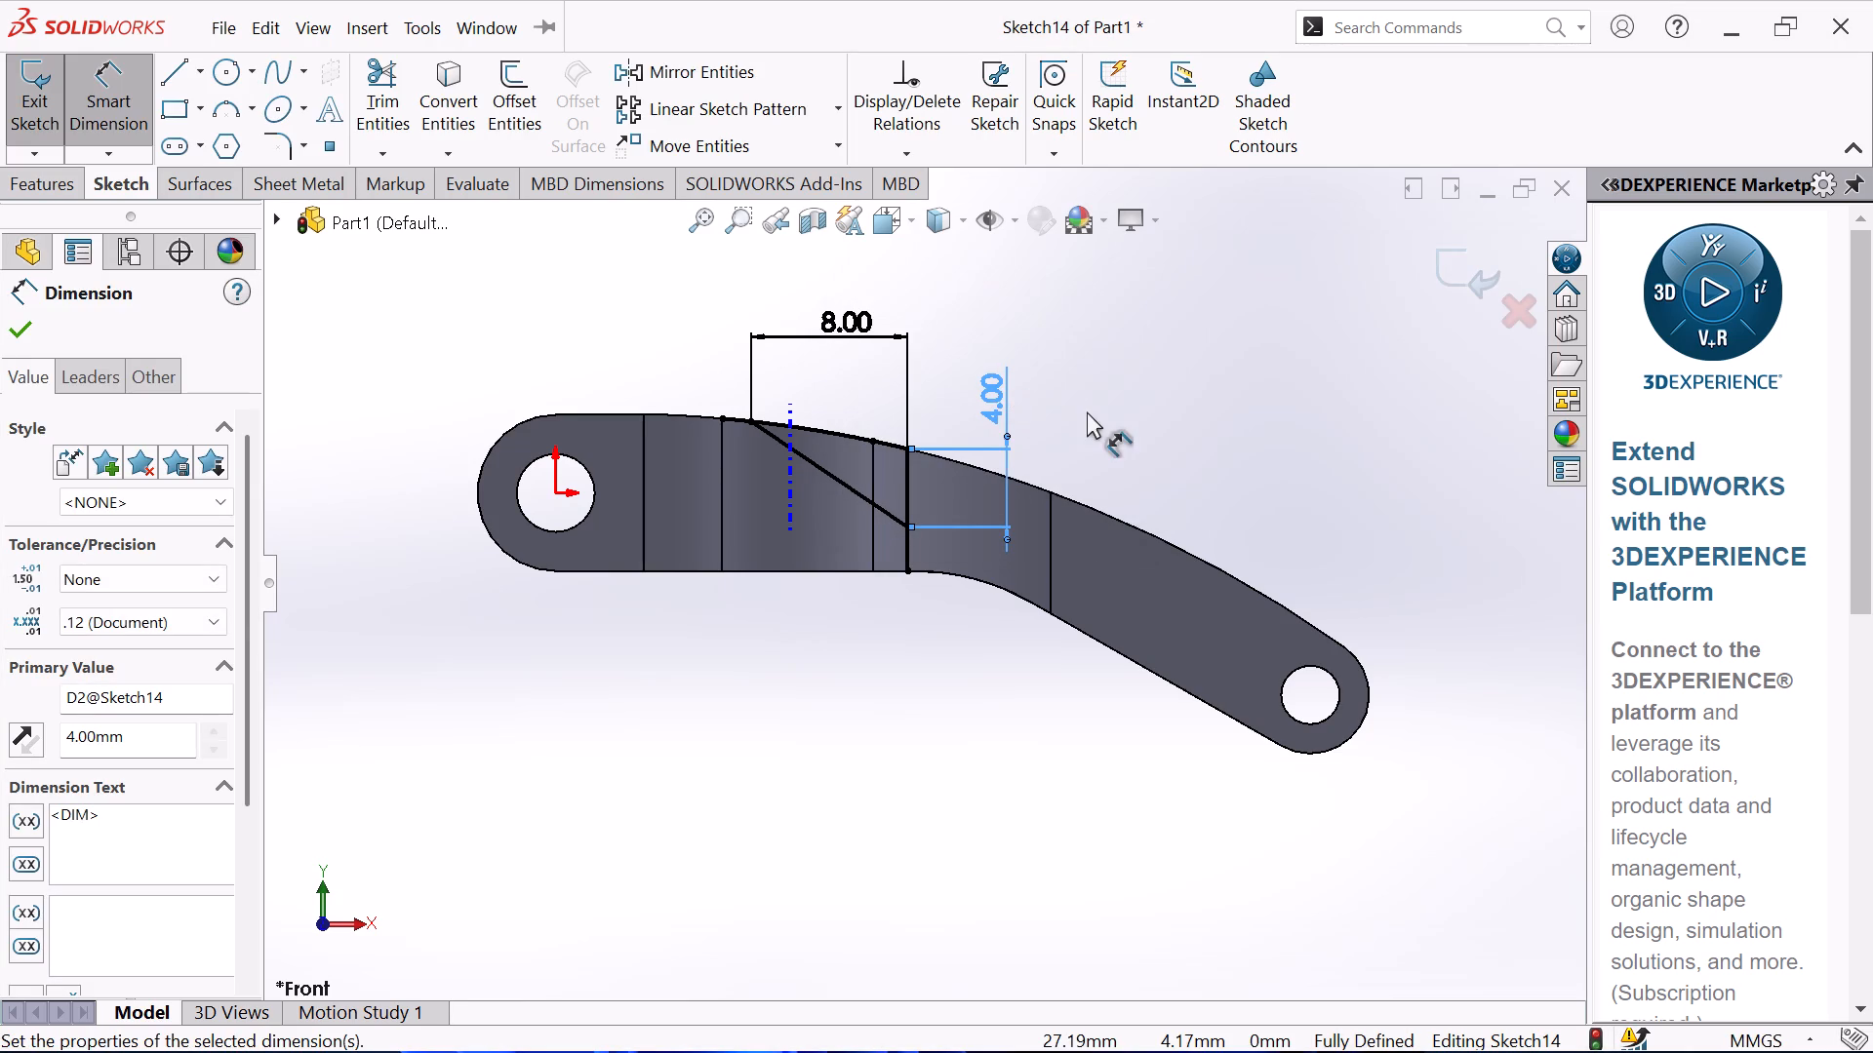
Trim the vertical line below the diagonal's lower end and the upper arc beyond the diagonal's upper end to close the triangular profile.
right_click(1087, 411)
click(1239, 501)
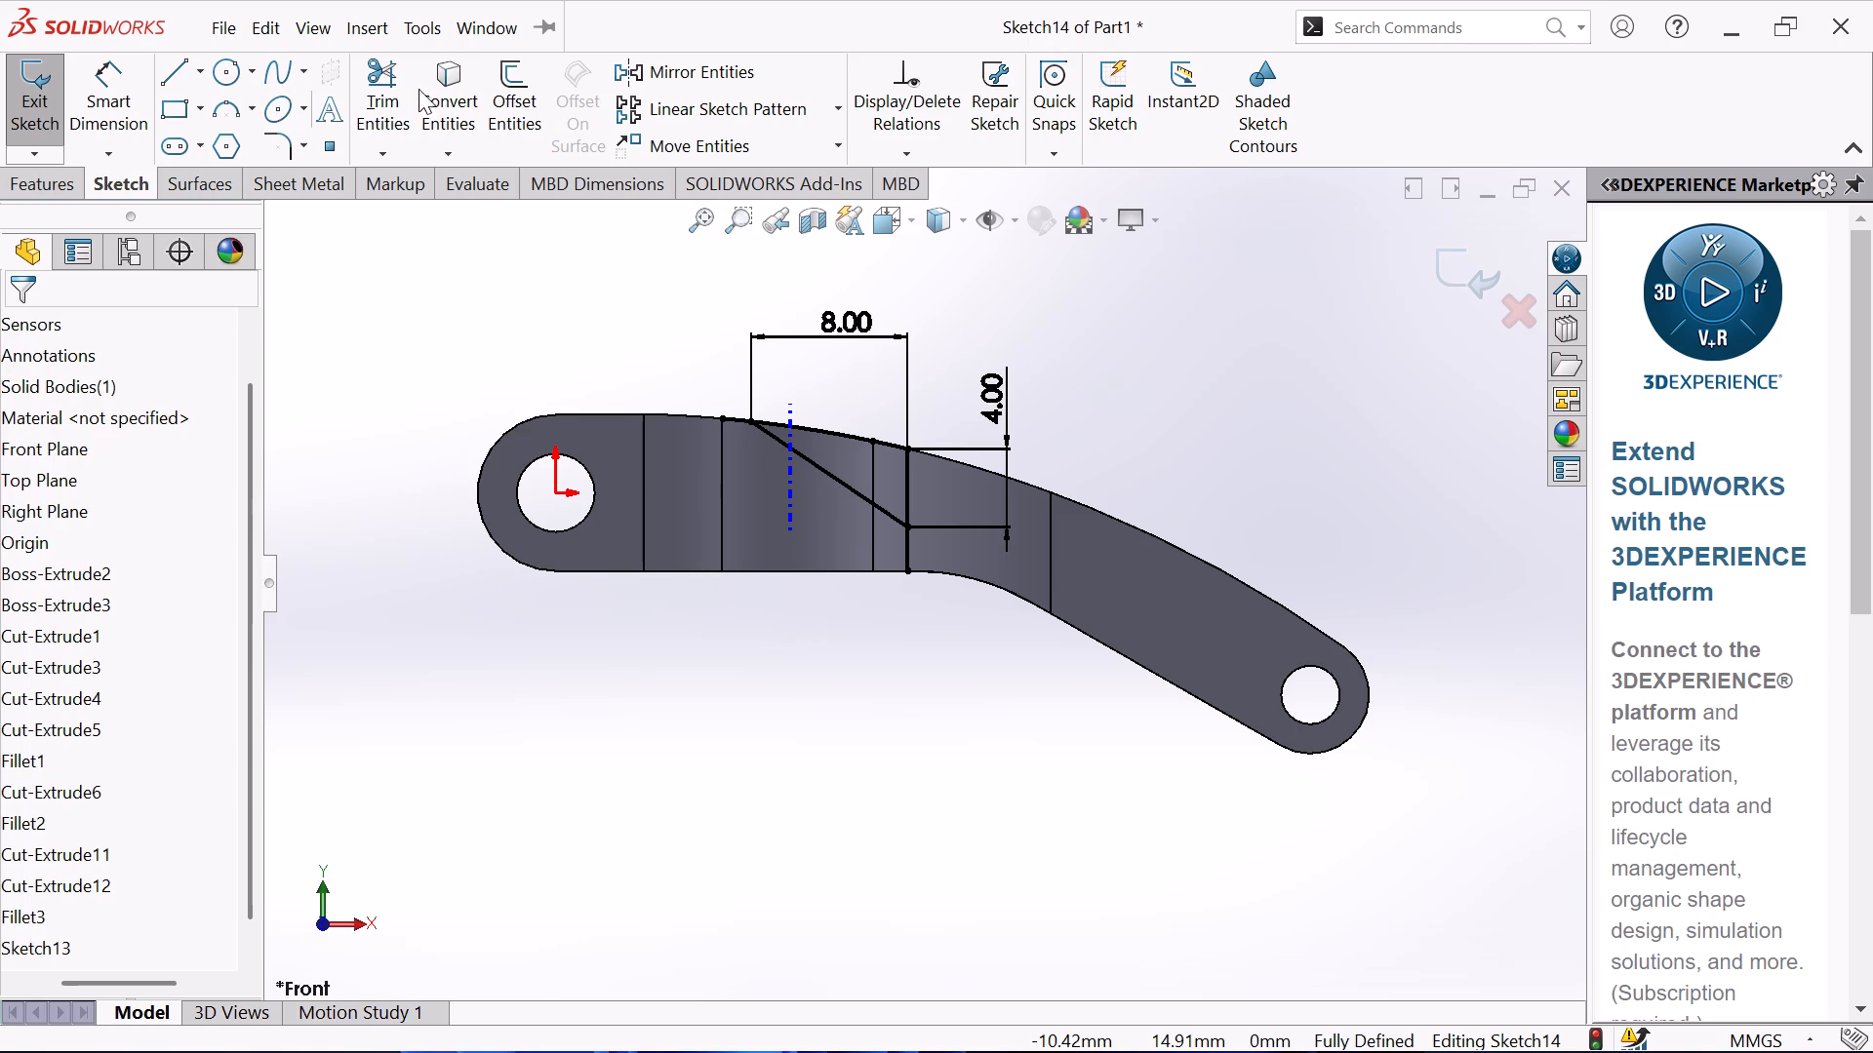
click(367, 83)
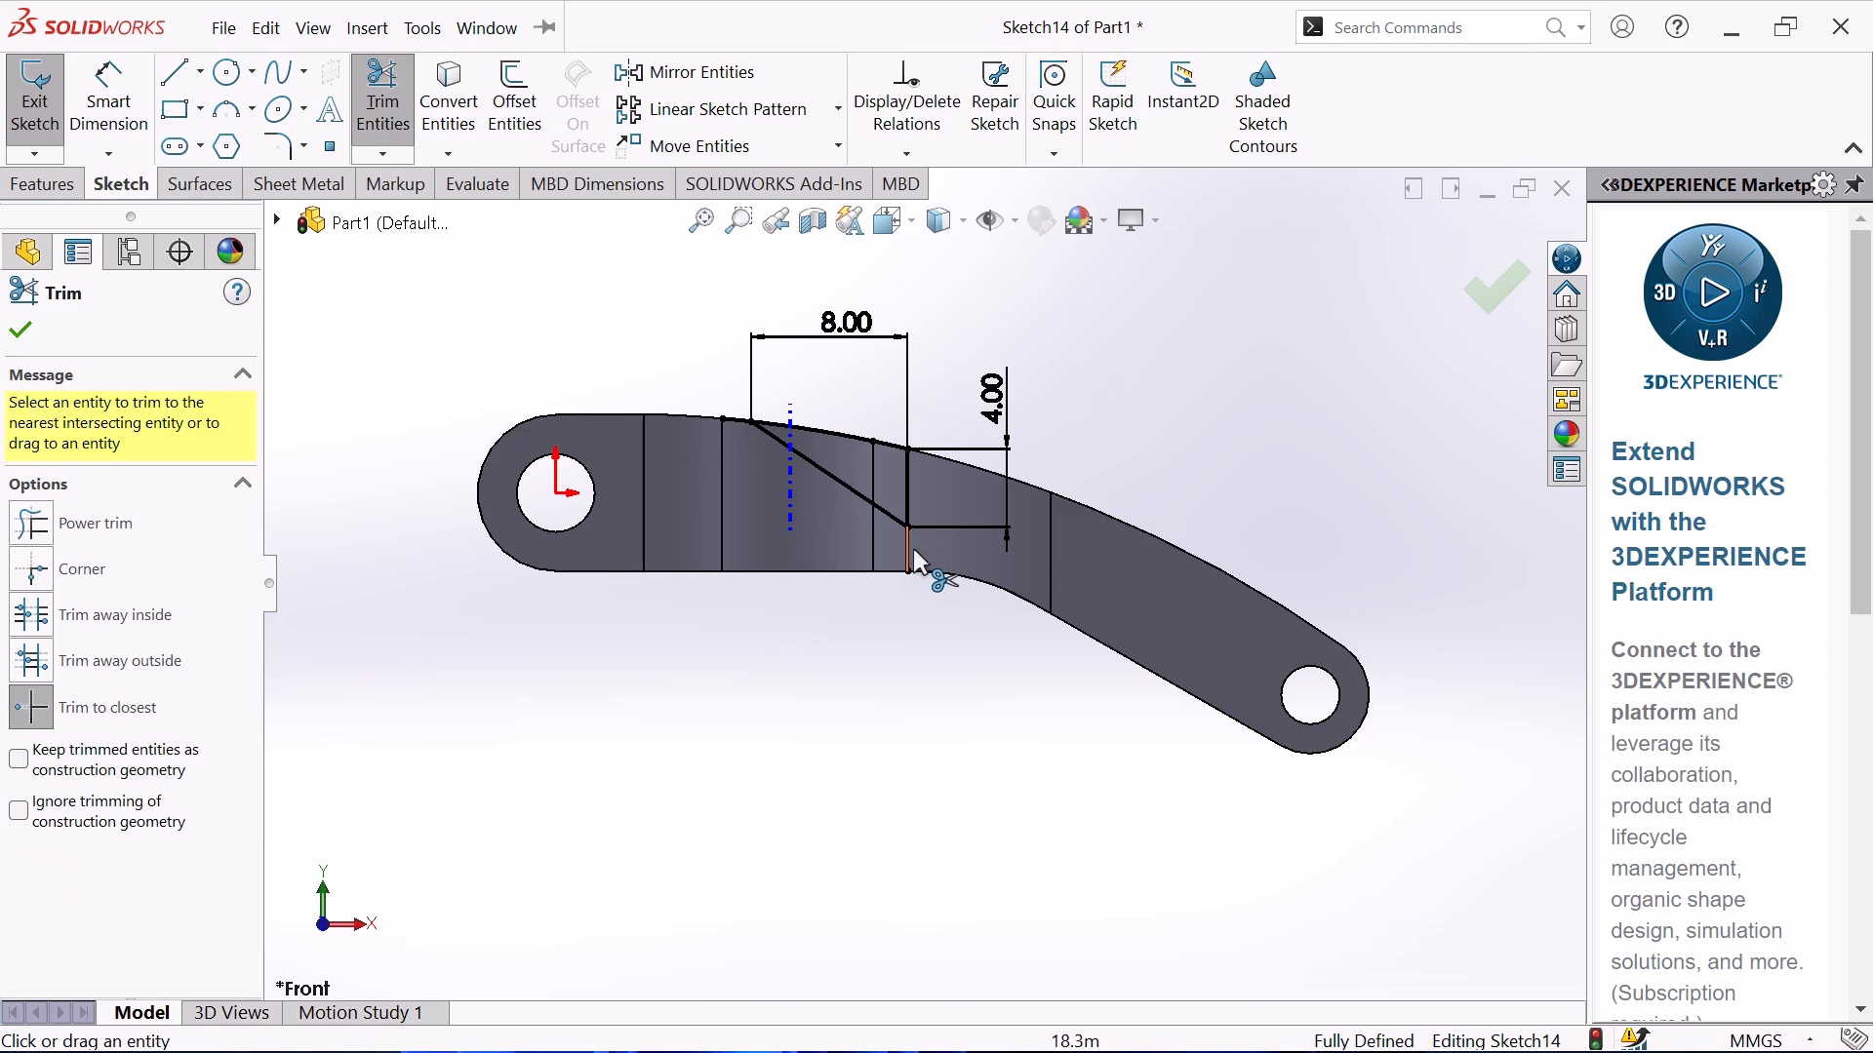
click(910, 550)
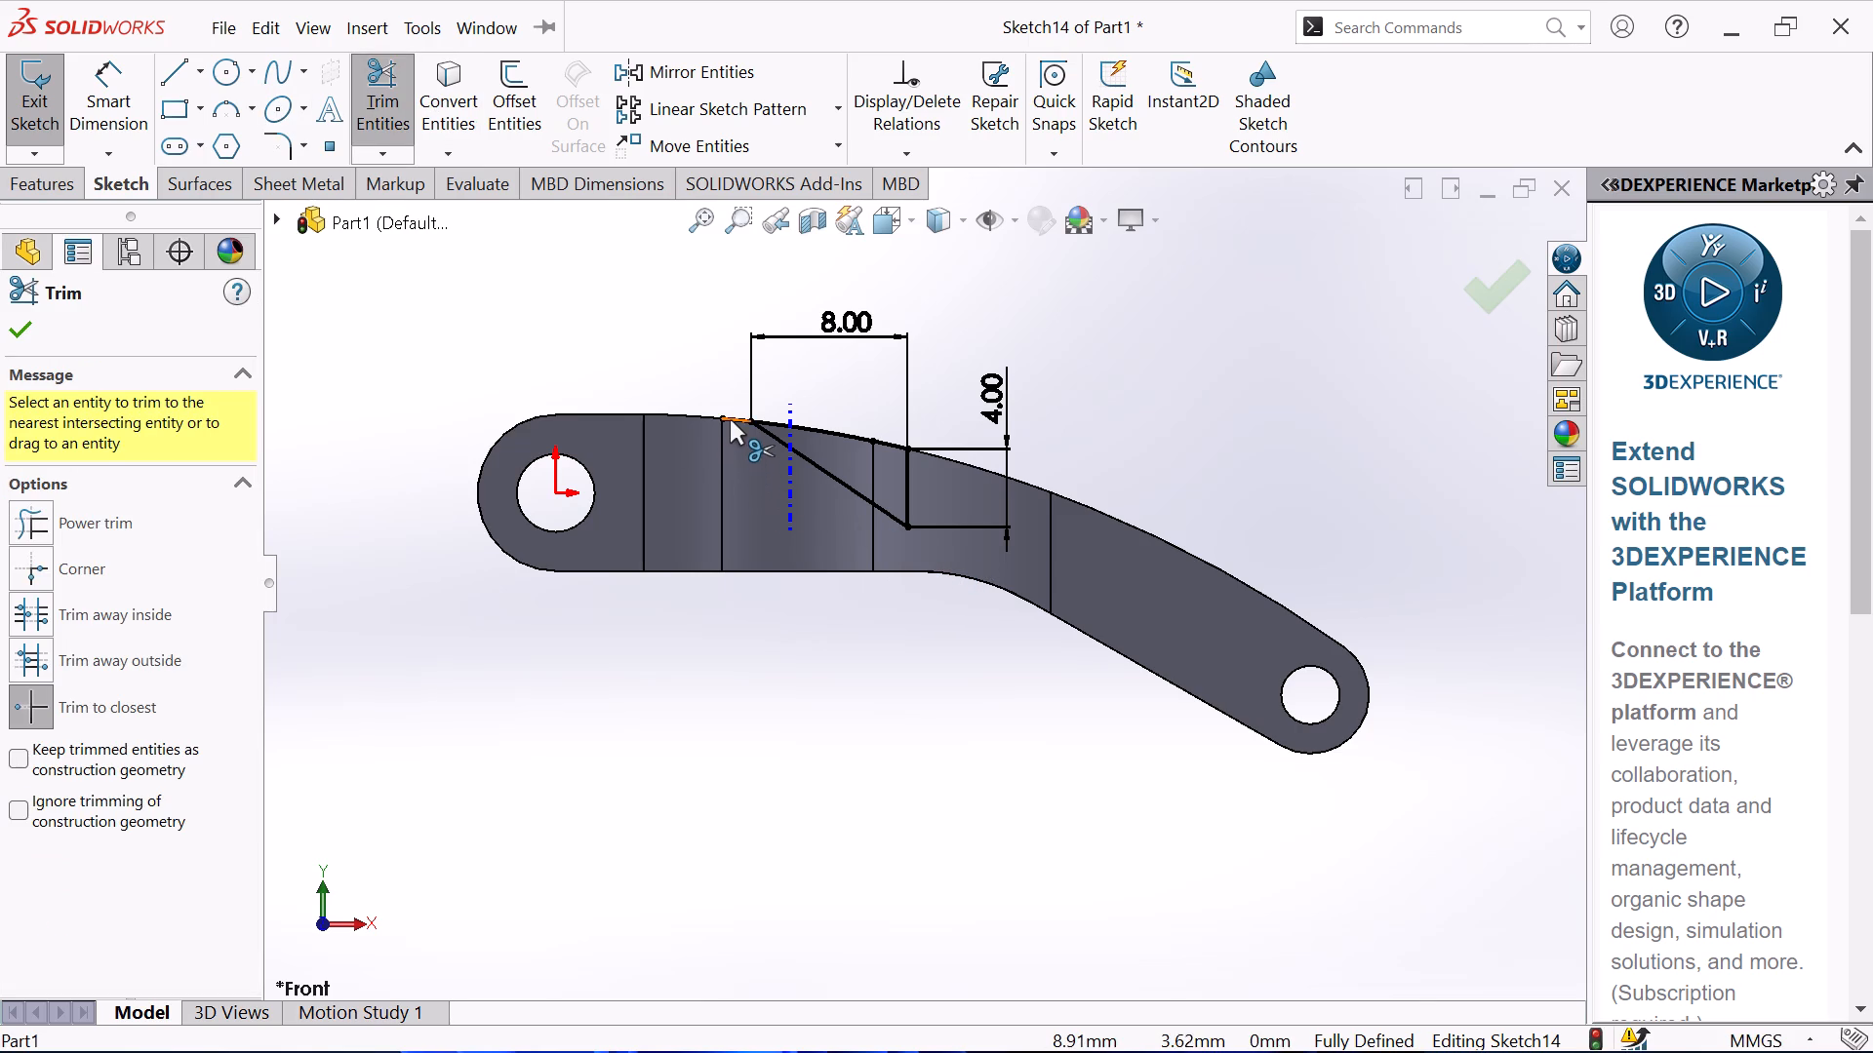
click(730, 418)
right_click(651, 355)
click(695, 449)
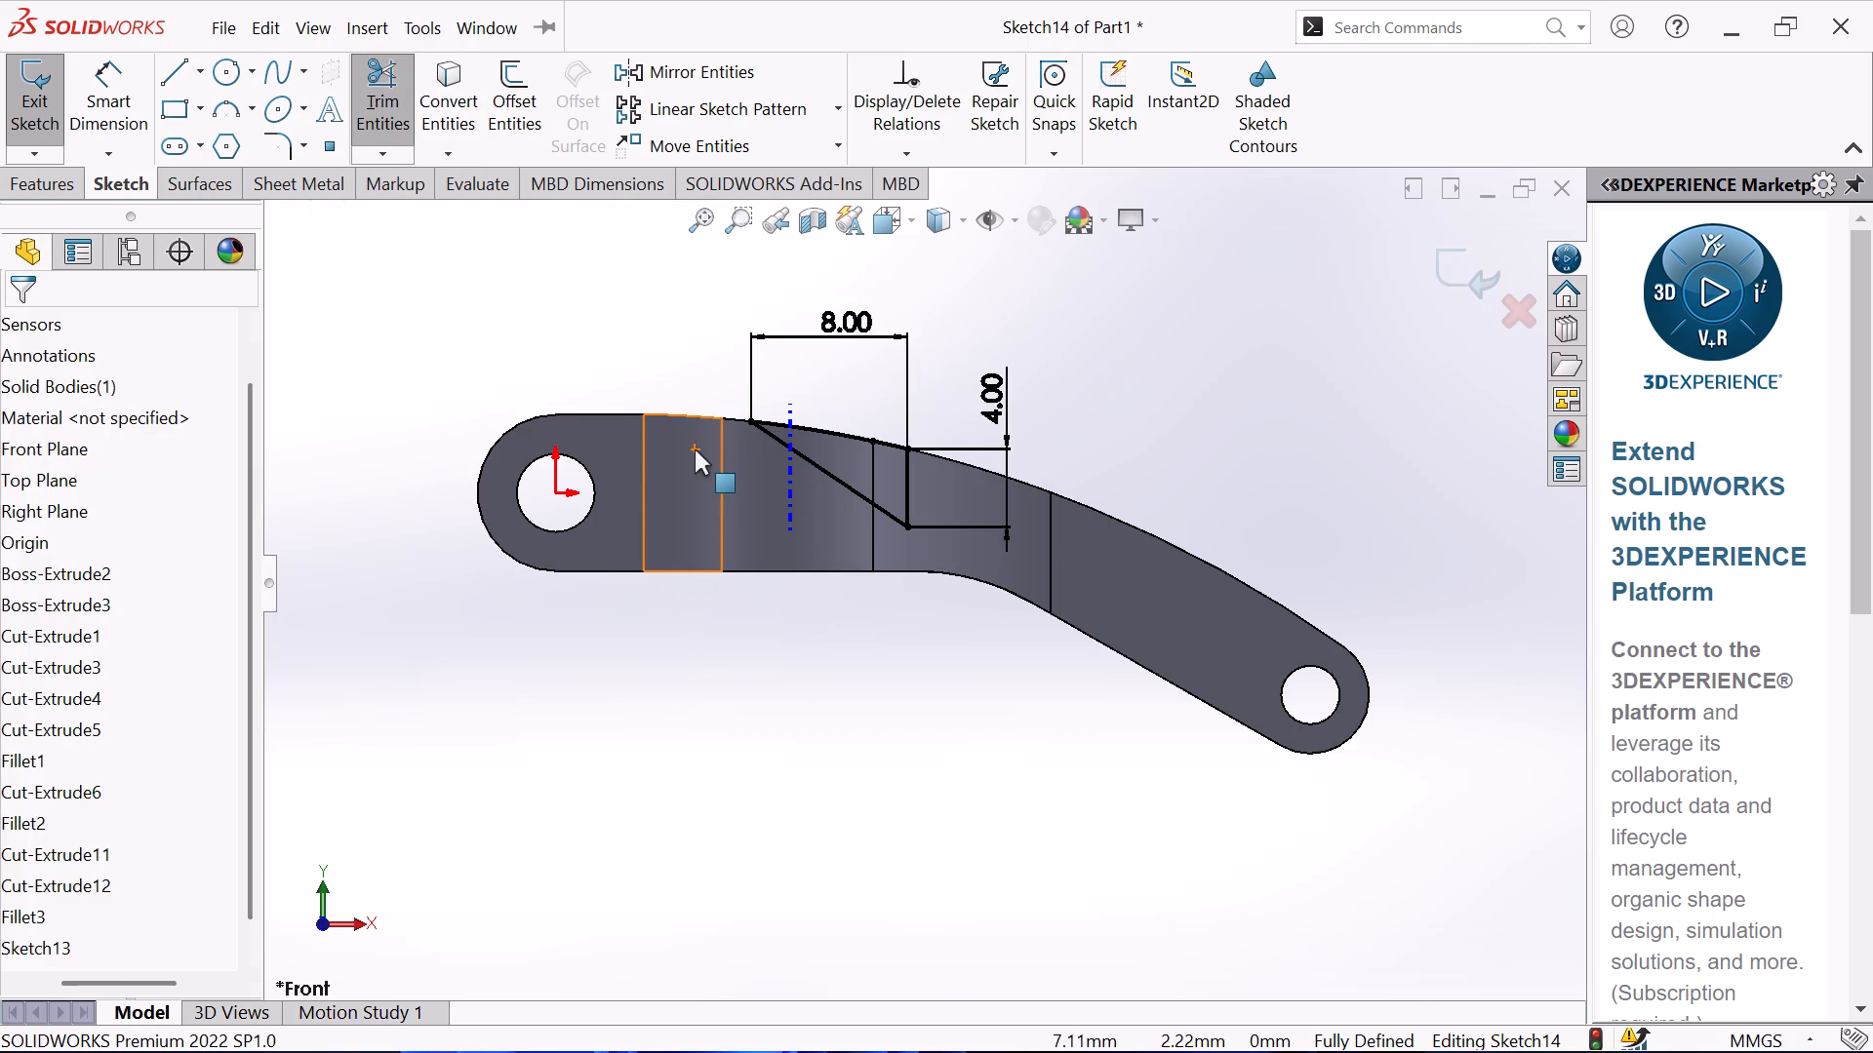
Cut-extrude the triangular profile with a Mid Plane end condition and a depth of 5 mm.
click(29, 185)
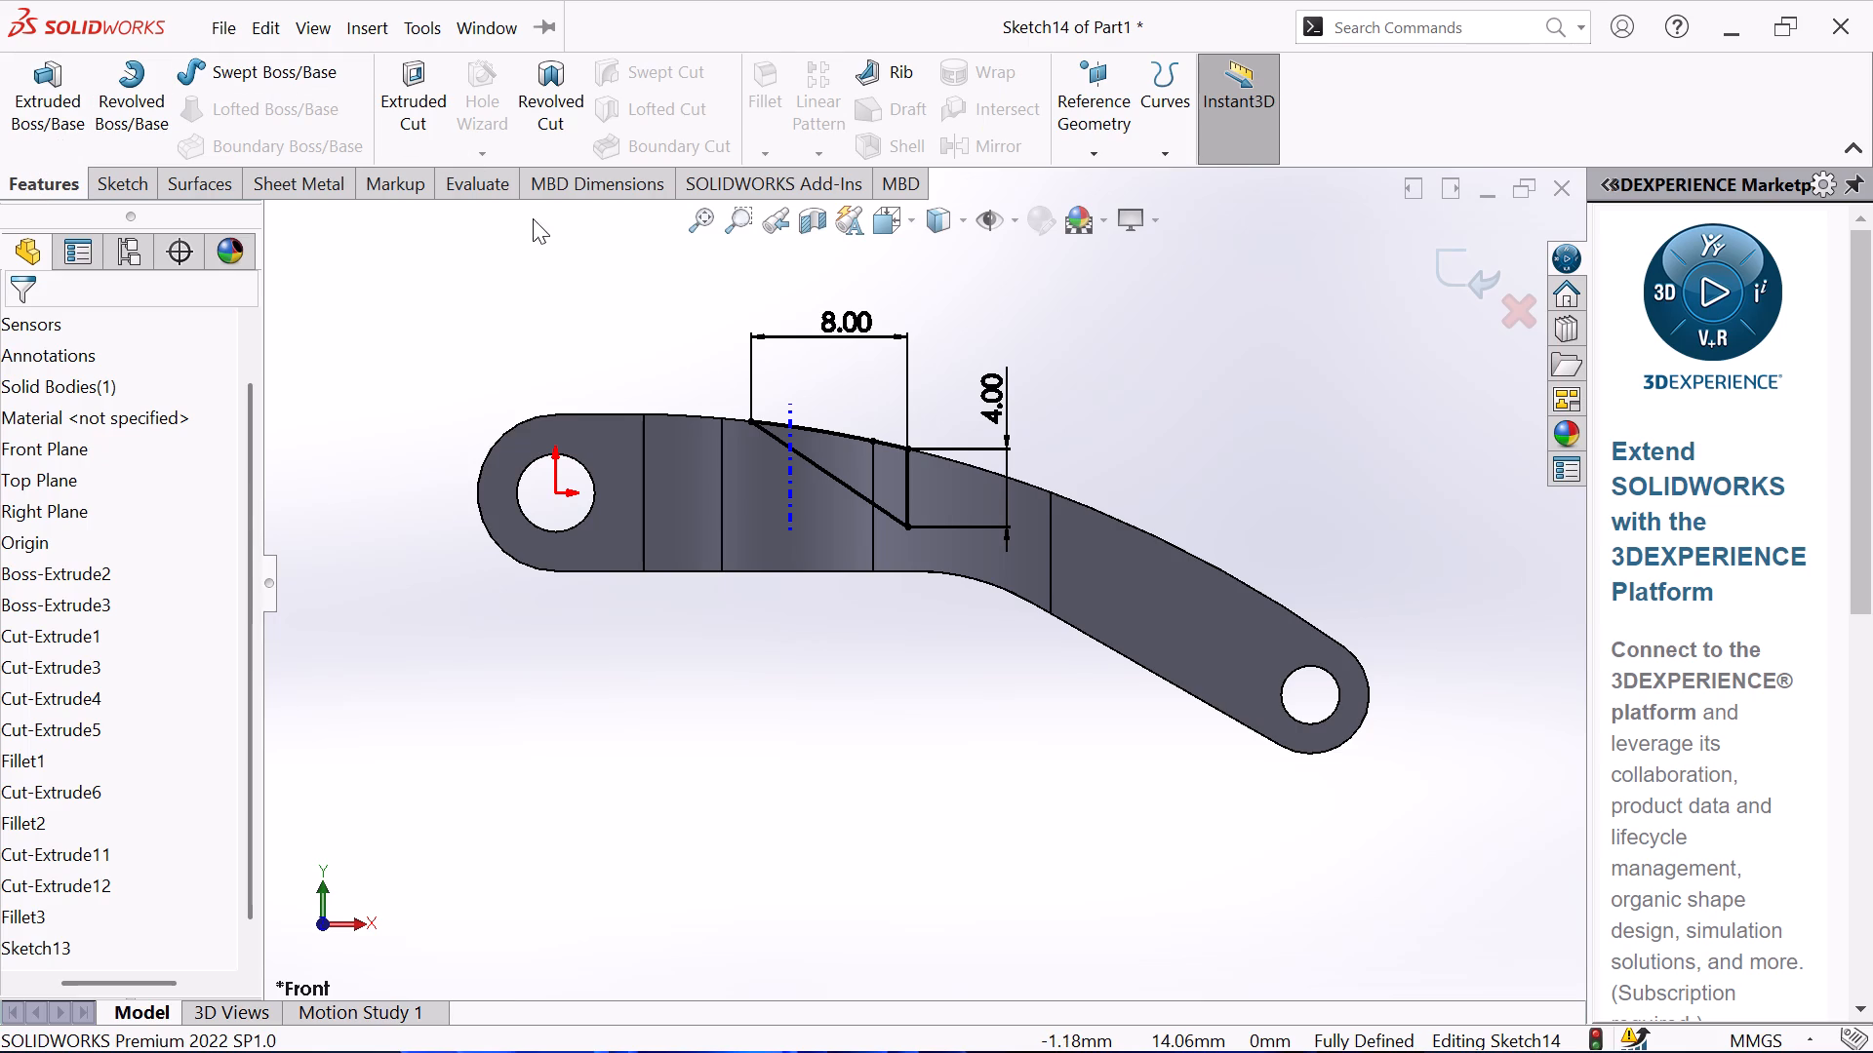
click(407, 71)
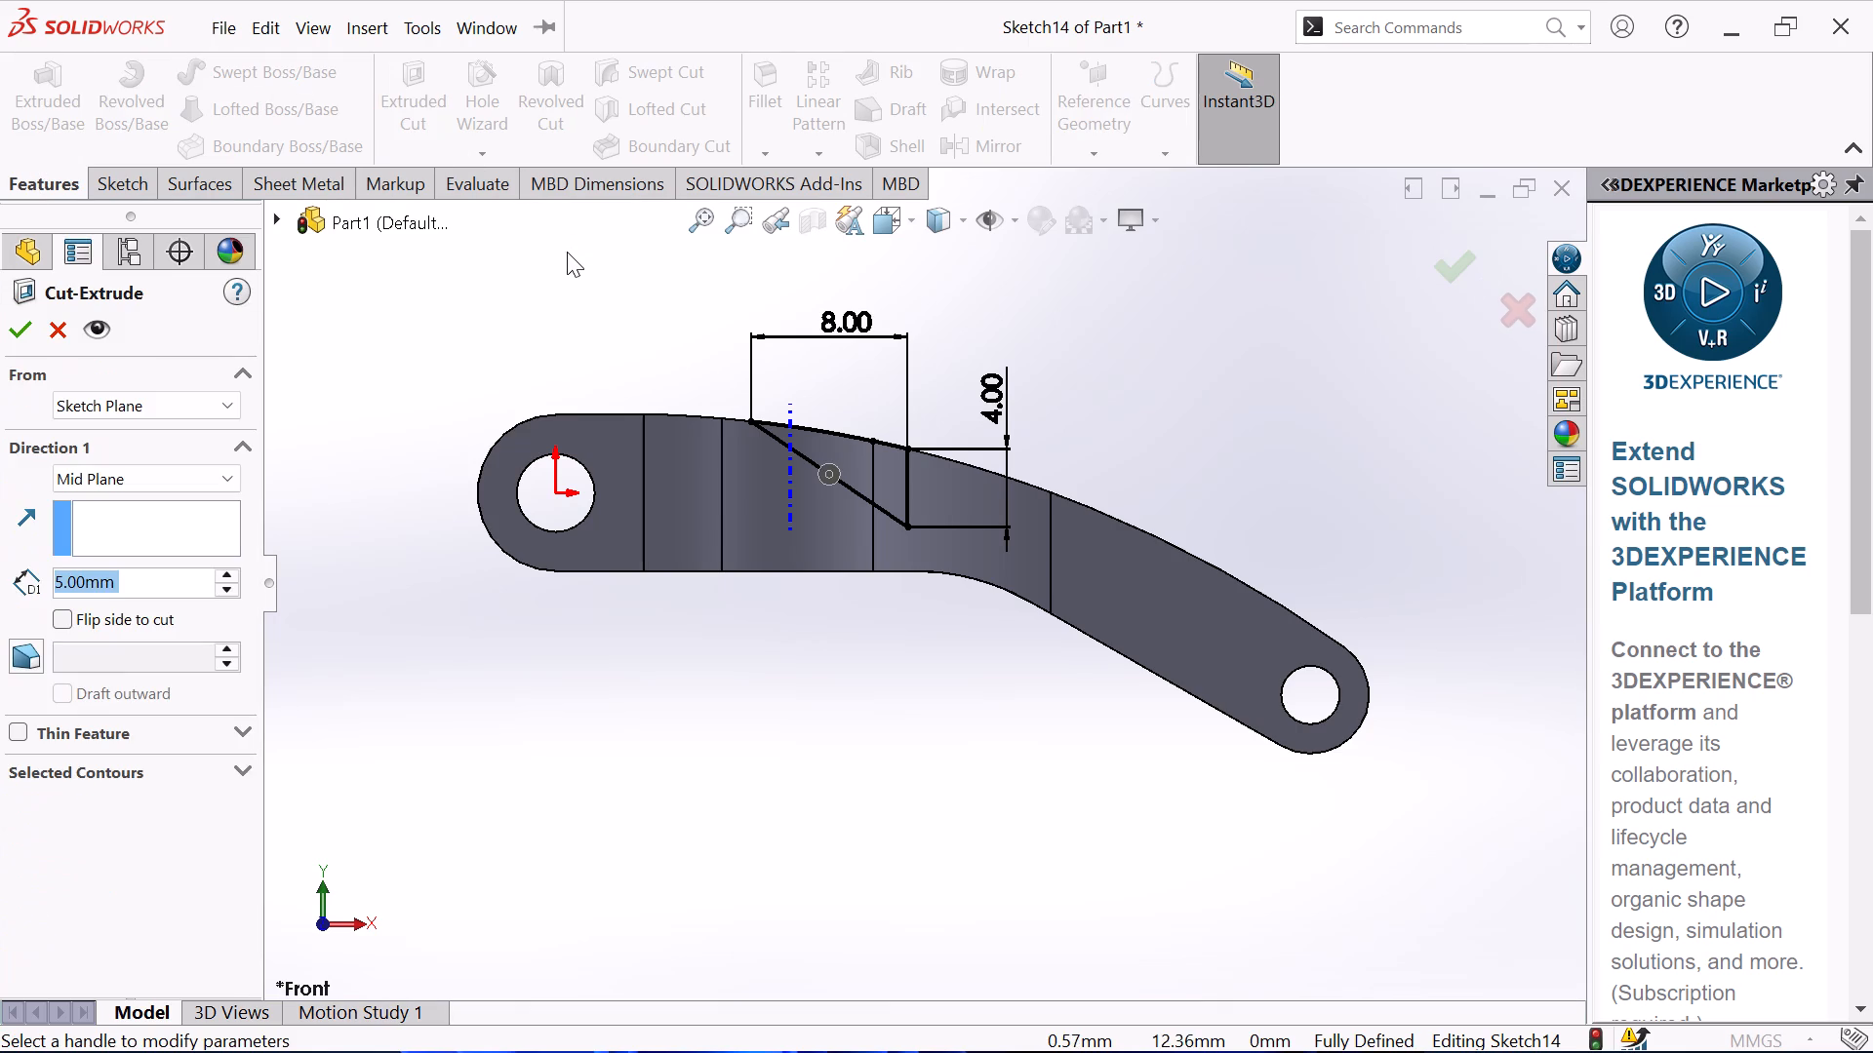
middle_drag(568, 253, 530, 403)
click(4, 320)
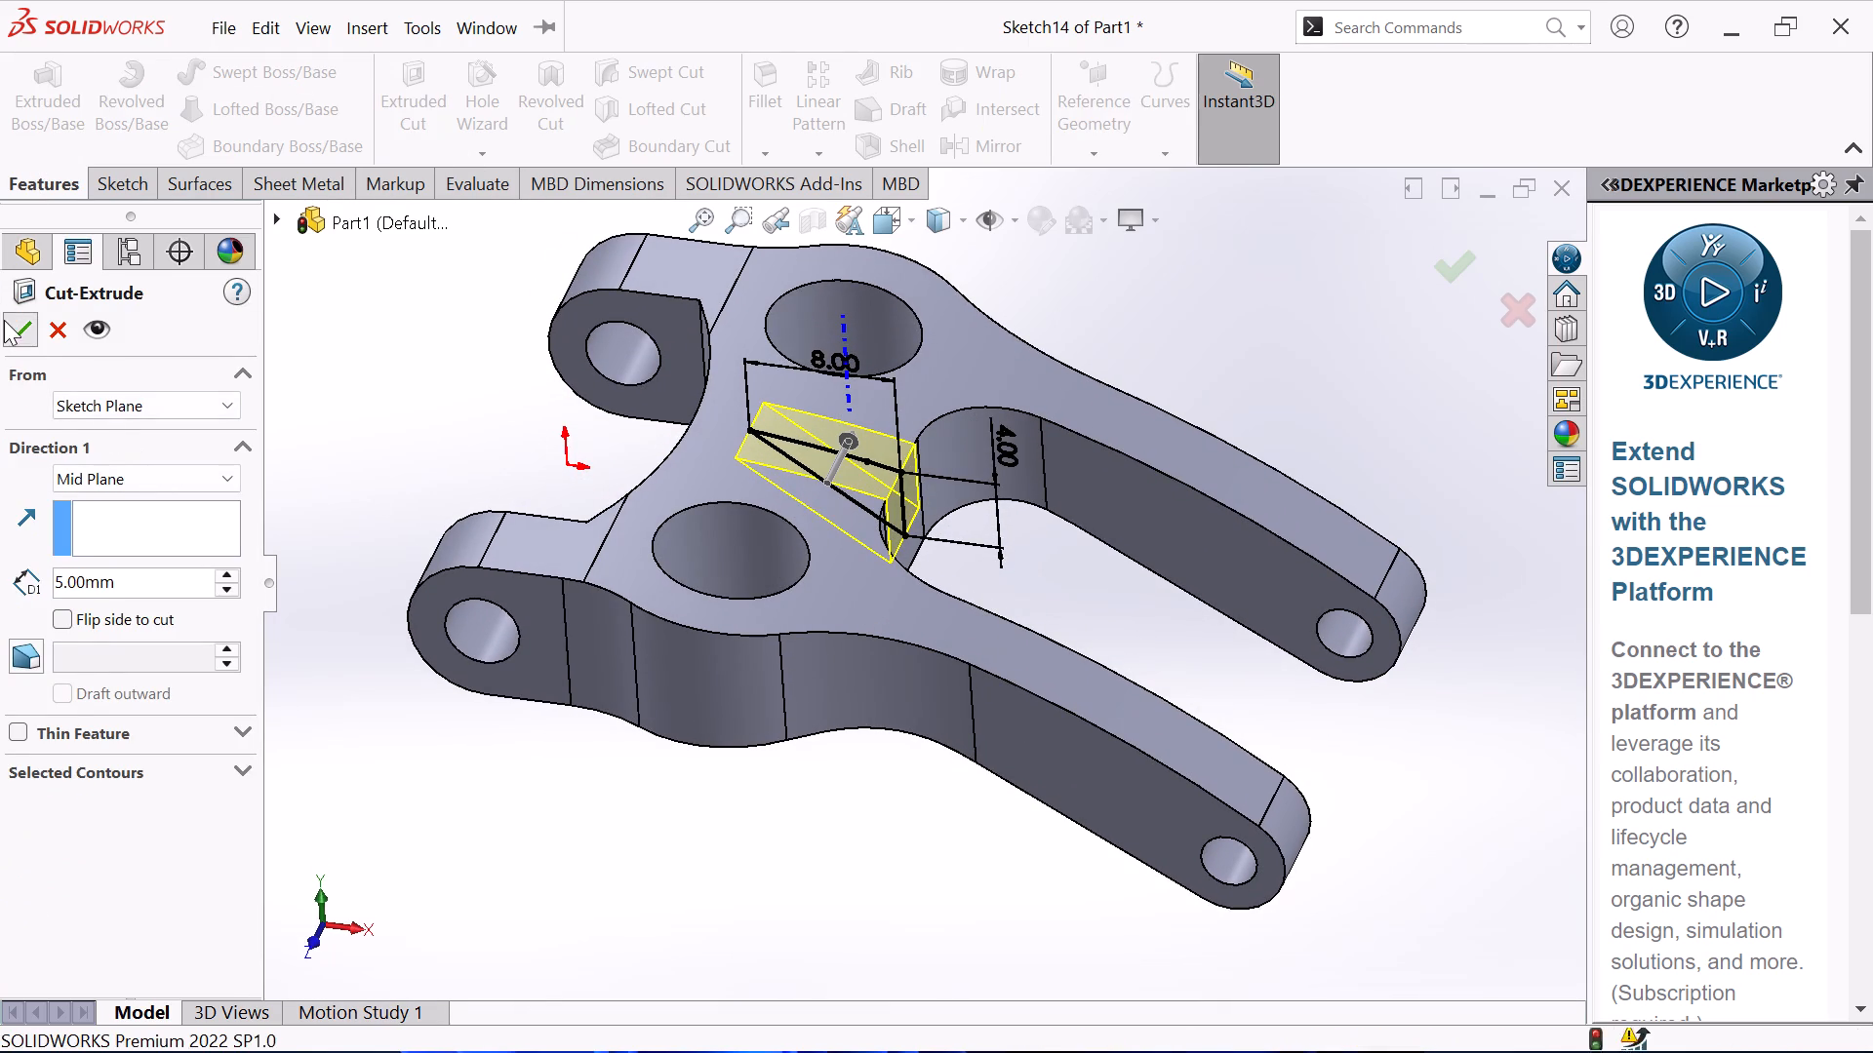
click(514, 429)
Fillet the two long bottom edges of the pocket, where its sloped floor meets the side walls, with a 1 mm radius.
middle_drag(507, 409, 462, 410)
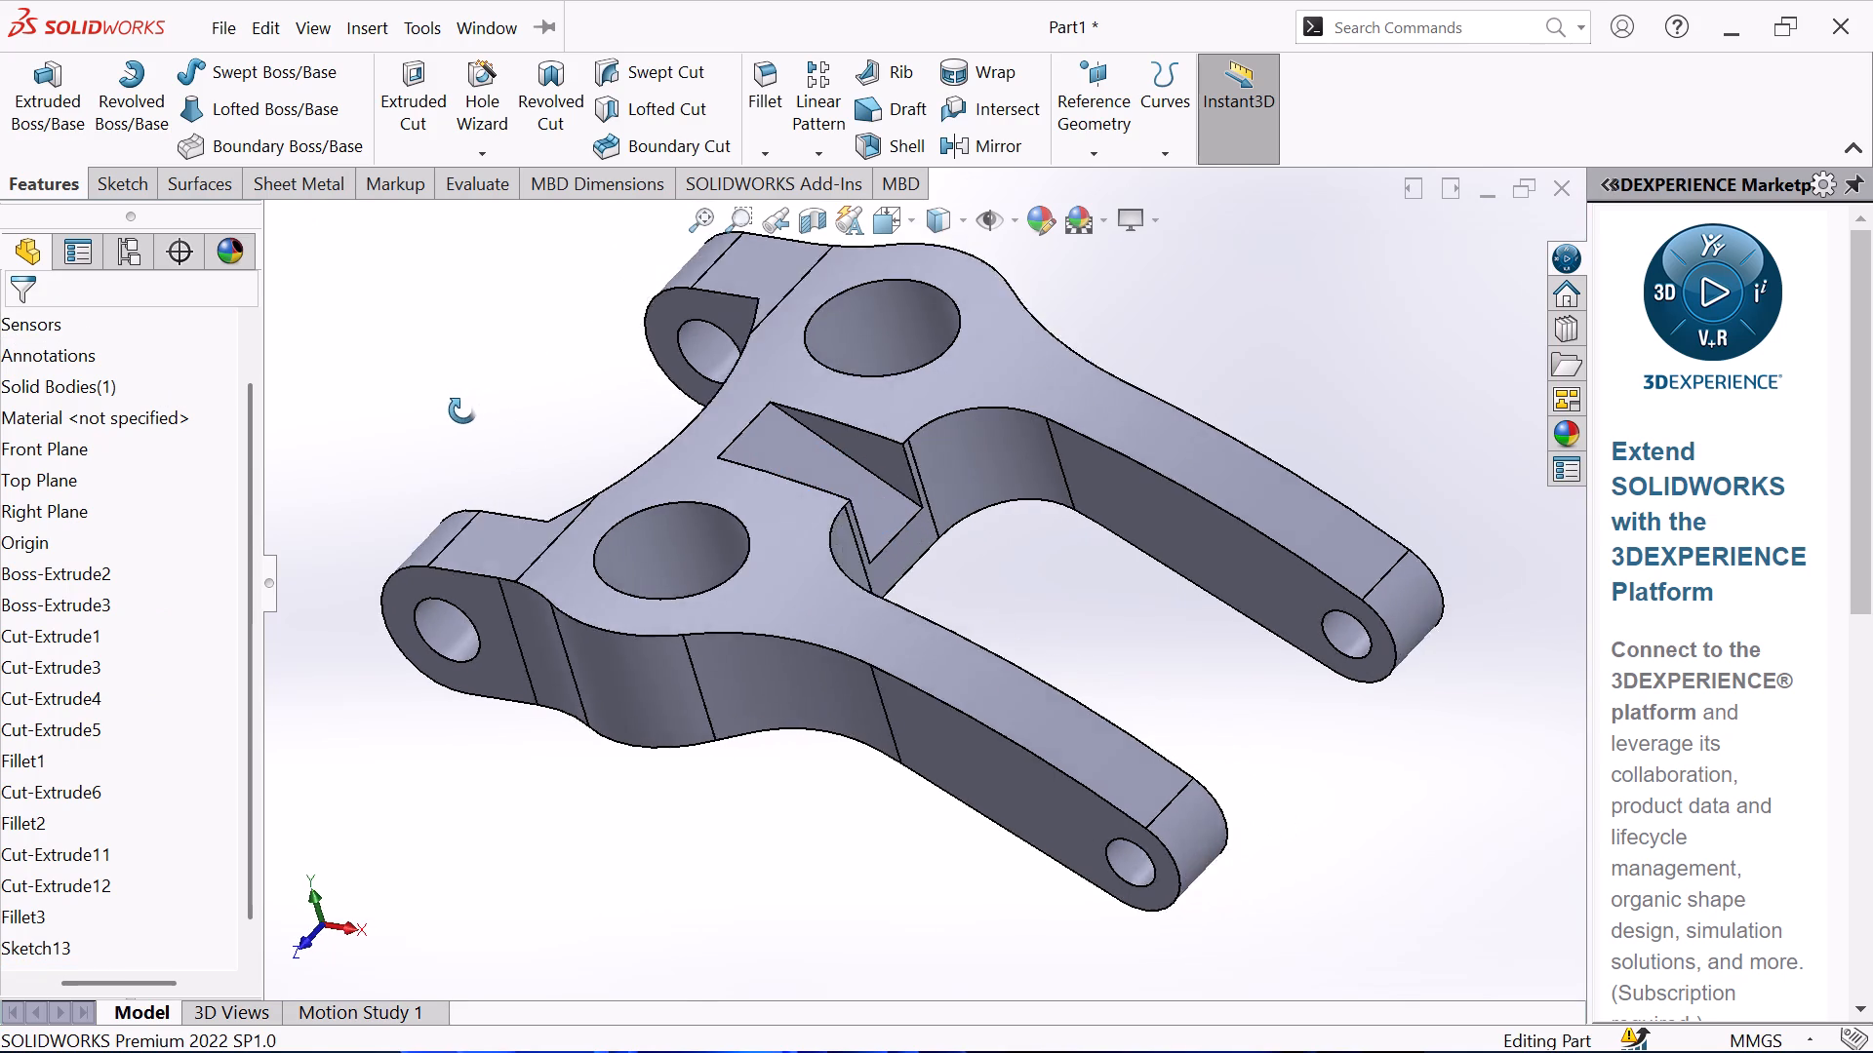
middle_drag(462, 410, 445, 553)
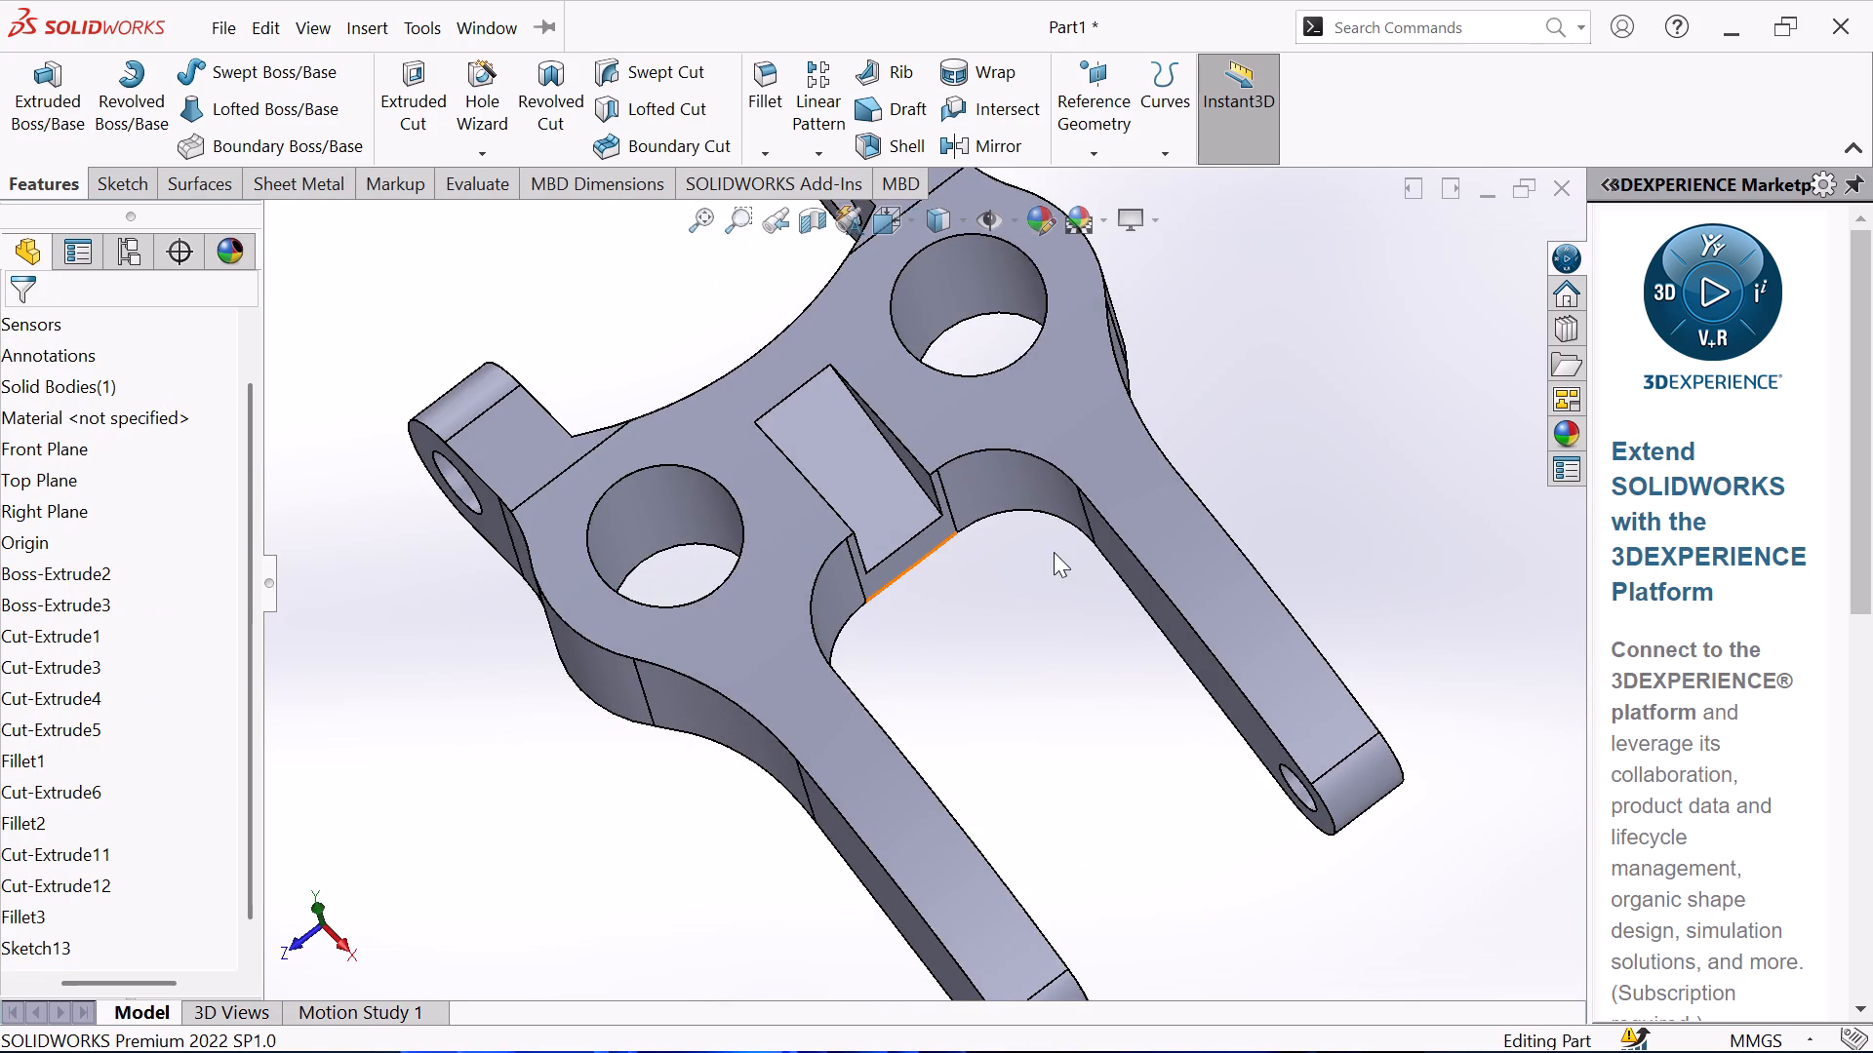
click(777, 110)
scroll(938, 611, down, 1)
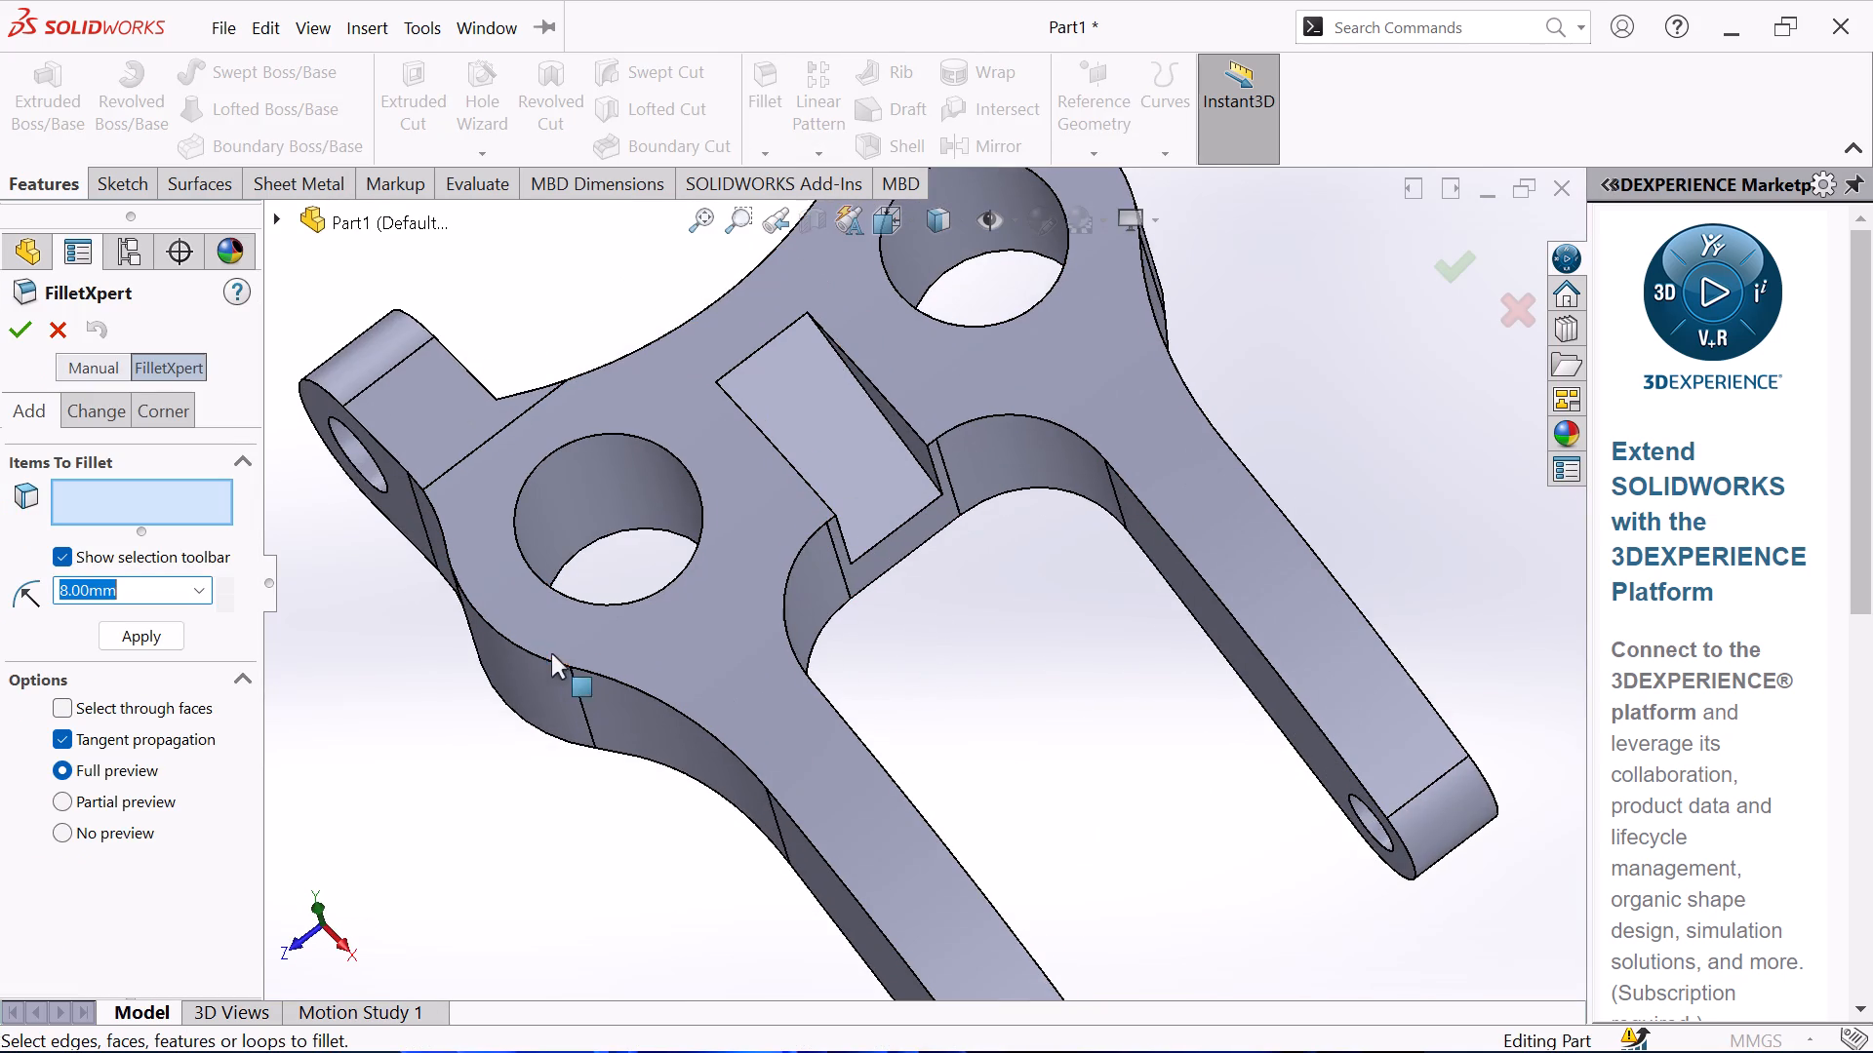
key(1)
click(449, 791)
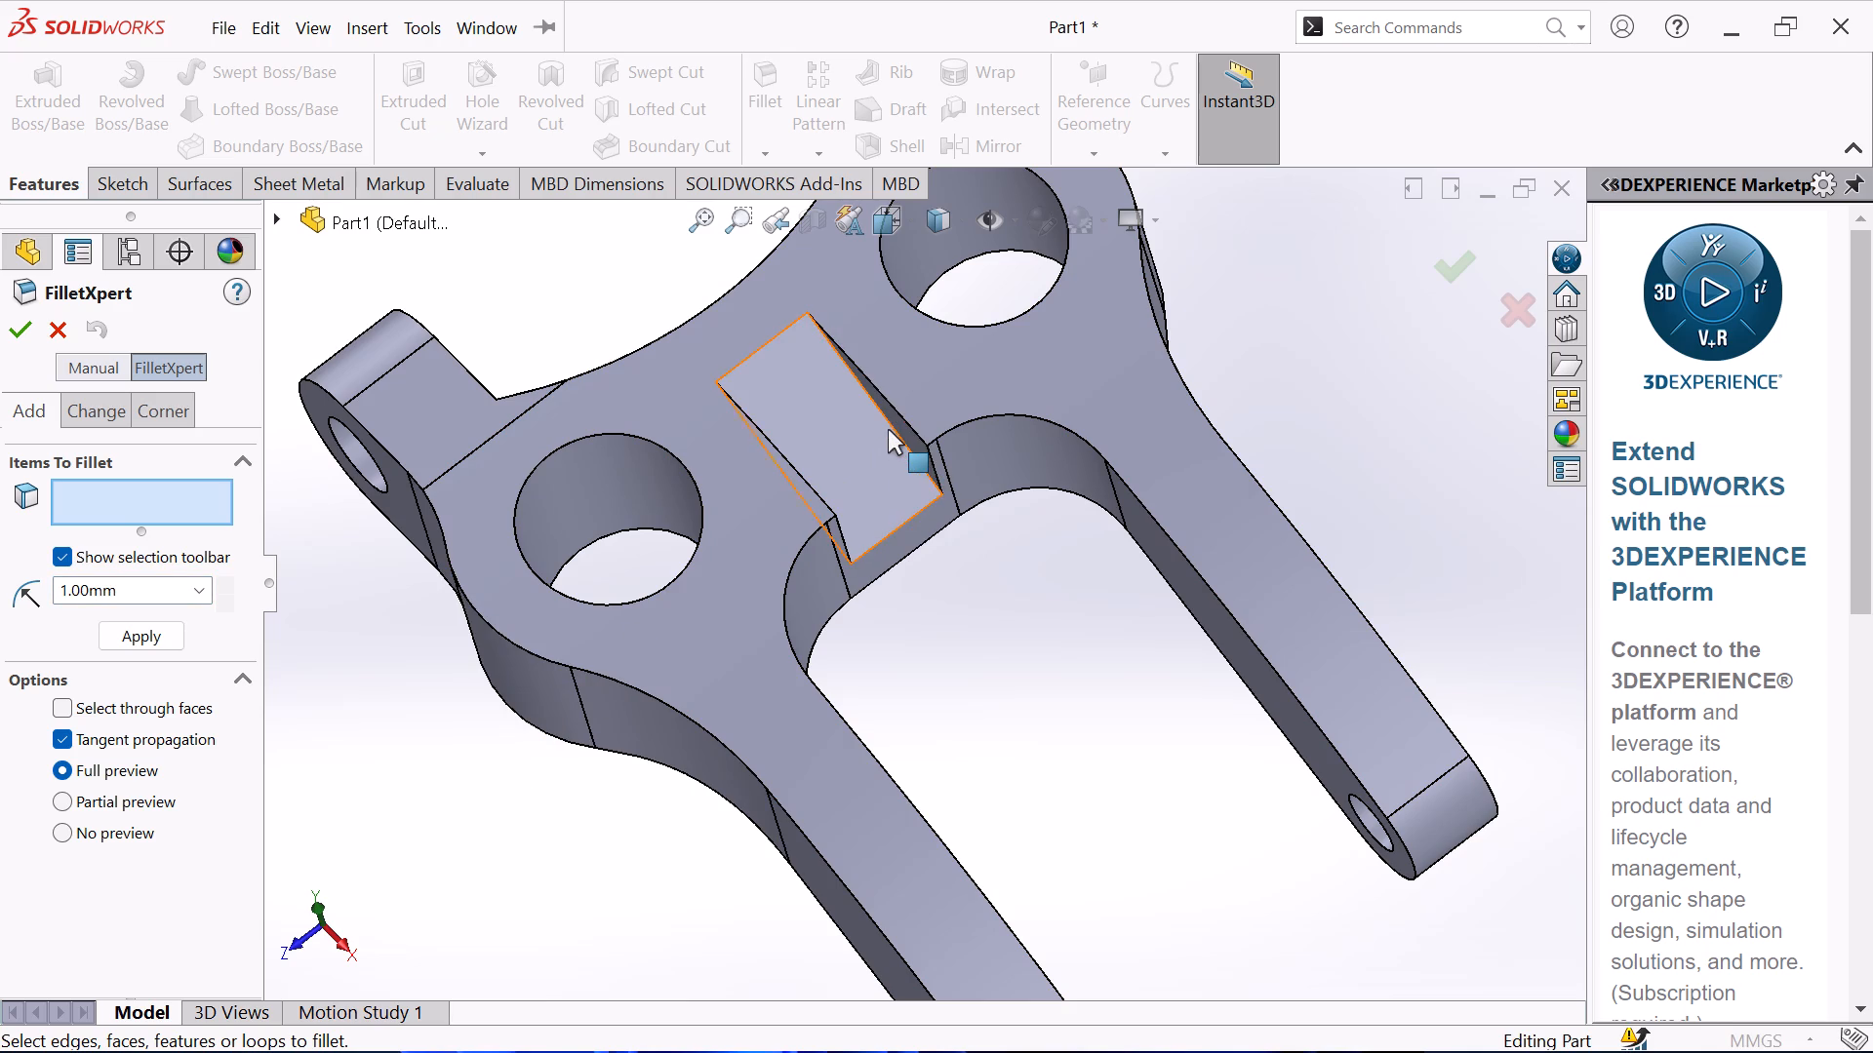
click(895, 431)
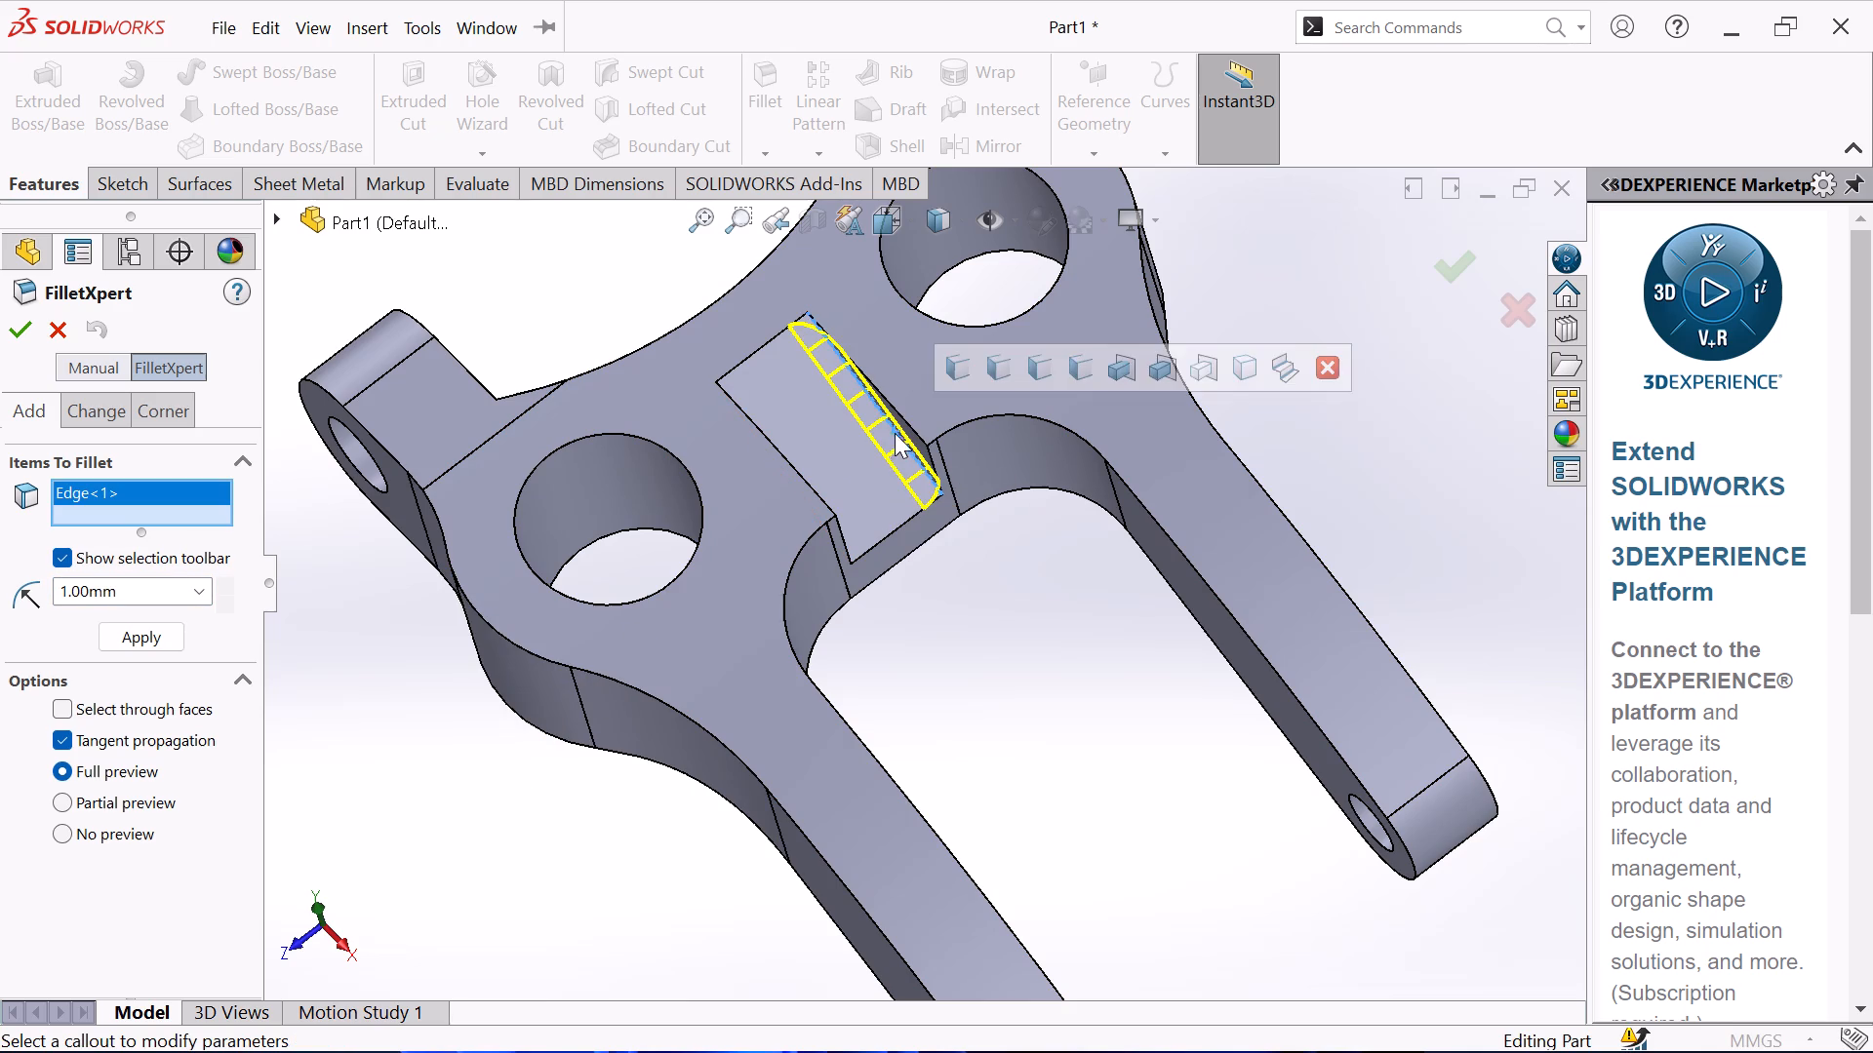
middle_drag(946, 566, 883, 594)
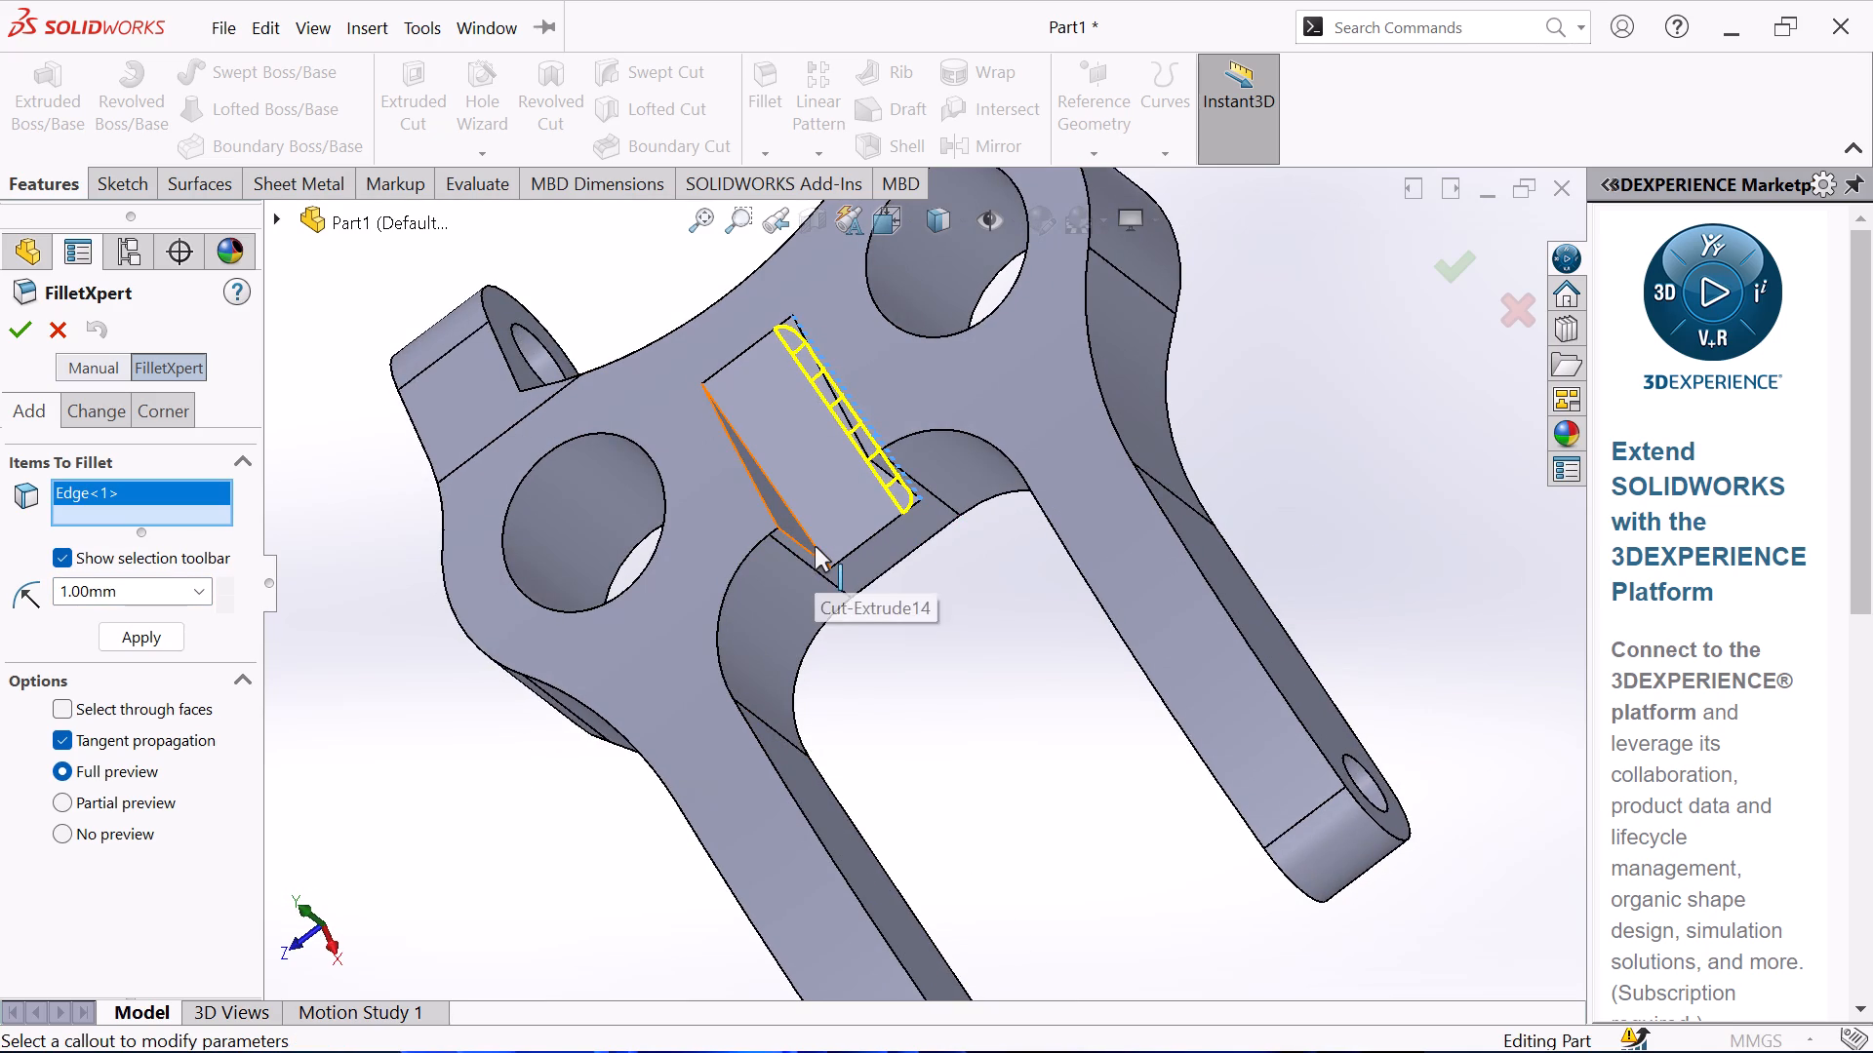
click(815, 545)
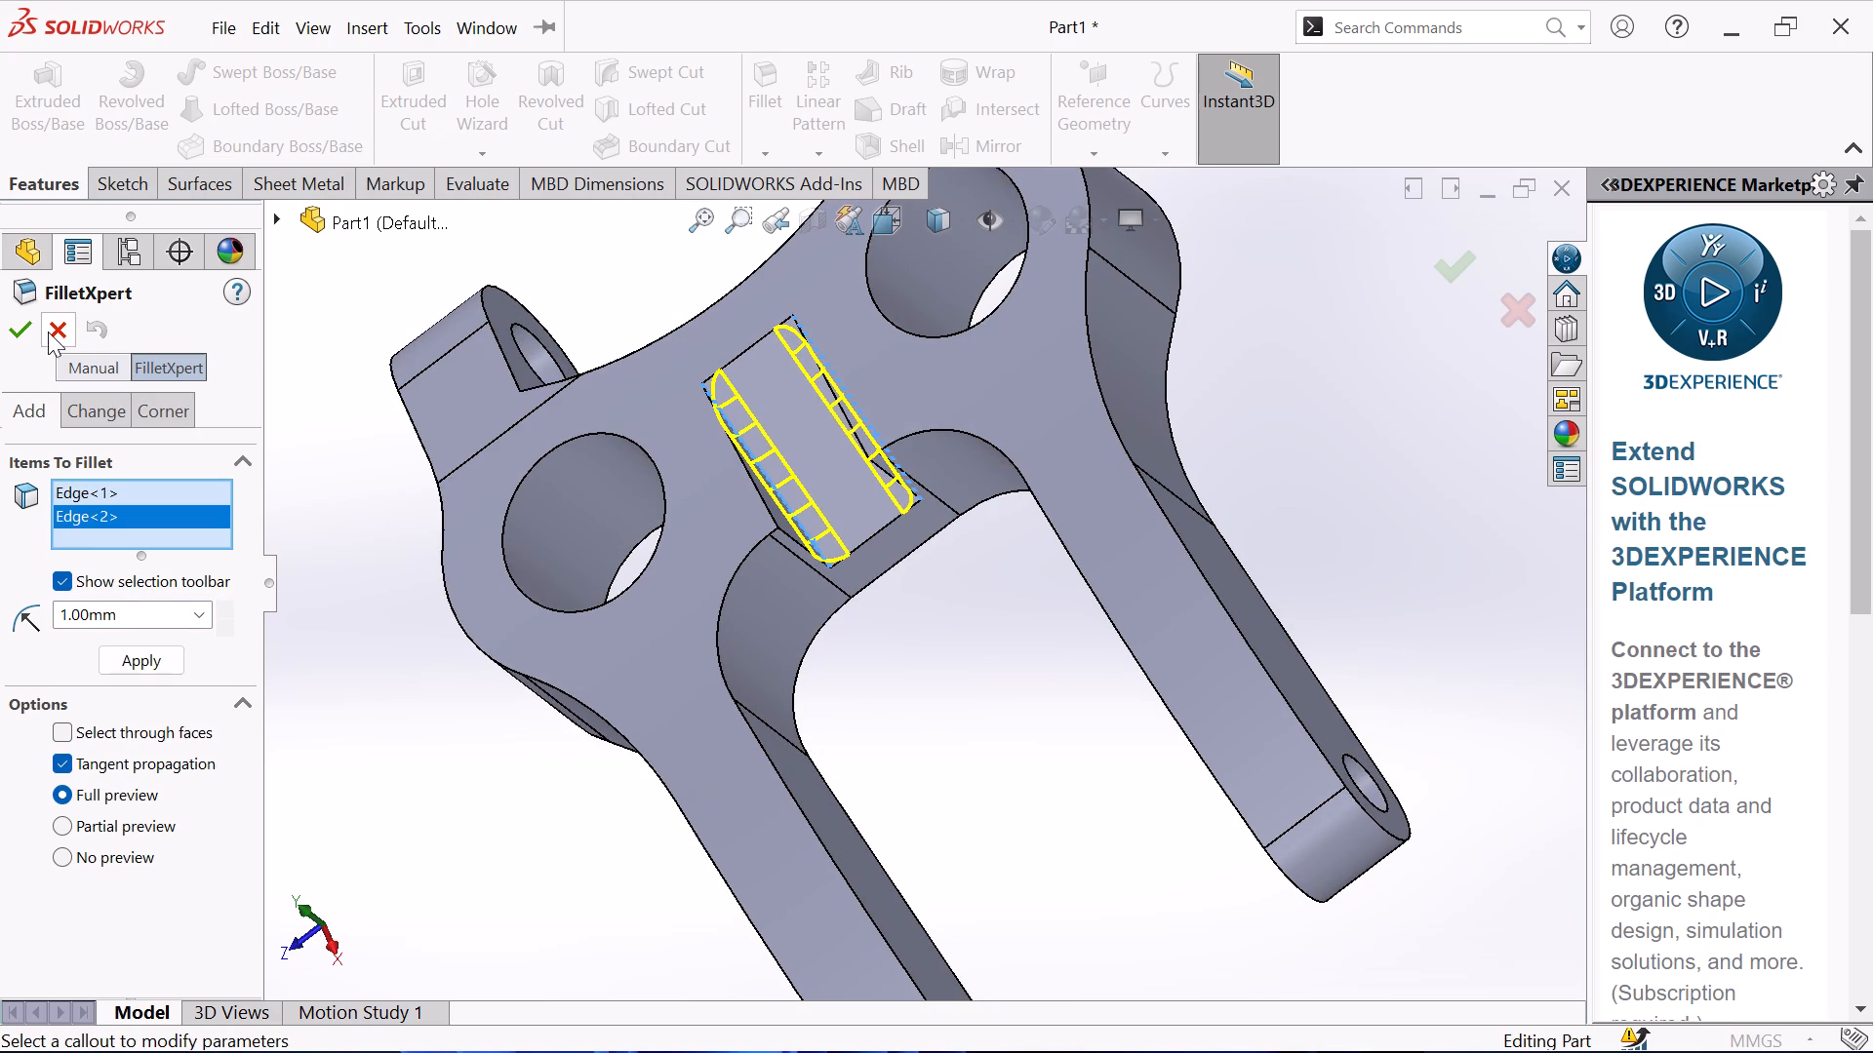
click(25, 330)
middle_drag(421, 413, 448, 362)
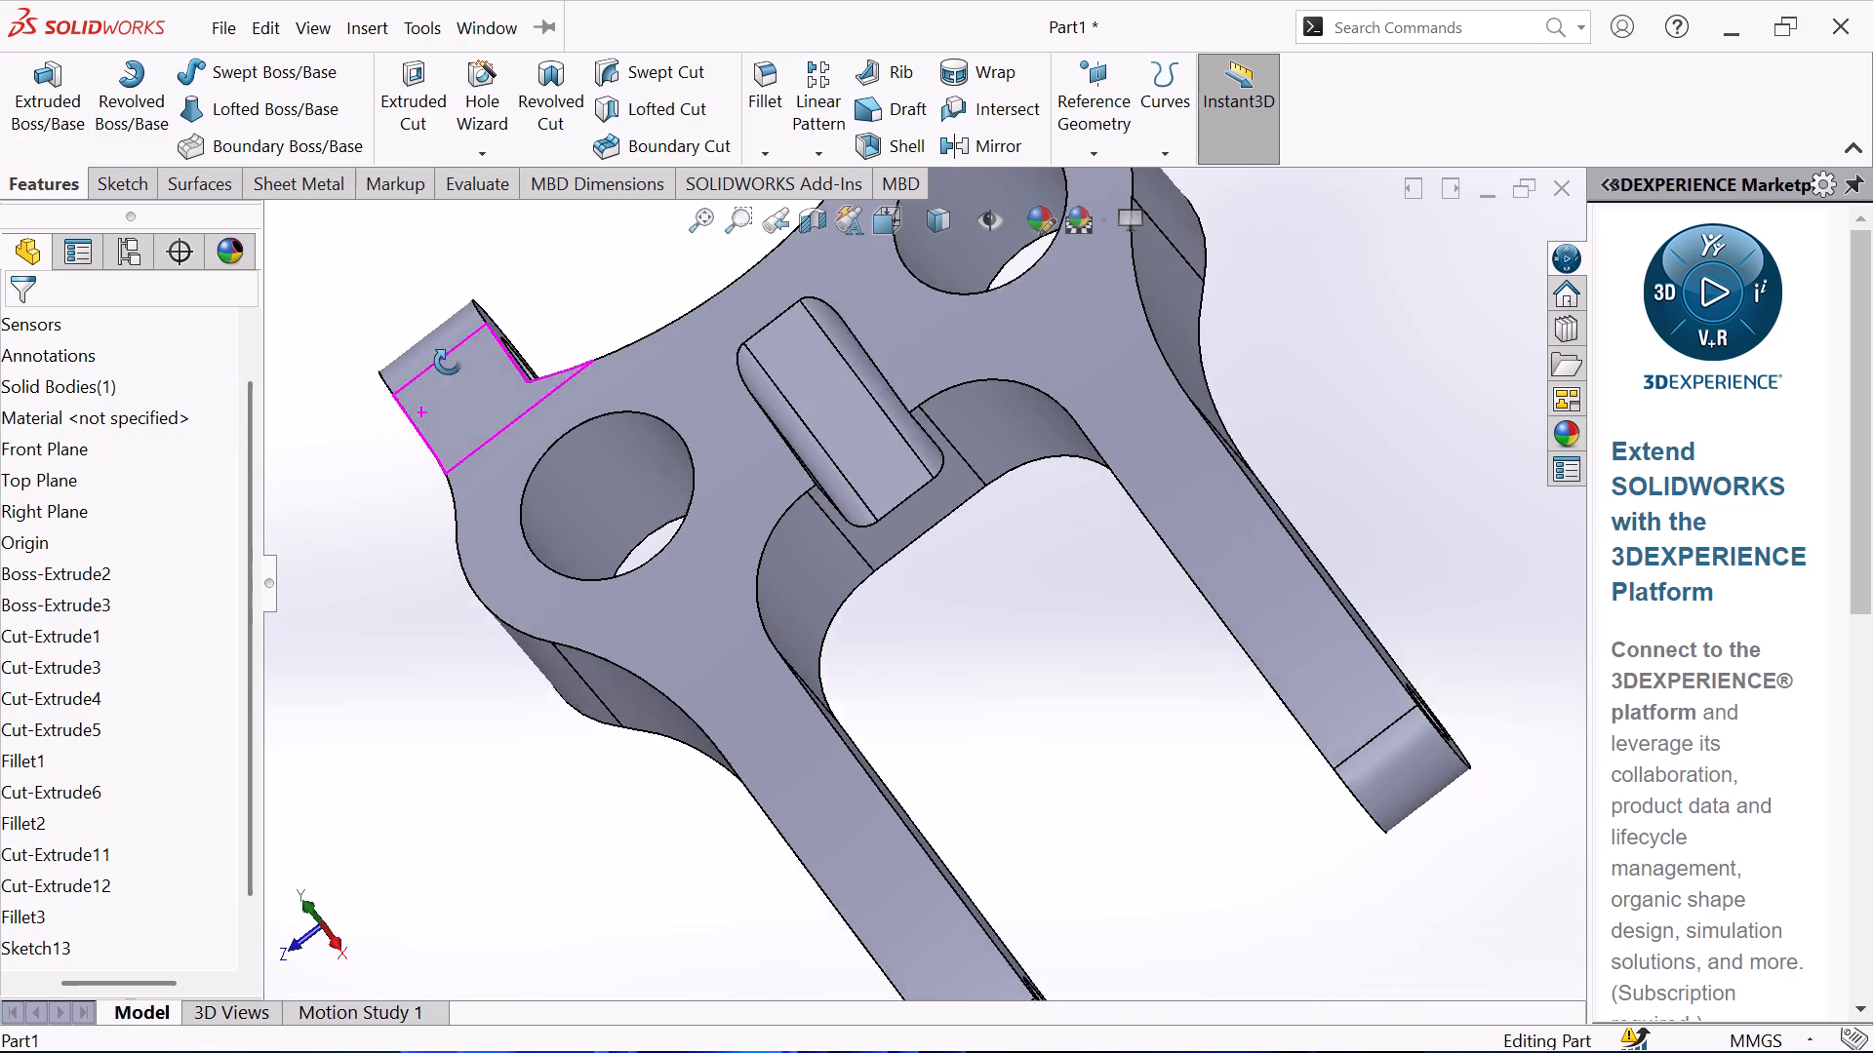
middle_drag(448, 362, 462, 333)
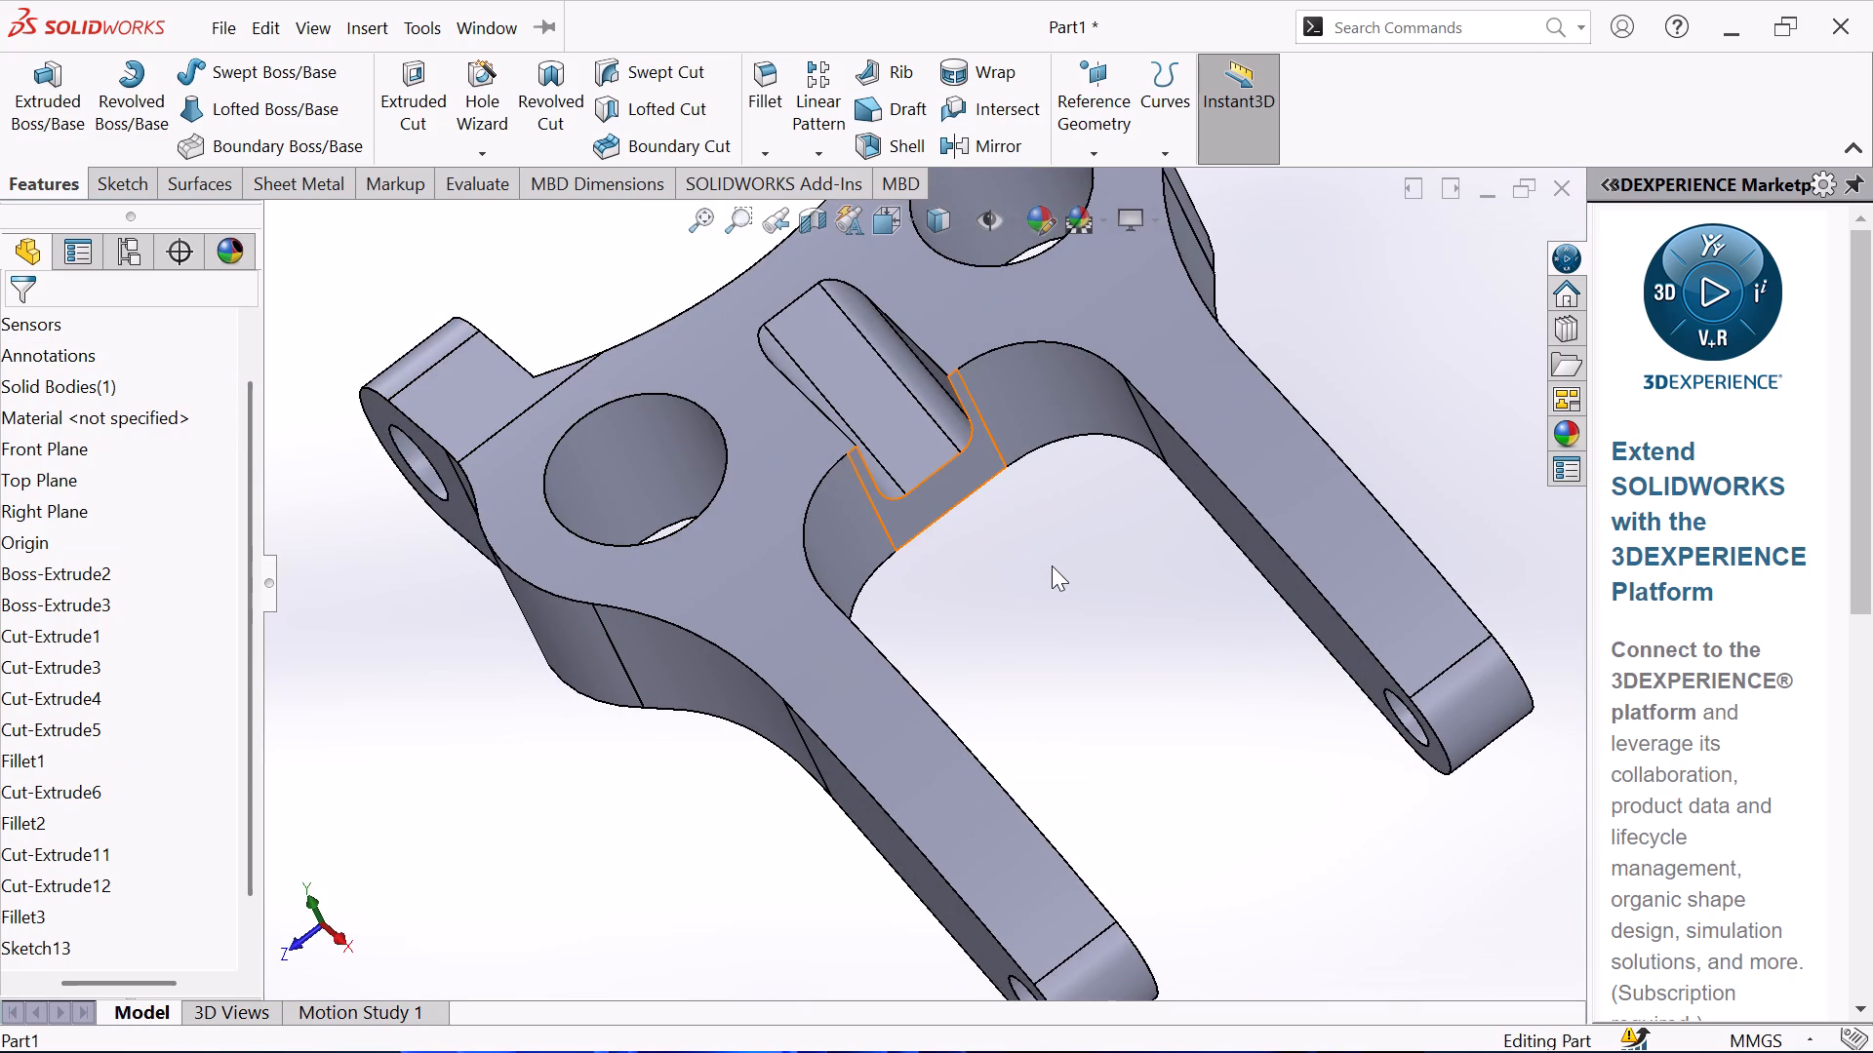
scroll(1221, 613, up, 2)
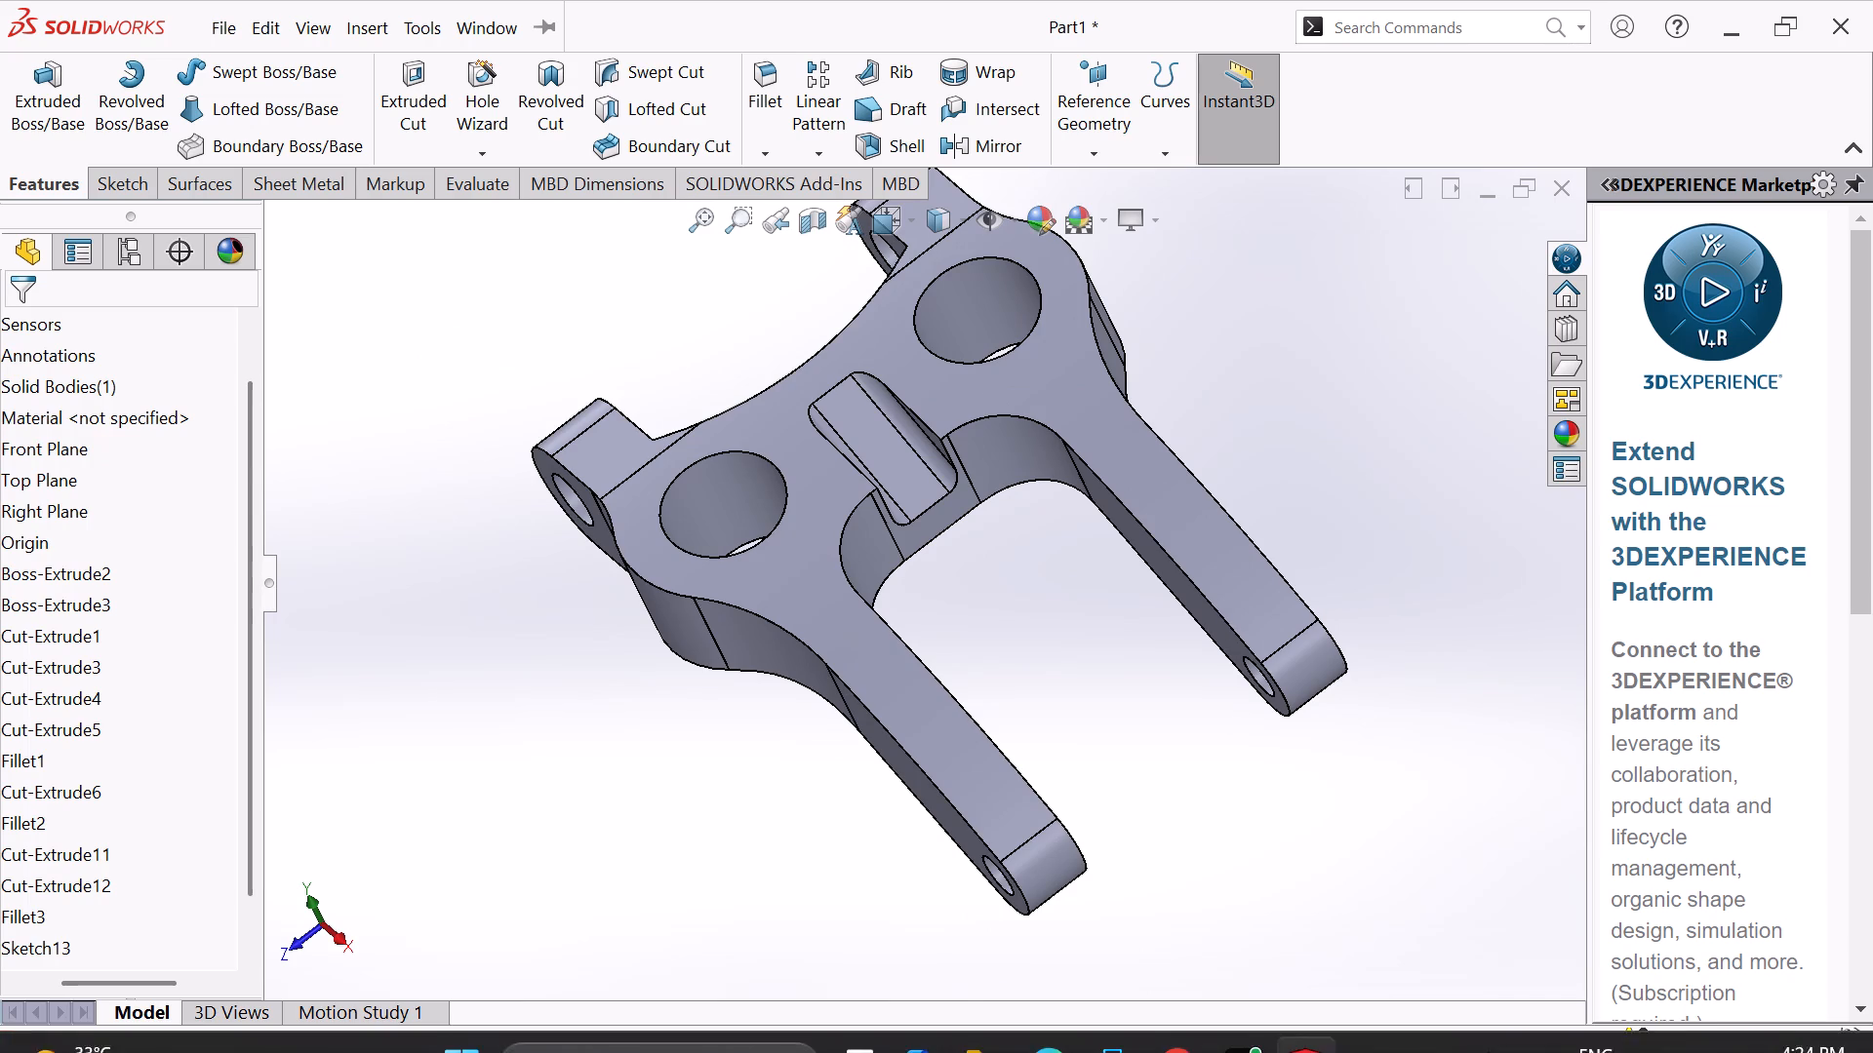
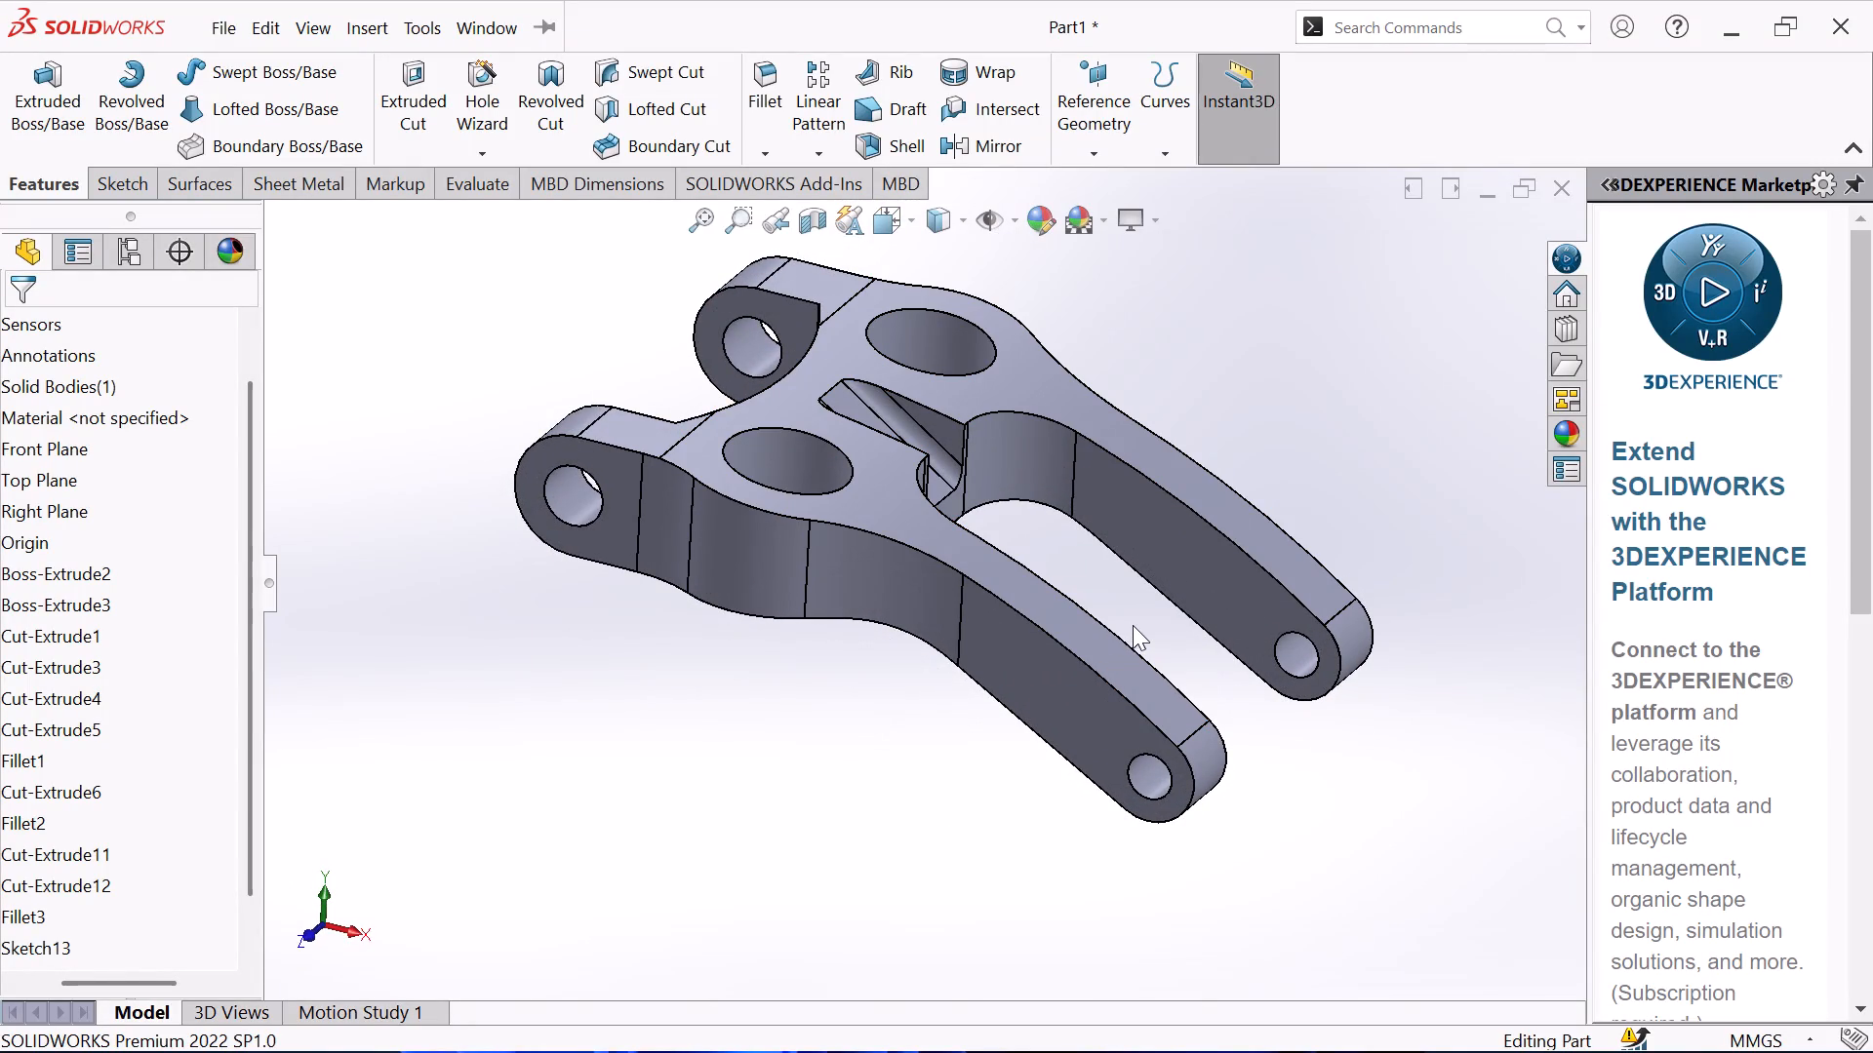
Start a sketch on the far arm's inner face and convert its straight lower edge into a sketch line.
click(1238, 594)
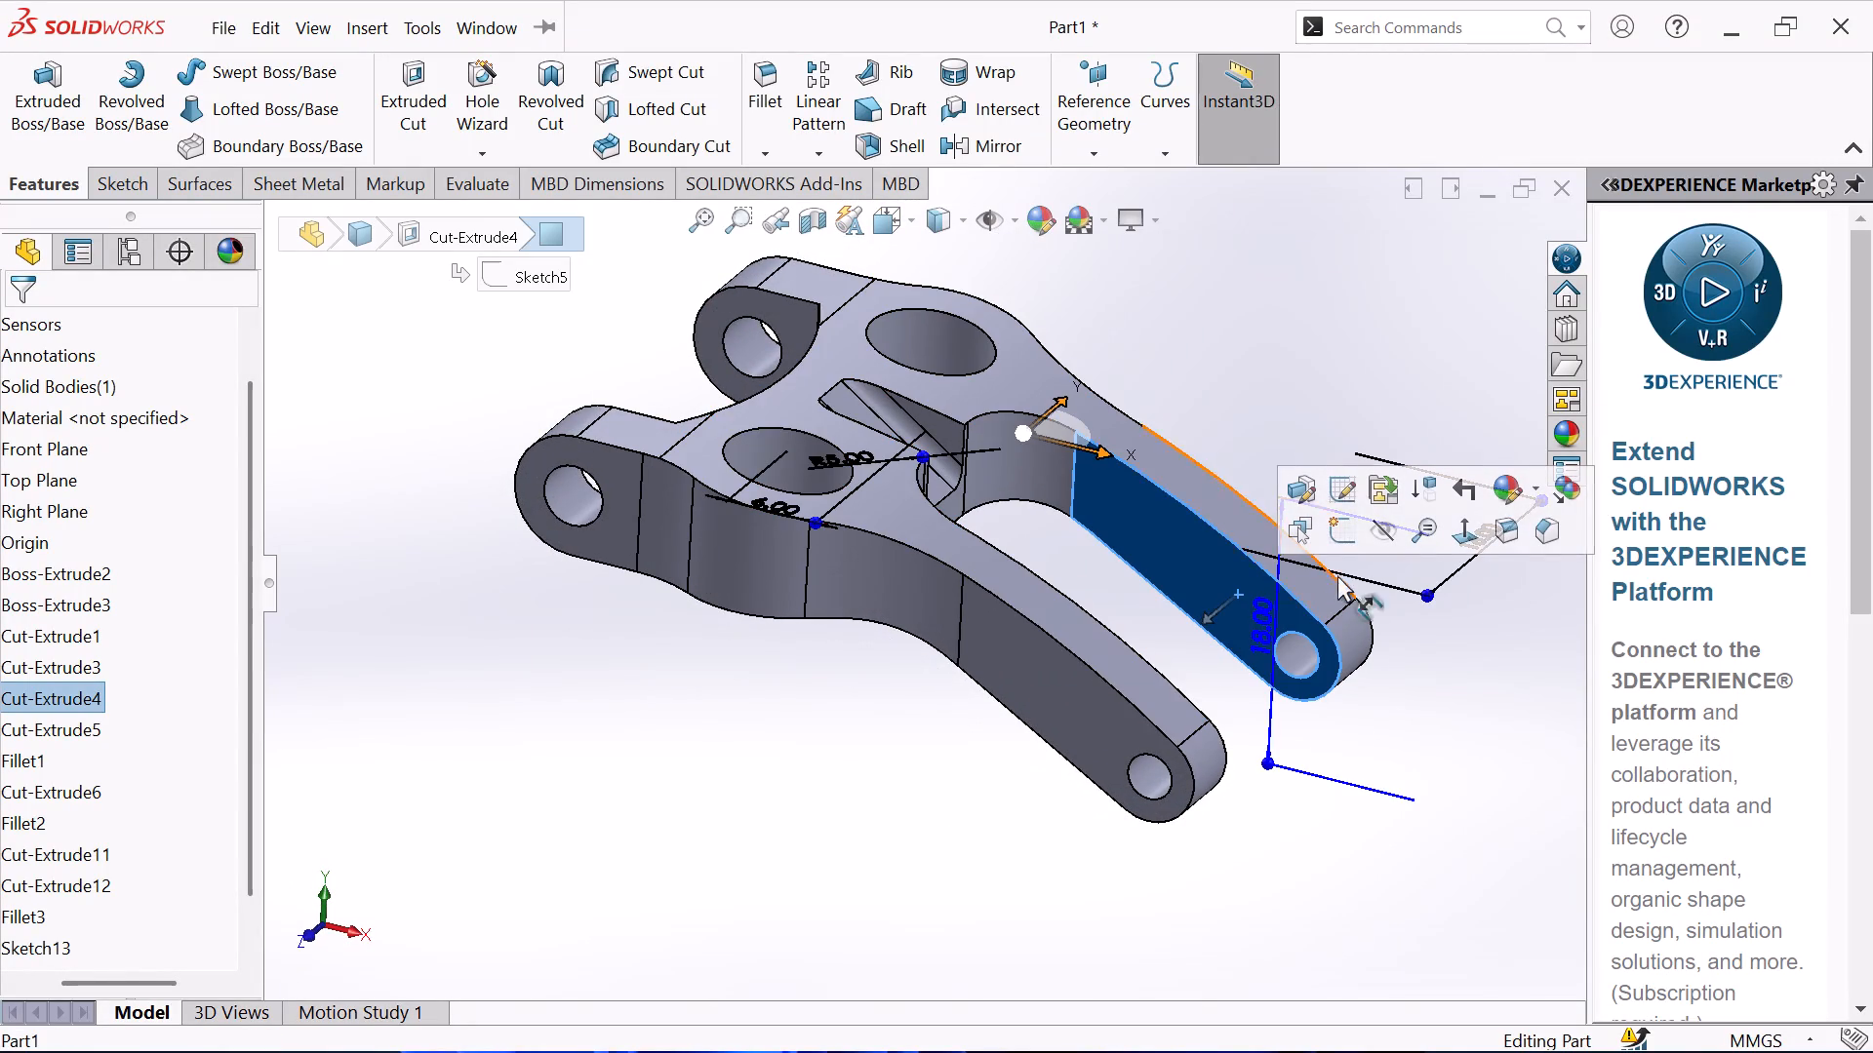
click(1344, 536)
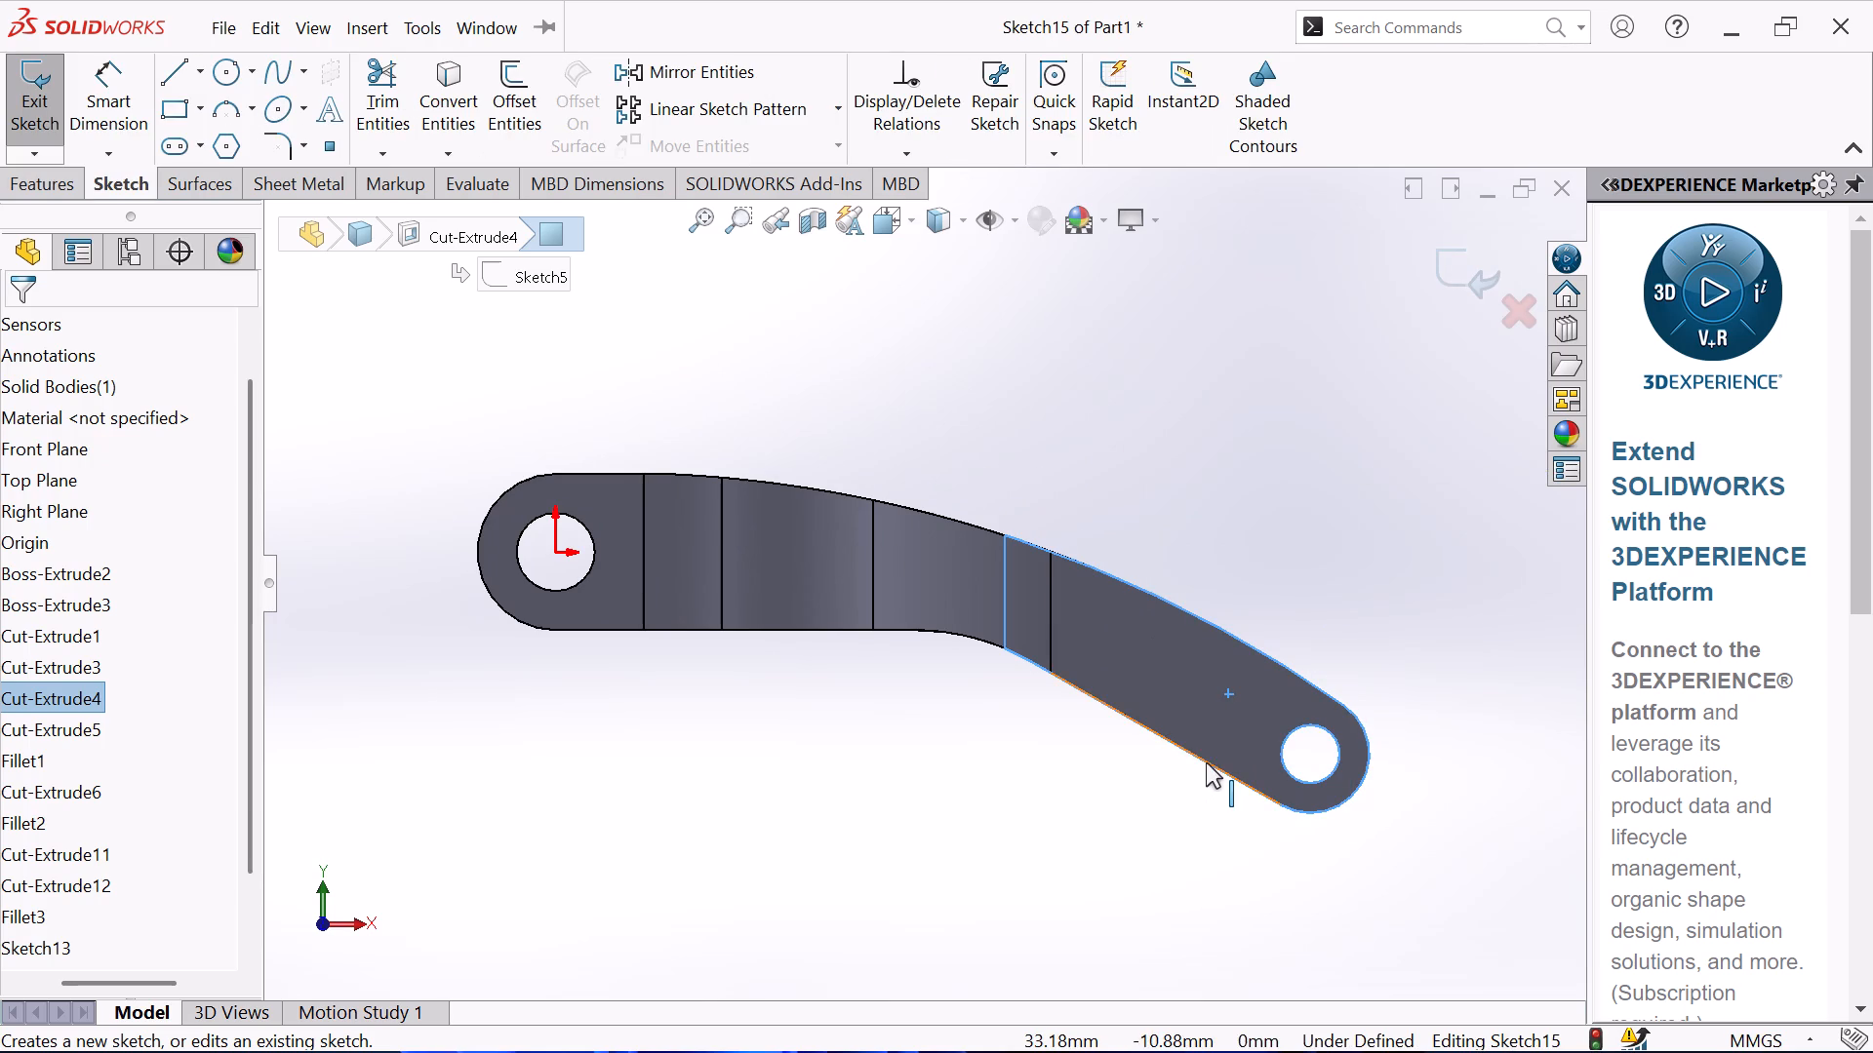
click(1206, 762)
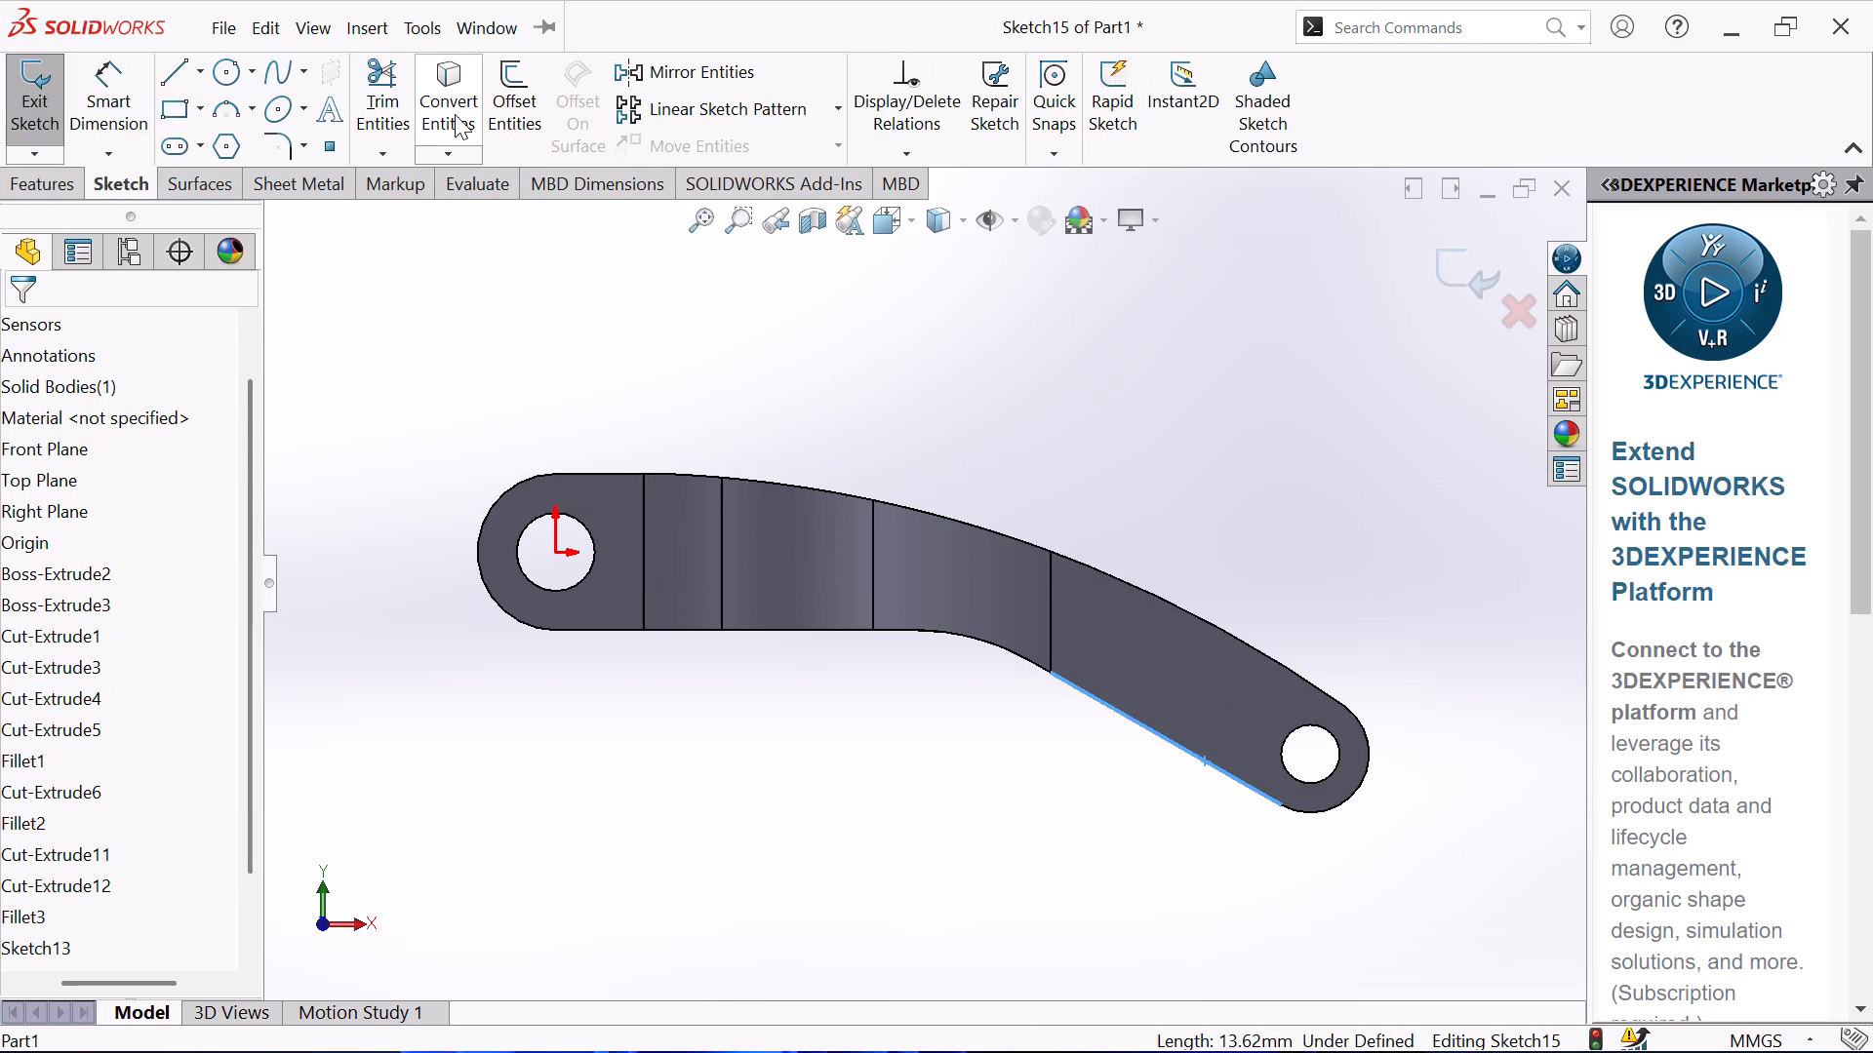
click(453, 113)
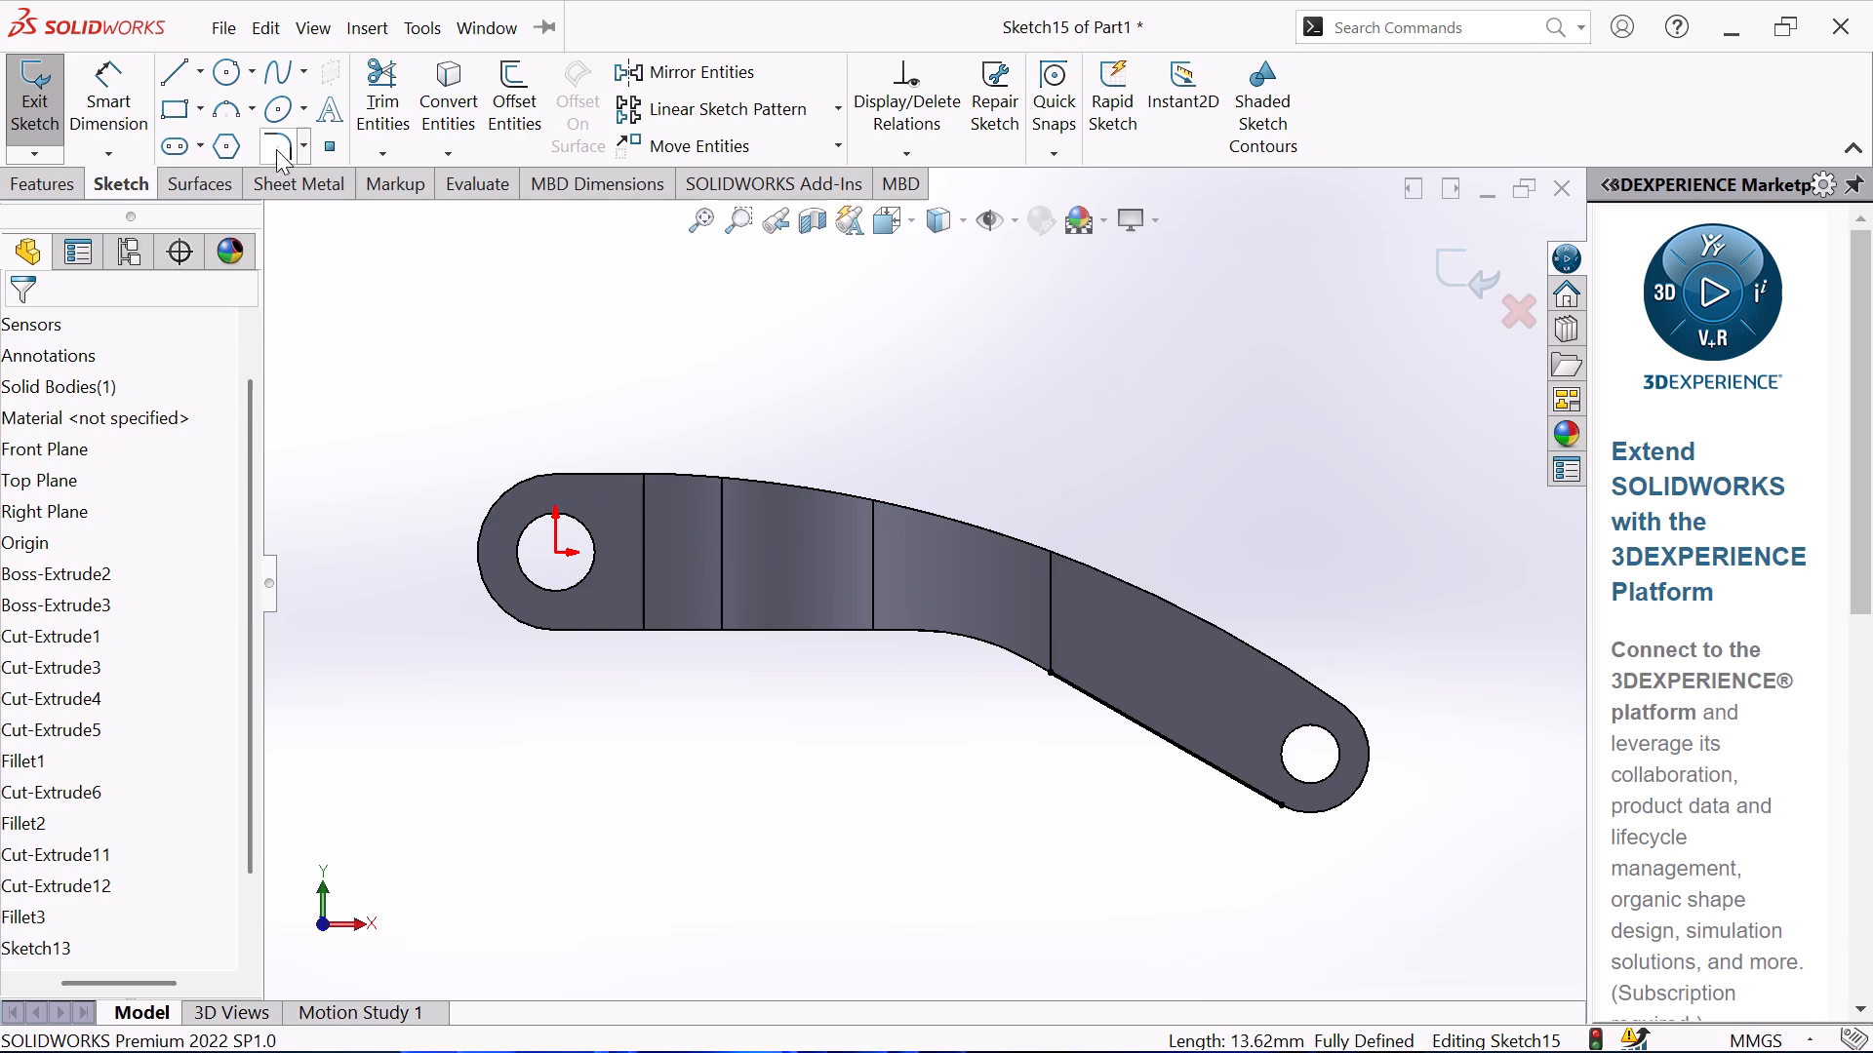
Sketch a line about 1.8 mm long from the converted edge into the arm, perpendicular to that edge.
click(169, 74)
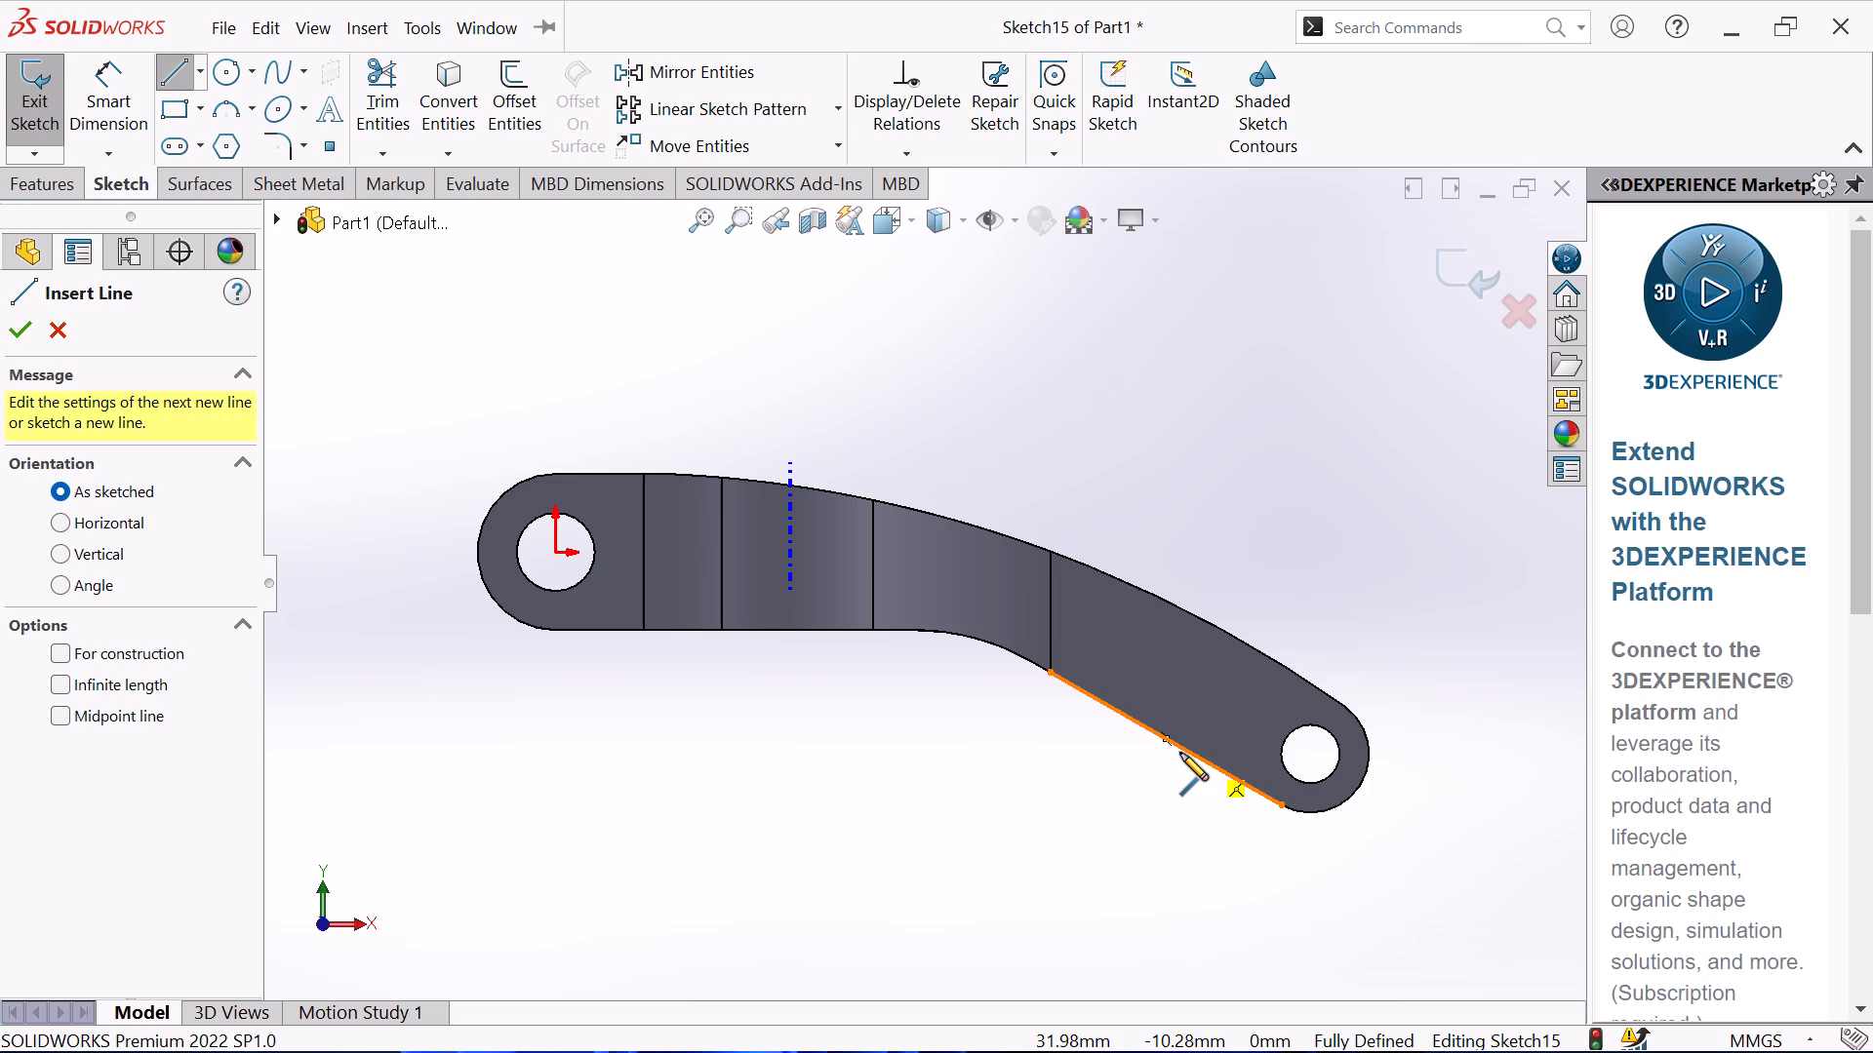
click(1185, 750)
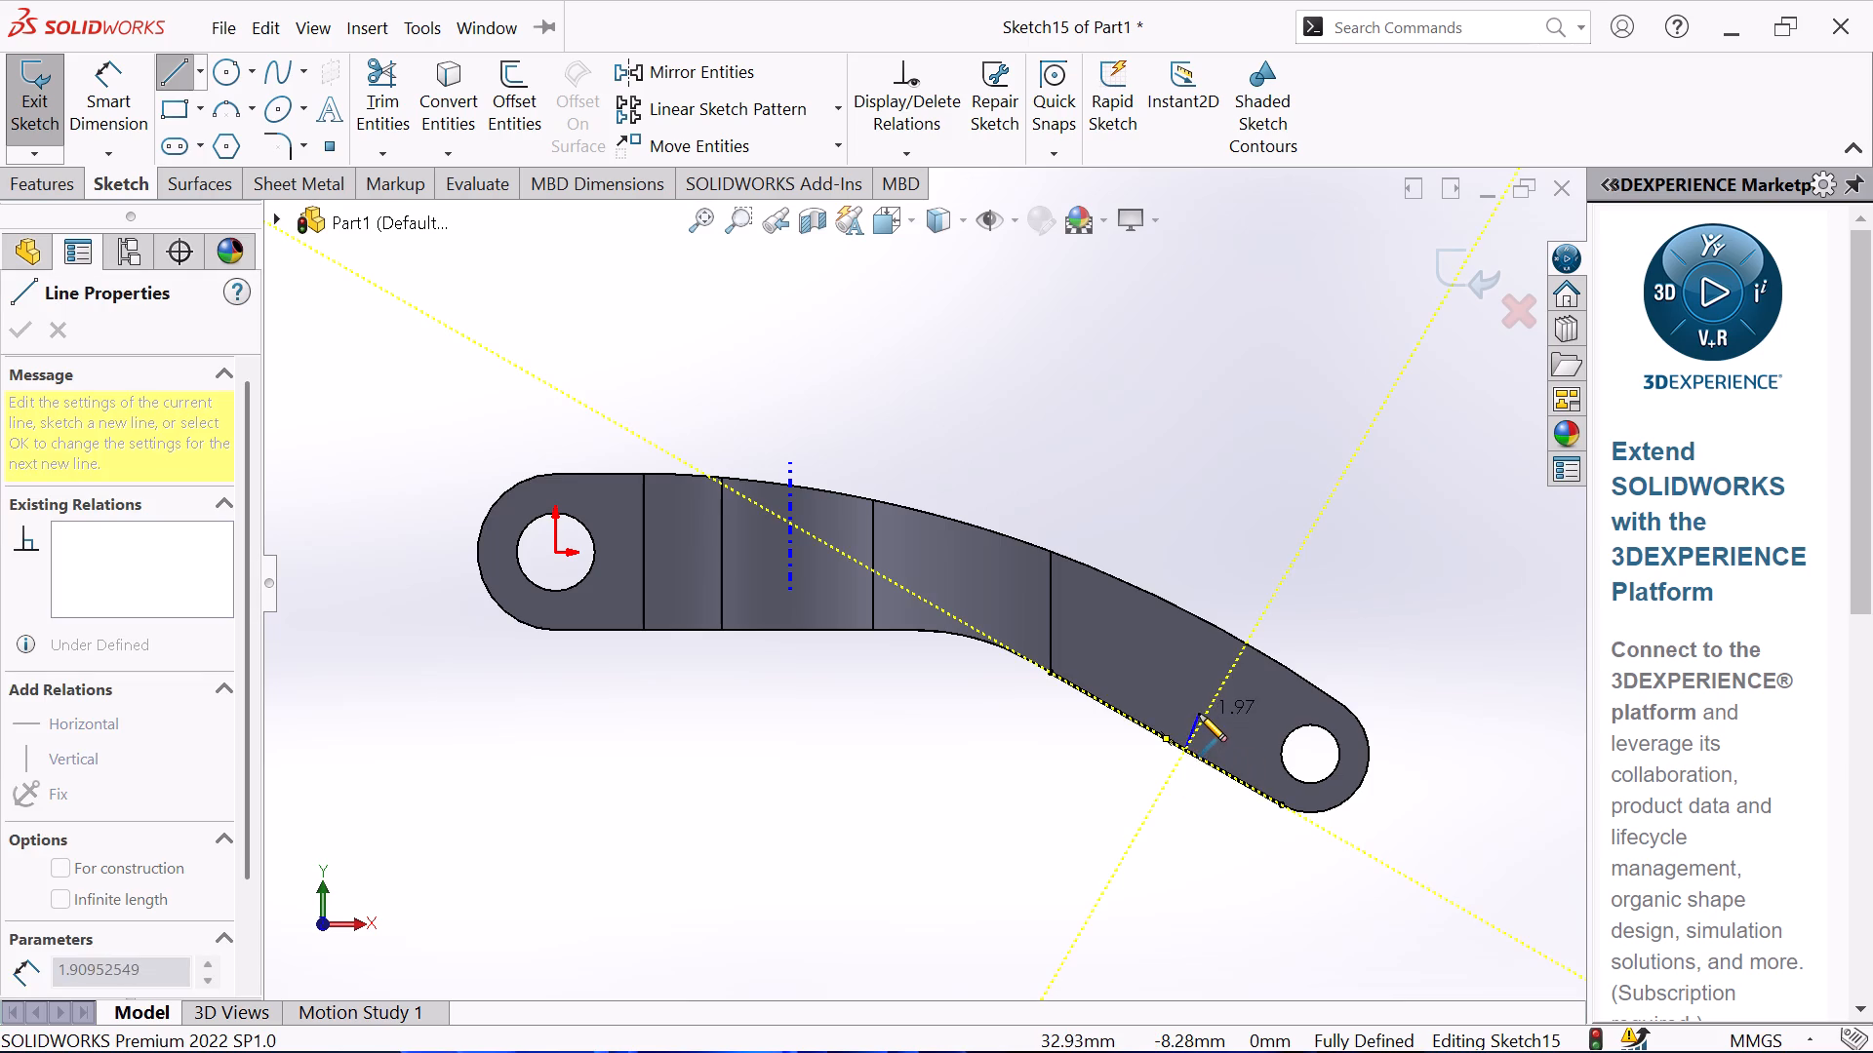
click(1203, 719)
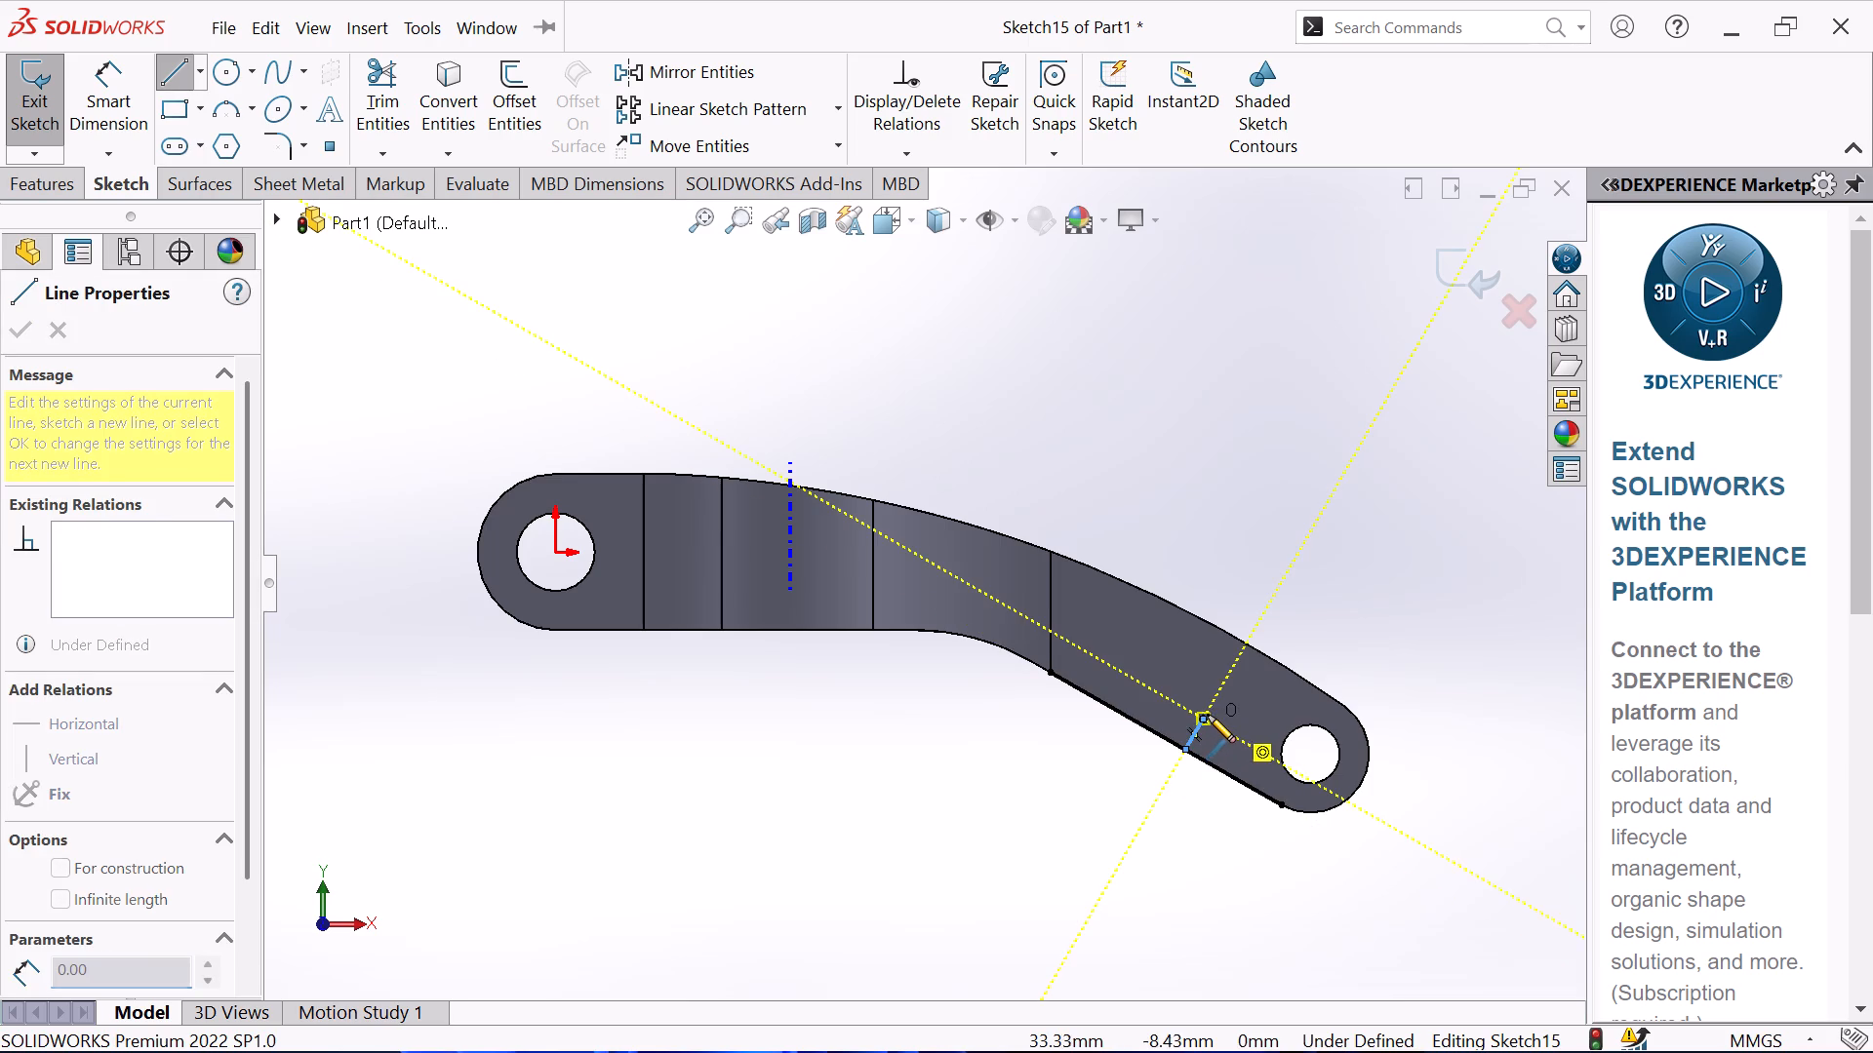
right_click(1301, 631)
click(1354, 646)
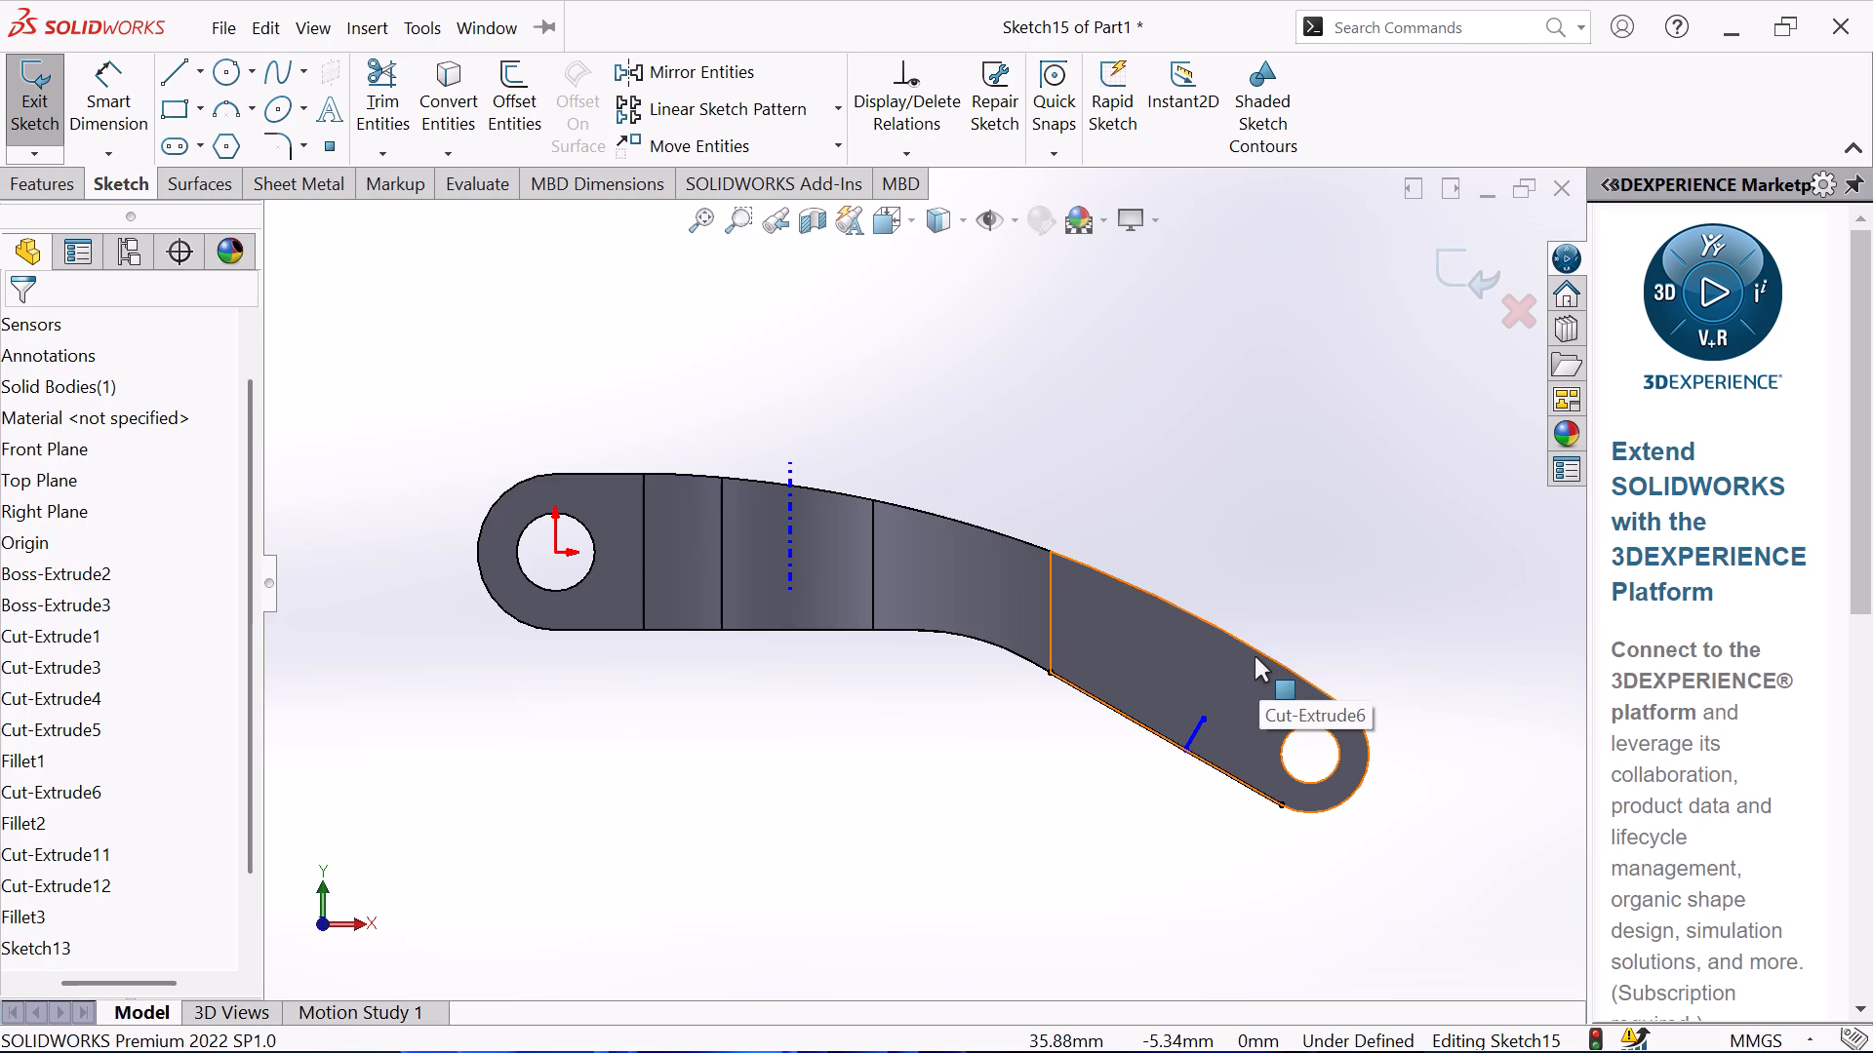
Dimension the short perpendicular line's length as 2 mm.
click(102, 87)
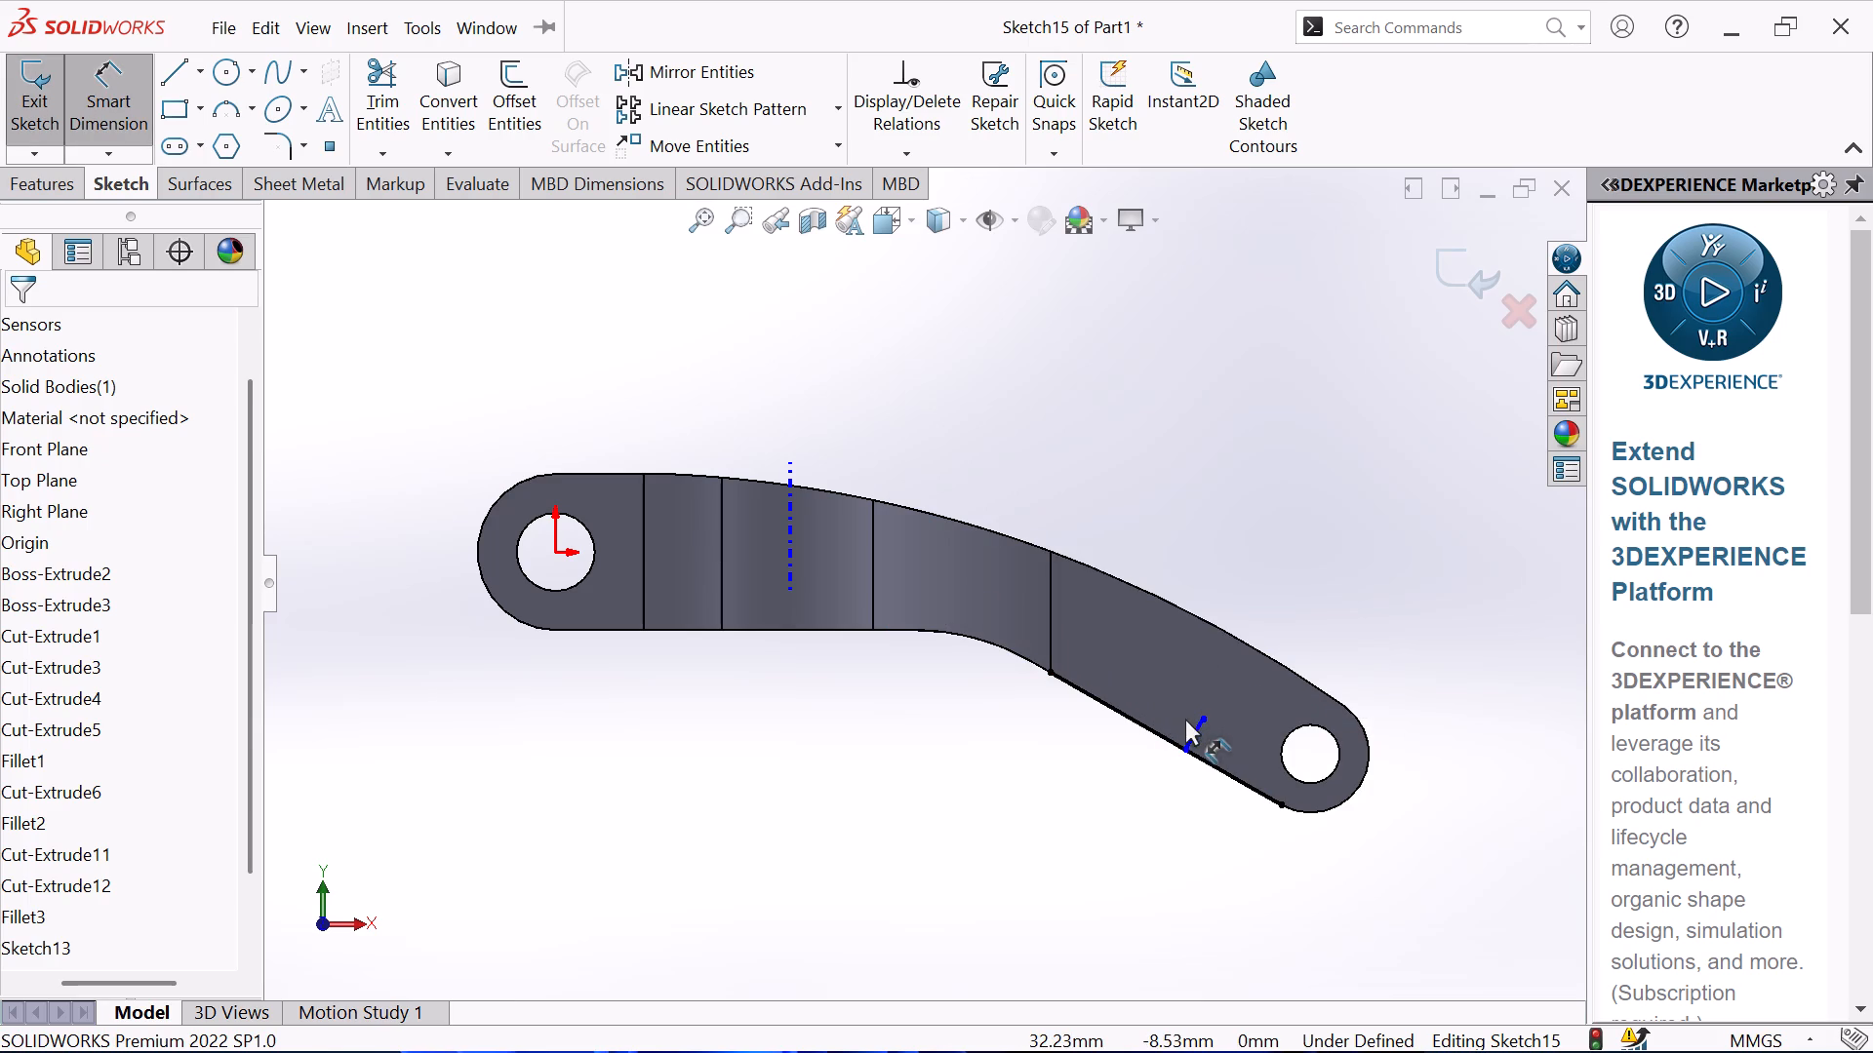
click(1191, 736)
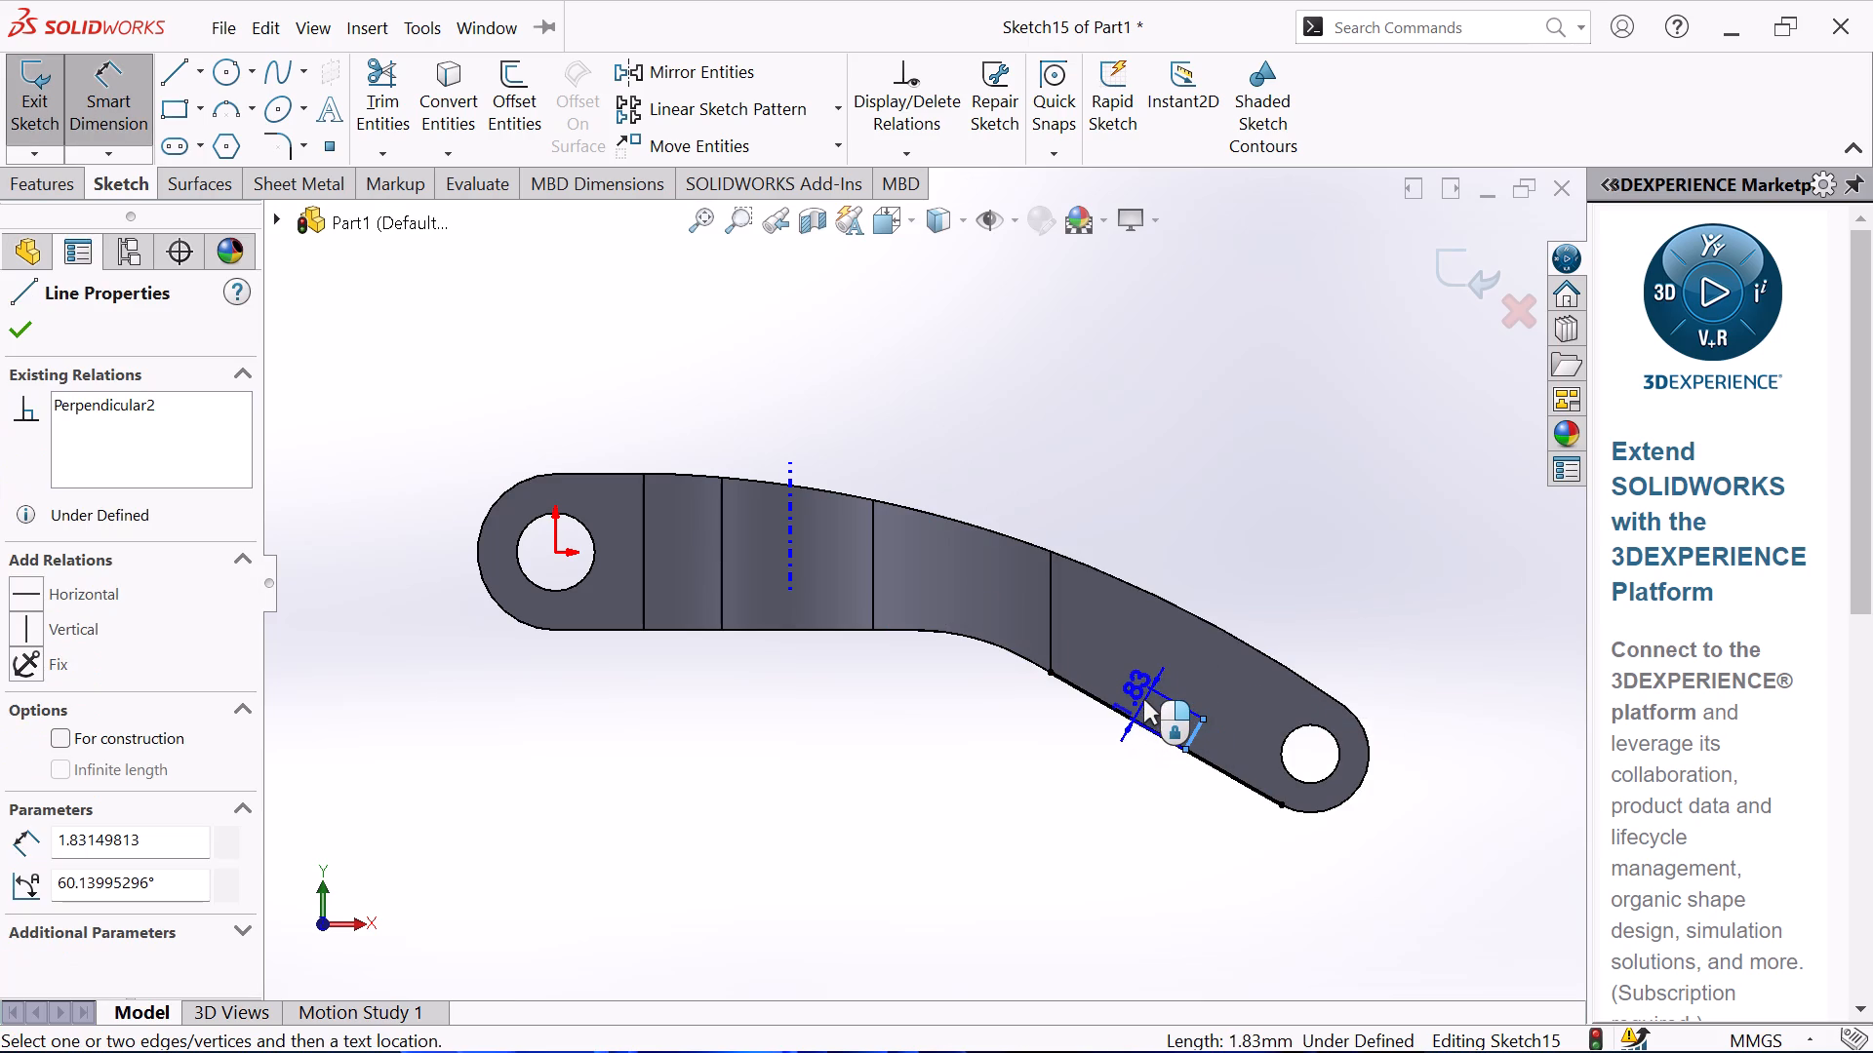
click(1143, 699)
key(3)
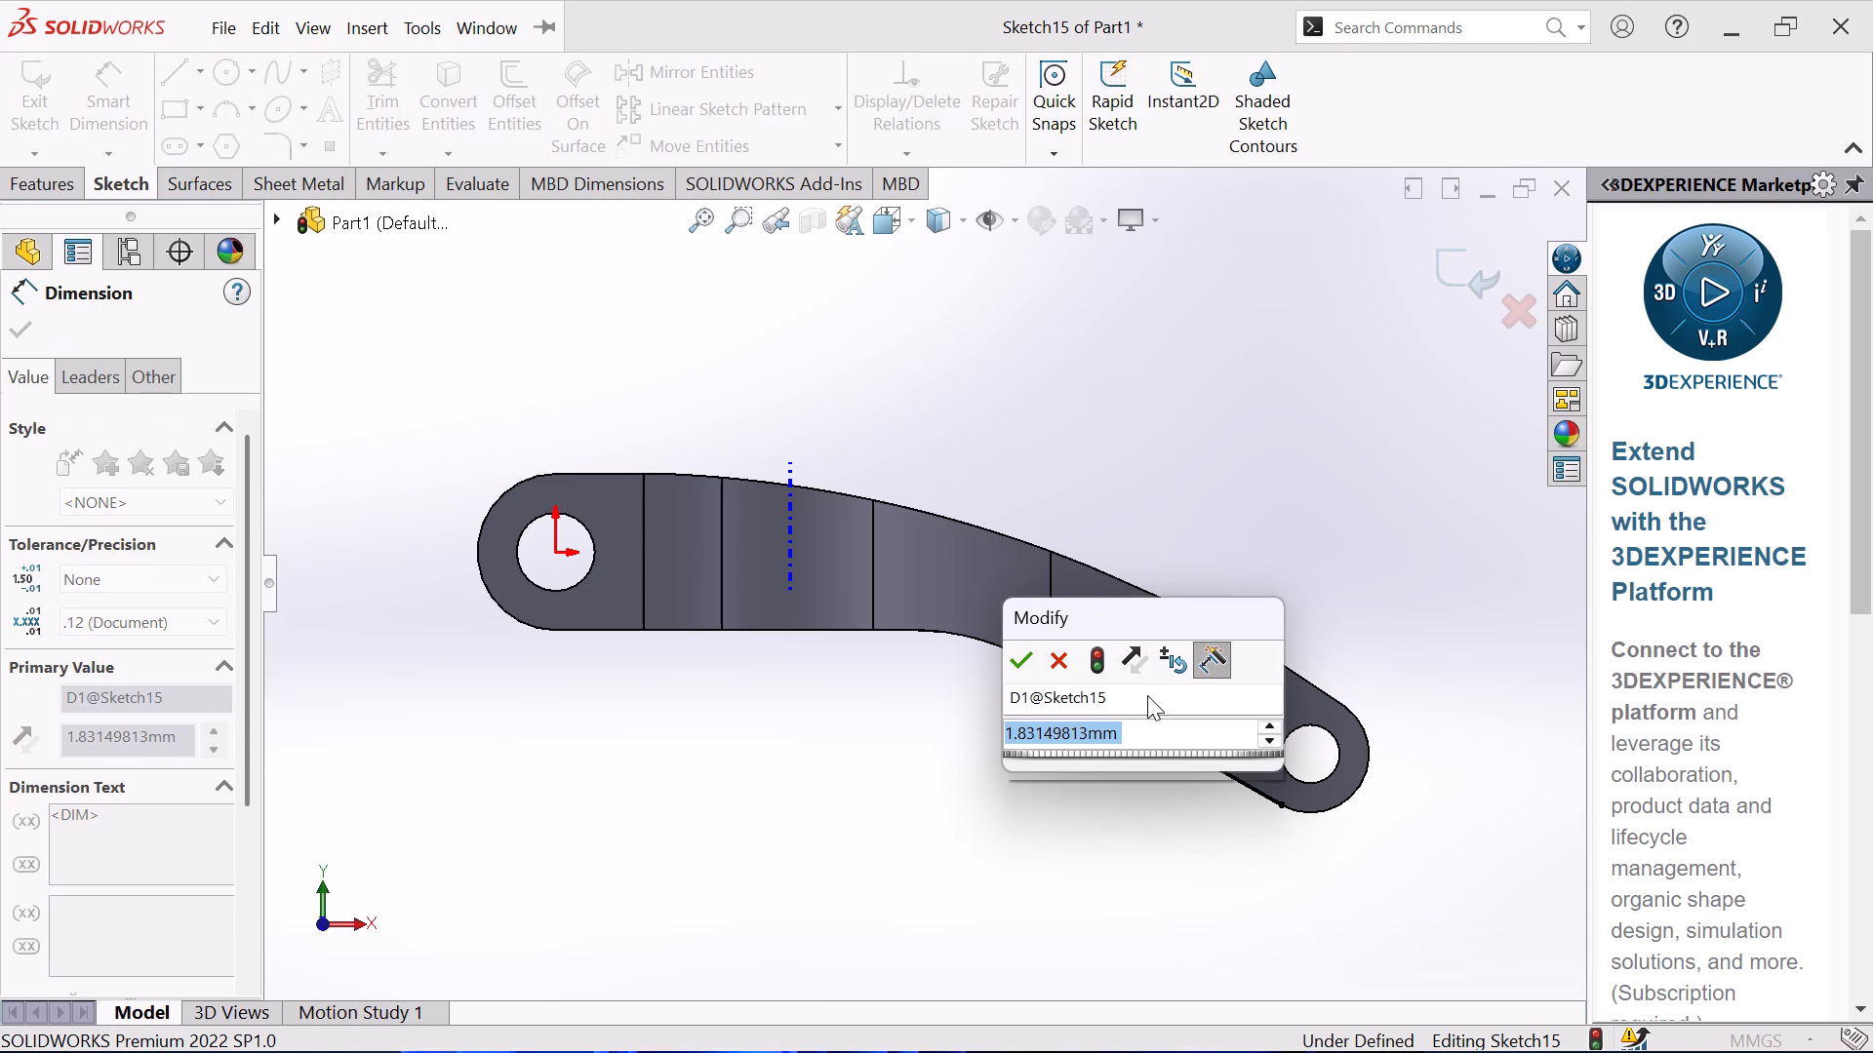
key(BackSpace)
key(2)
key(Return)
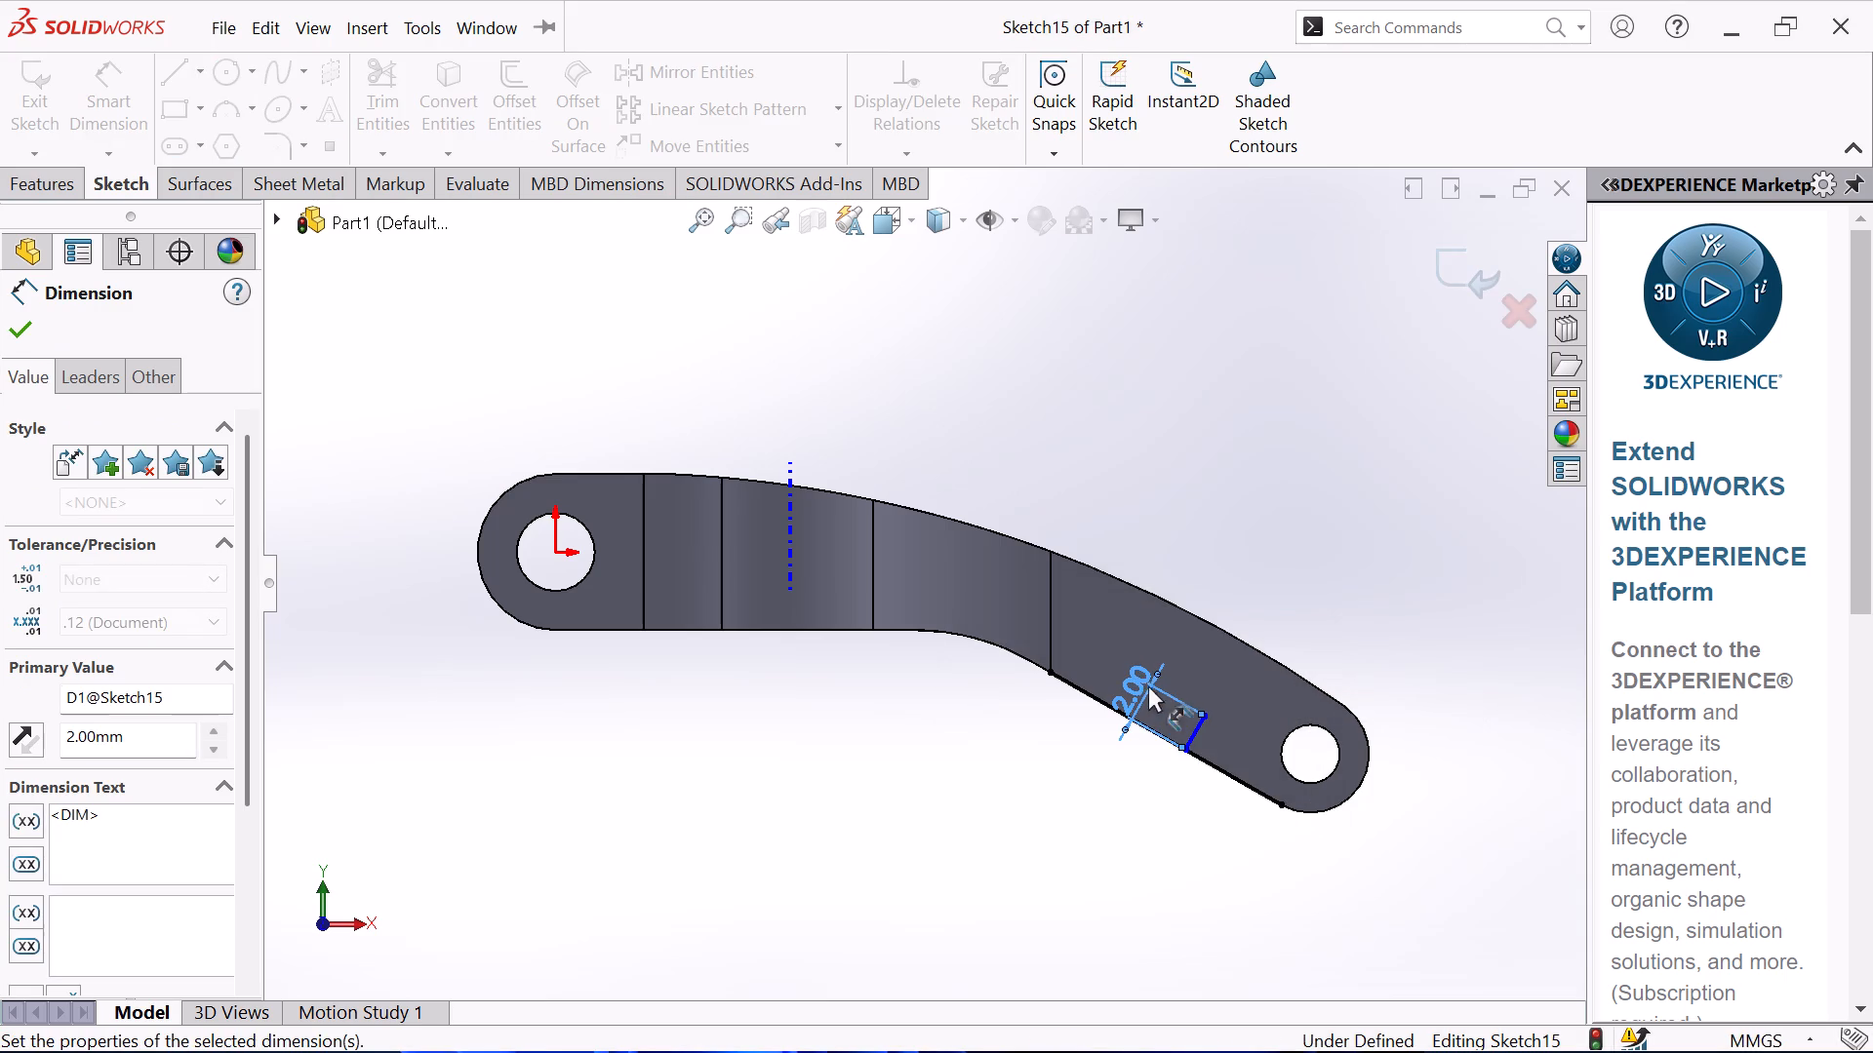
right_click(1198, 532)
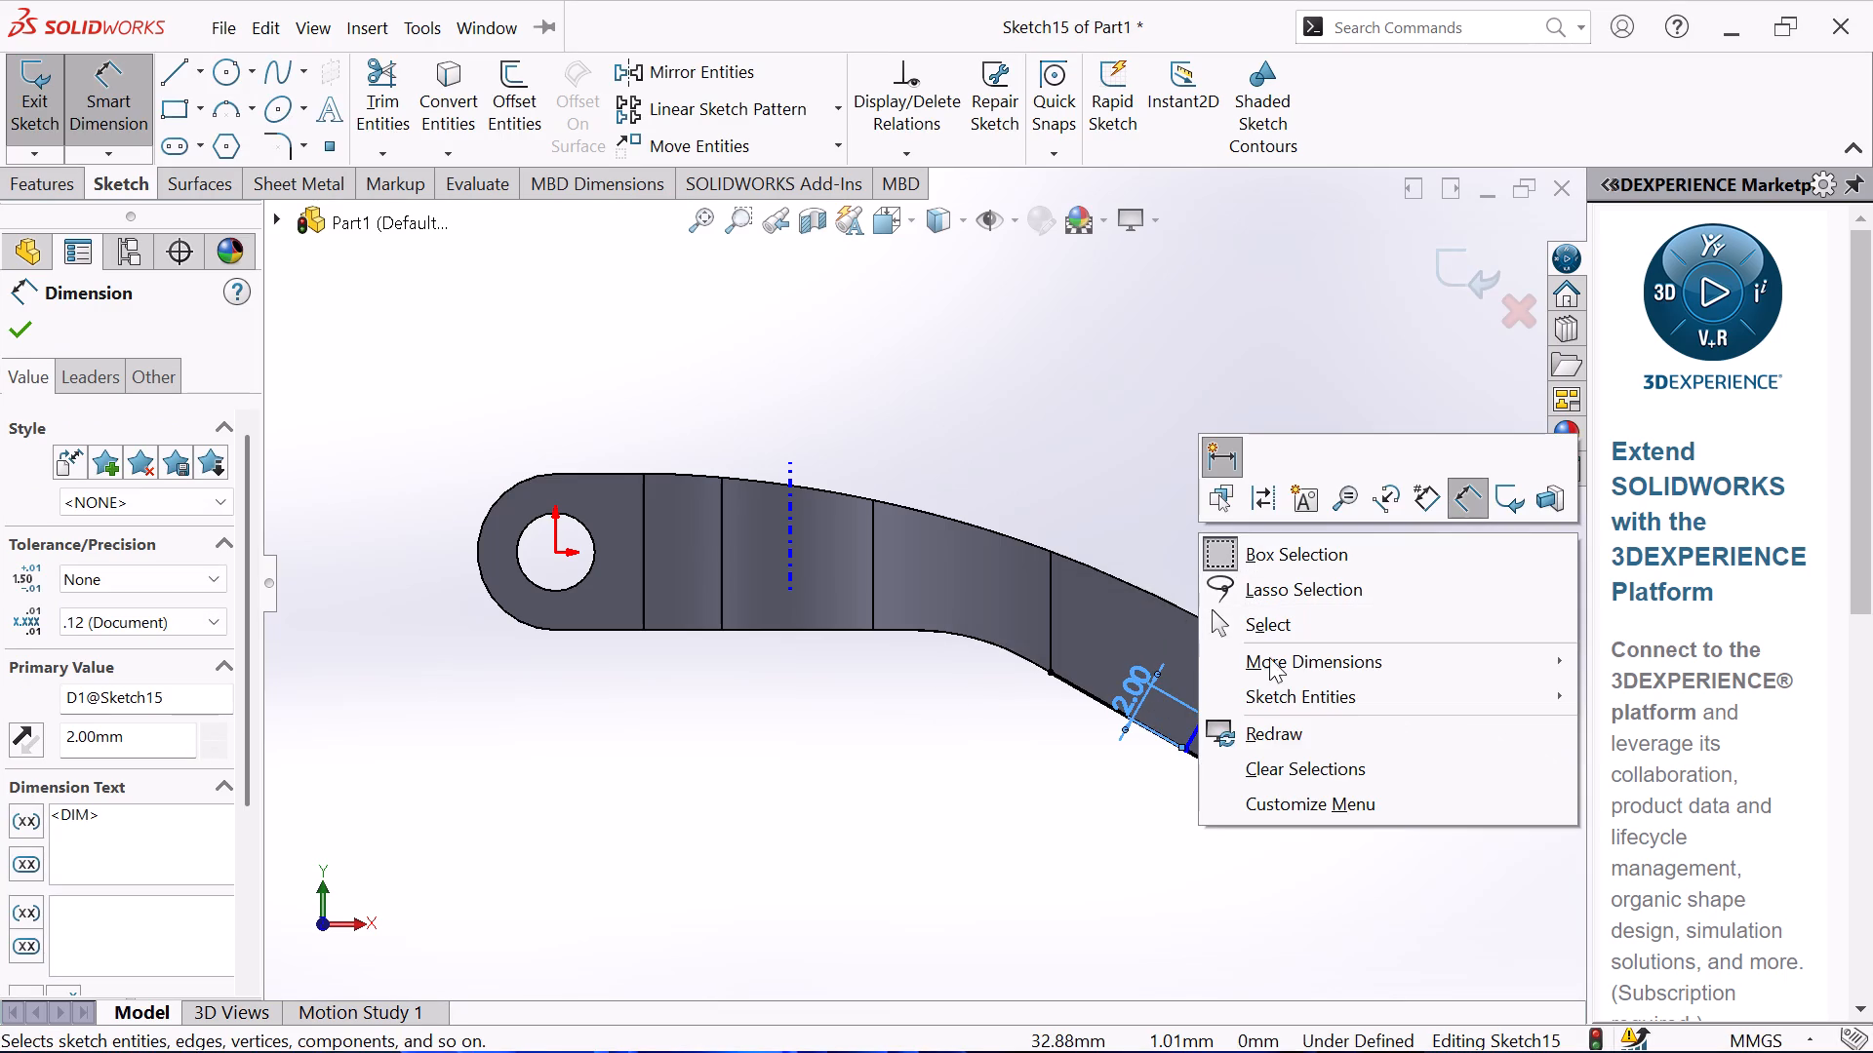
click(1289, 615)
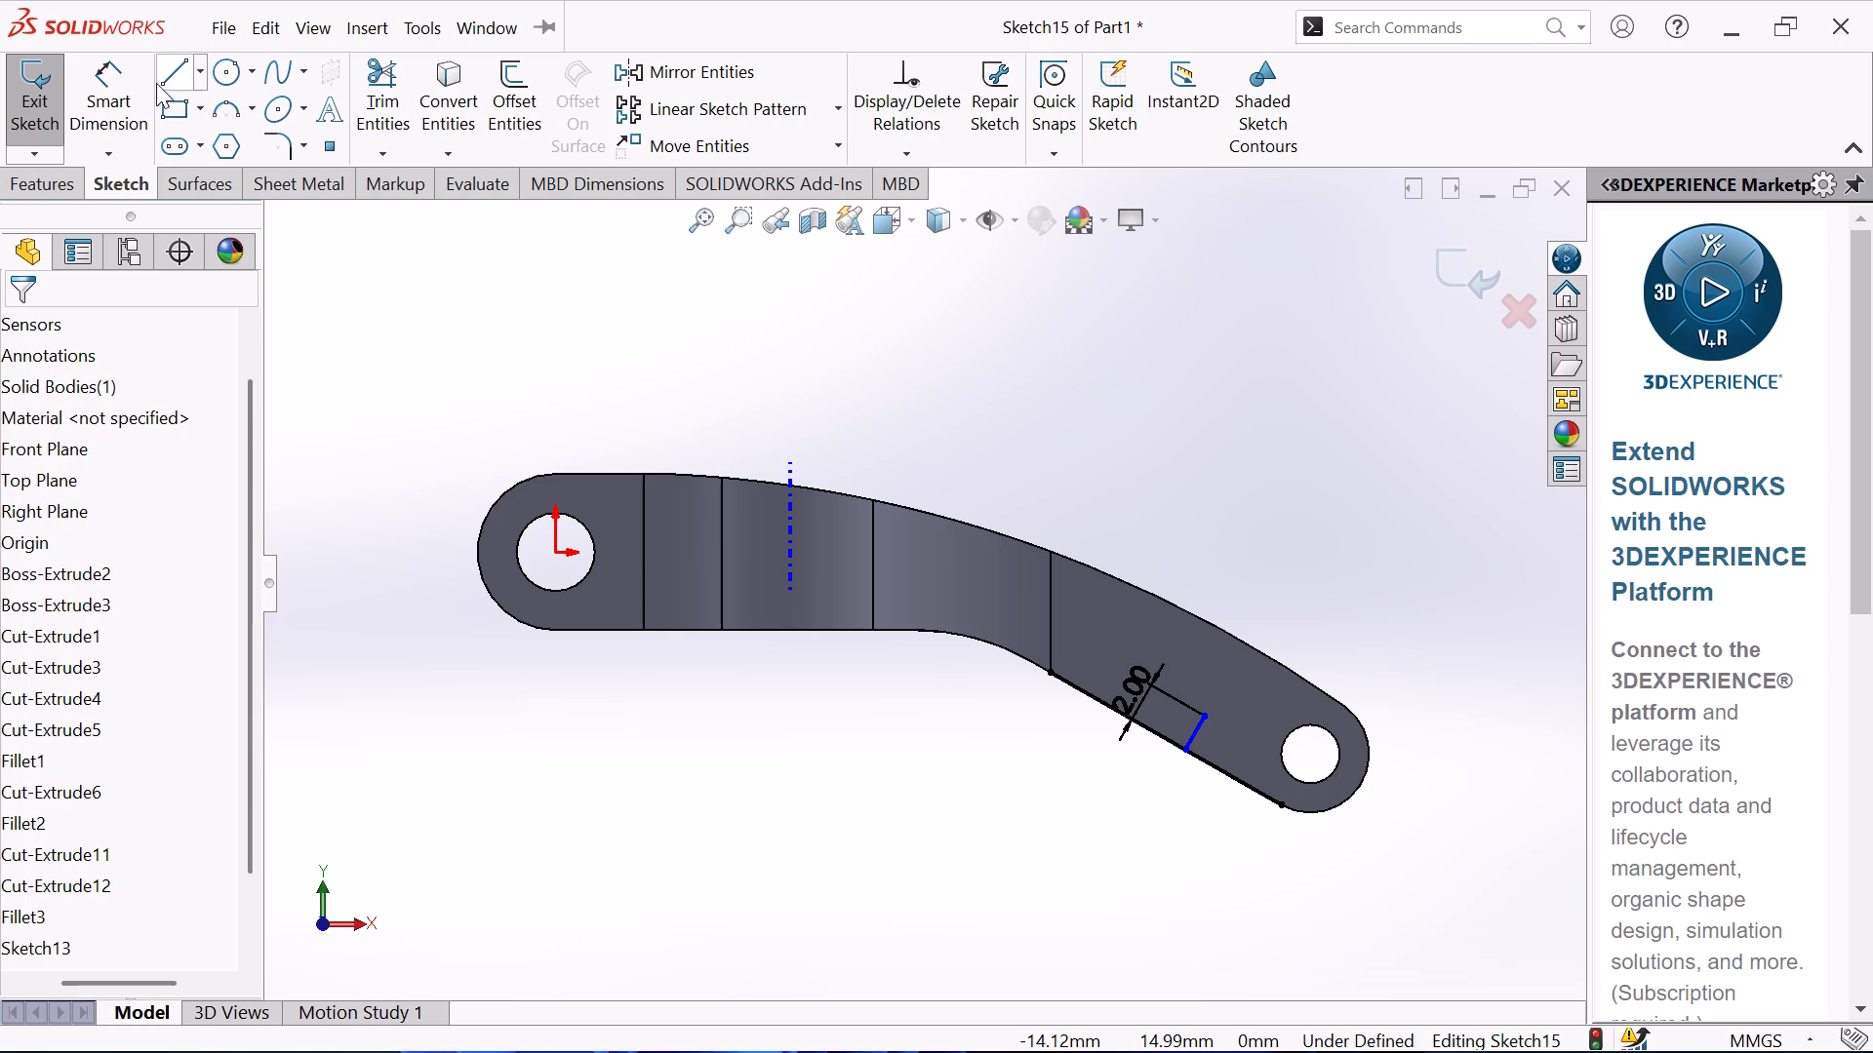
Dimension the vertical distance from the short line's lower endpoint to the horizontal bottom edge below the origin hole as 3.61 mm.
click(126, 90)
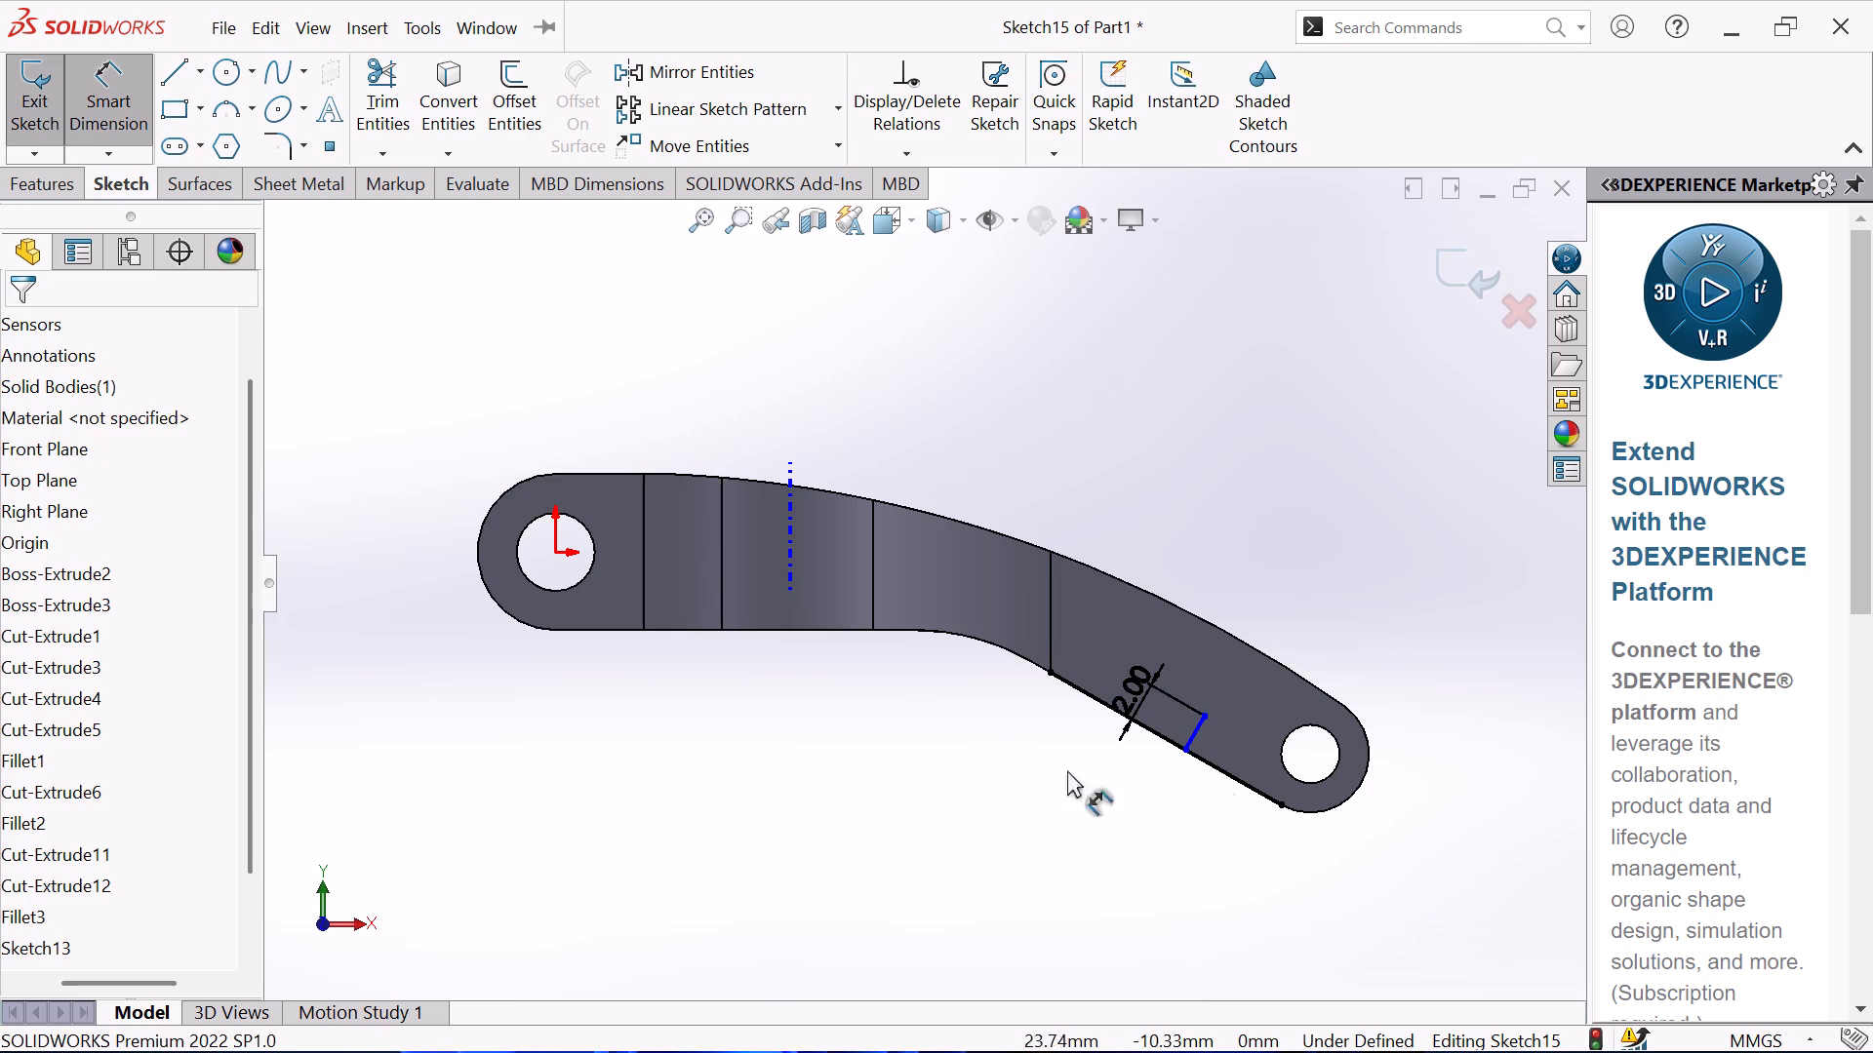
click(1184, 751)
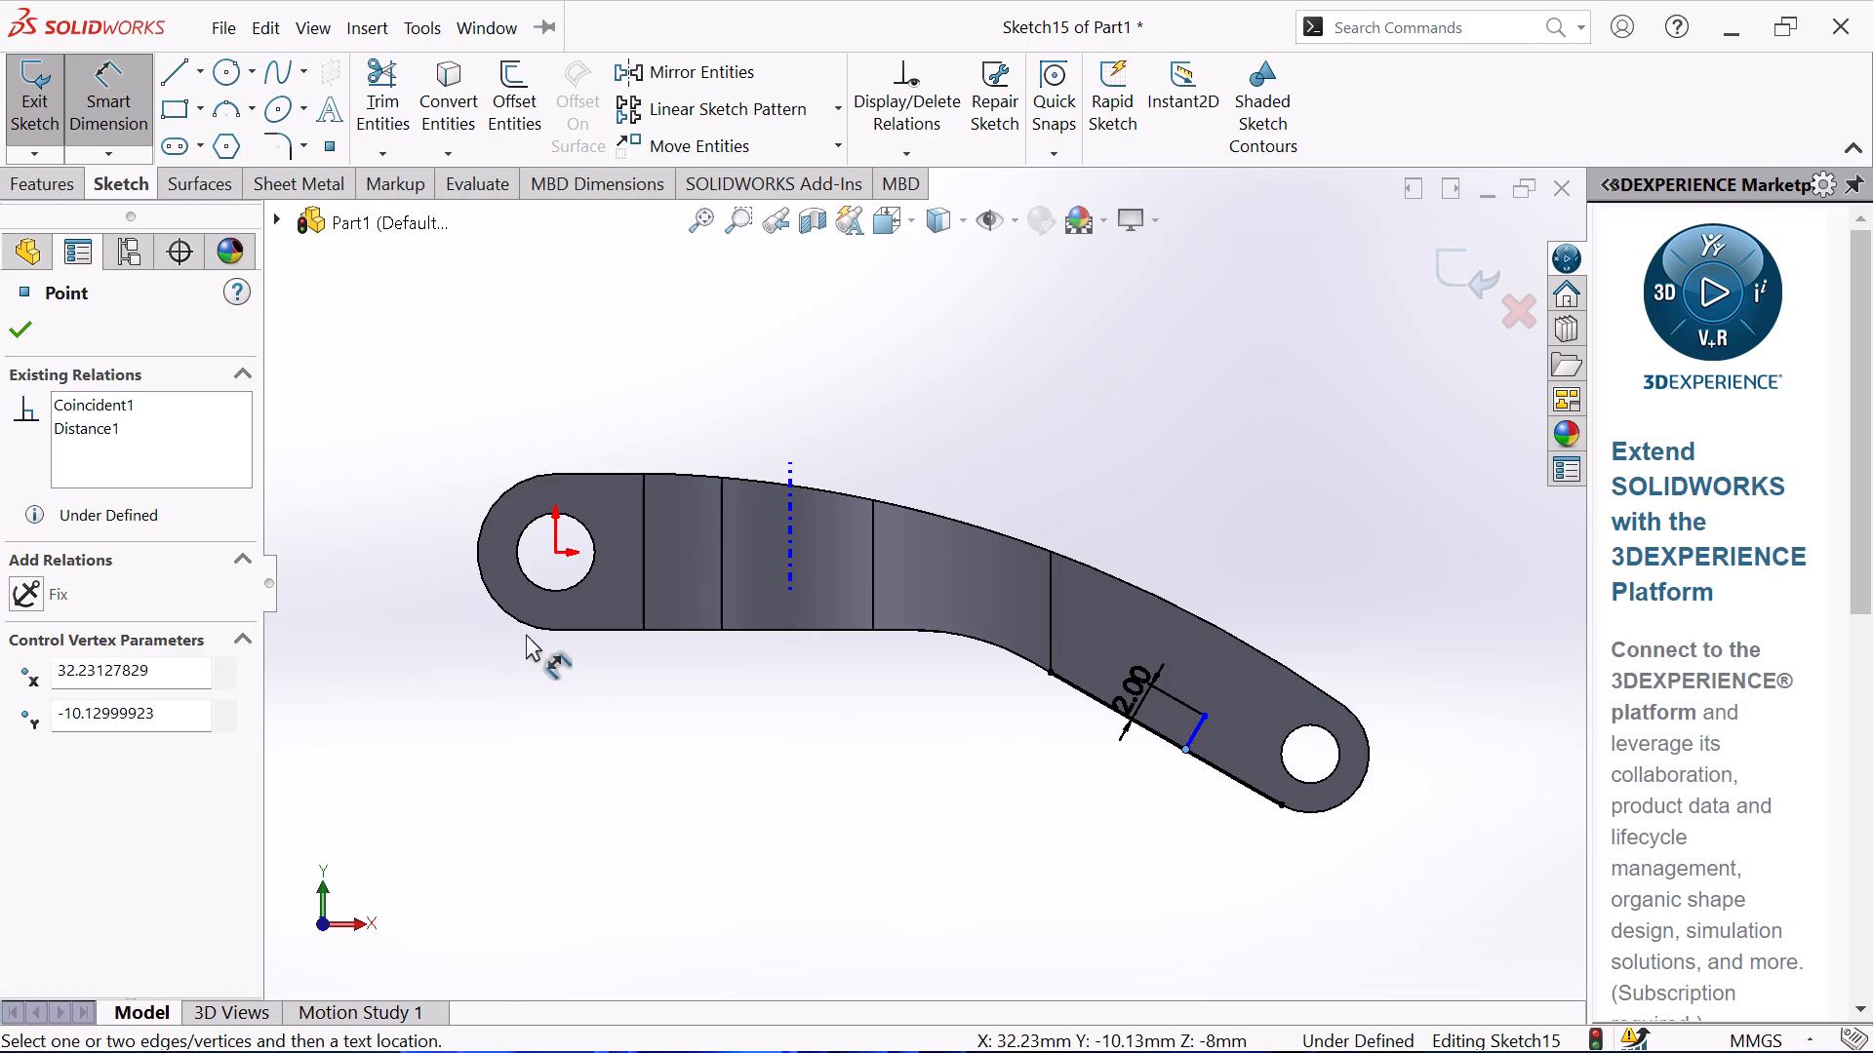
click(560, 630)
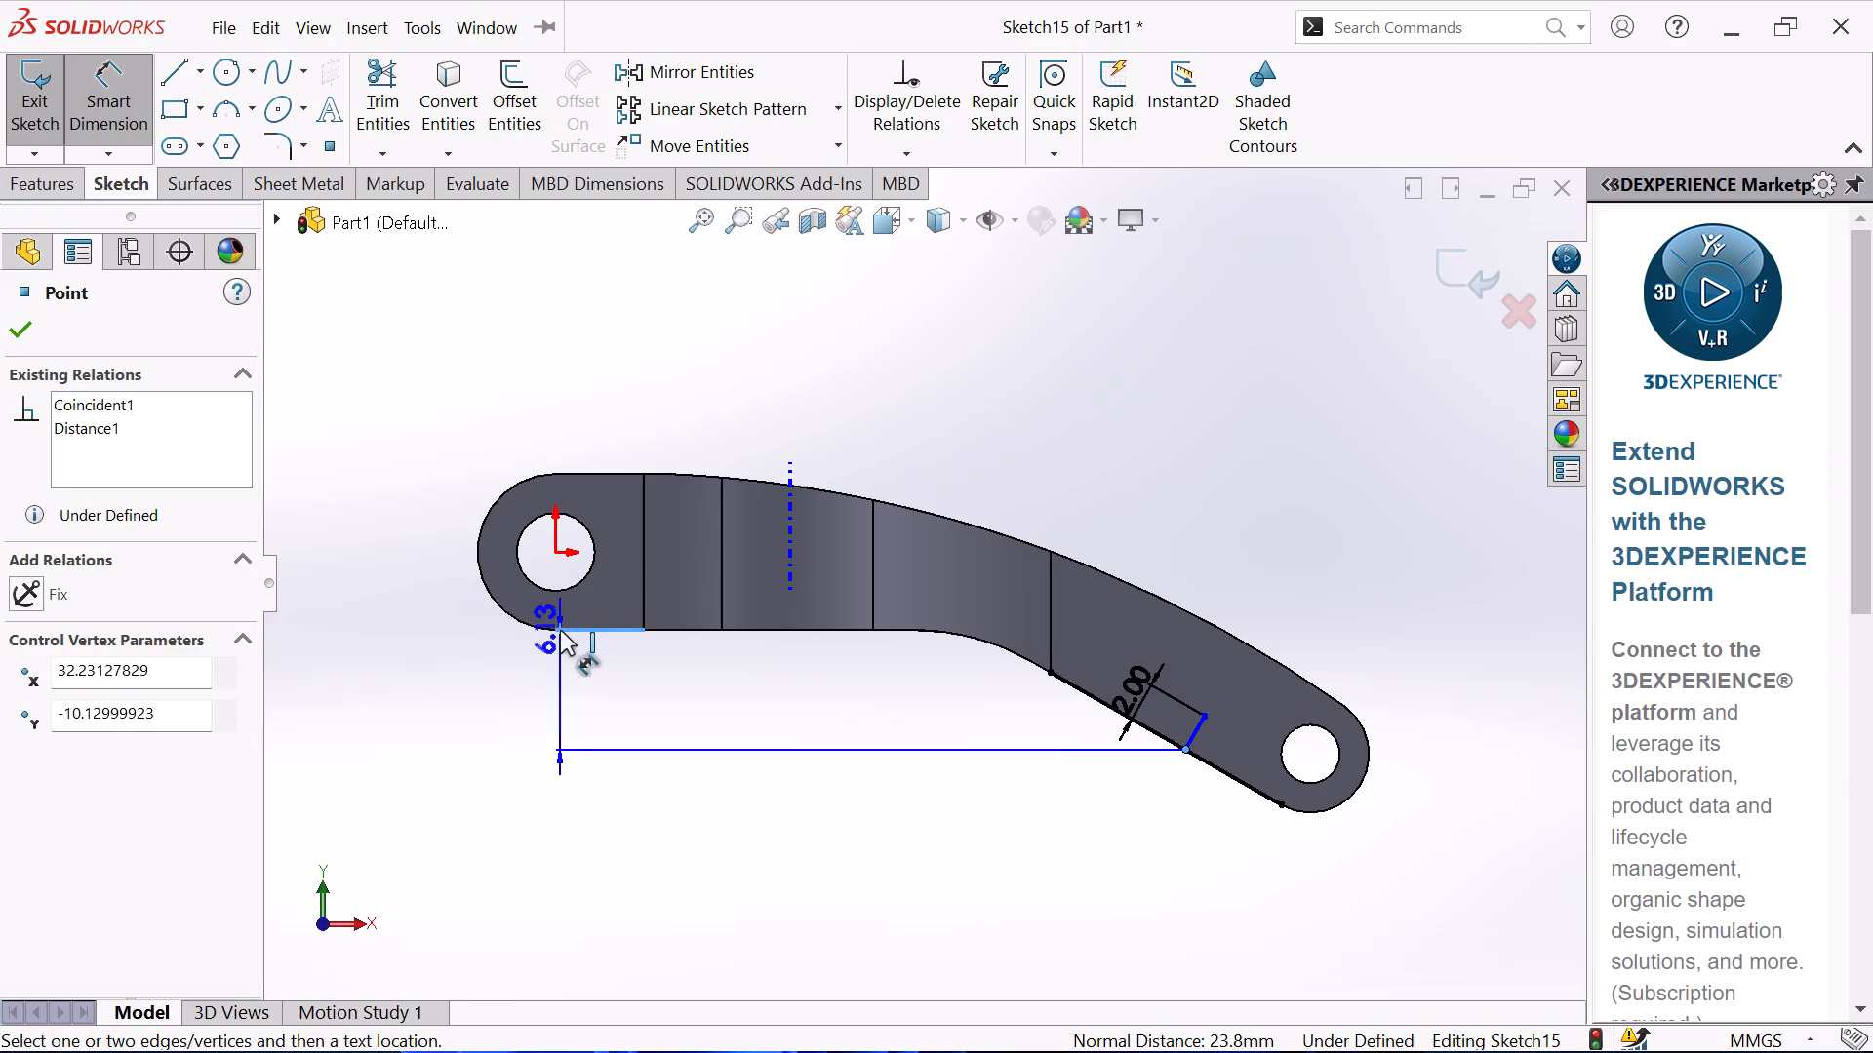
click(438, 670)
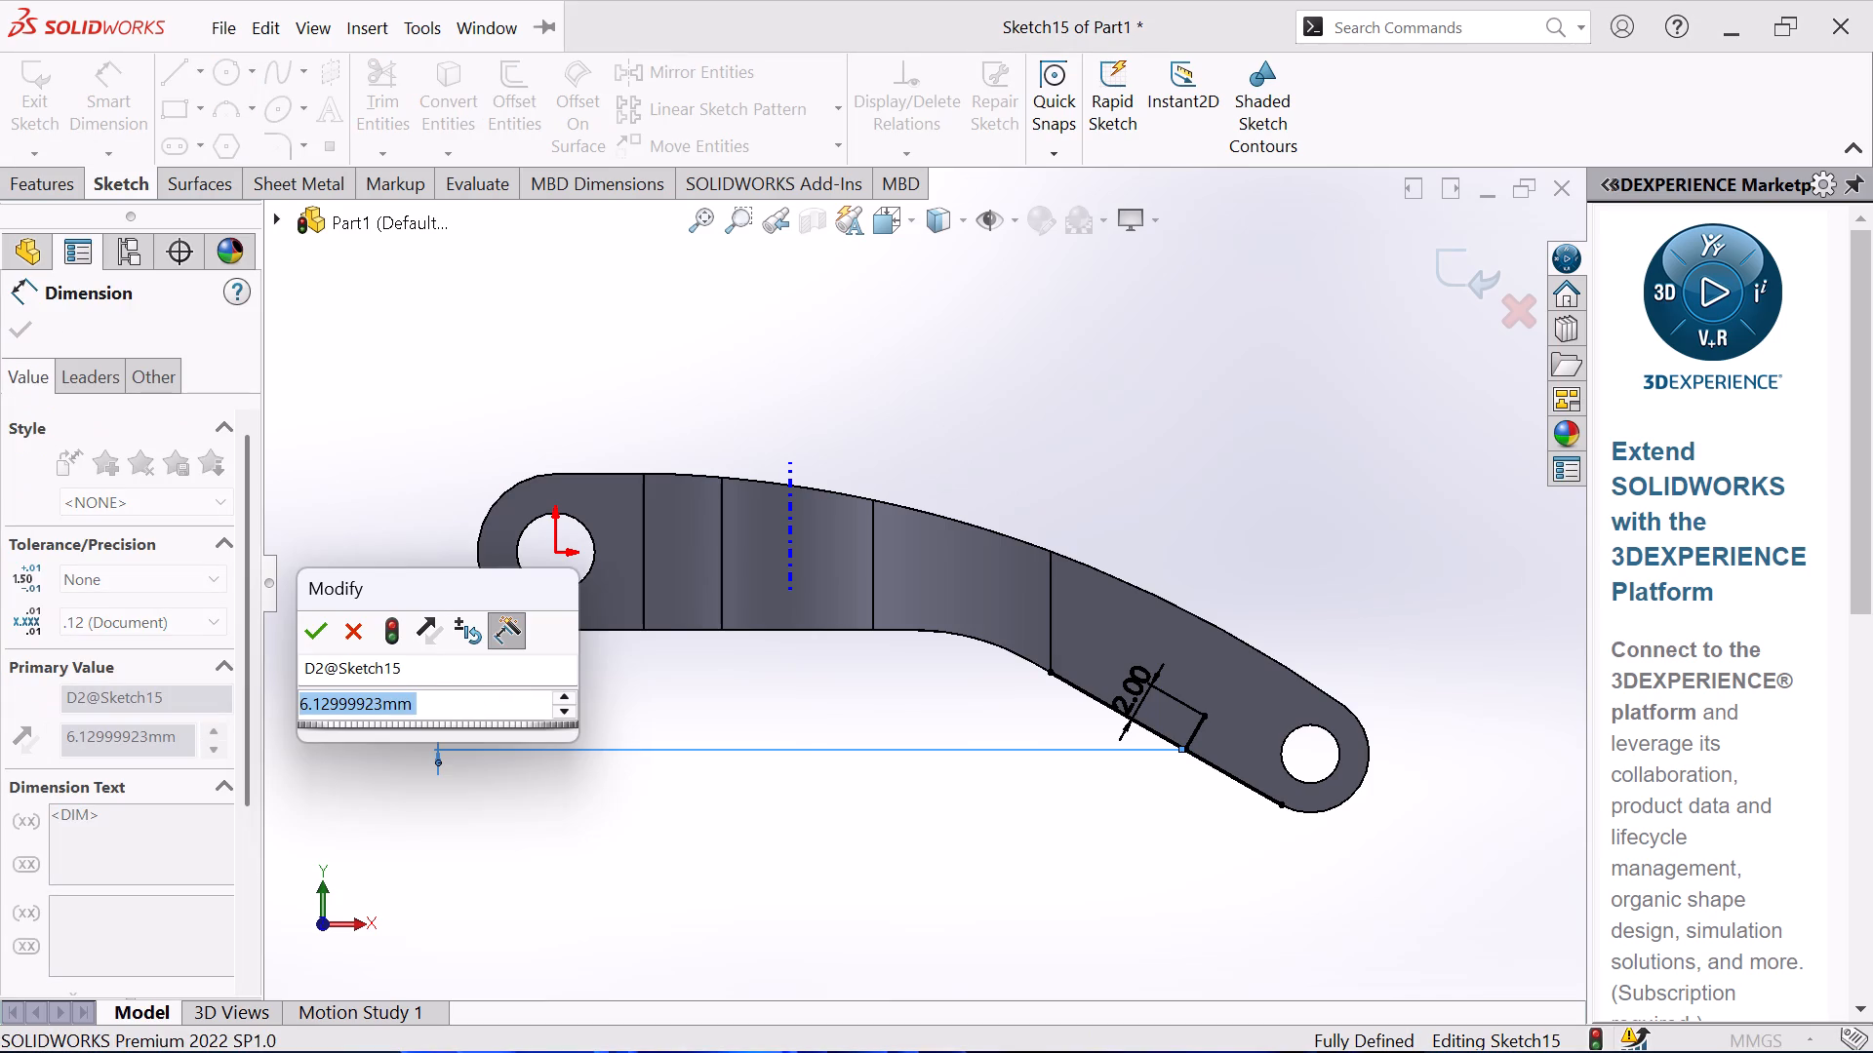
text(3.)
text(61)
key(Return)
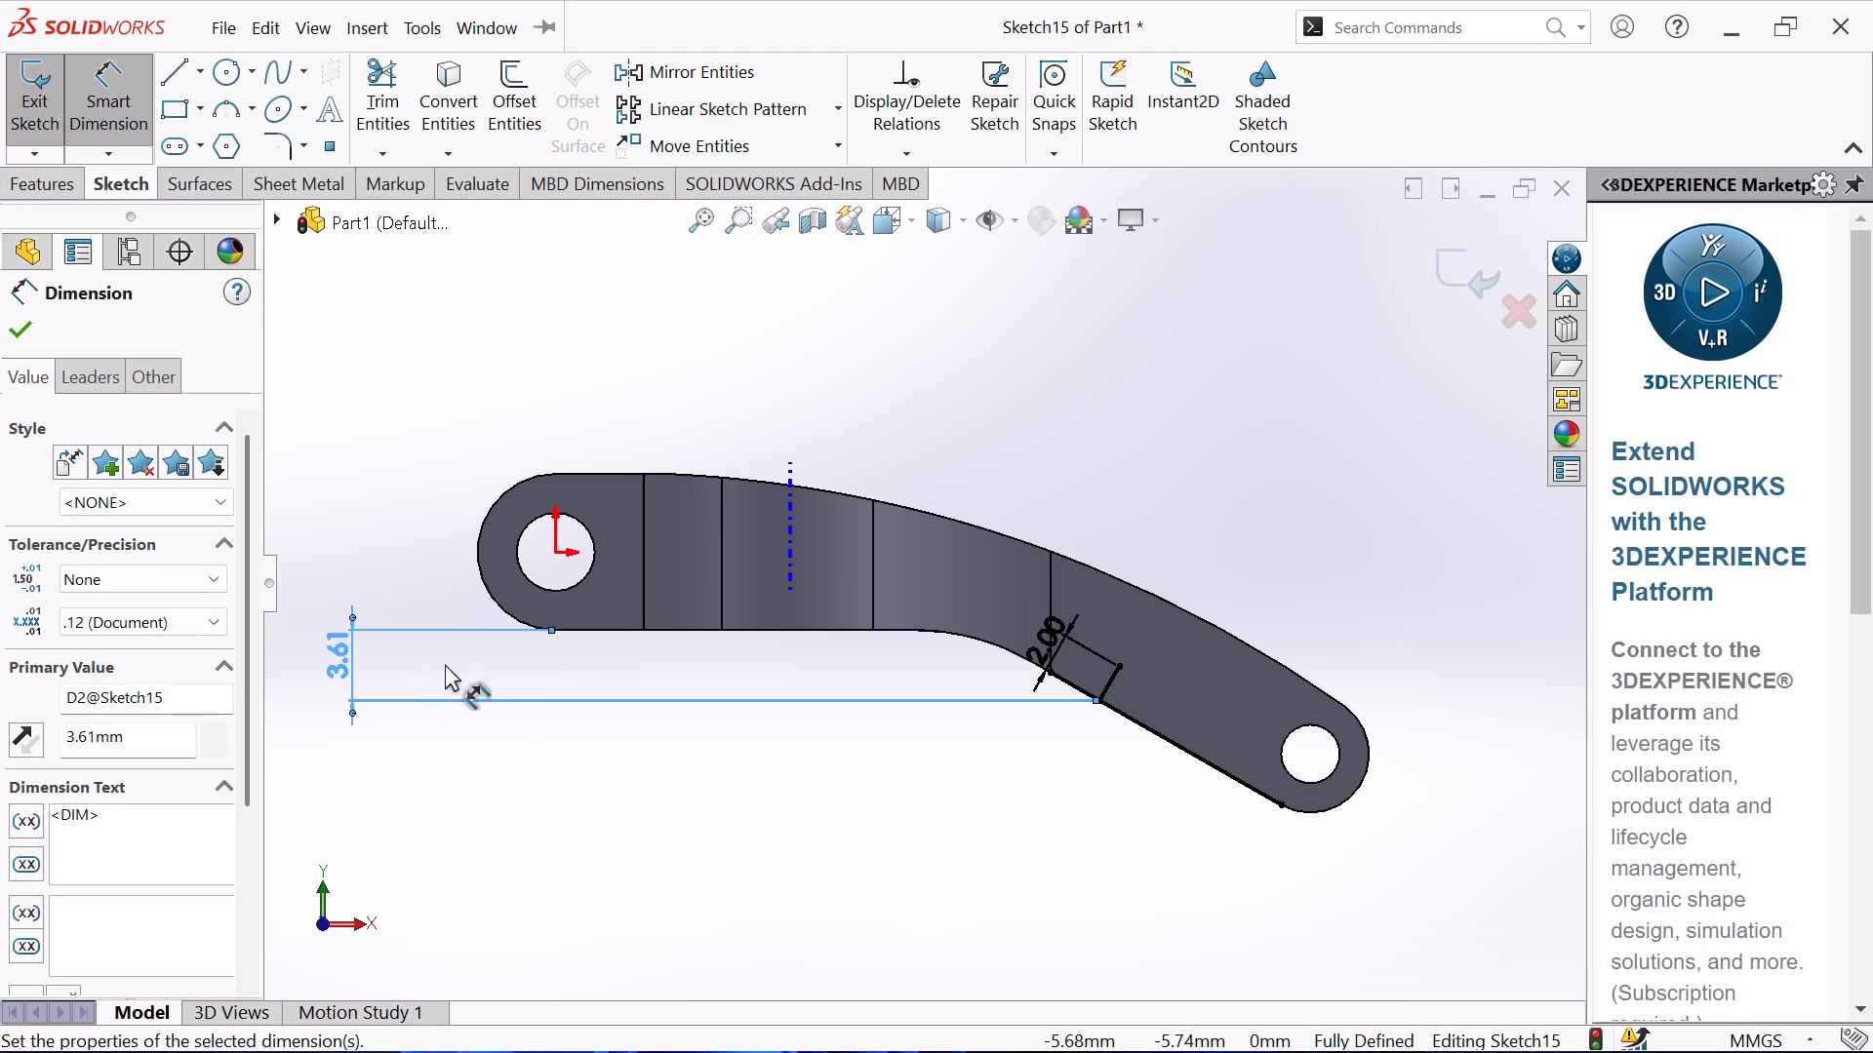
Set the vertical distance from the bottom edge to the short line's lower endpoint to 5.61 mm.
double_click(347, 665)
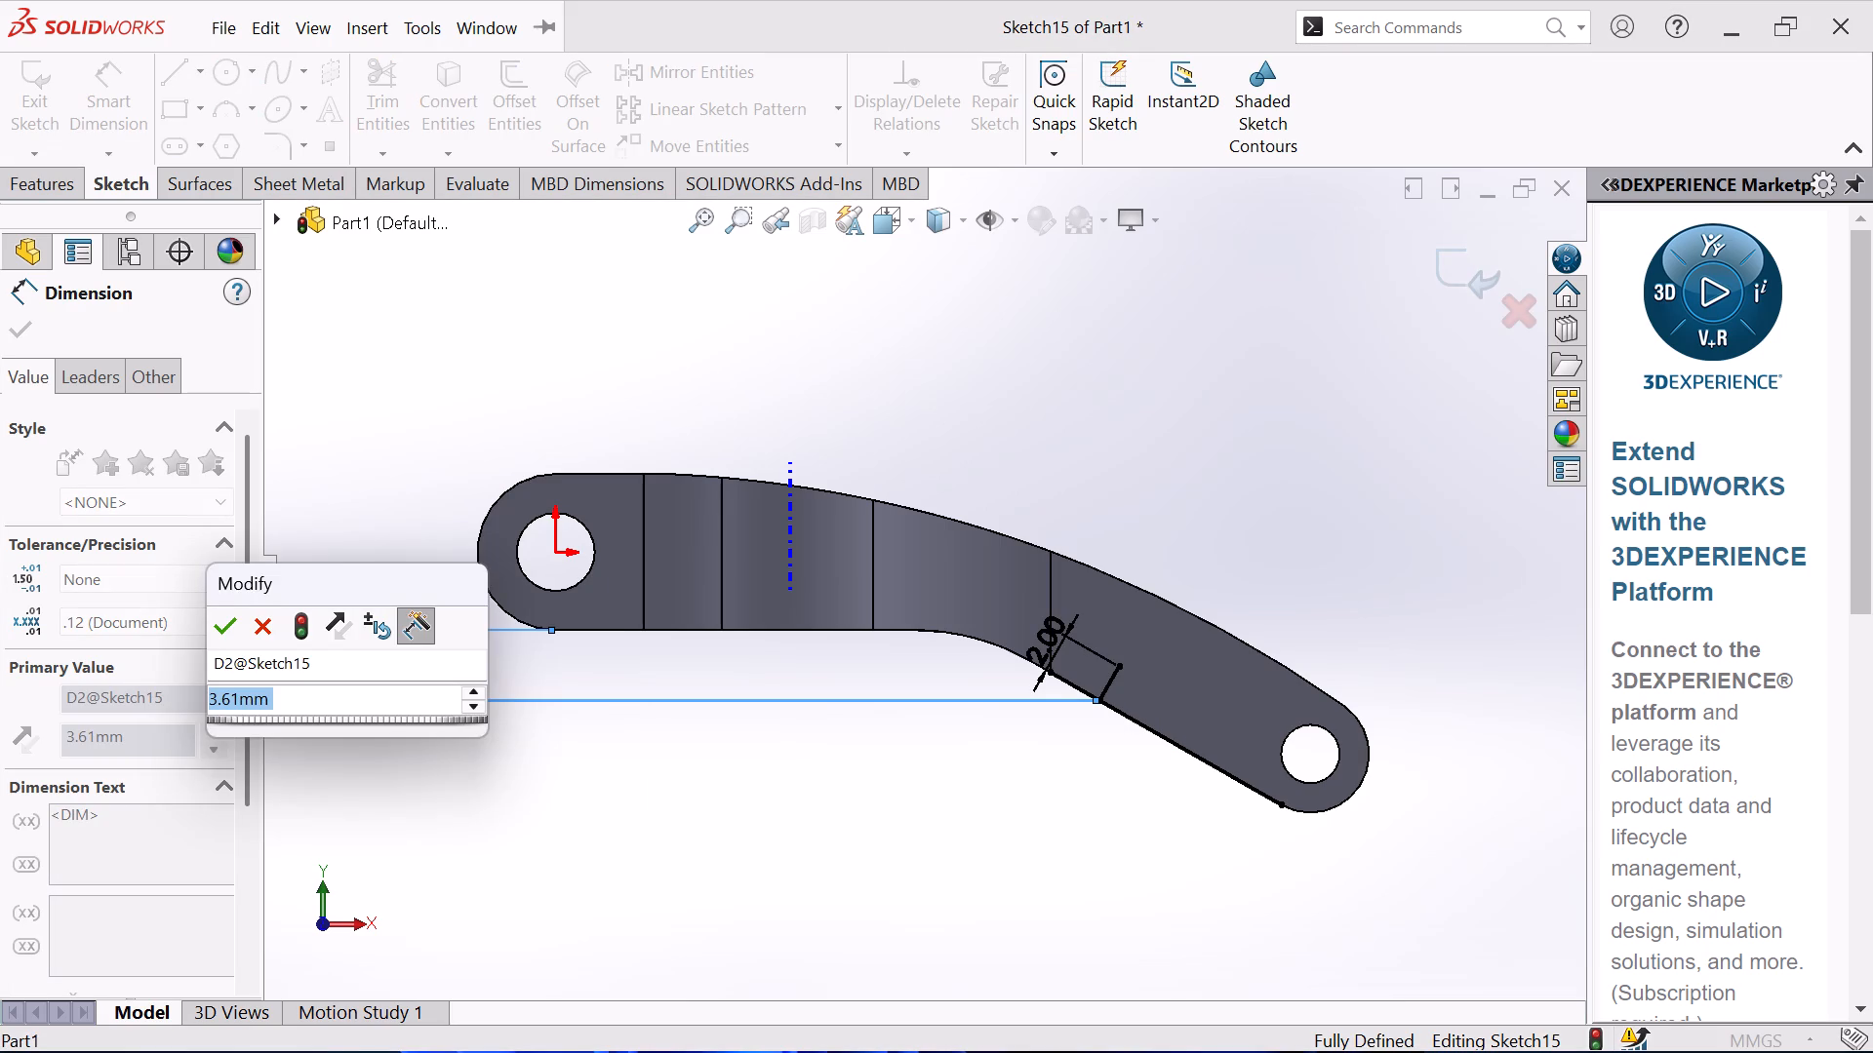
text(5.)
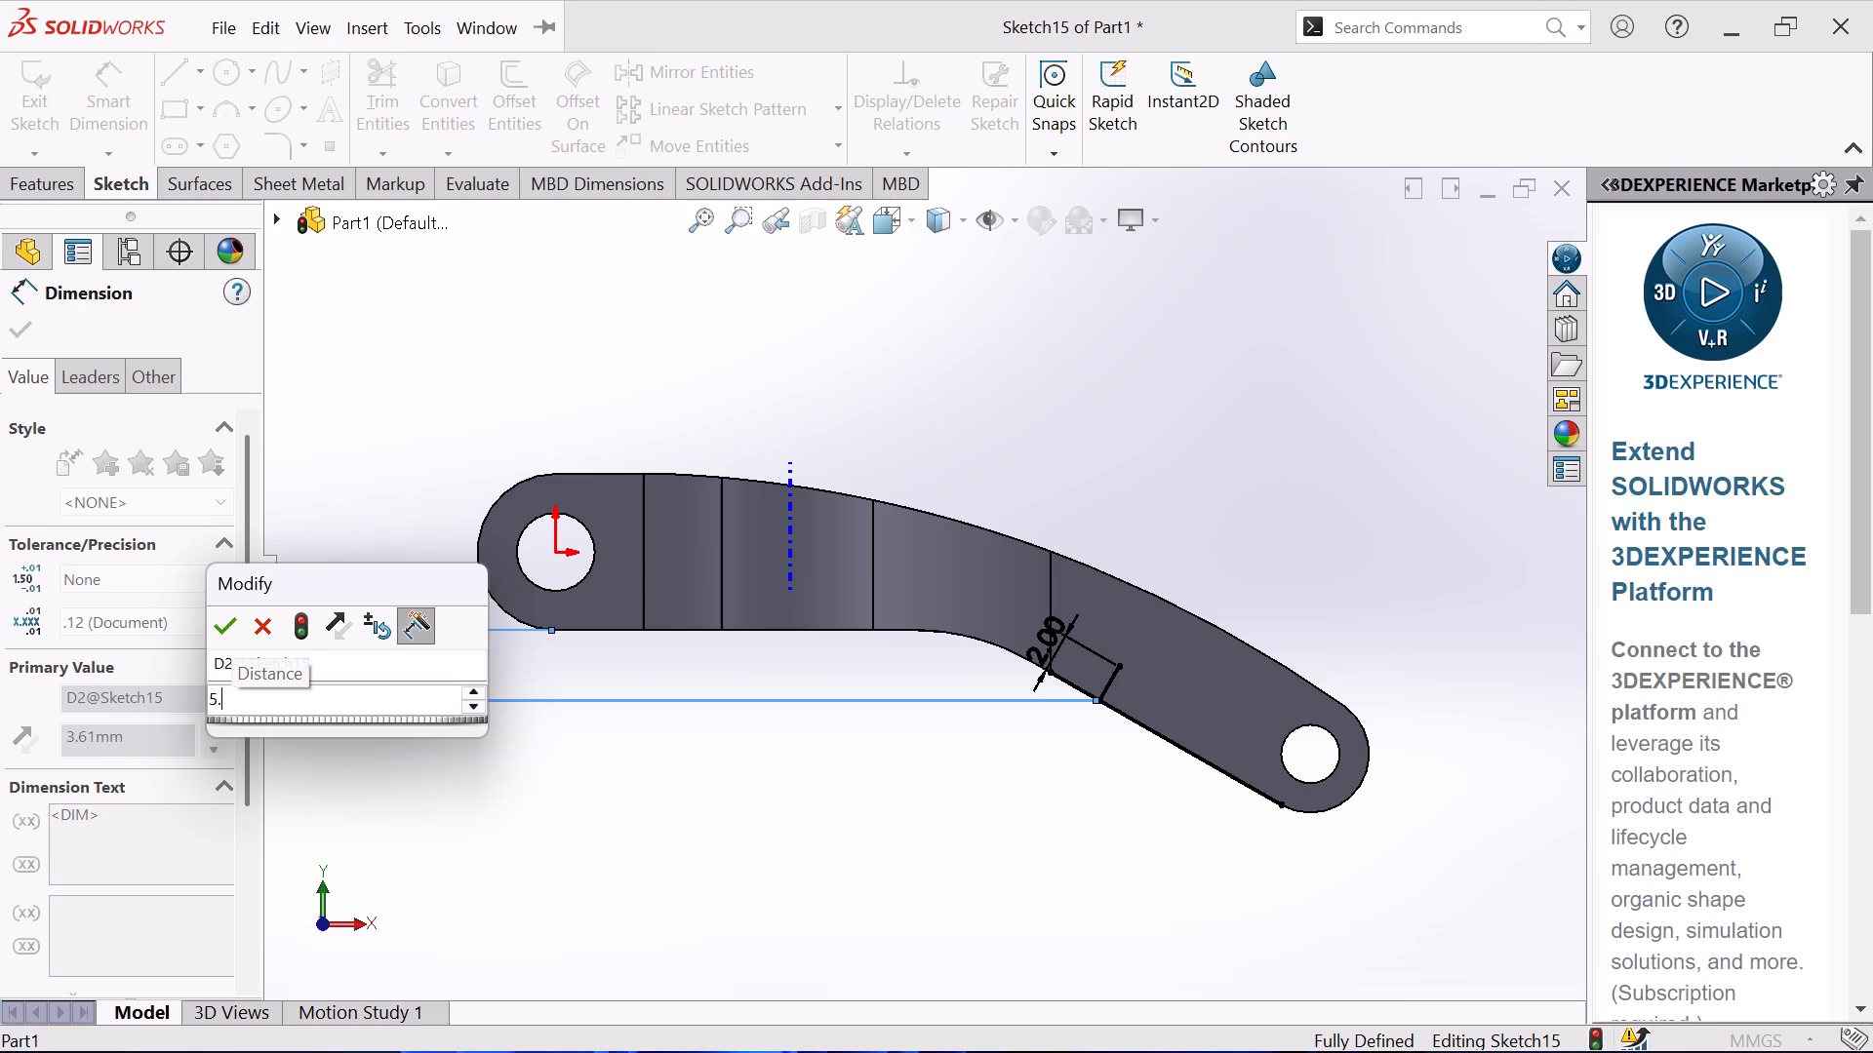
text(61)
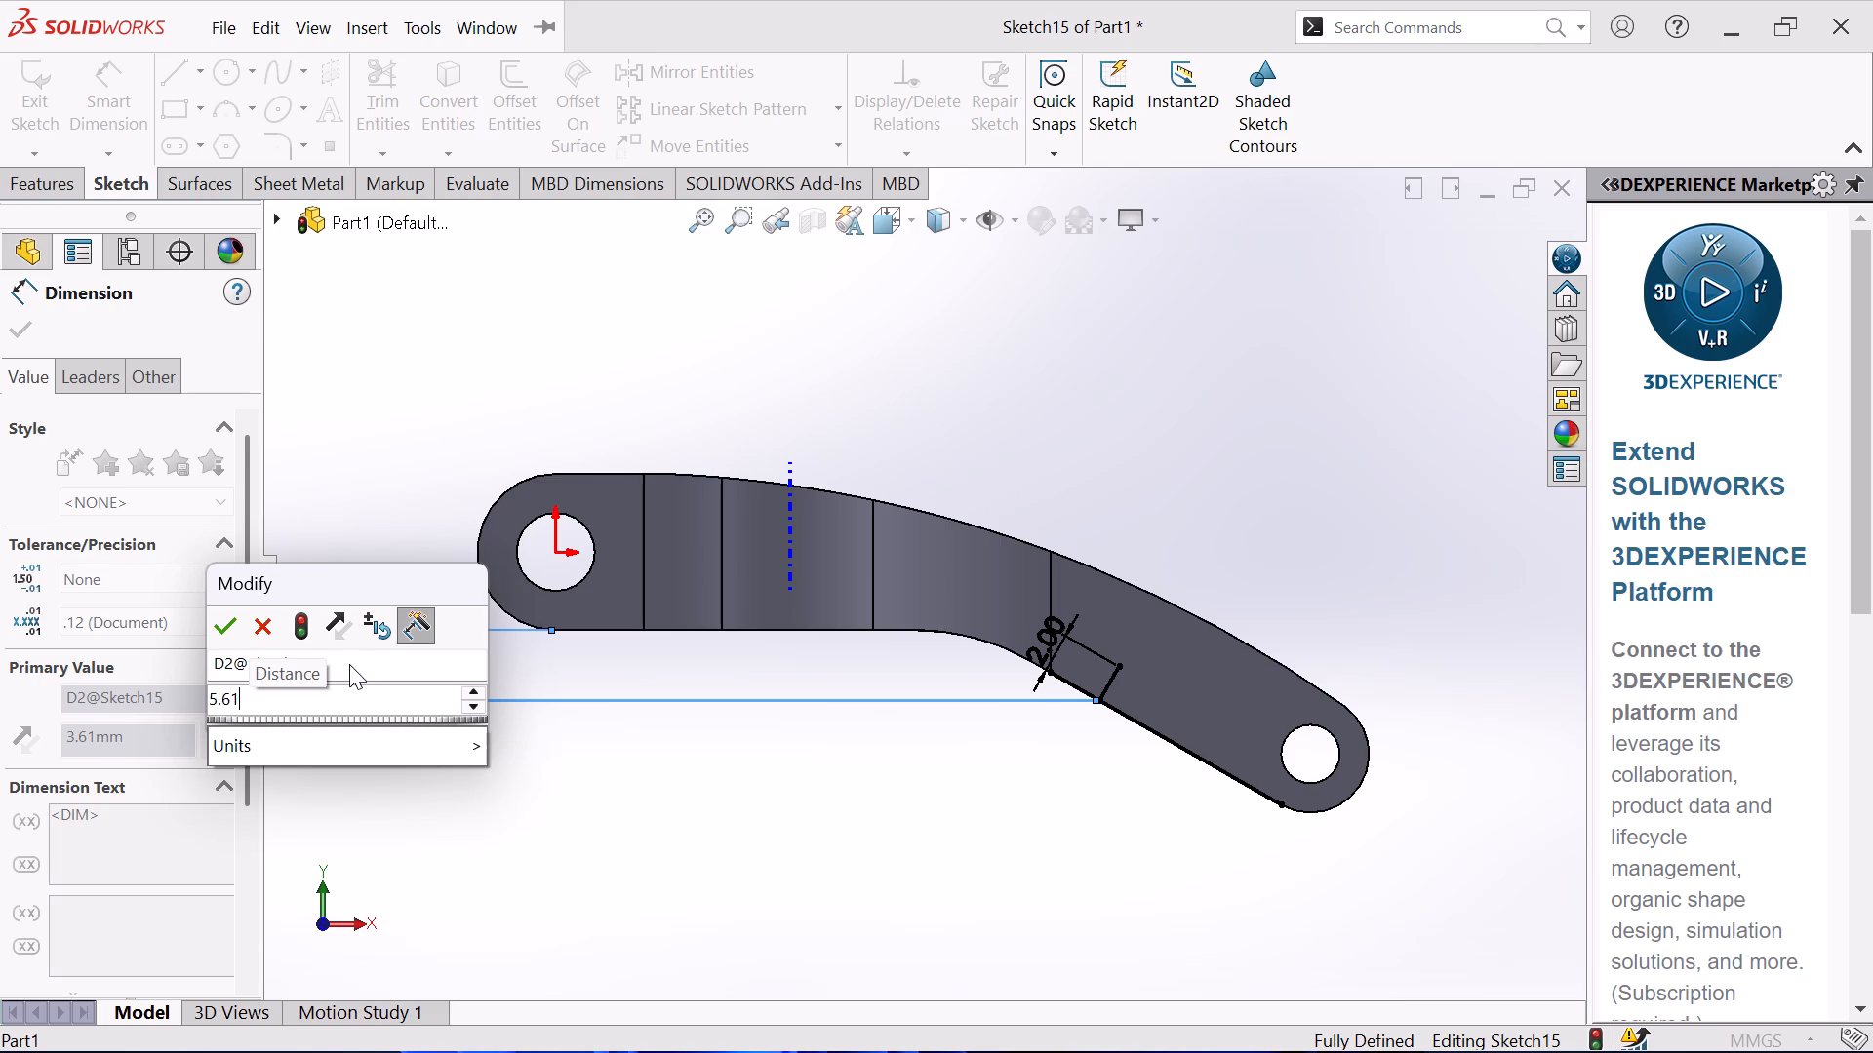
key(Return)
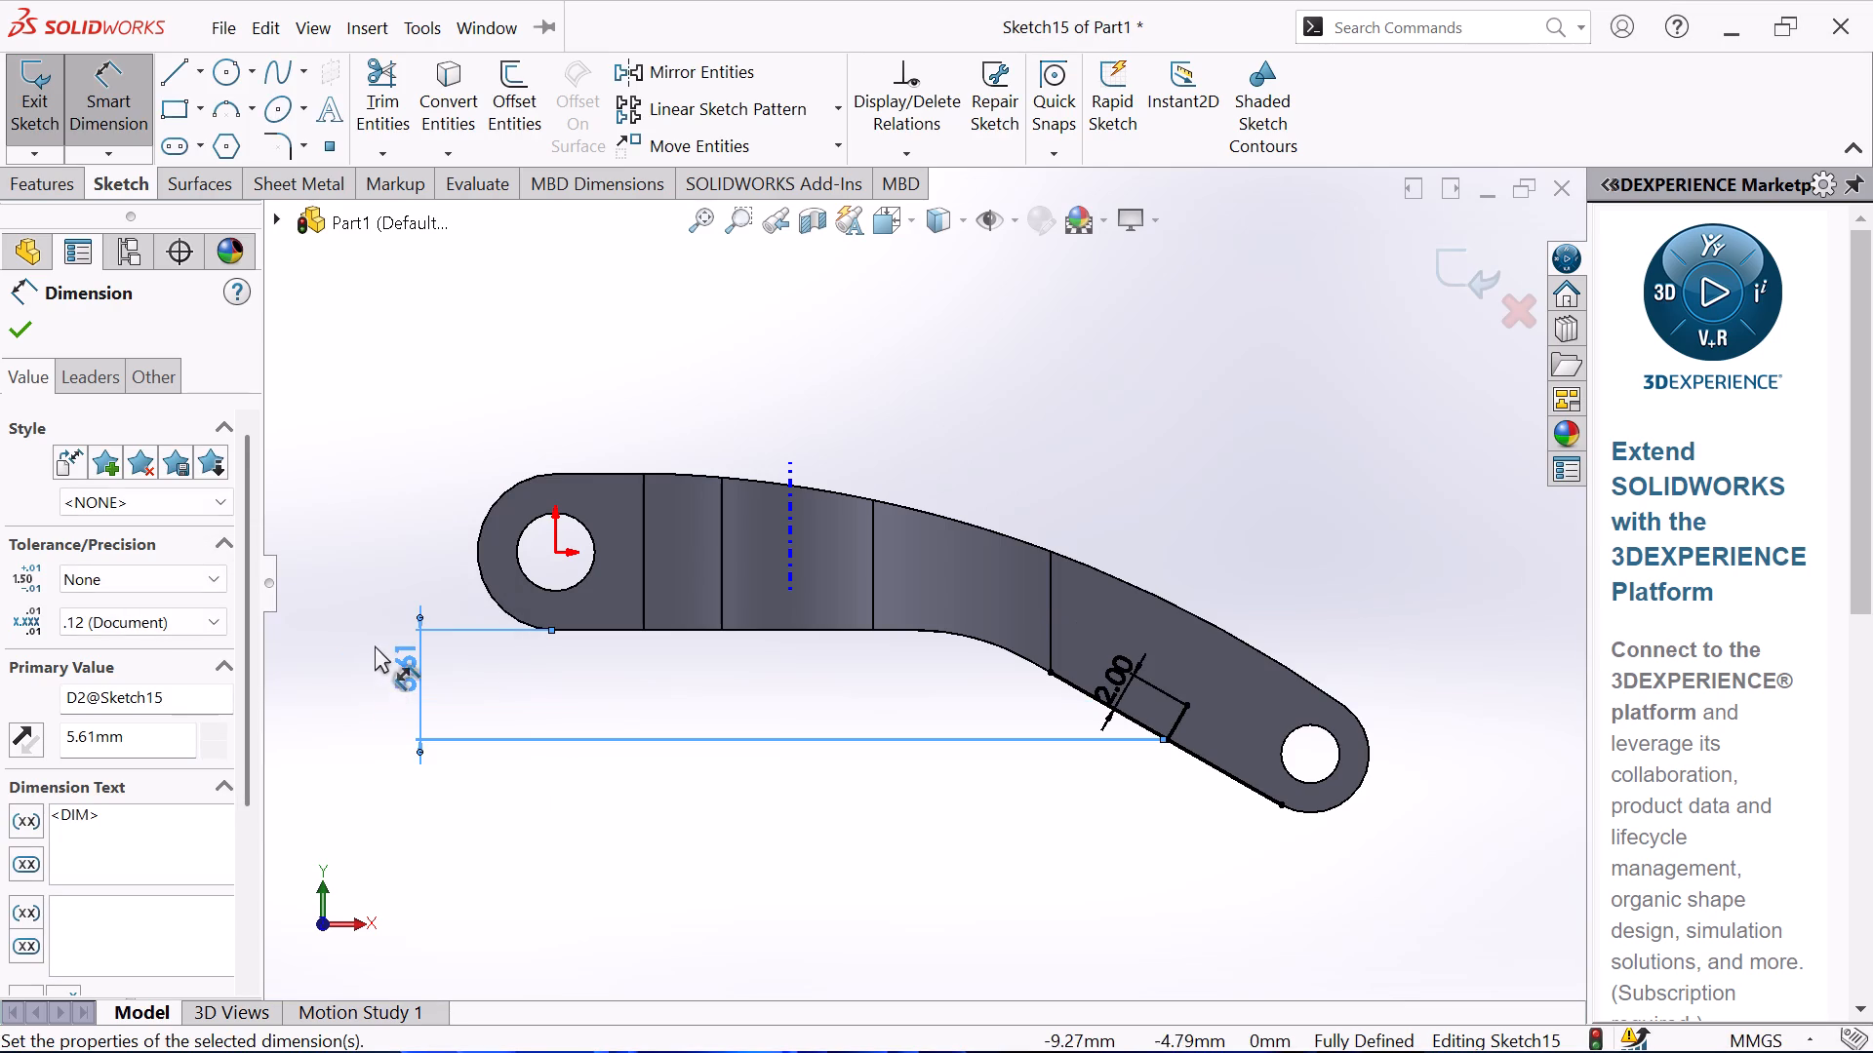
right_click(393, 428)
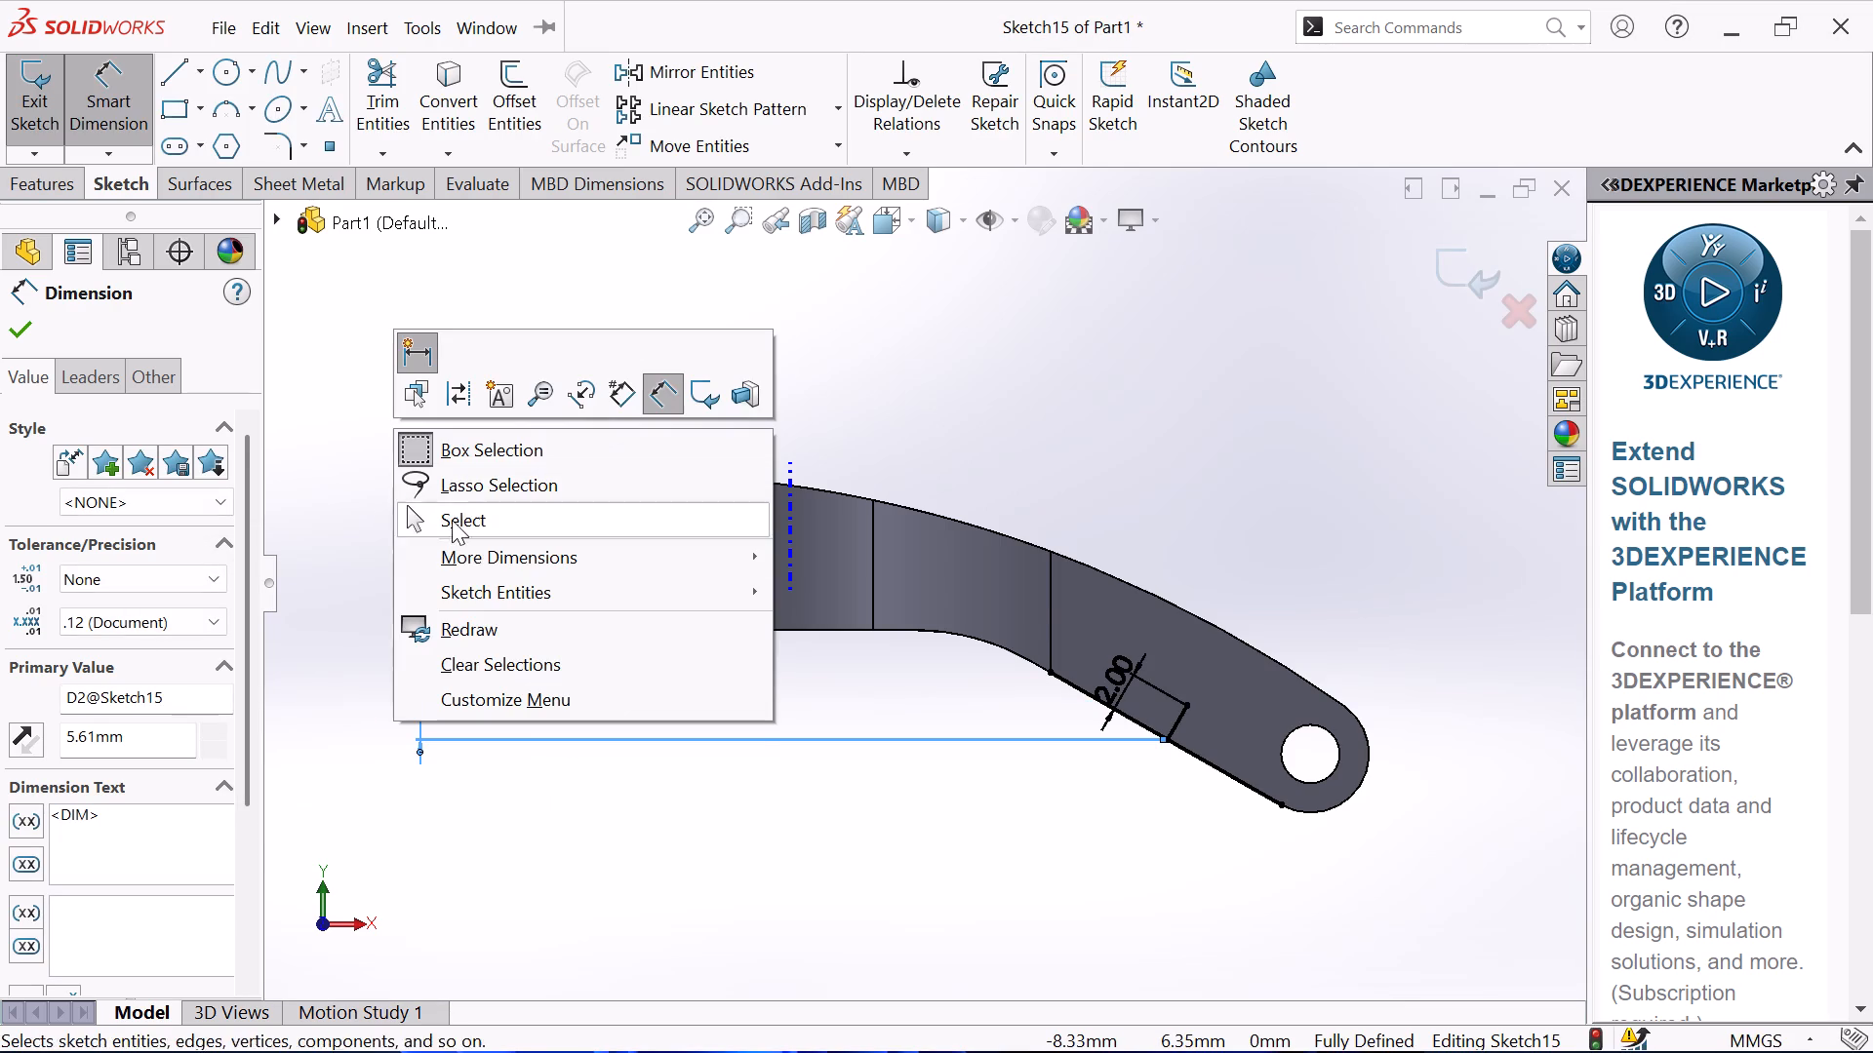
click(478, 513)
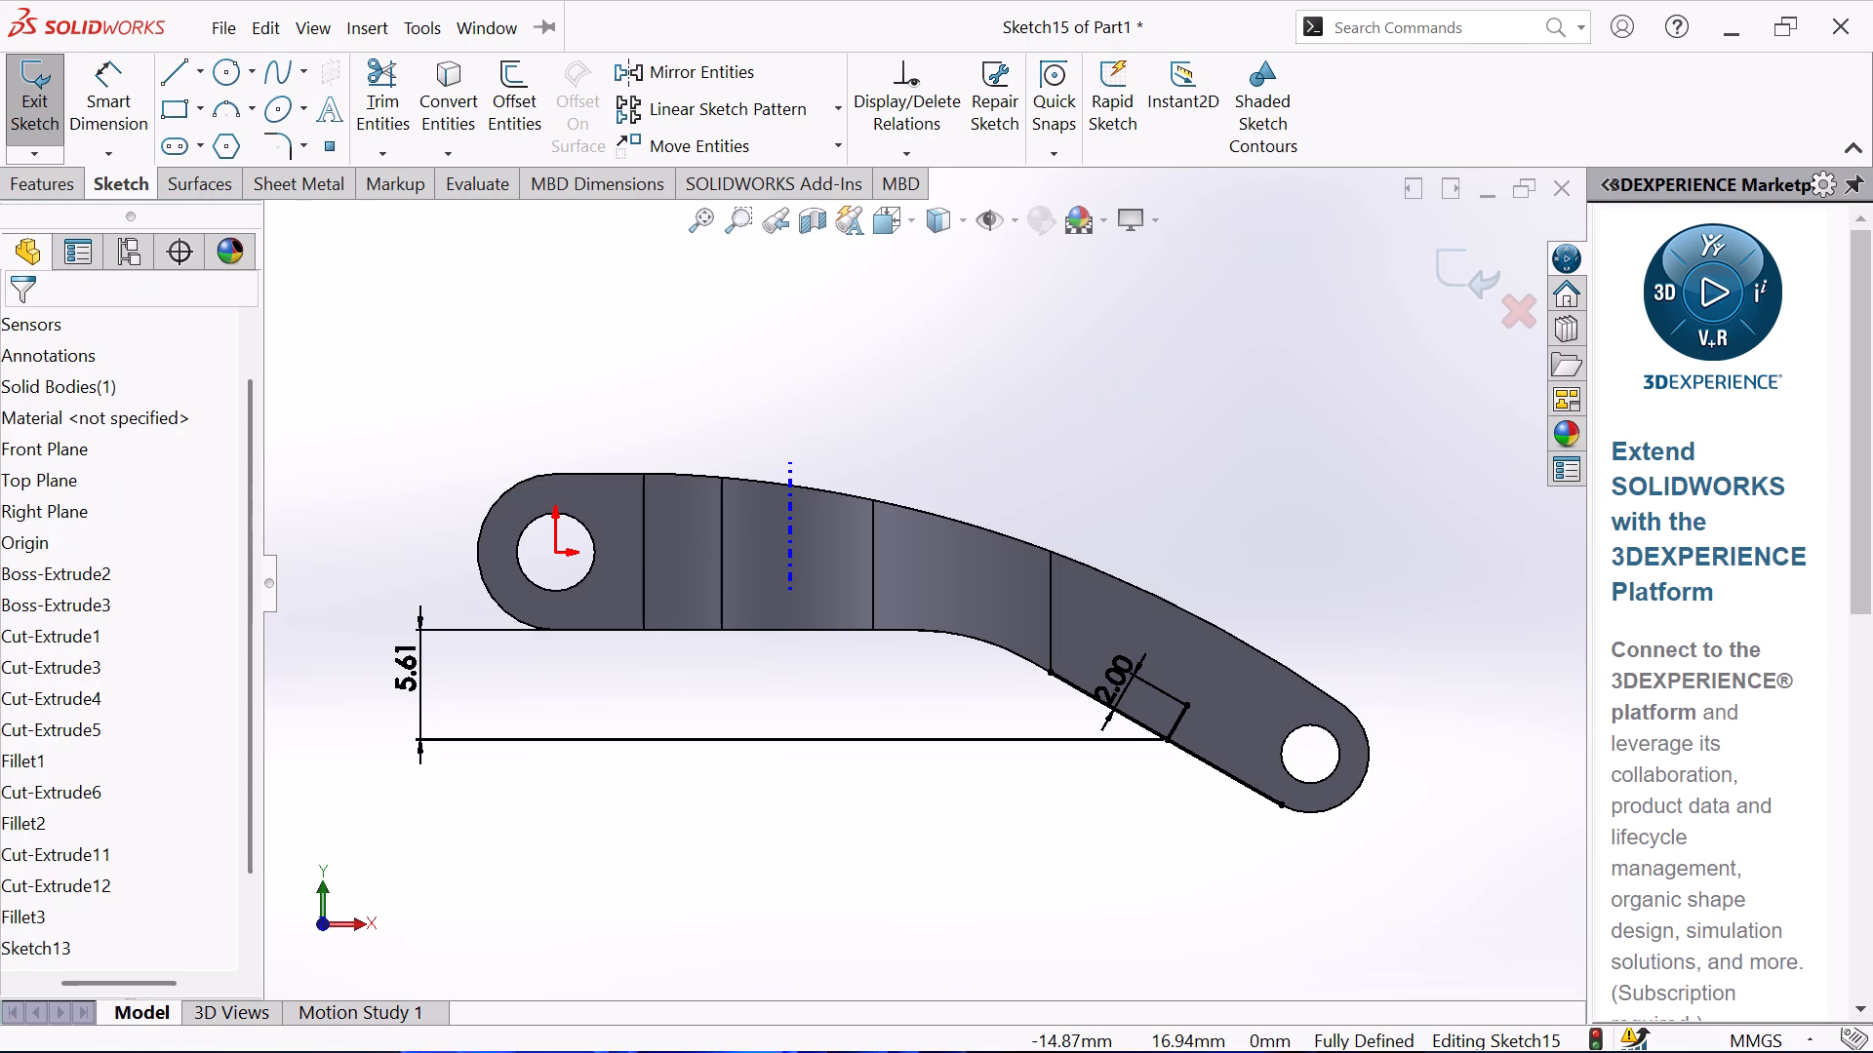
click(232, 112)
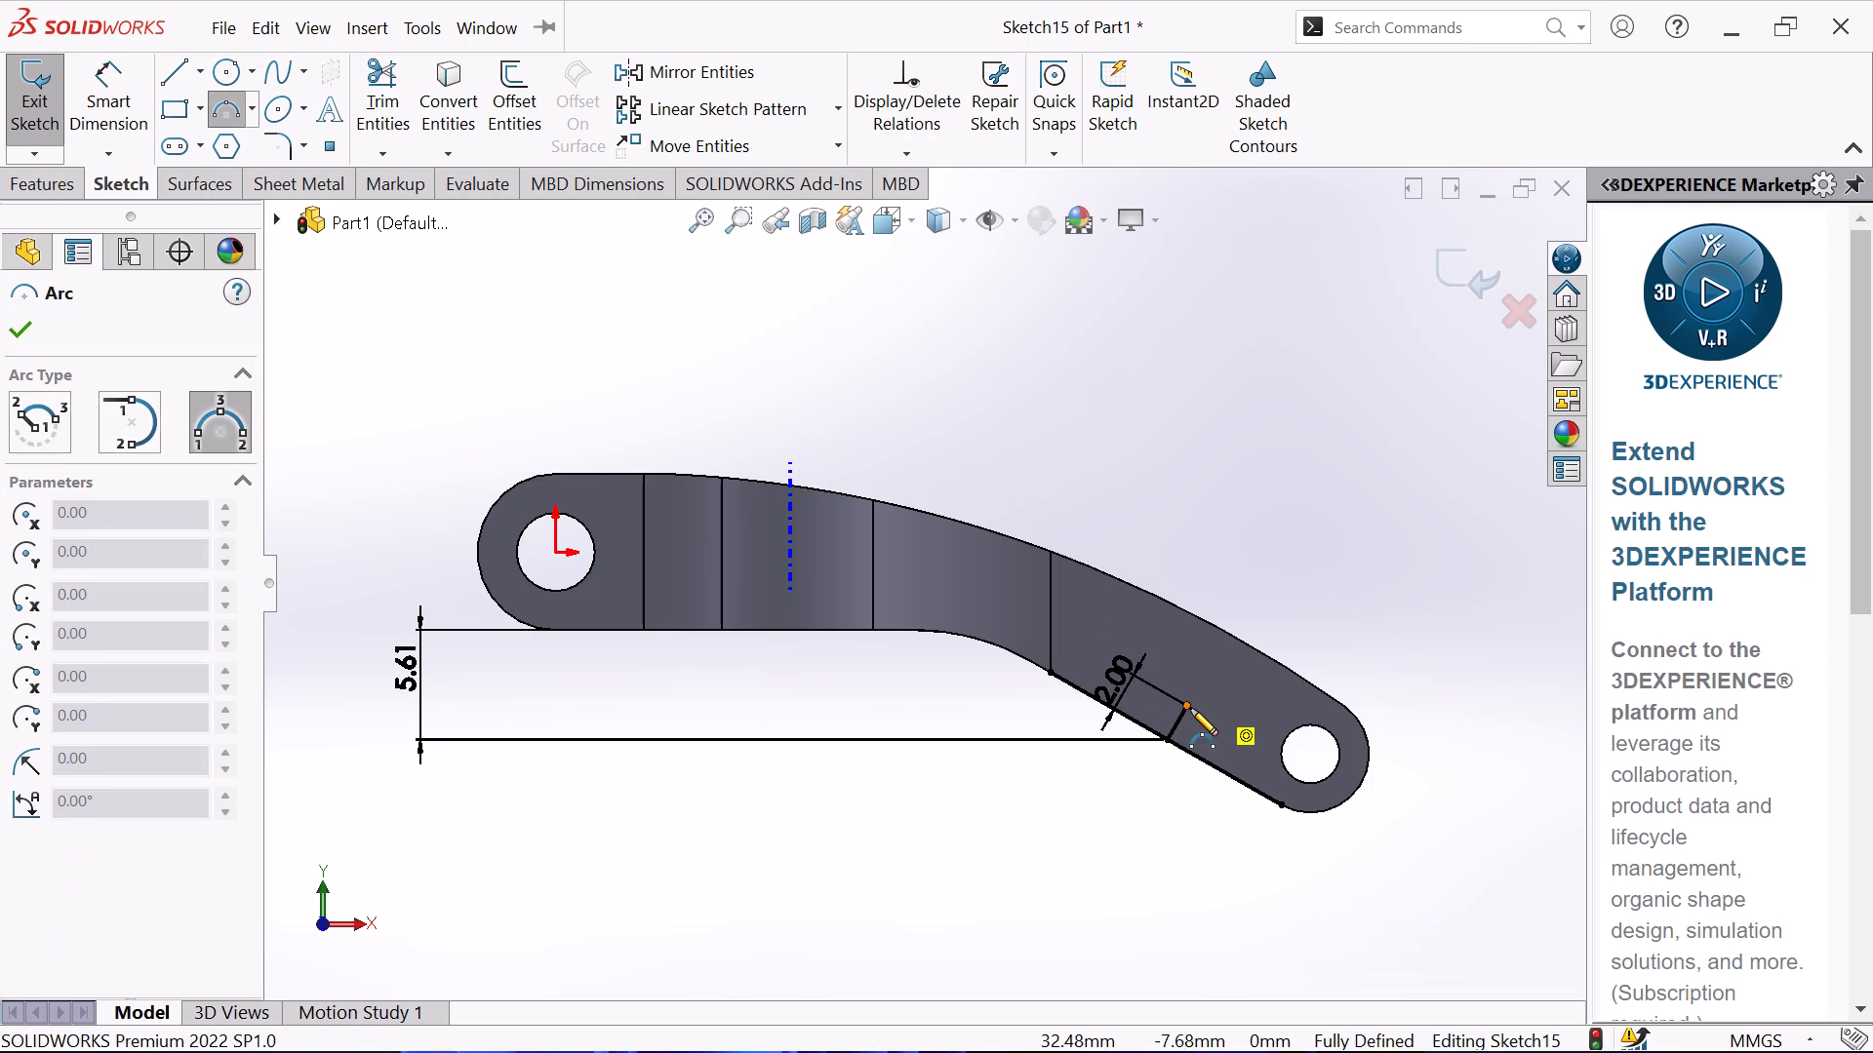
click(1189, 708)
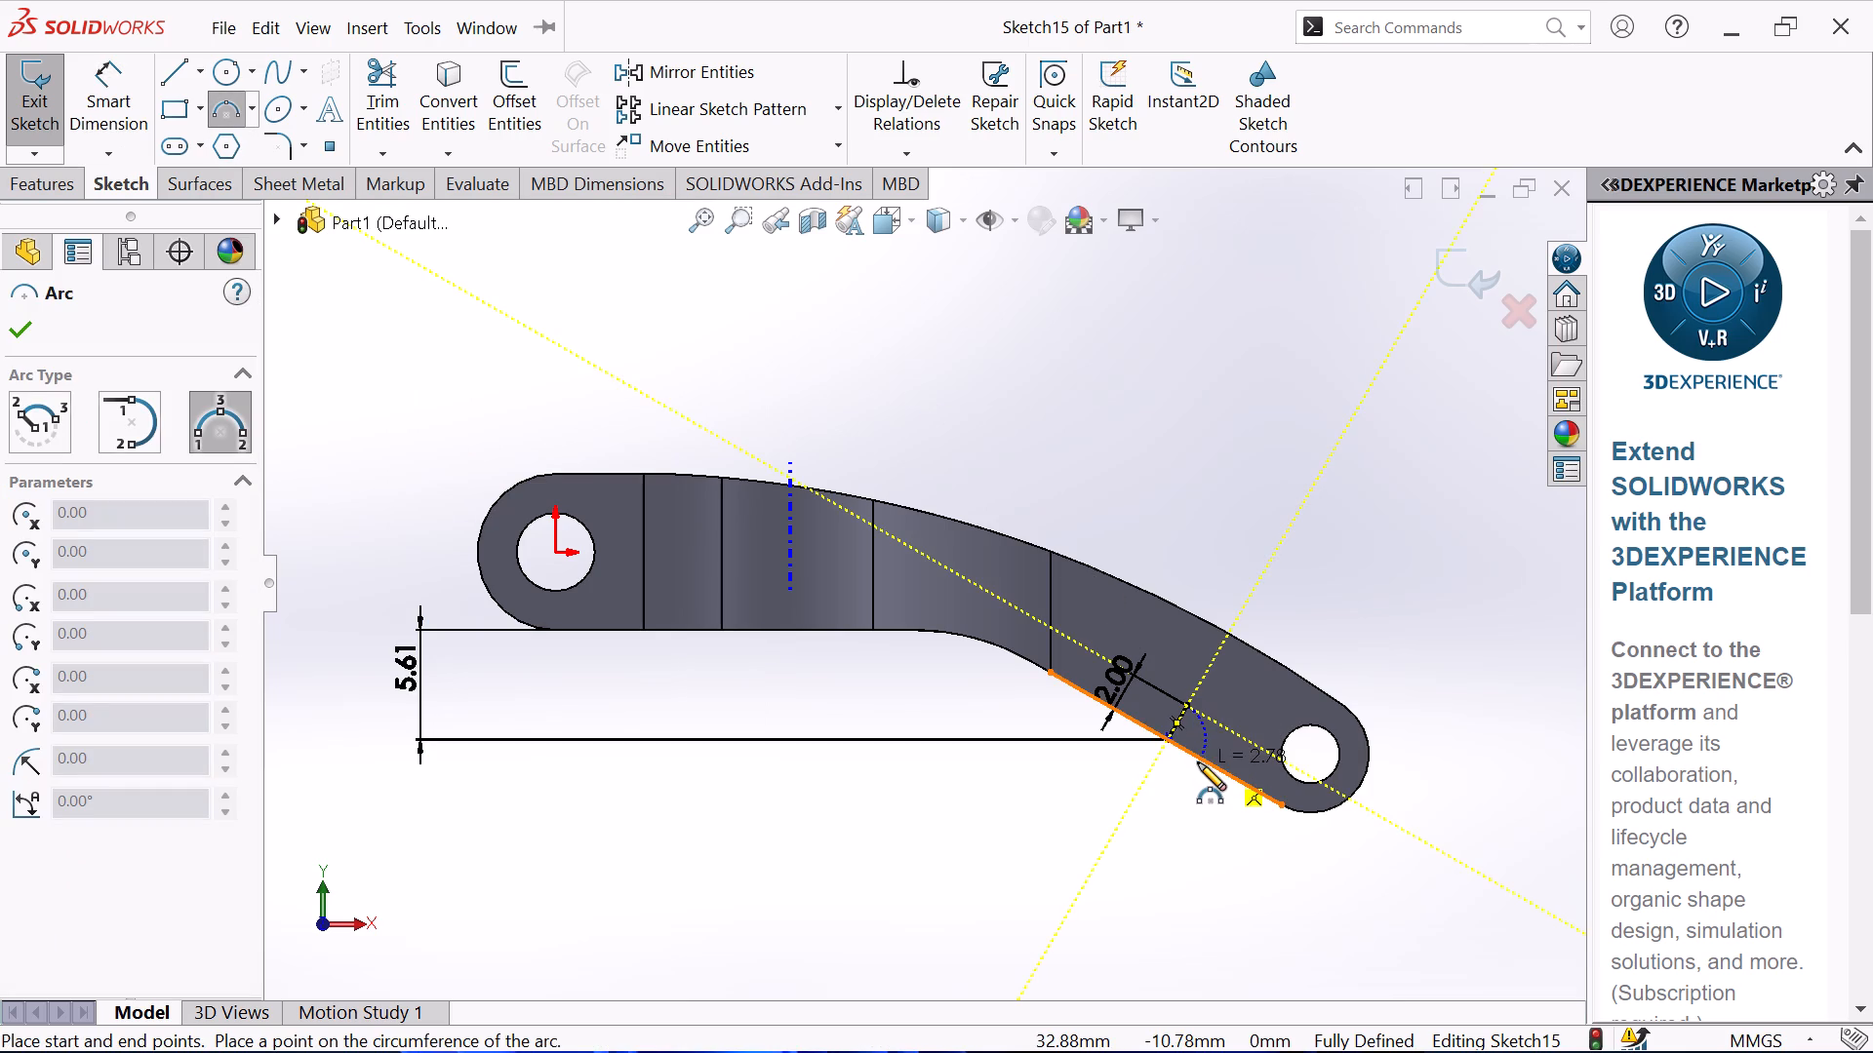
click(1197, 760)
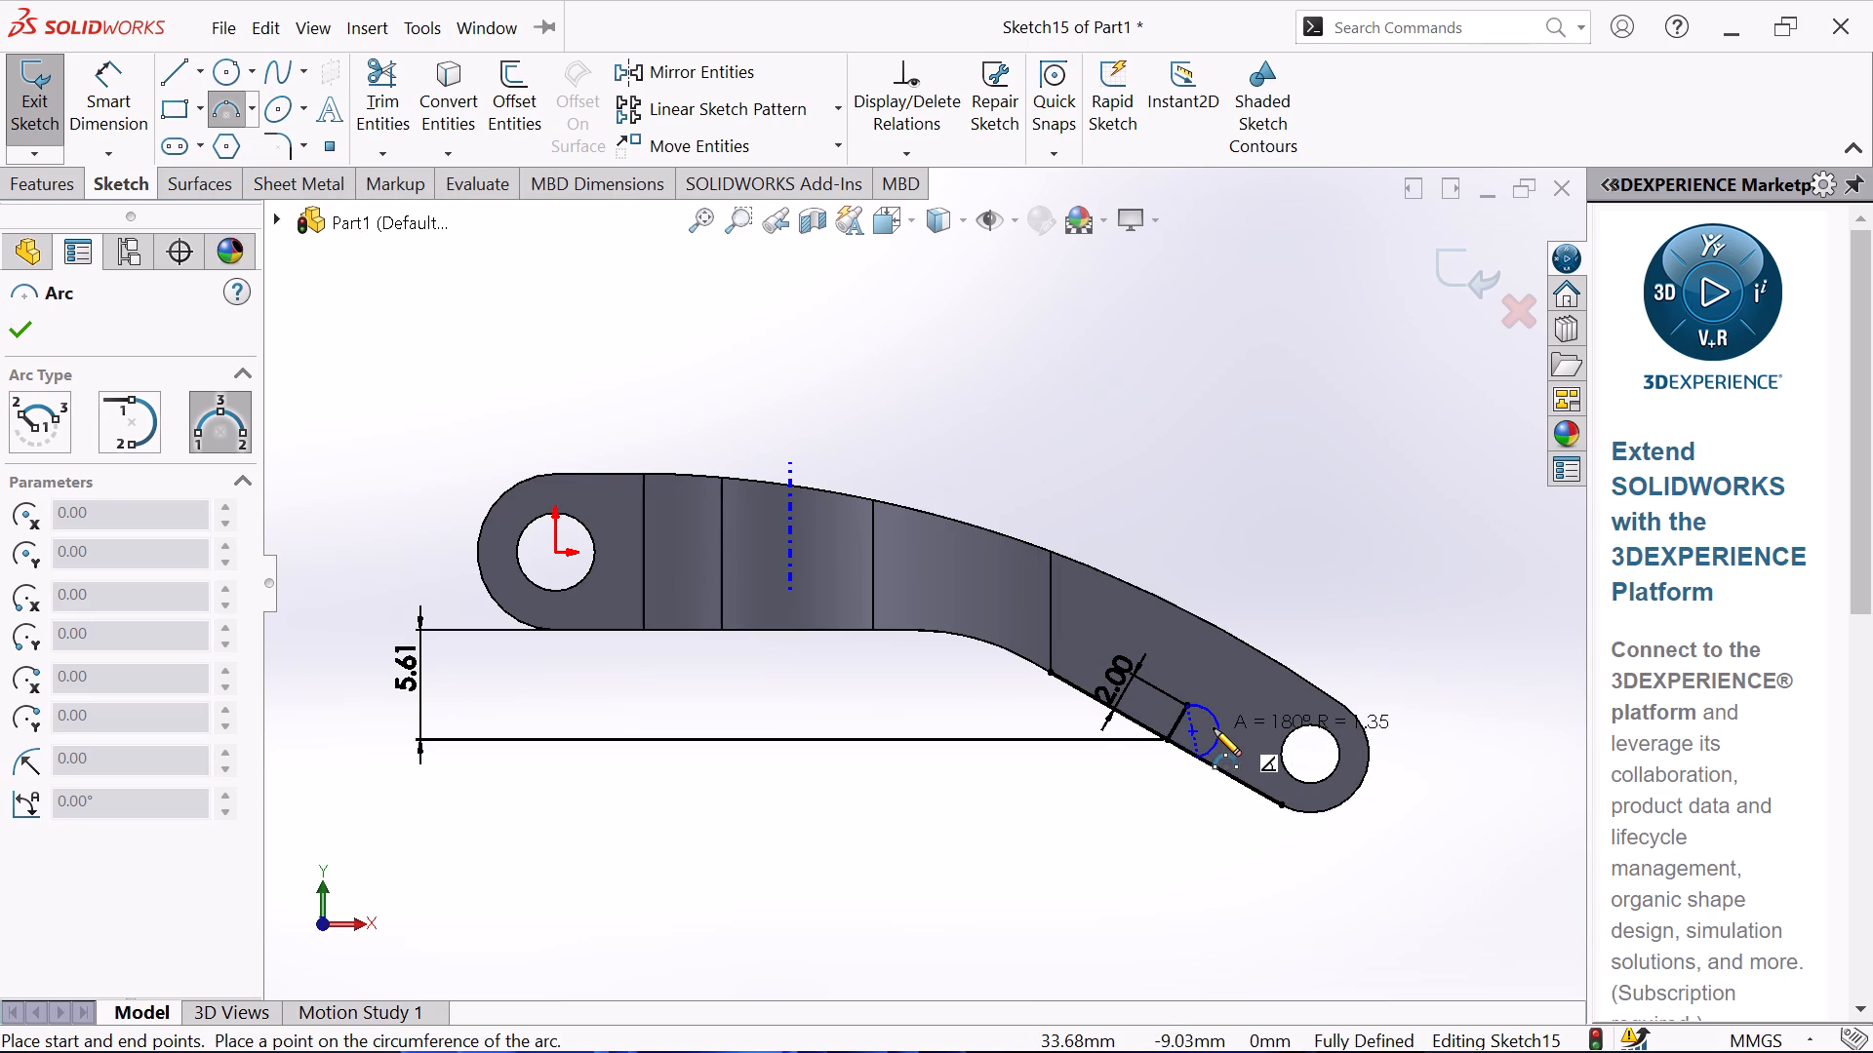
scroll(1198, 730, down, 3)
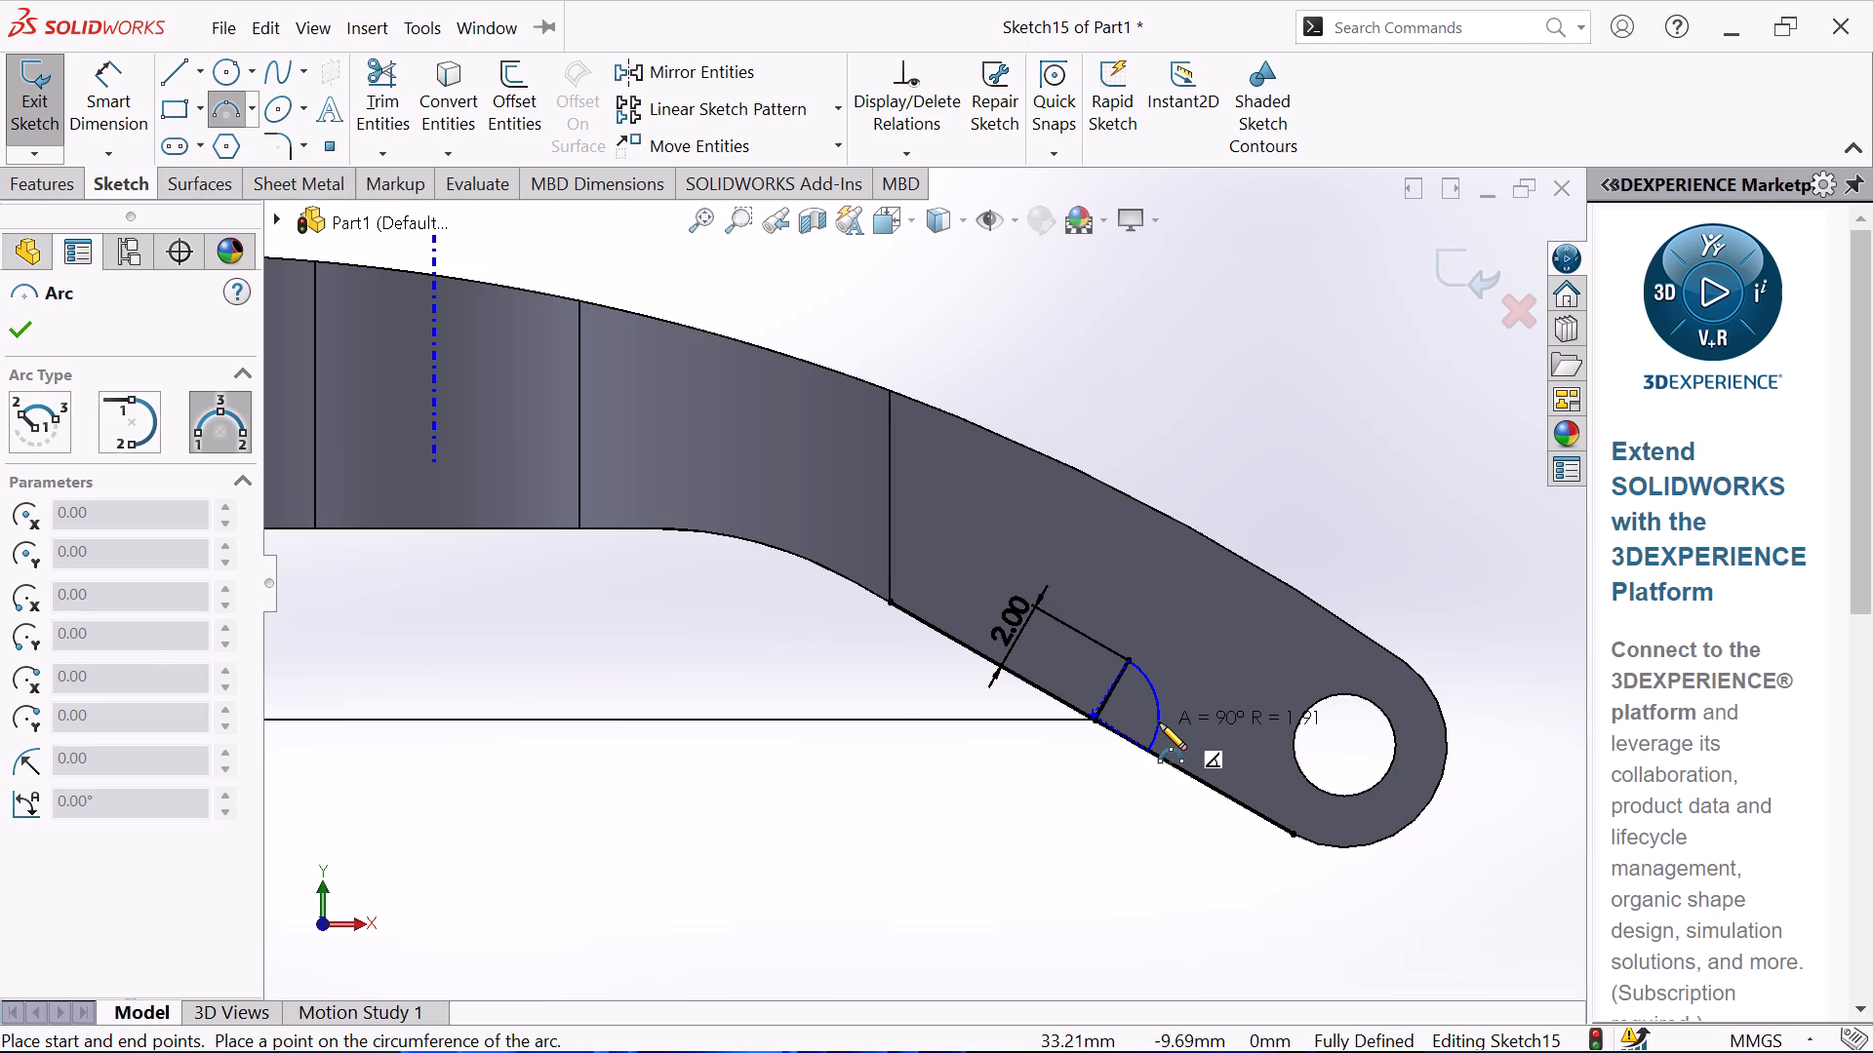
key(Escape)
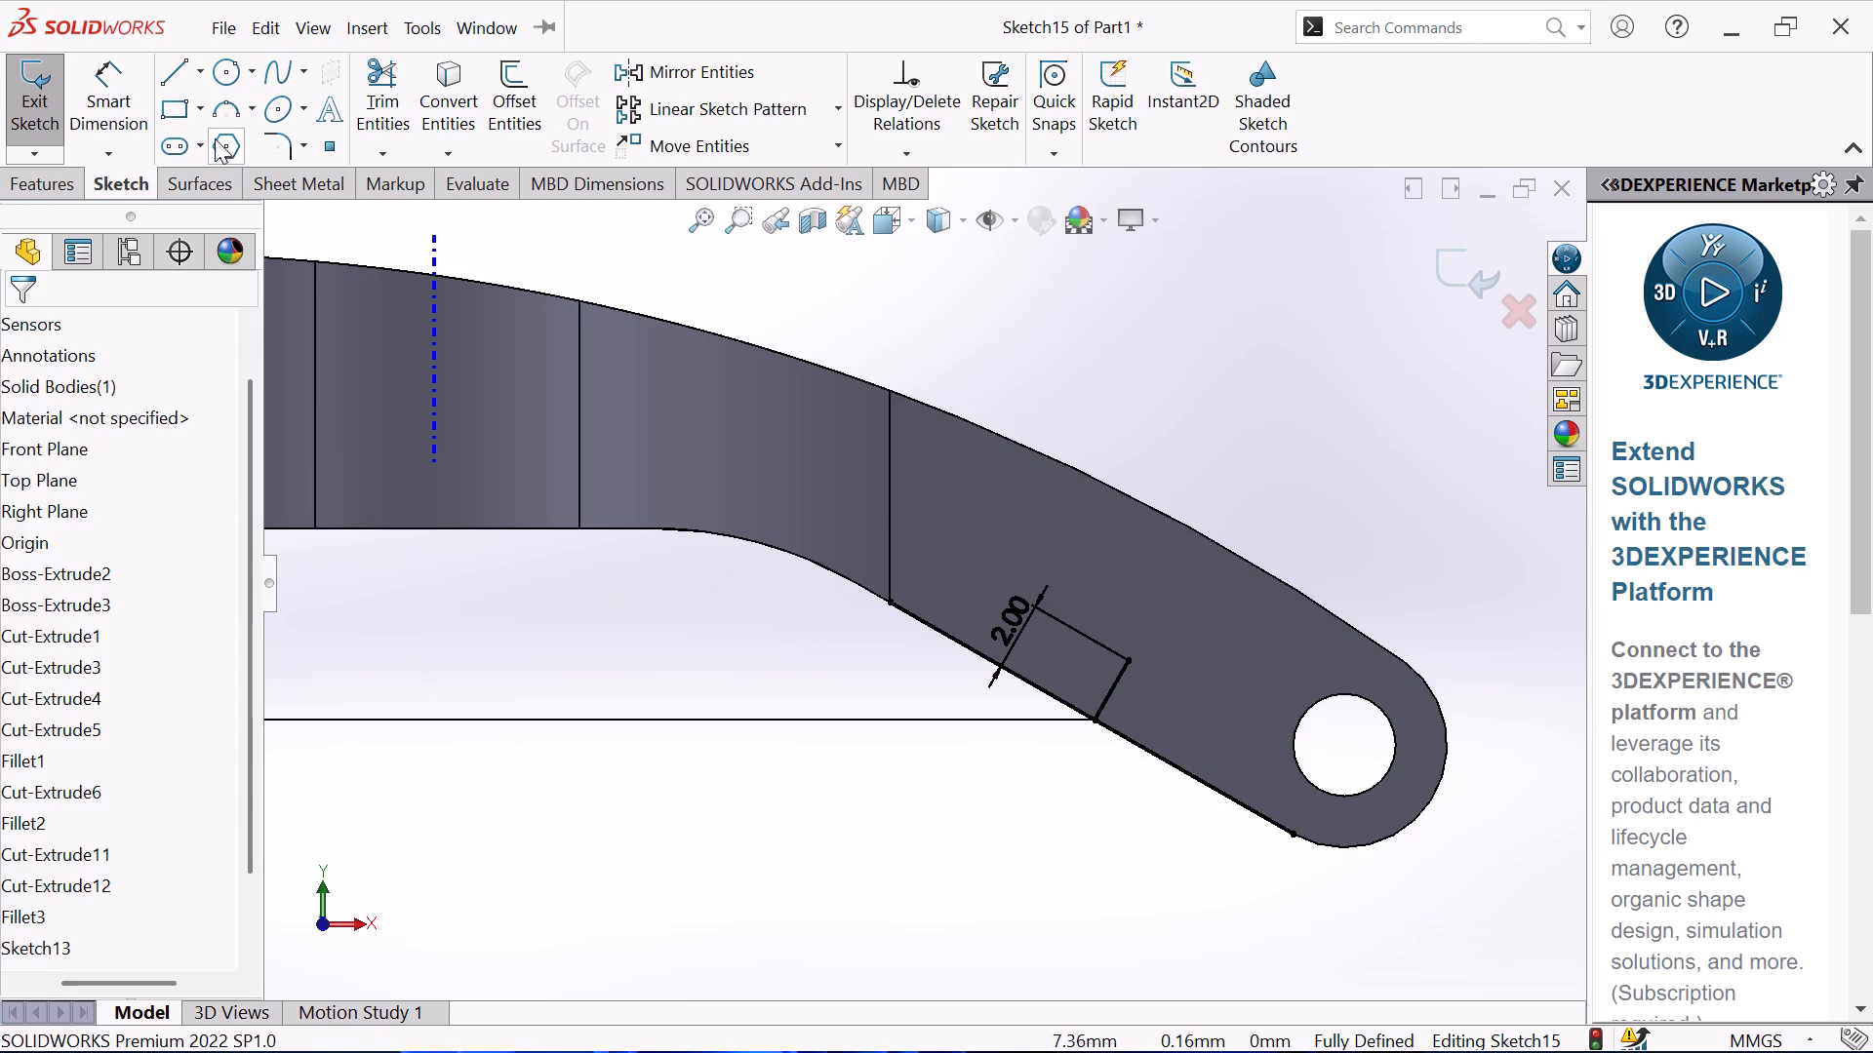
Sketch a three-point arc from the 2 mm line's upper end to the converted edge, bulging toward the arm's end hole, with endpoints about 2.85 mm apart.
click(222, 113)
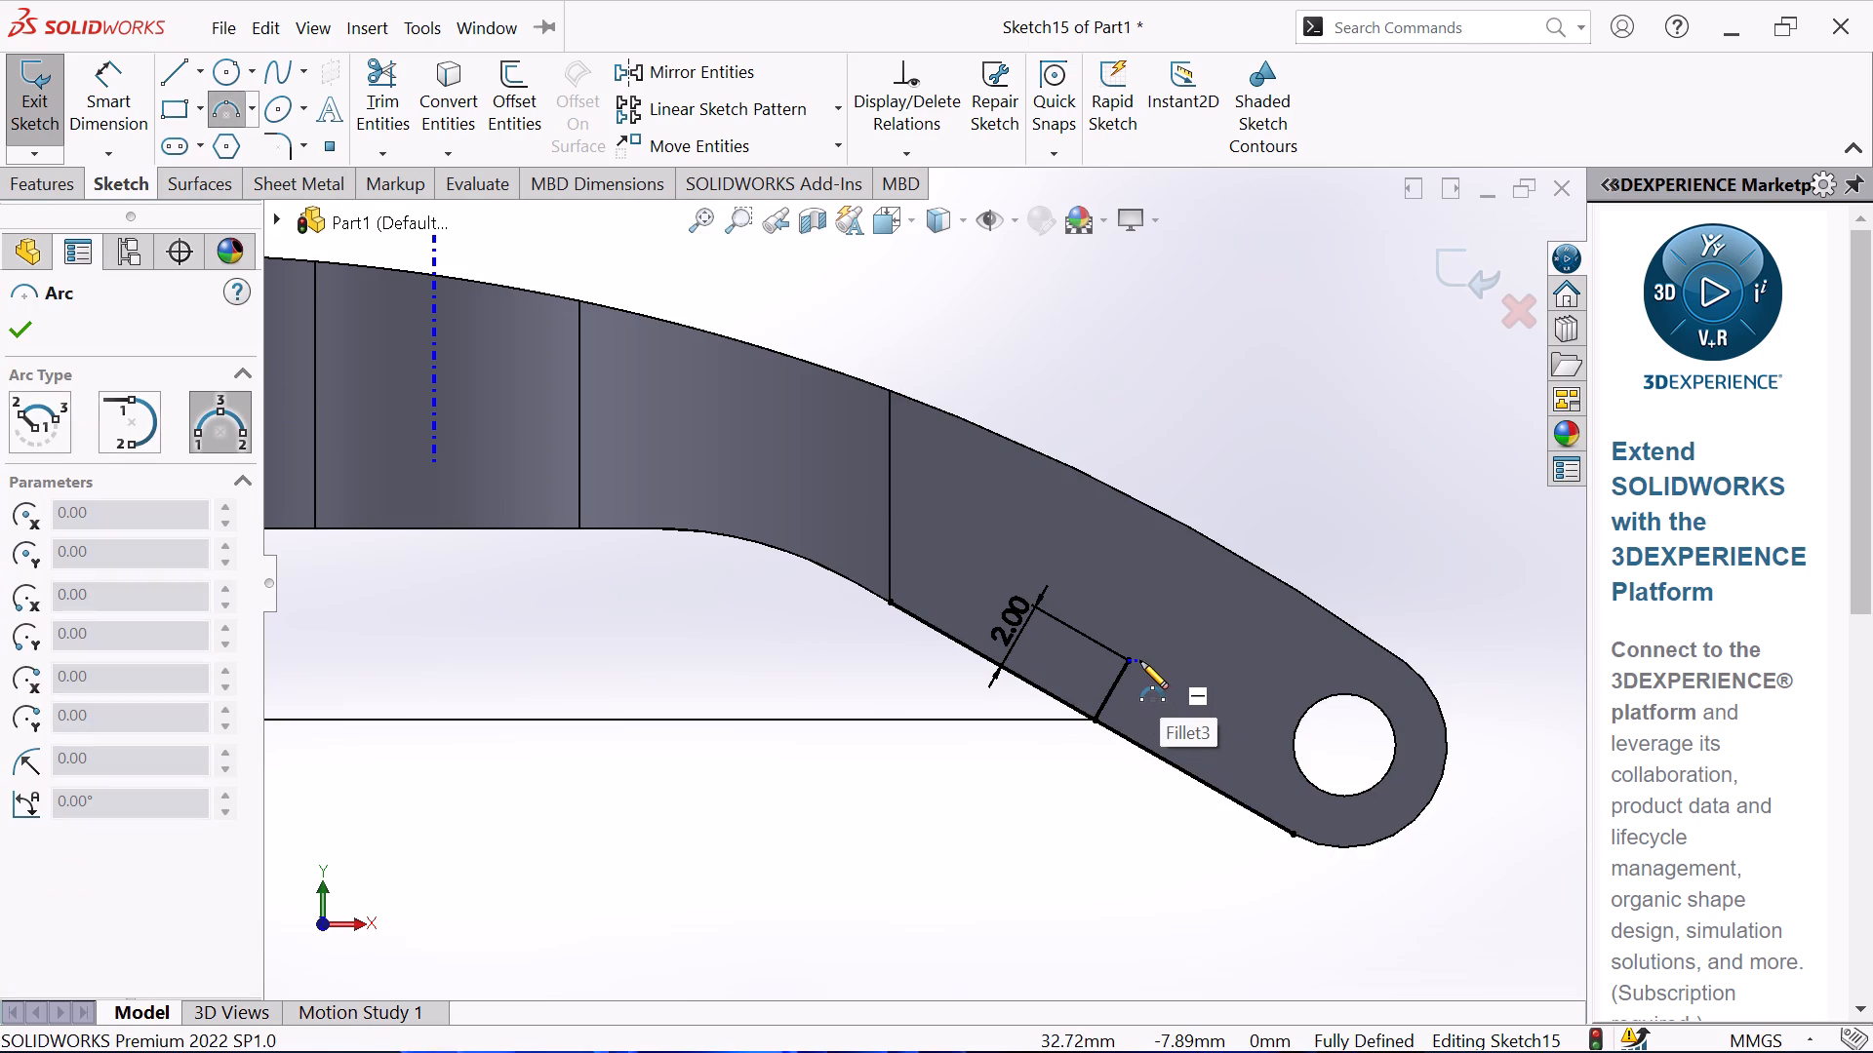
click(1131, 661)
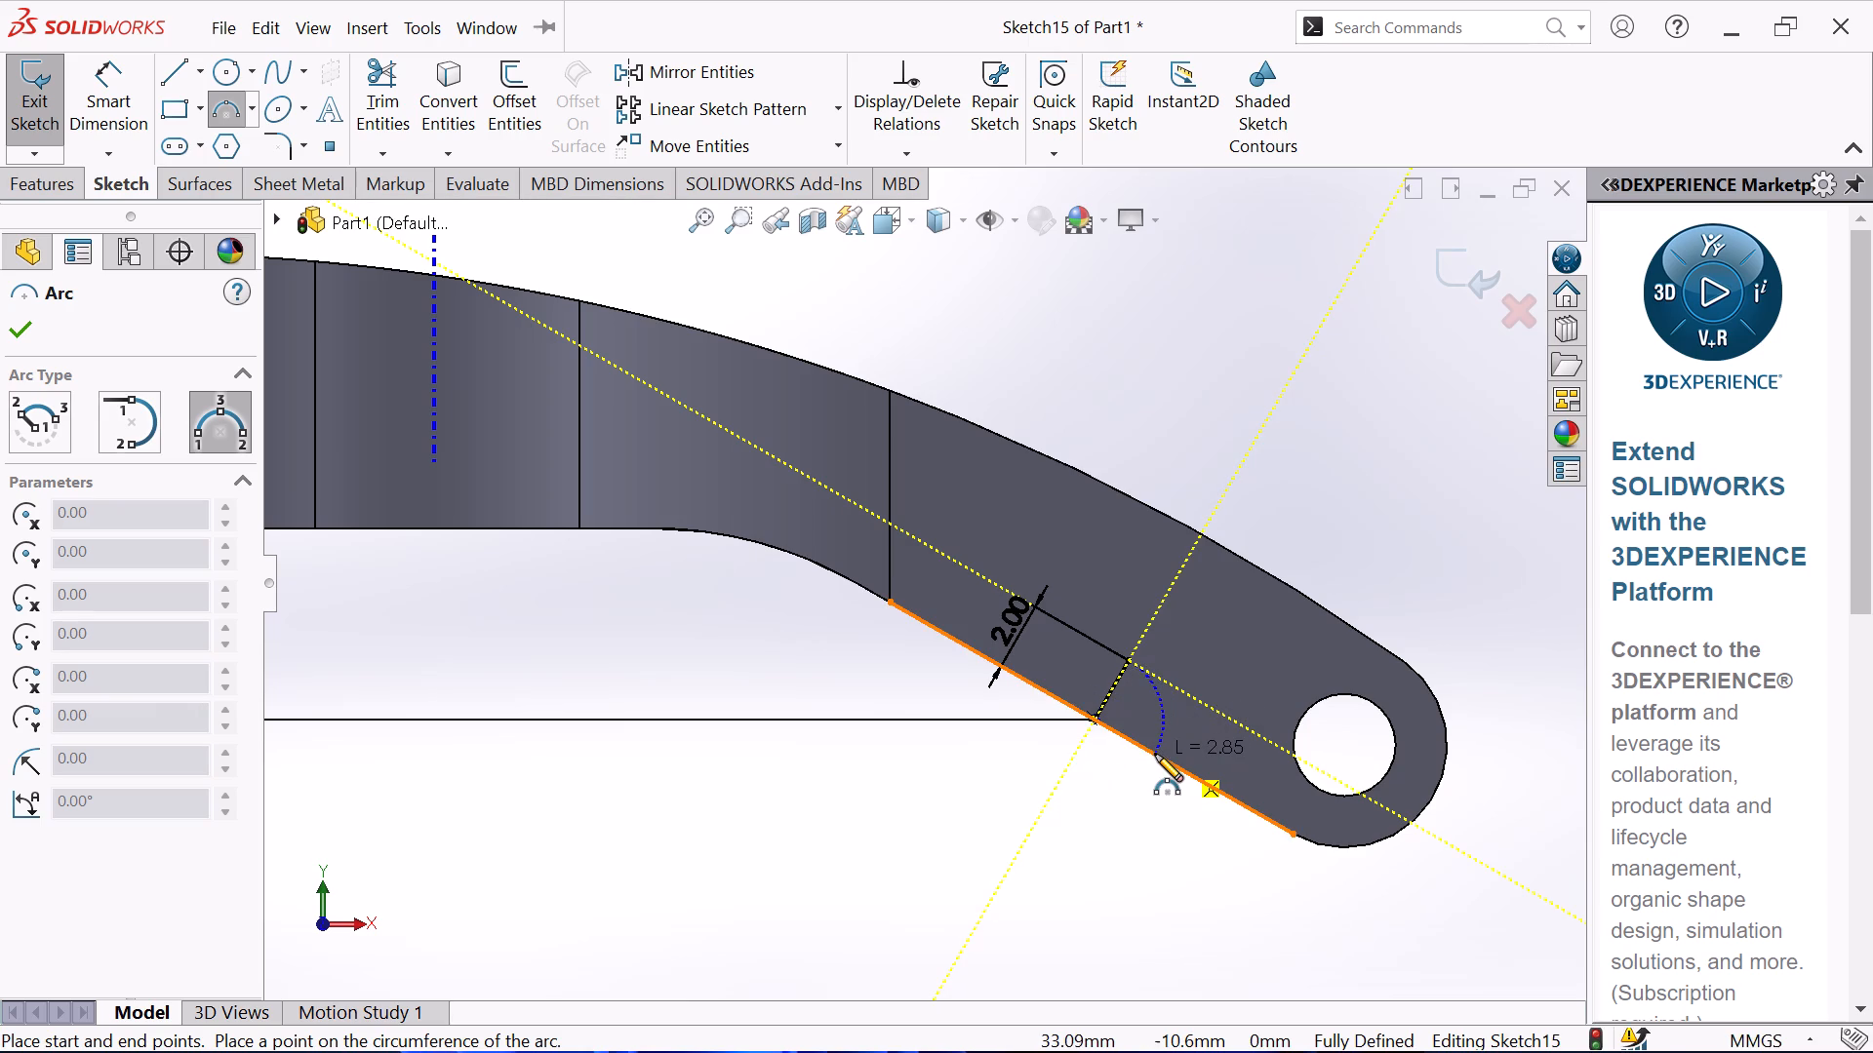
click(1155, 751)
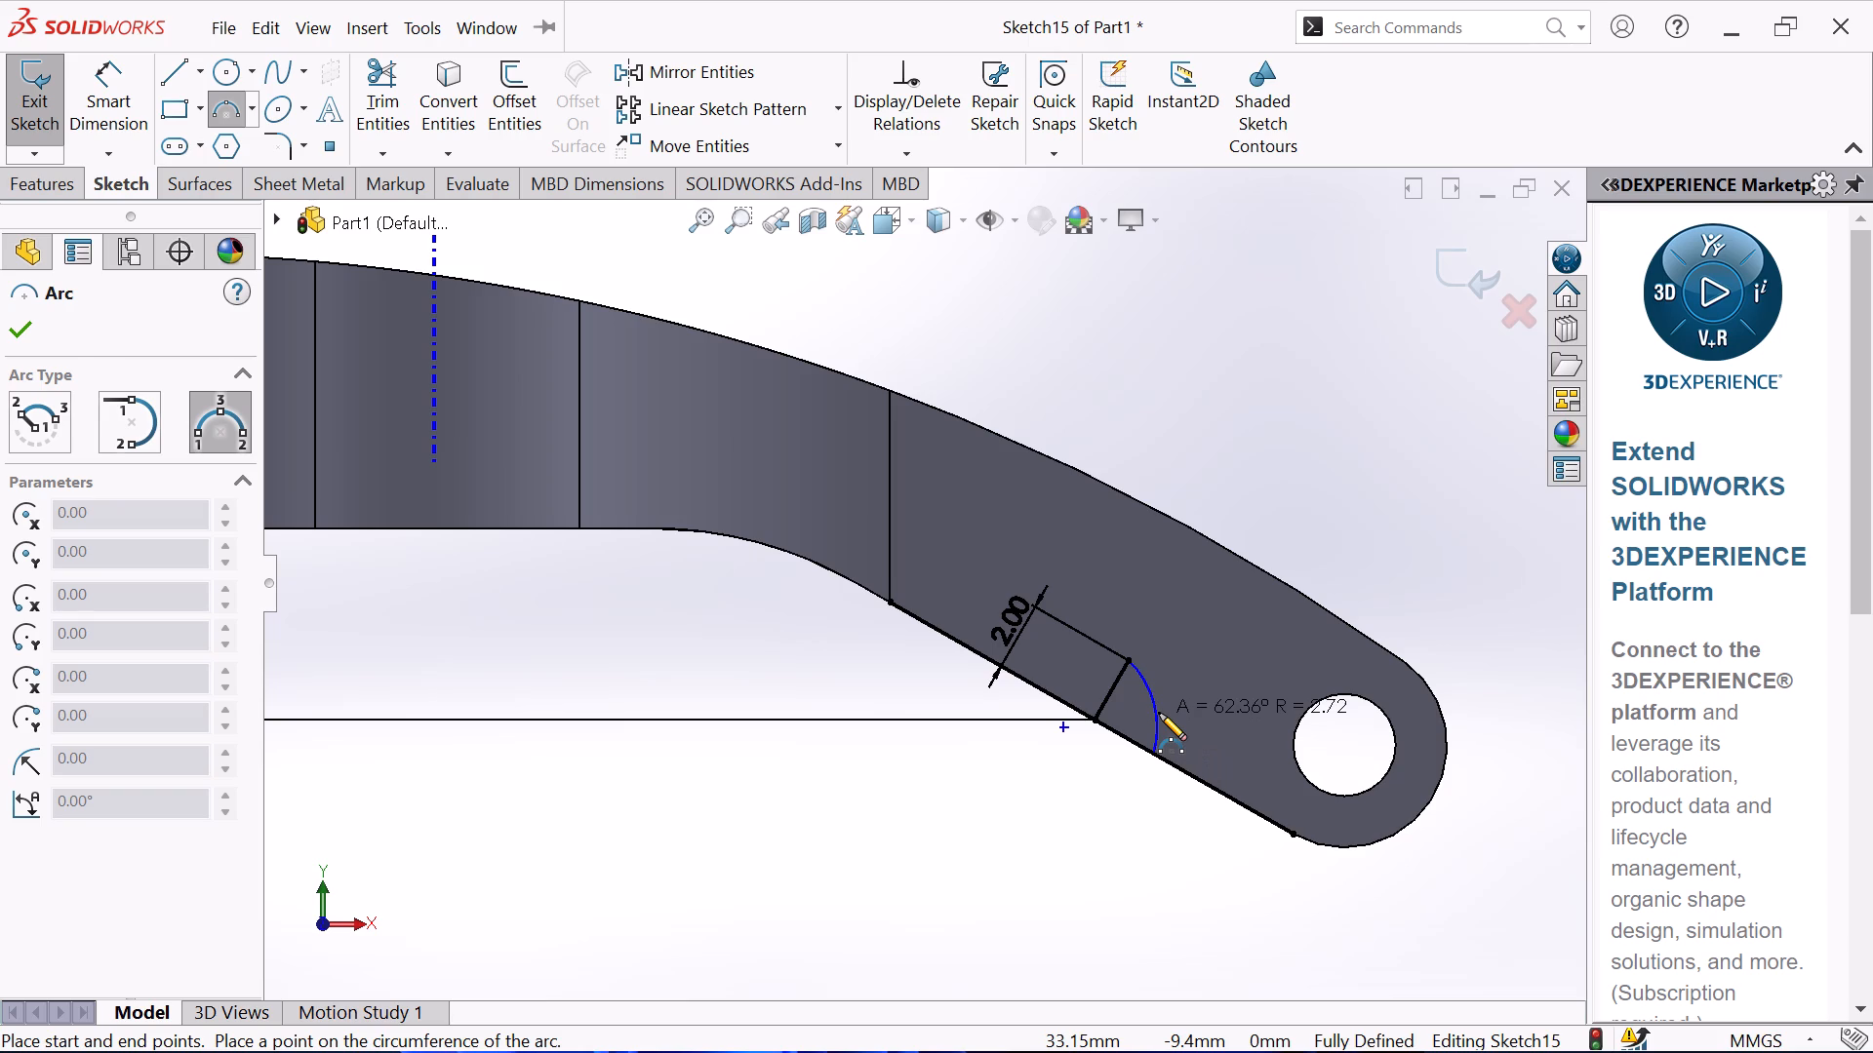
click(1159, 713)
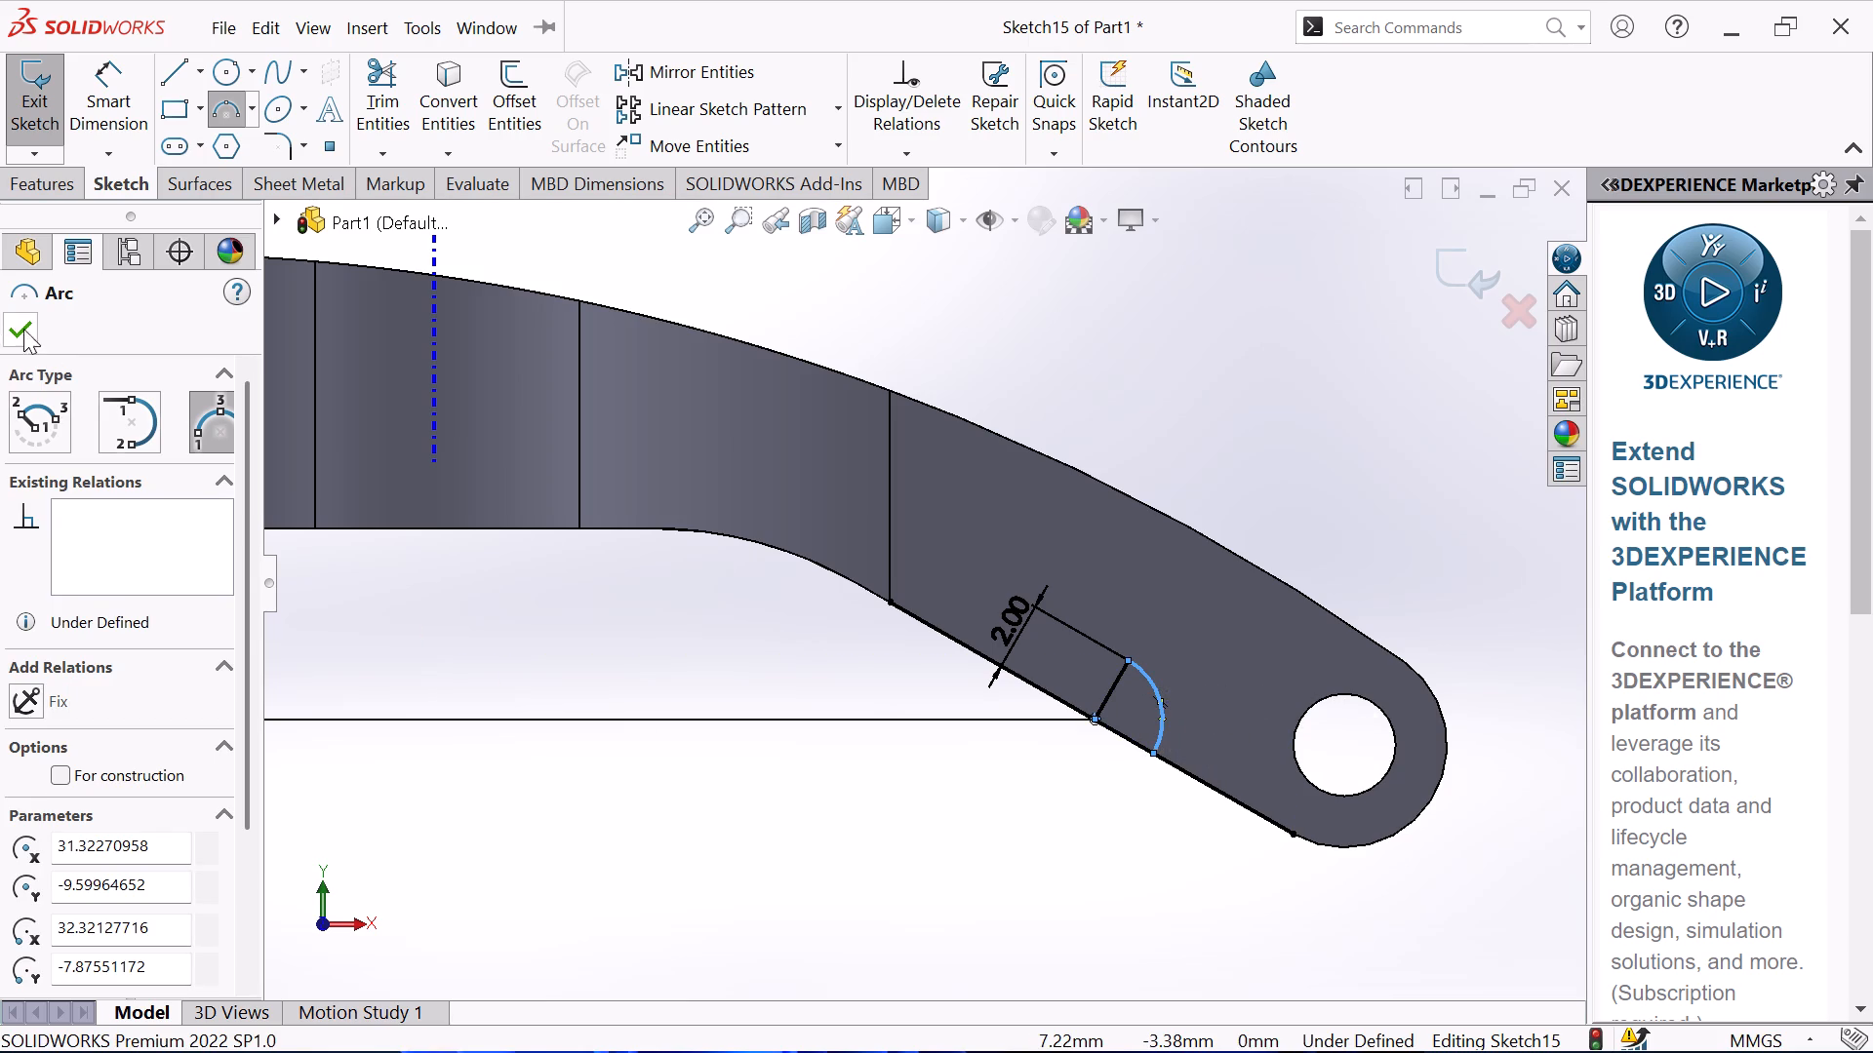
click(11, 322)
scroll(760, 658, up, 2)
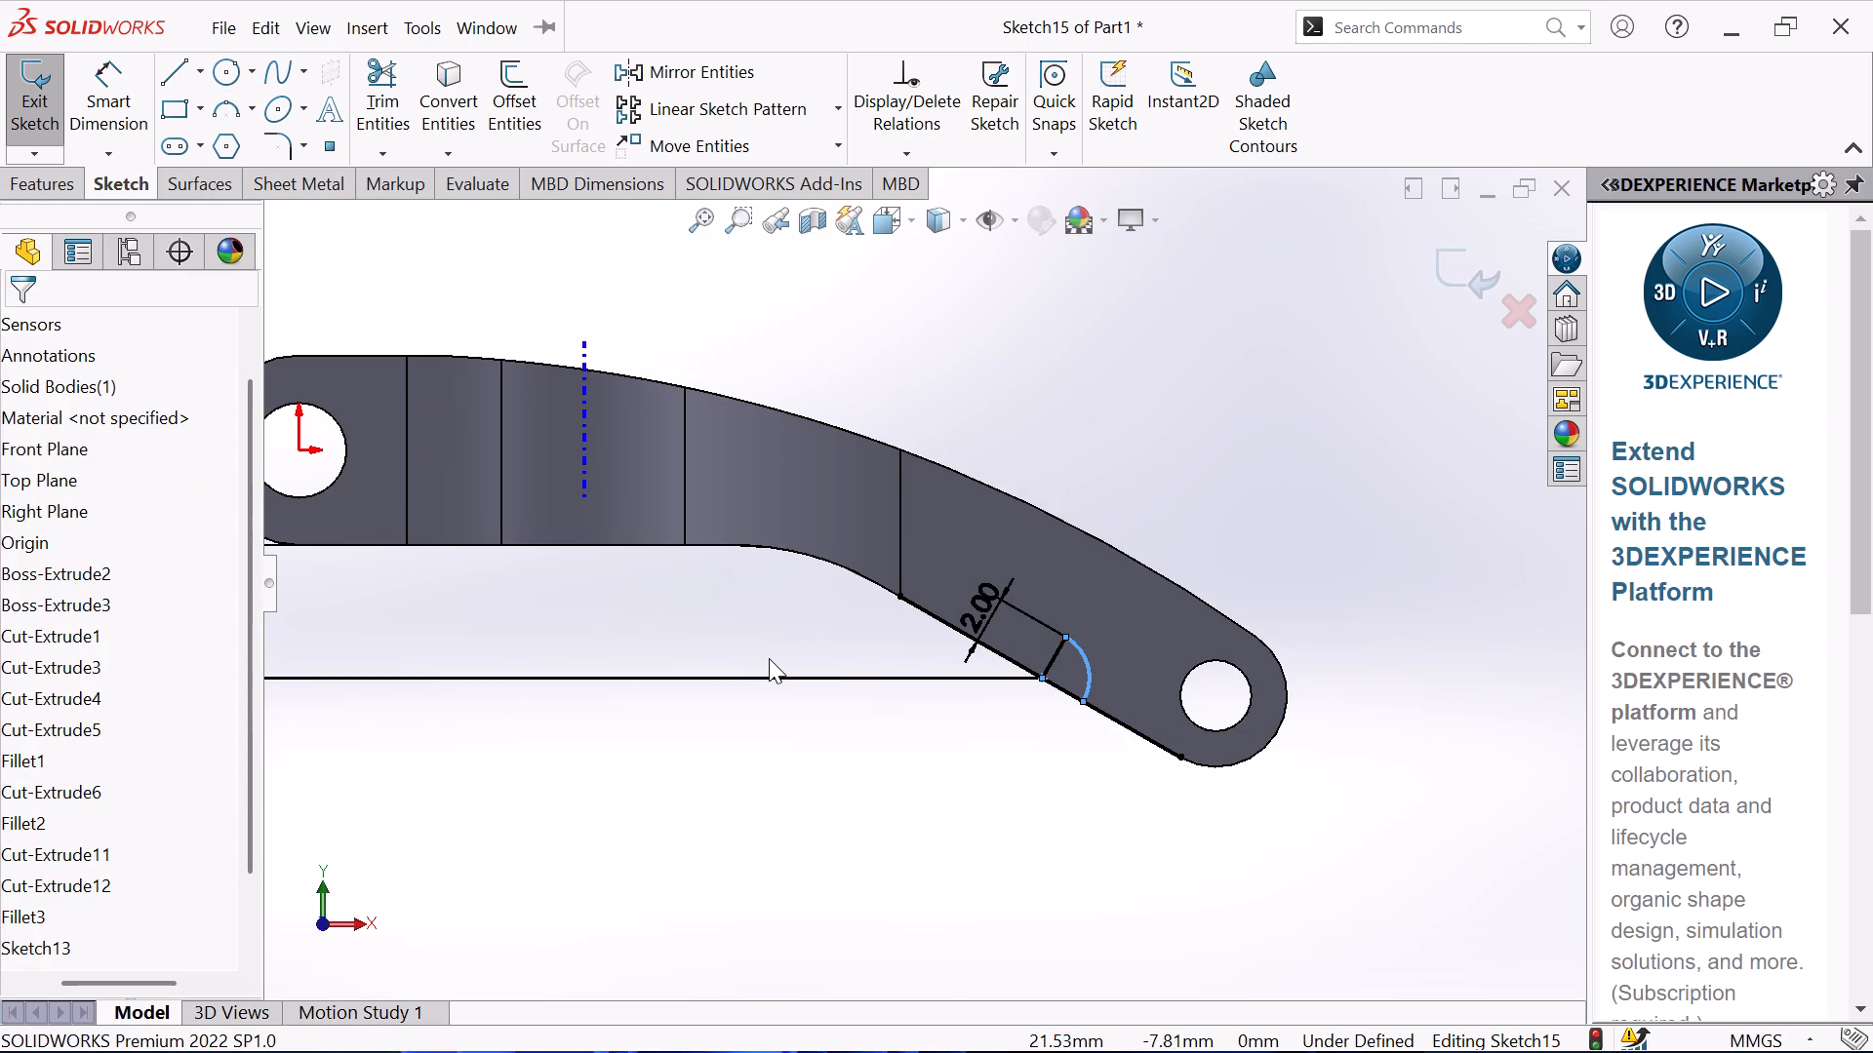
Dimension the radius of the arc beside the arm's end hole as 2 mm.
click(1187, 466)
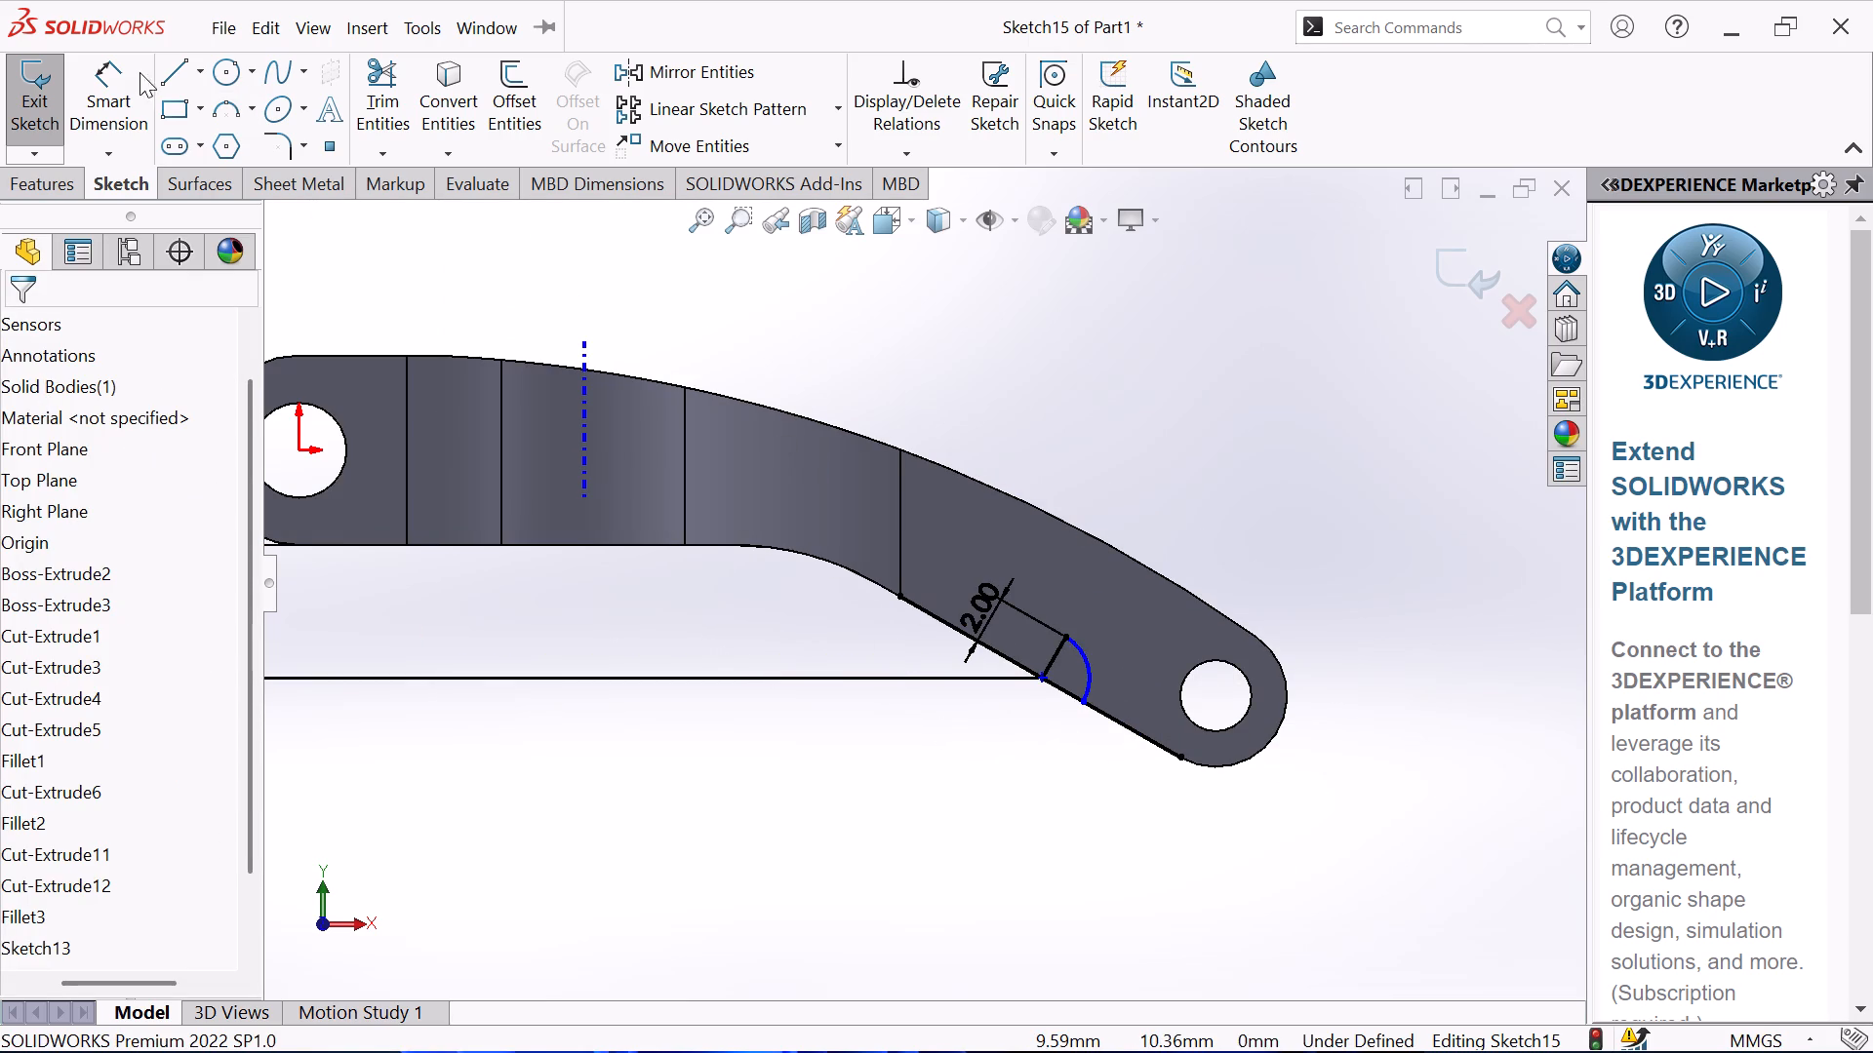
click(92, 85)
click(1090, 663)
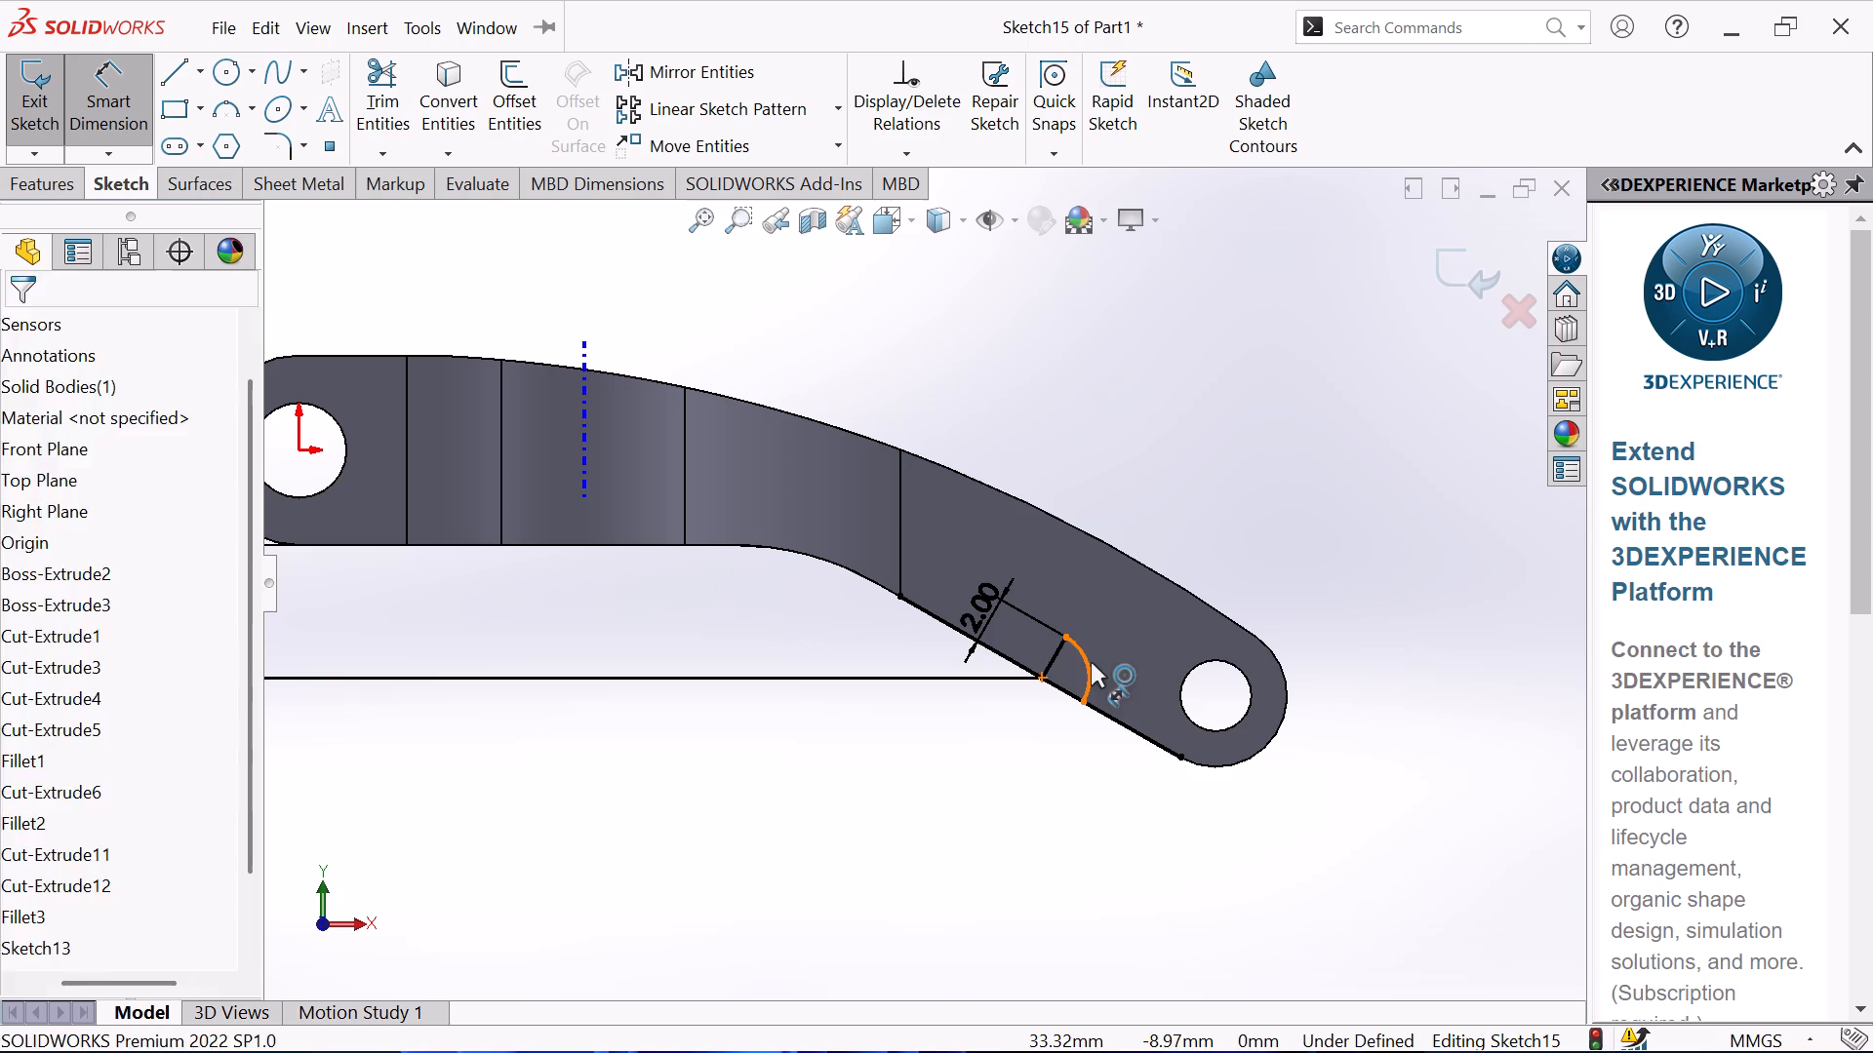
click(1196, 526)
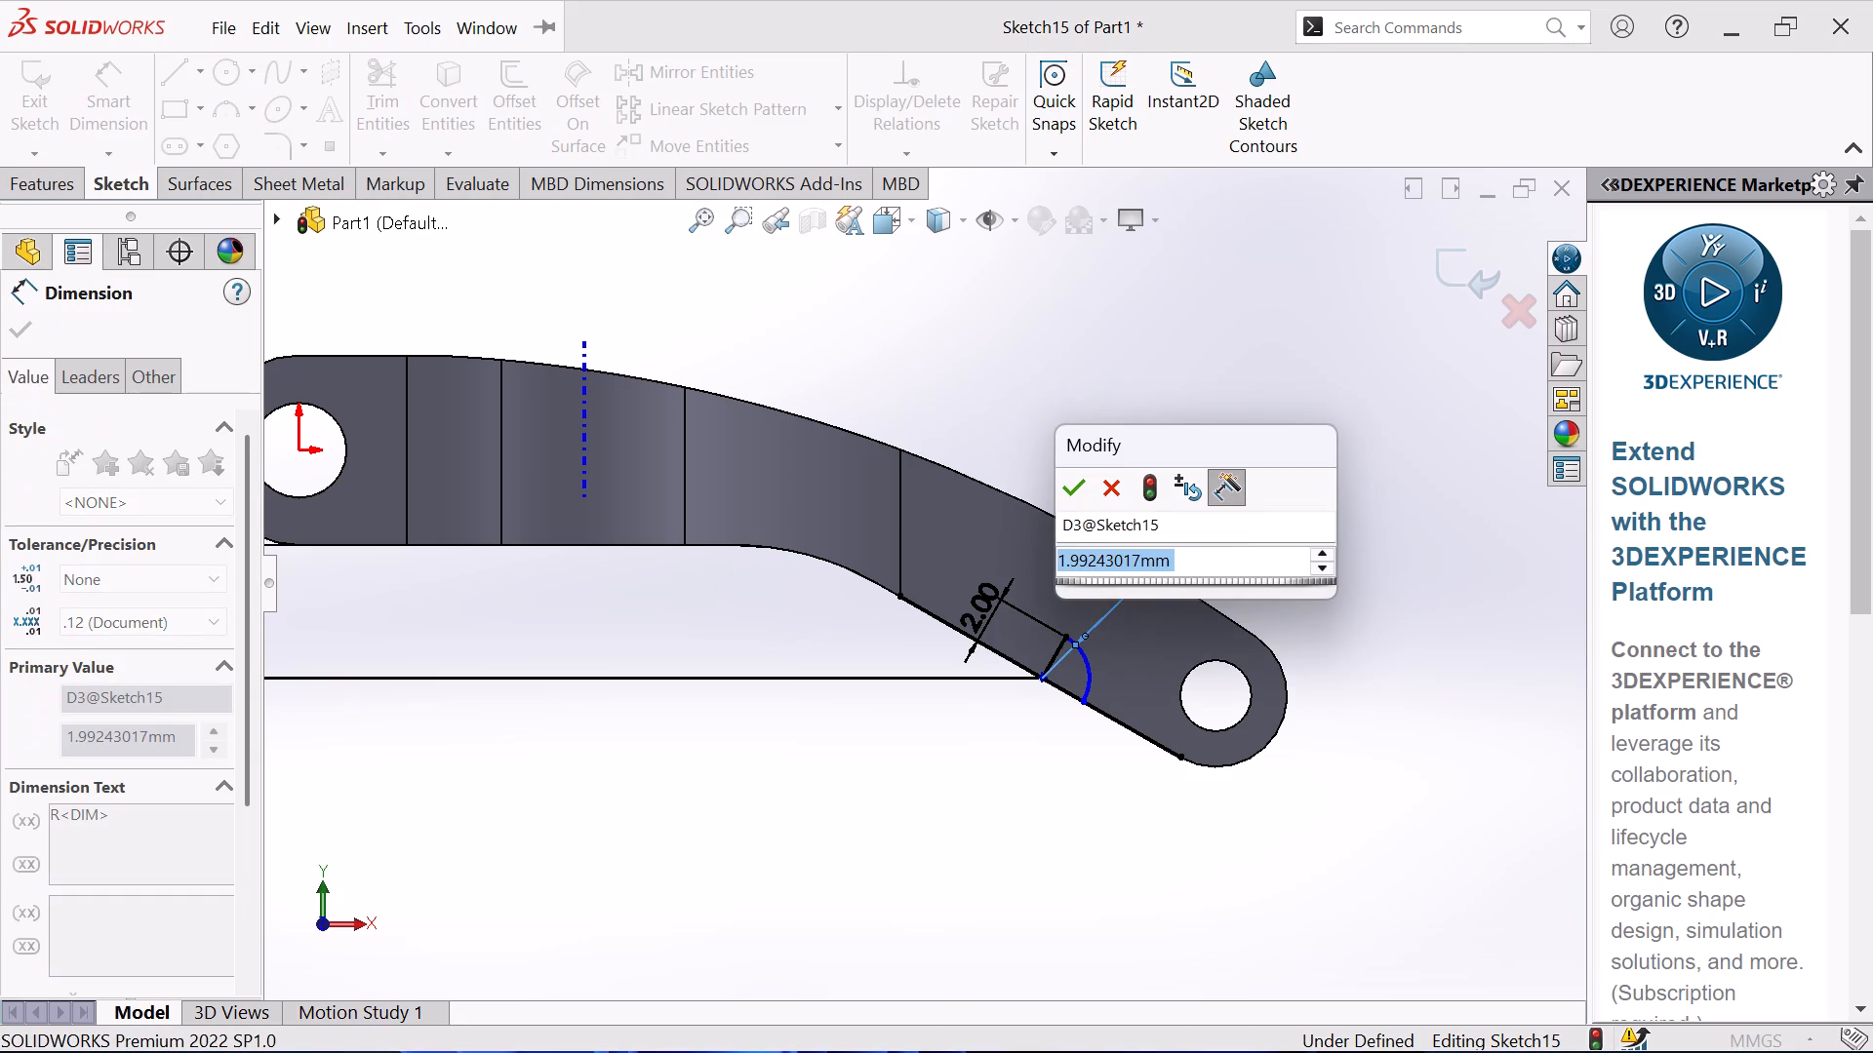
key(2)
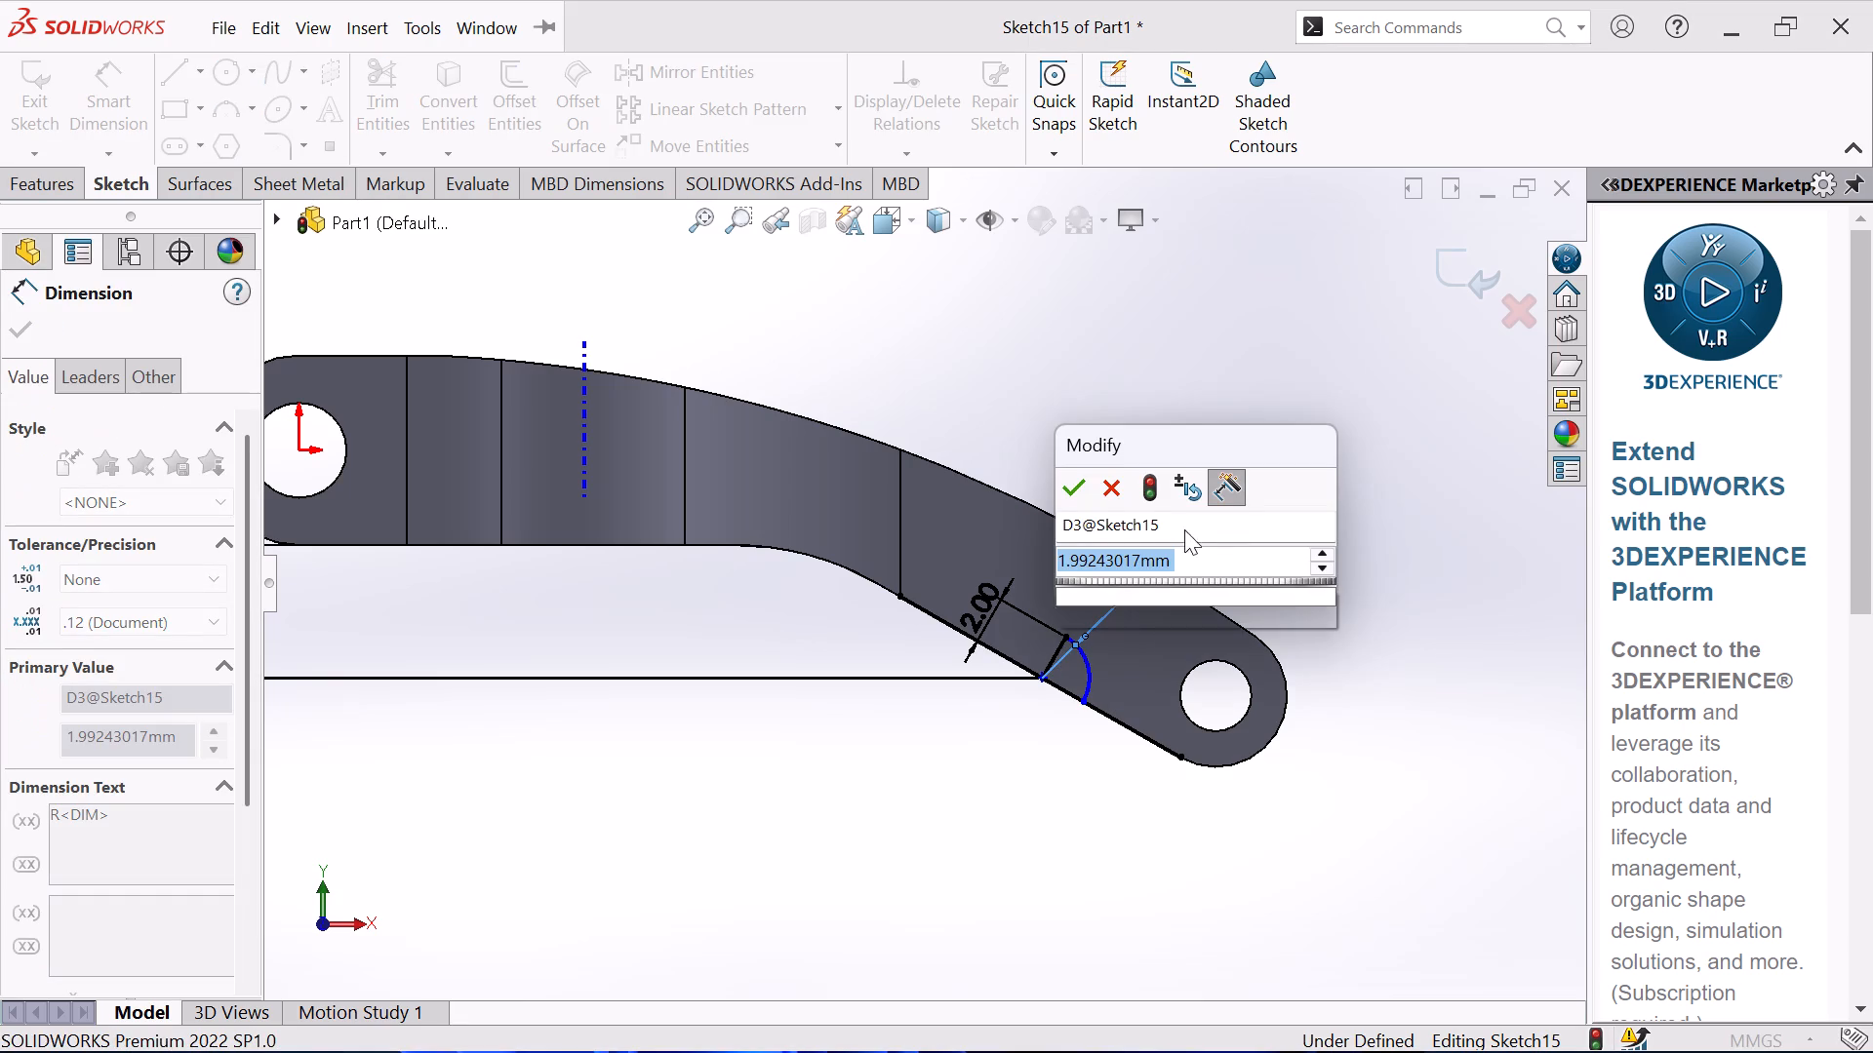
click(1088, 490)
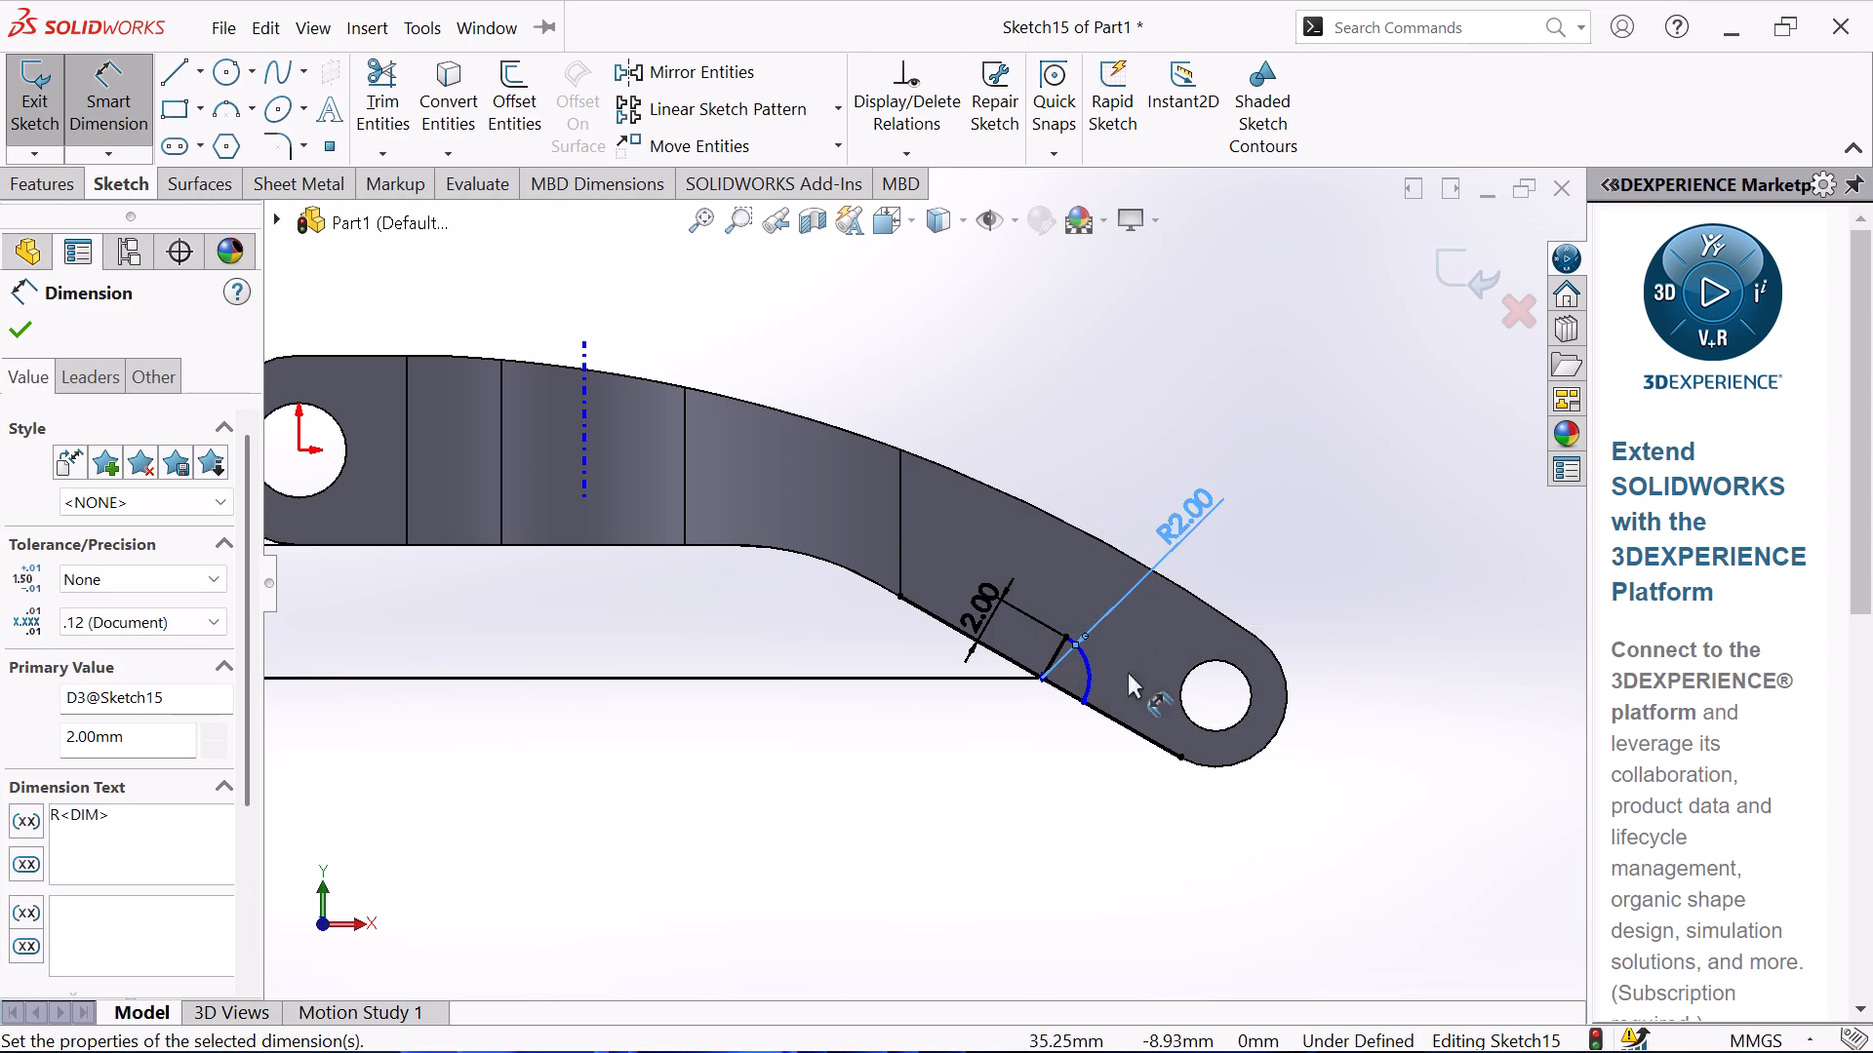
Dimension the distance between the arc's lower endpoint and the short perpendicular line's lower endpoint as 2 mm.
click(1083, 703)
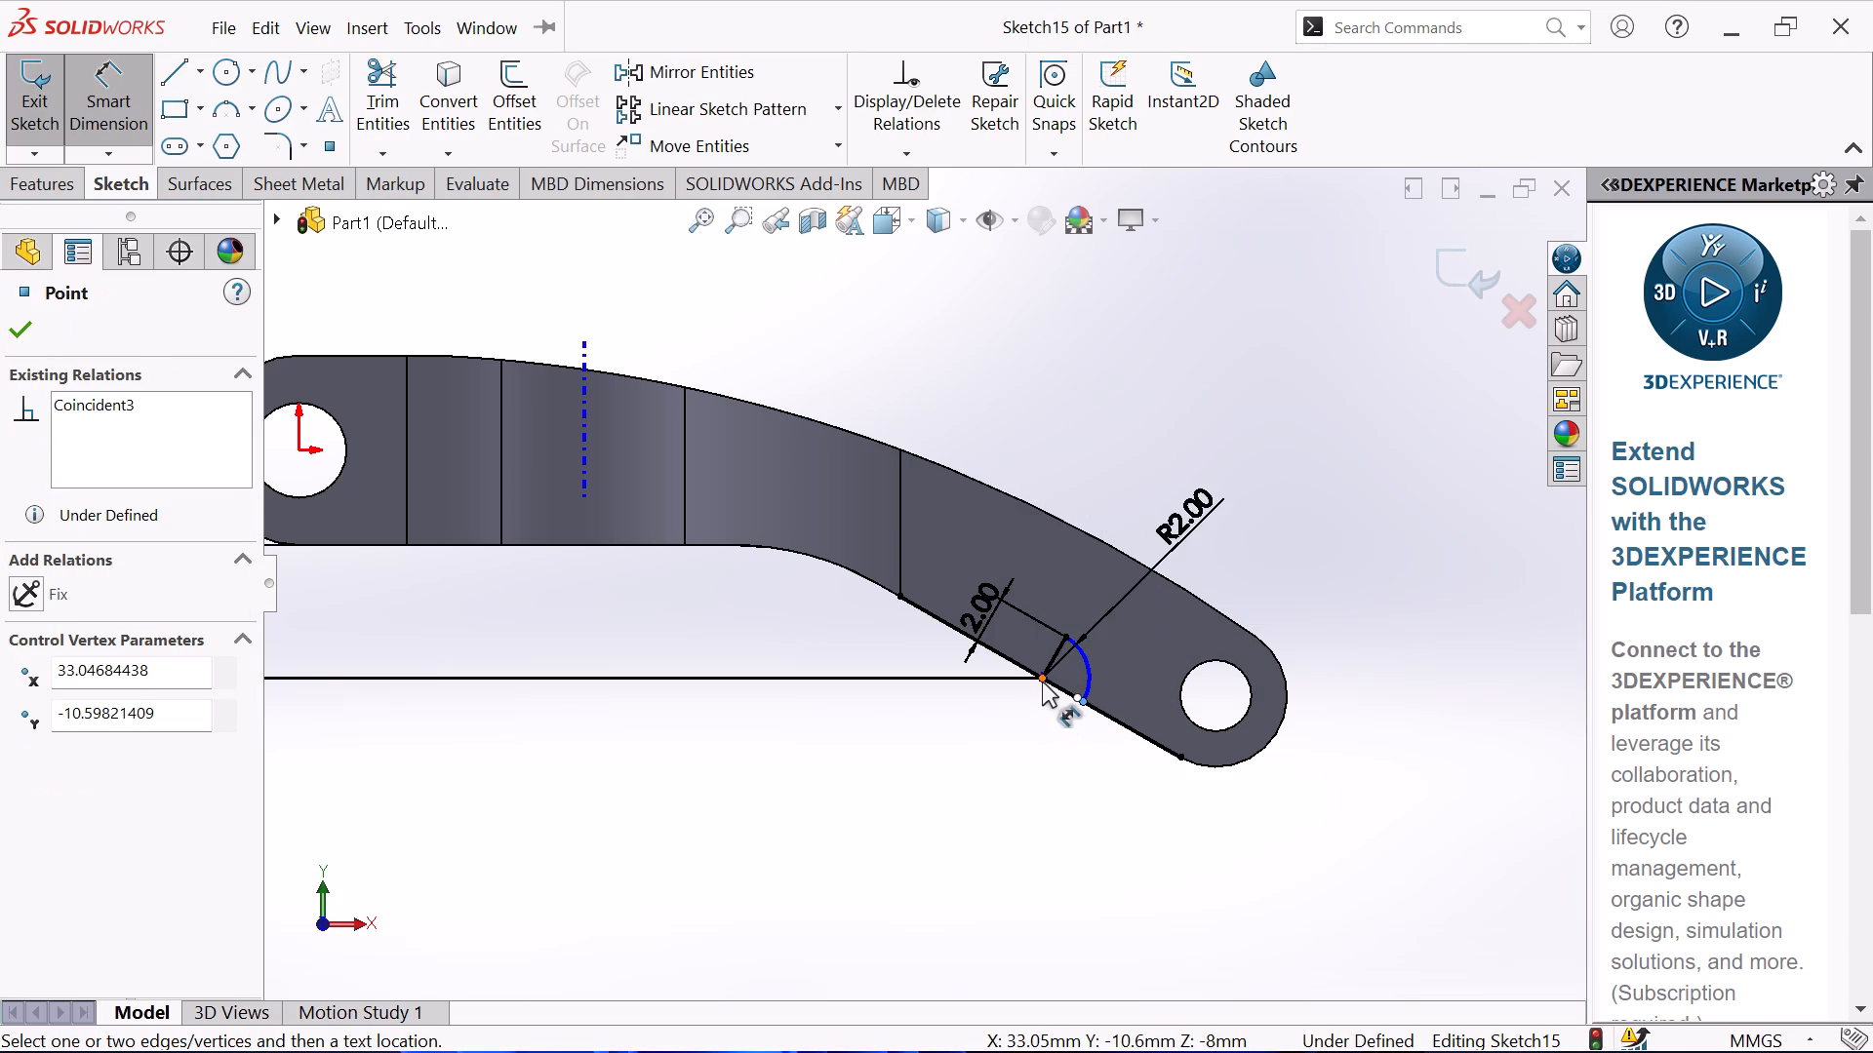
click(1042, 682)
click(1021, 731)
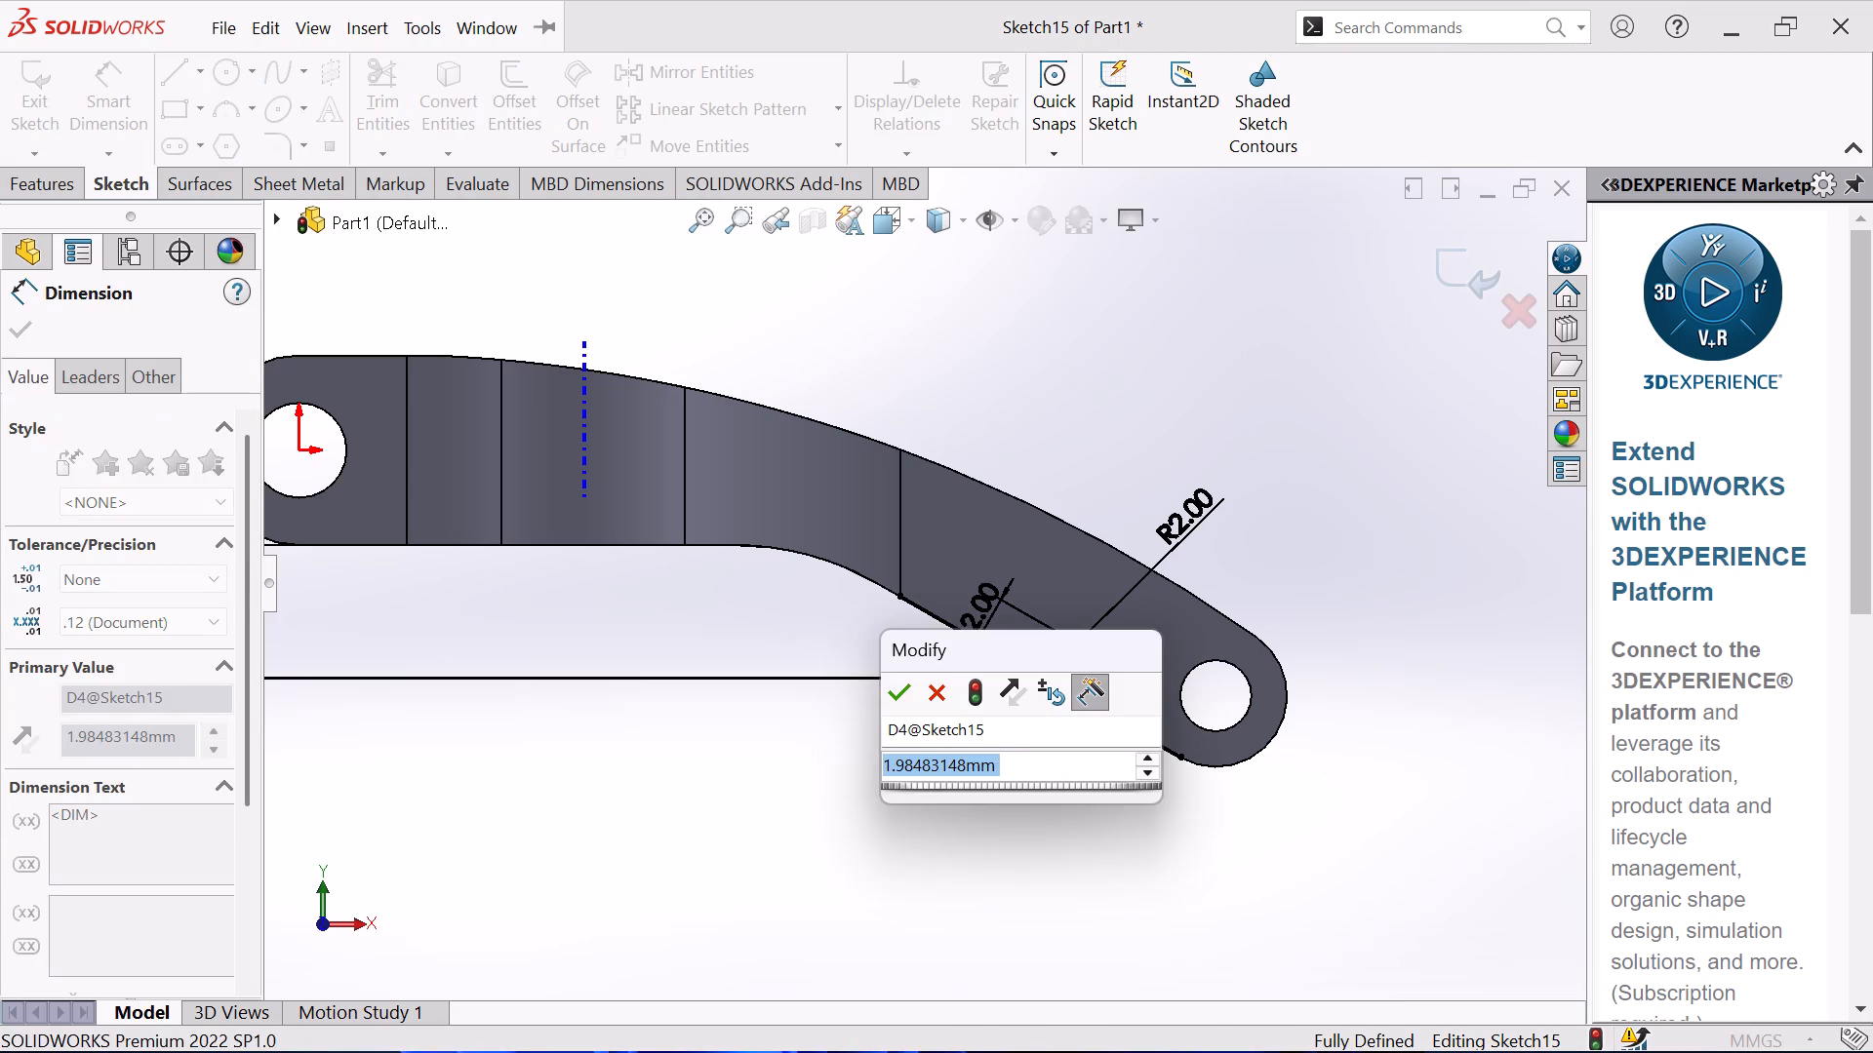
key(2)
click(888, 690)
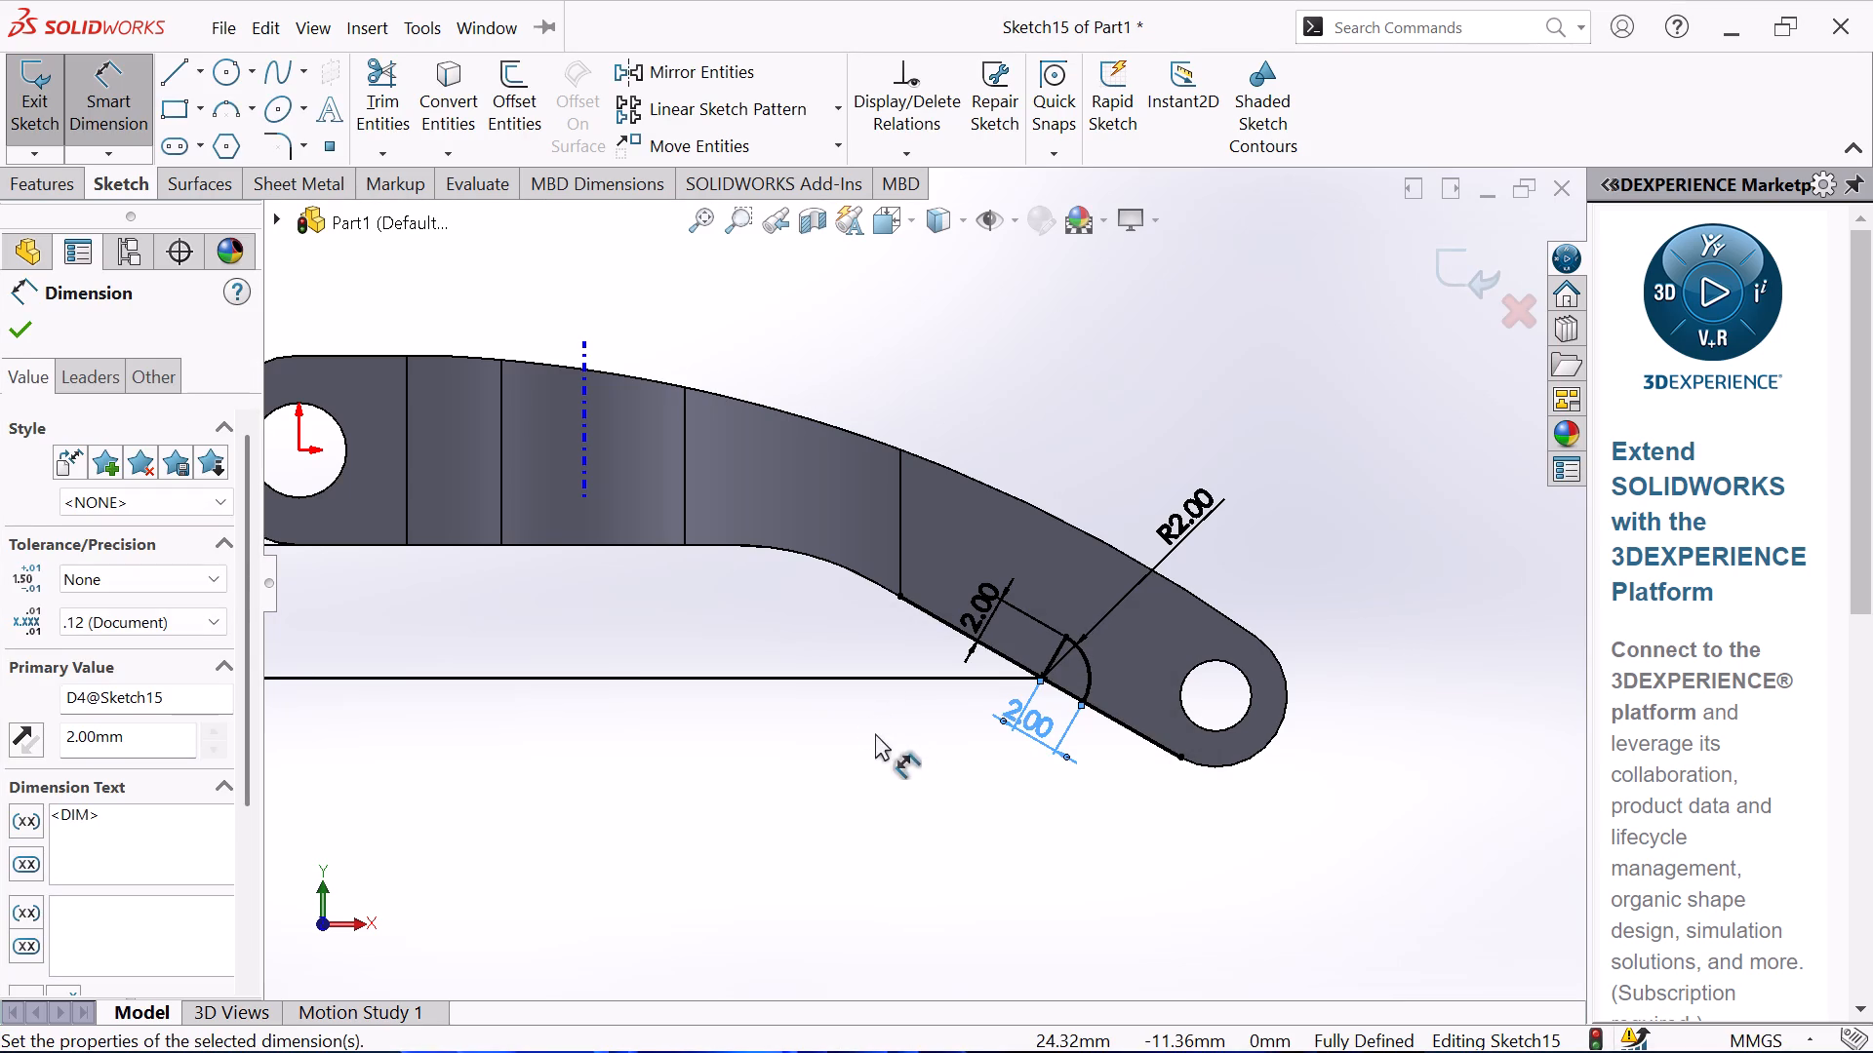
right_click(875, 733)
click(968, 811)
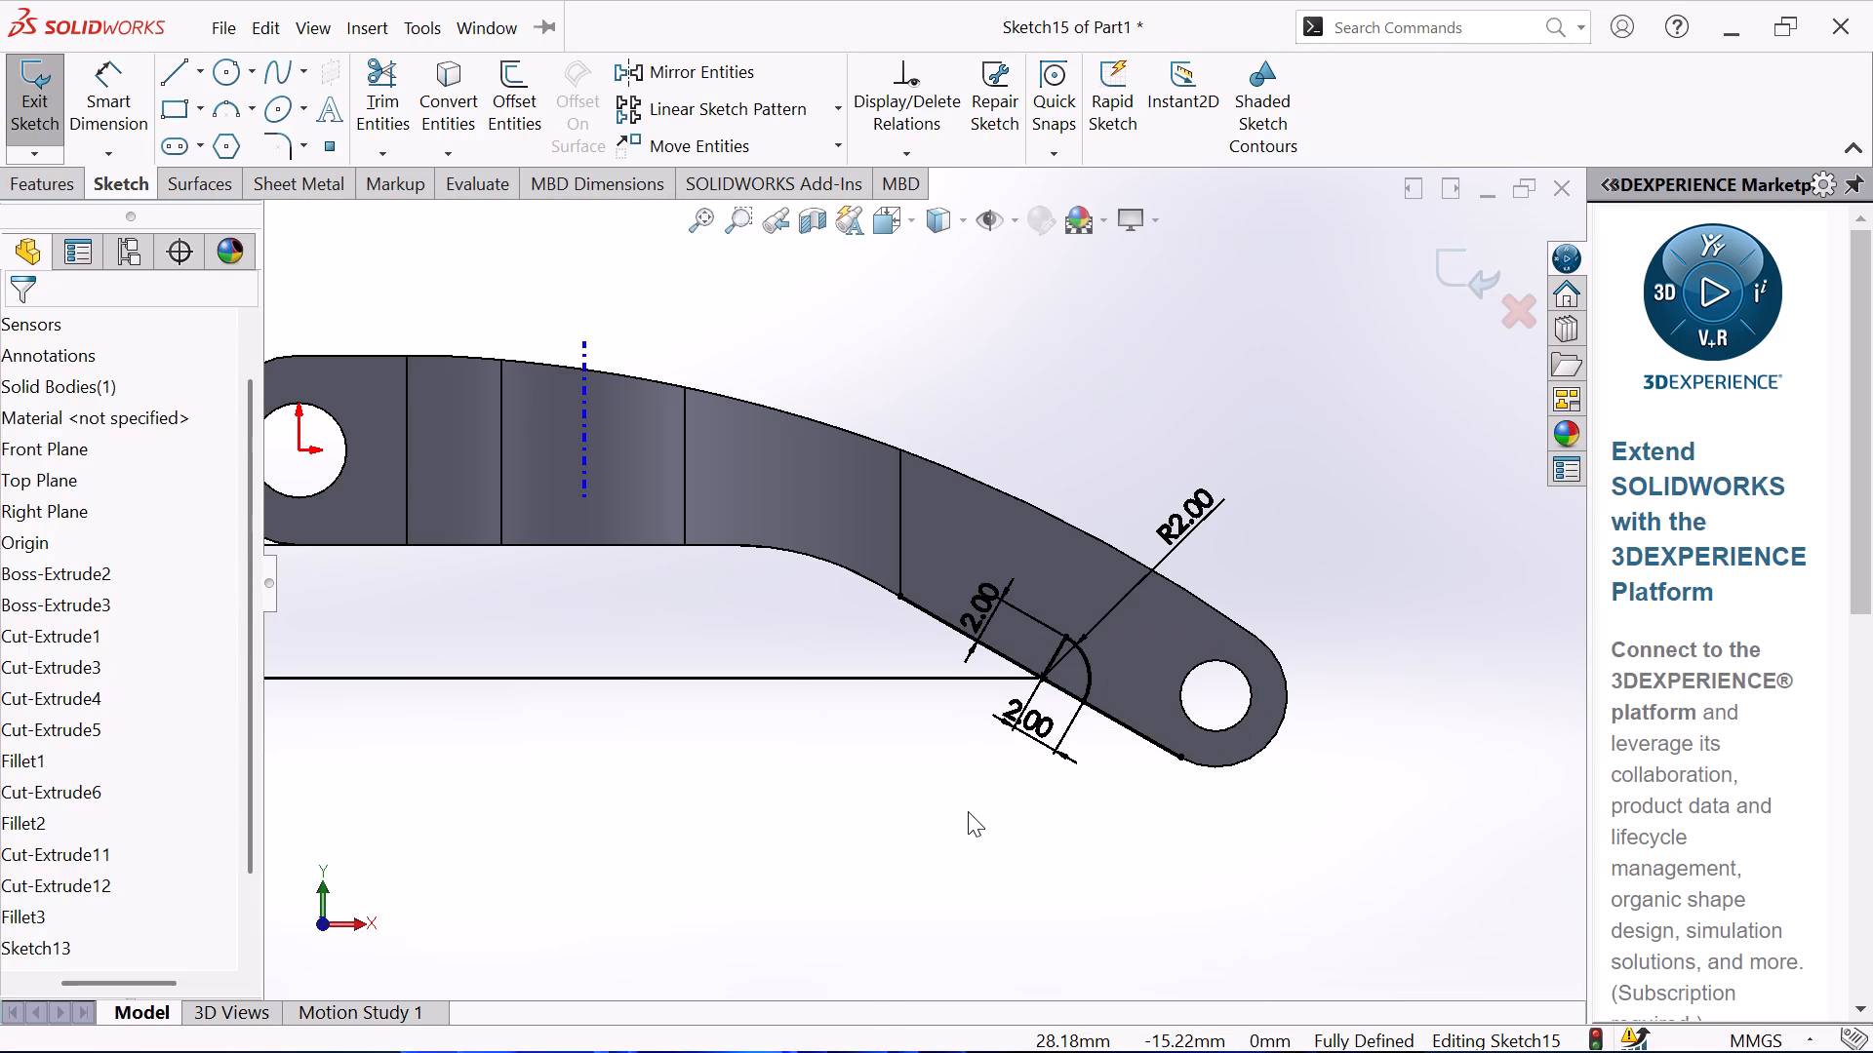
Trim the converted edge line to the closest intersections on both sides of the profile, keeping only the segment between short line and arc.
click(375, 100)
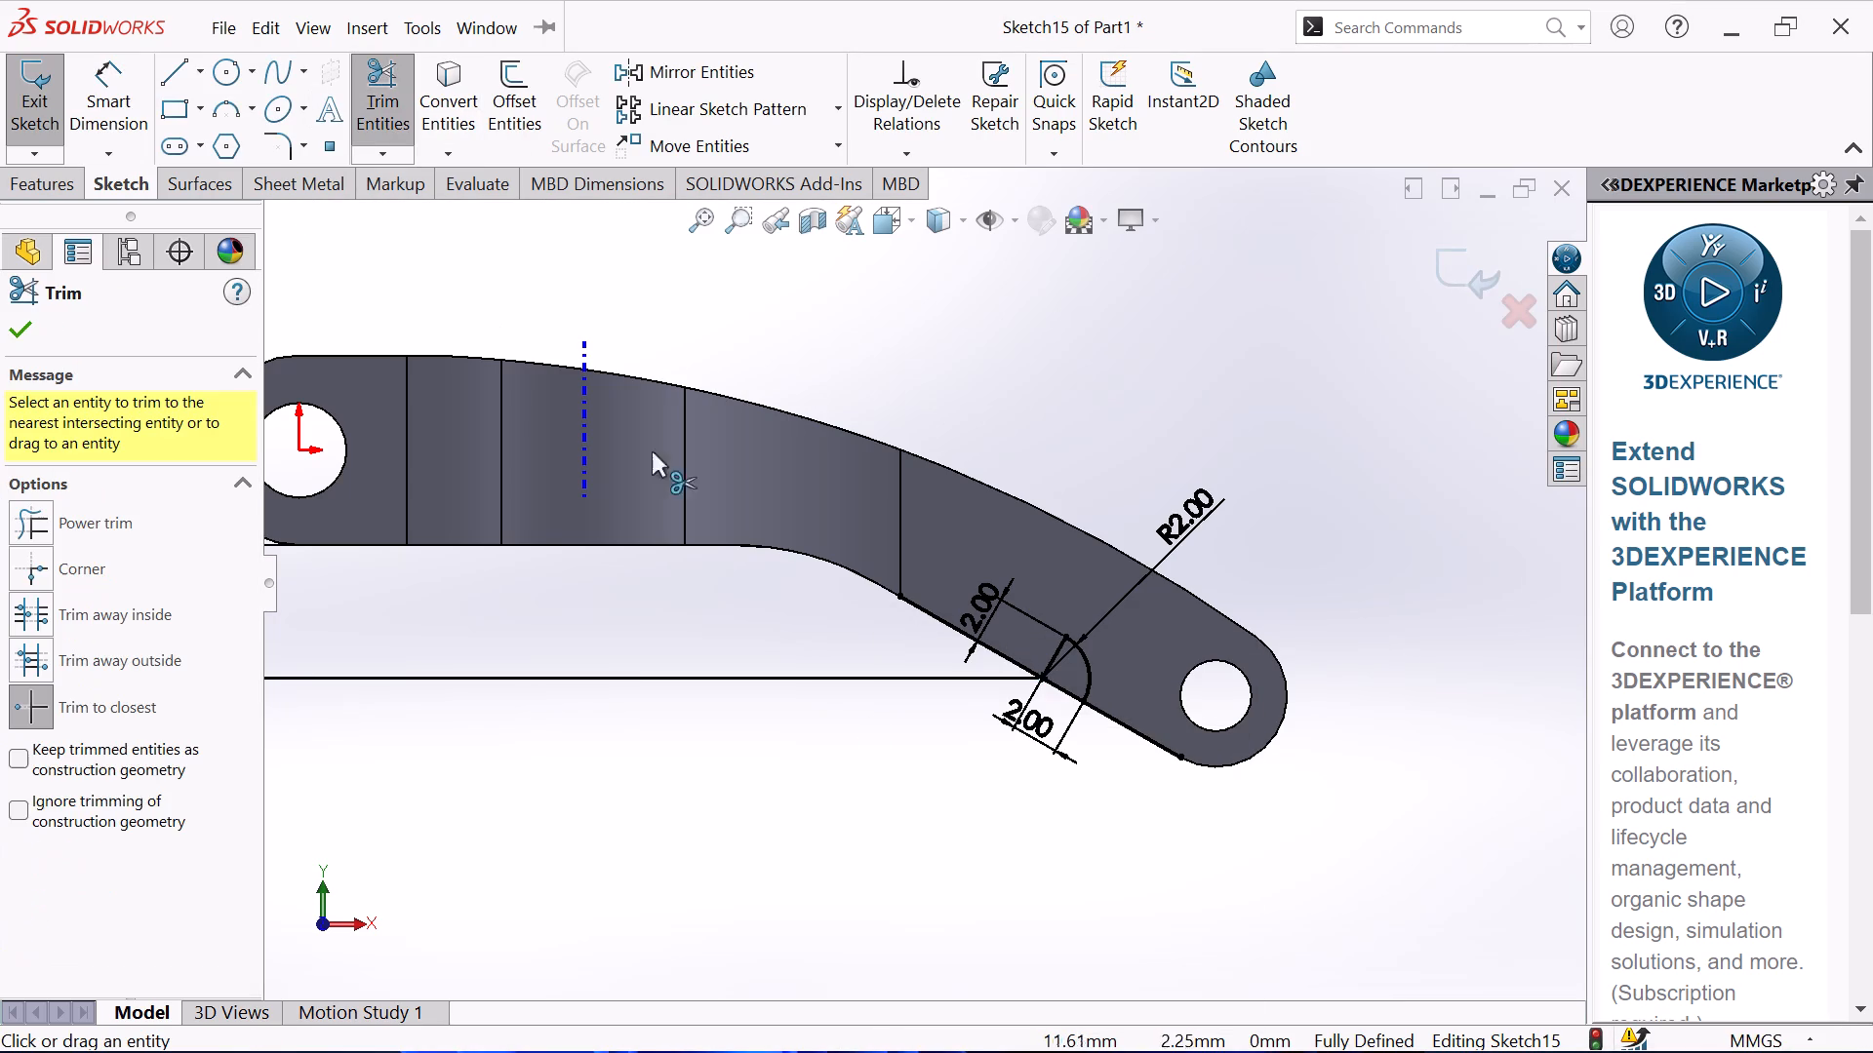
click(937, 611)
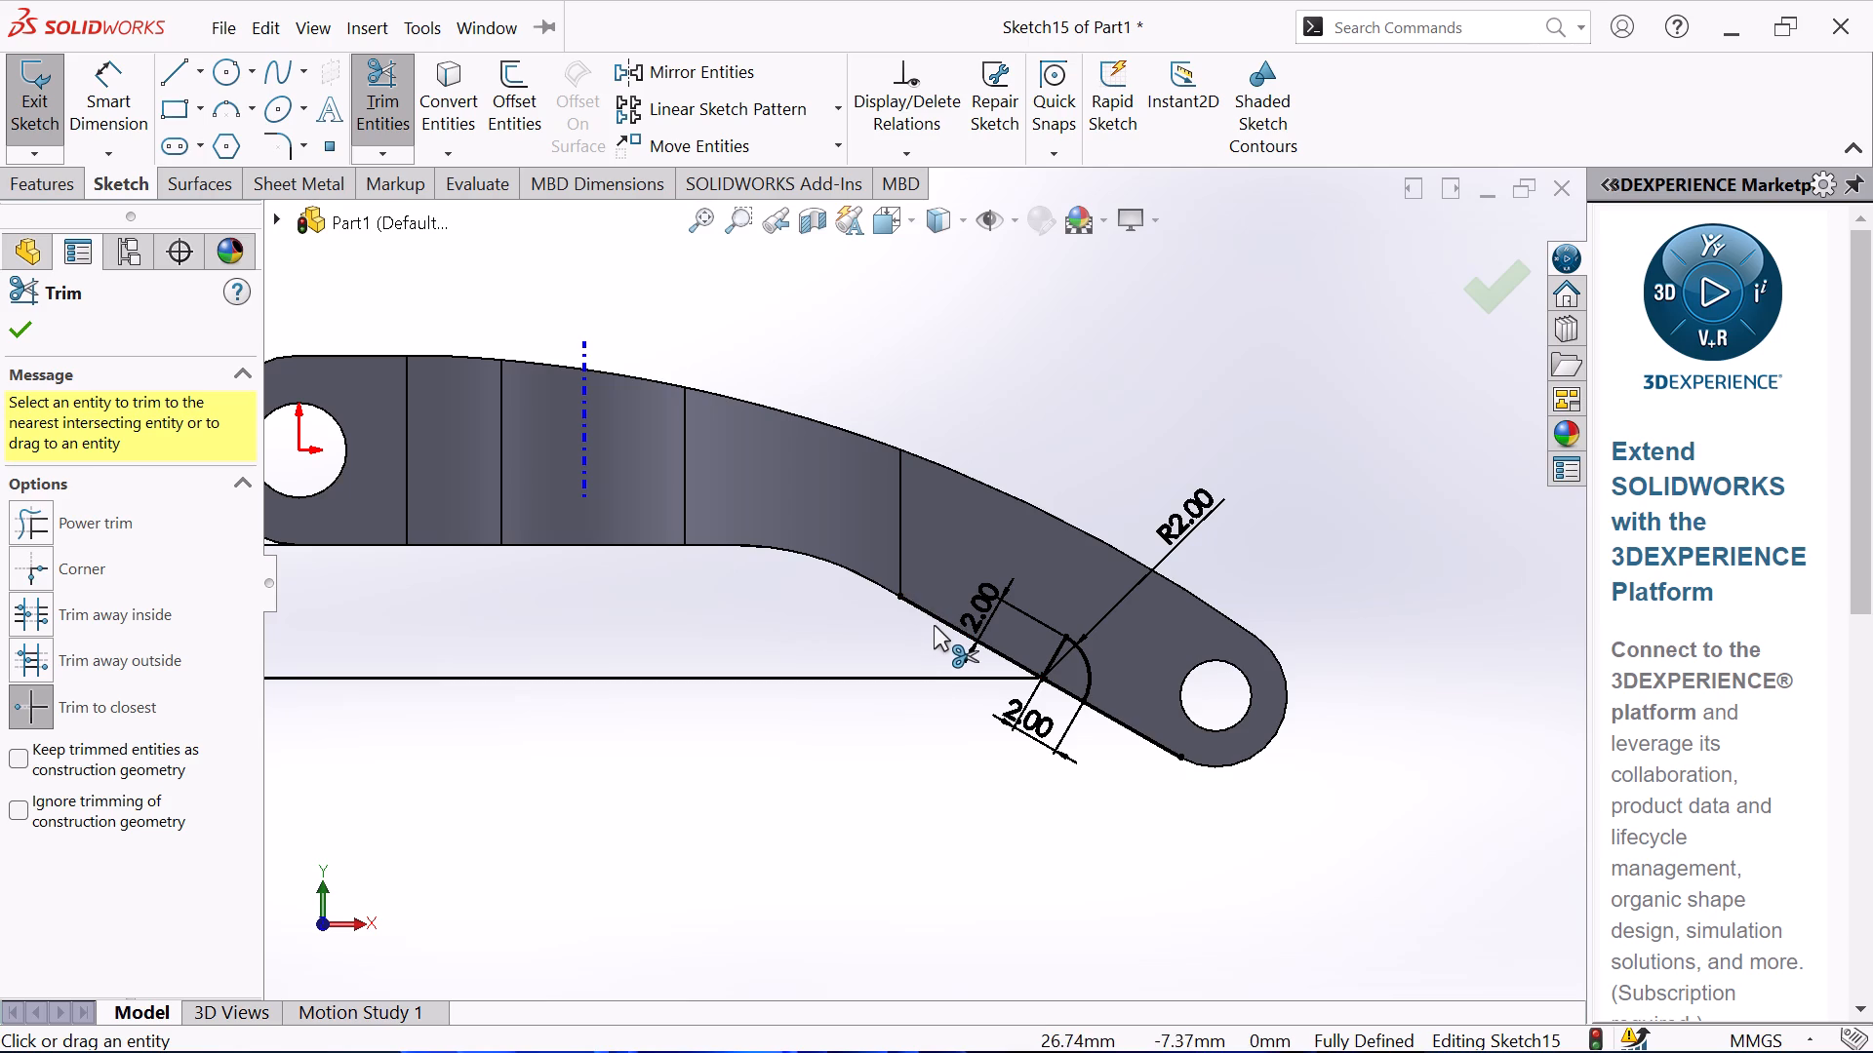
click(936, 620)
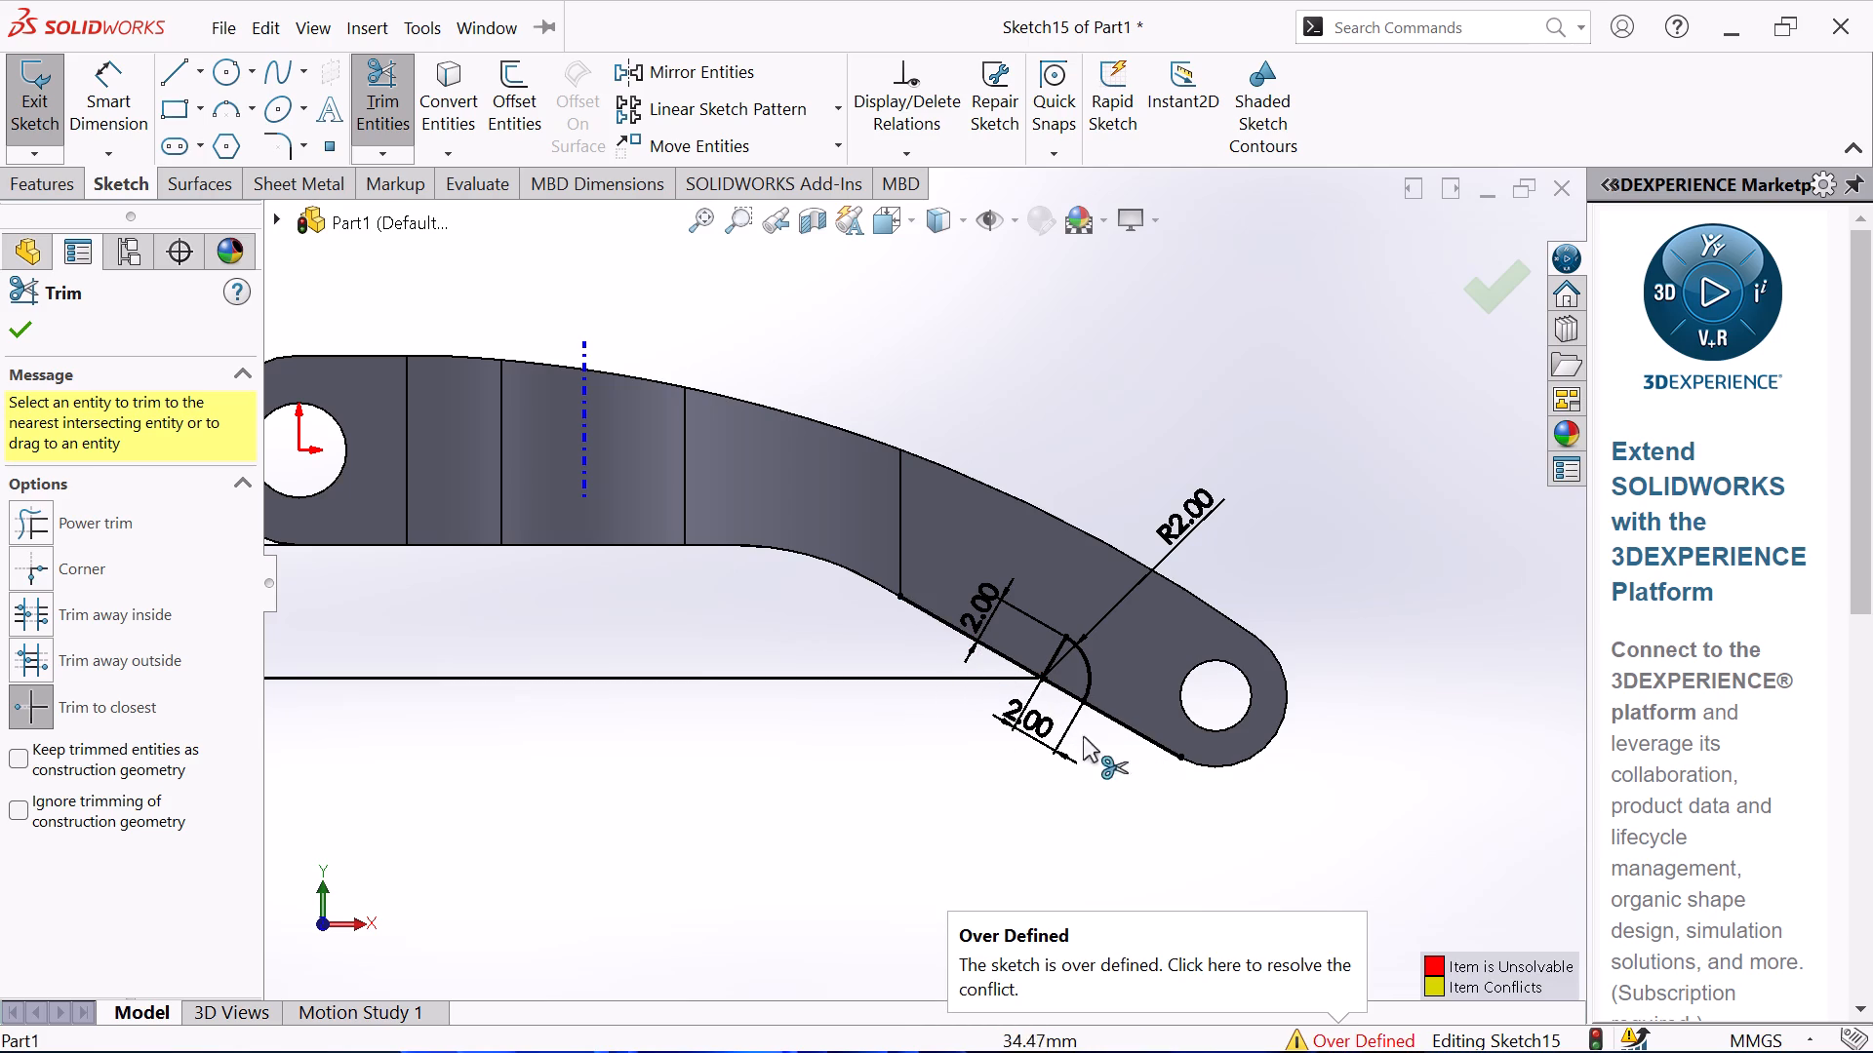
click(1136, 732)
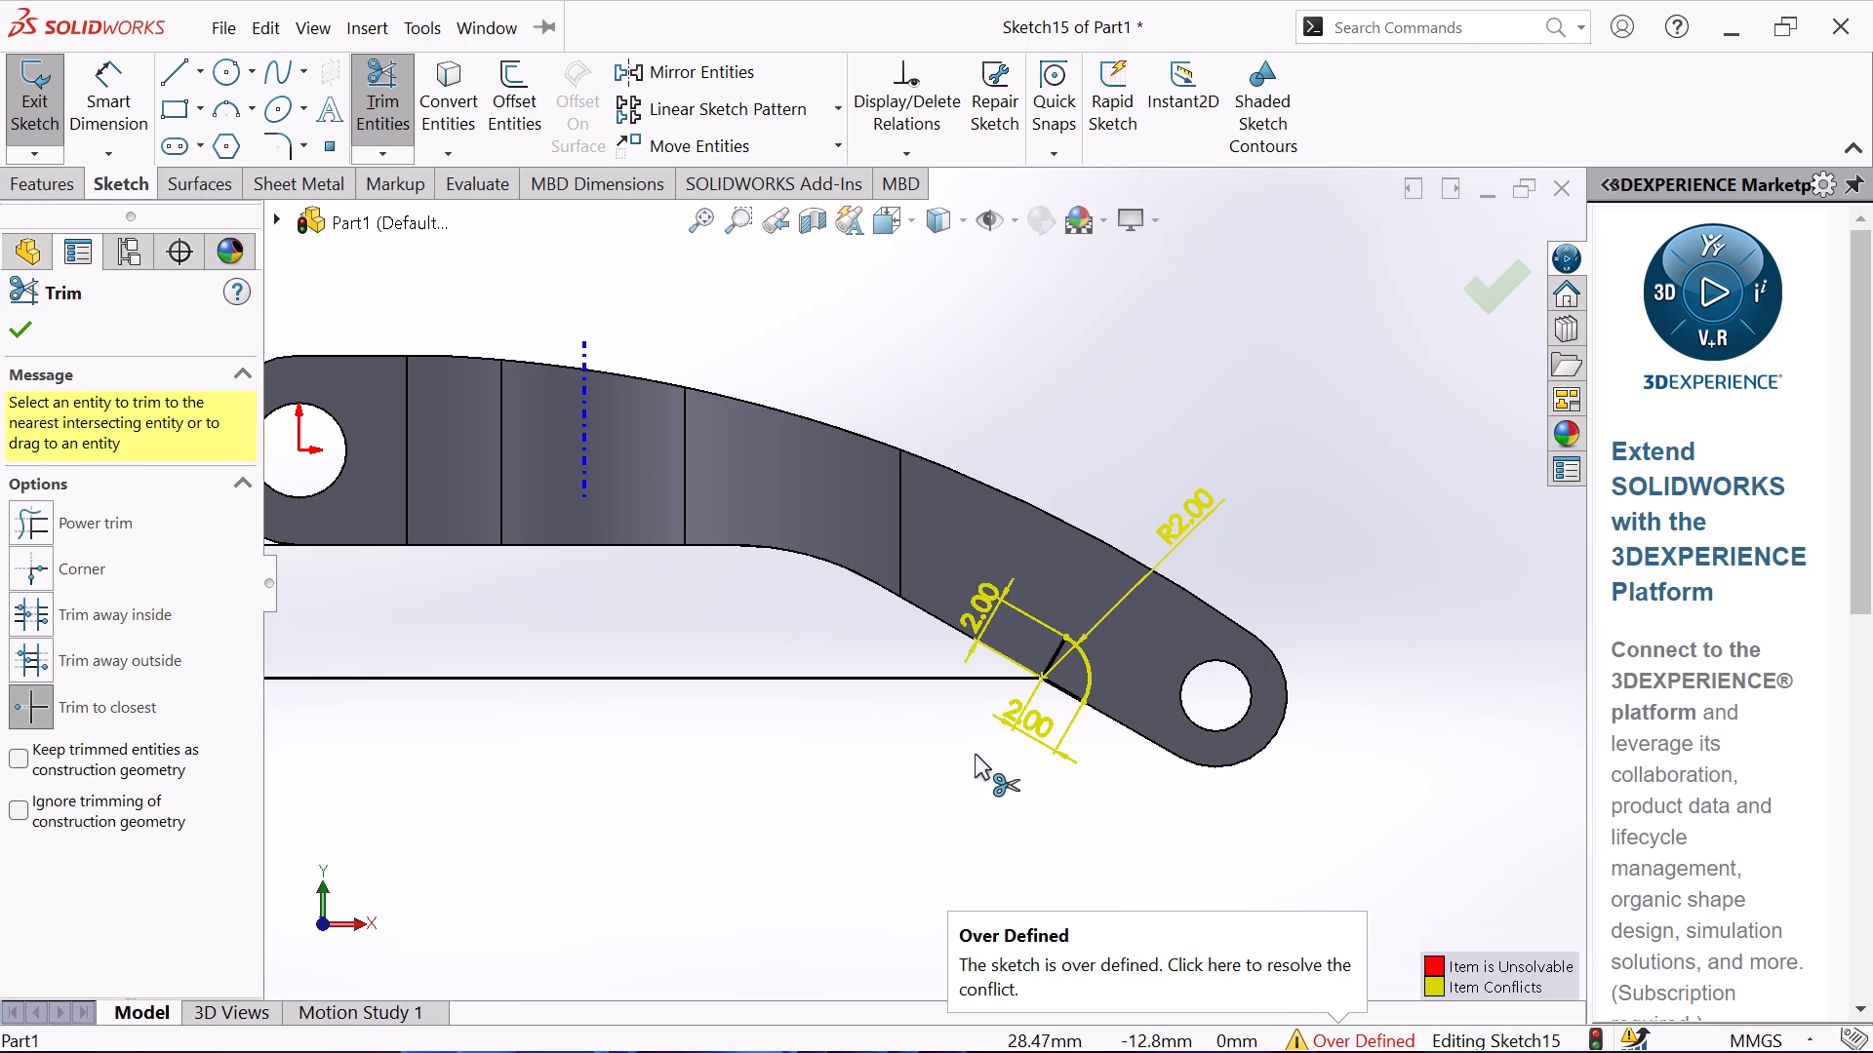
right_click(1016, 766)
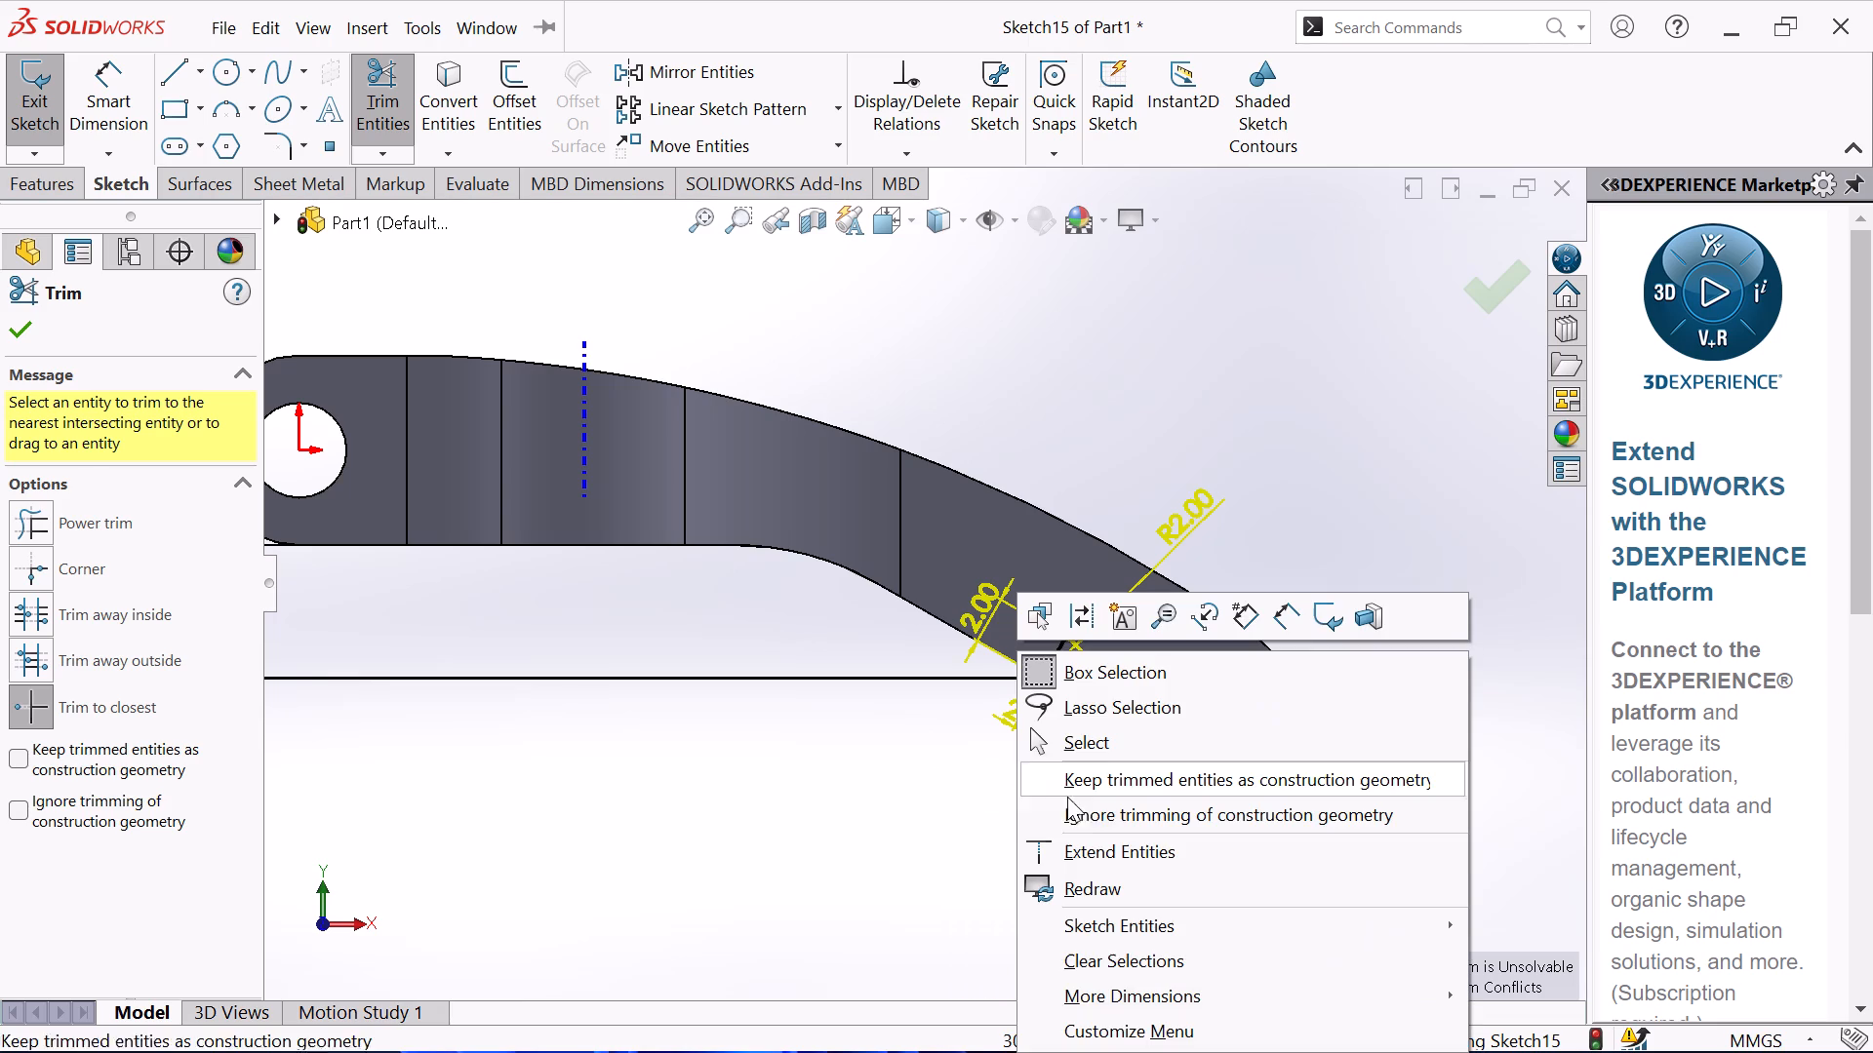
click(1111, 750)
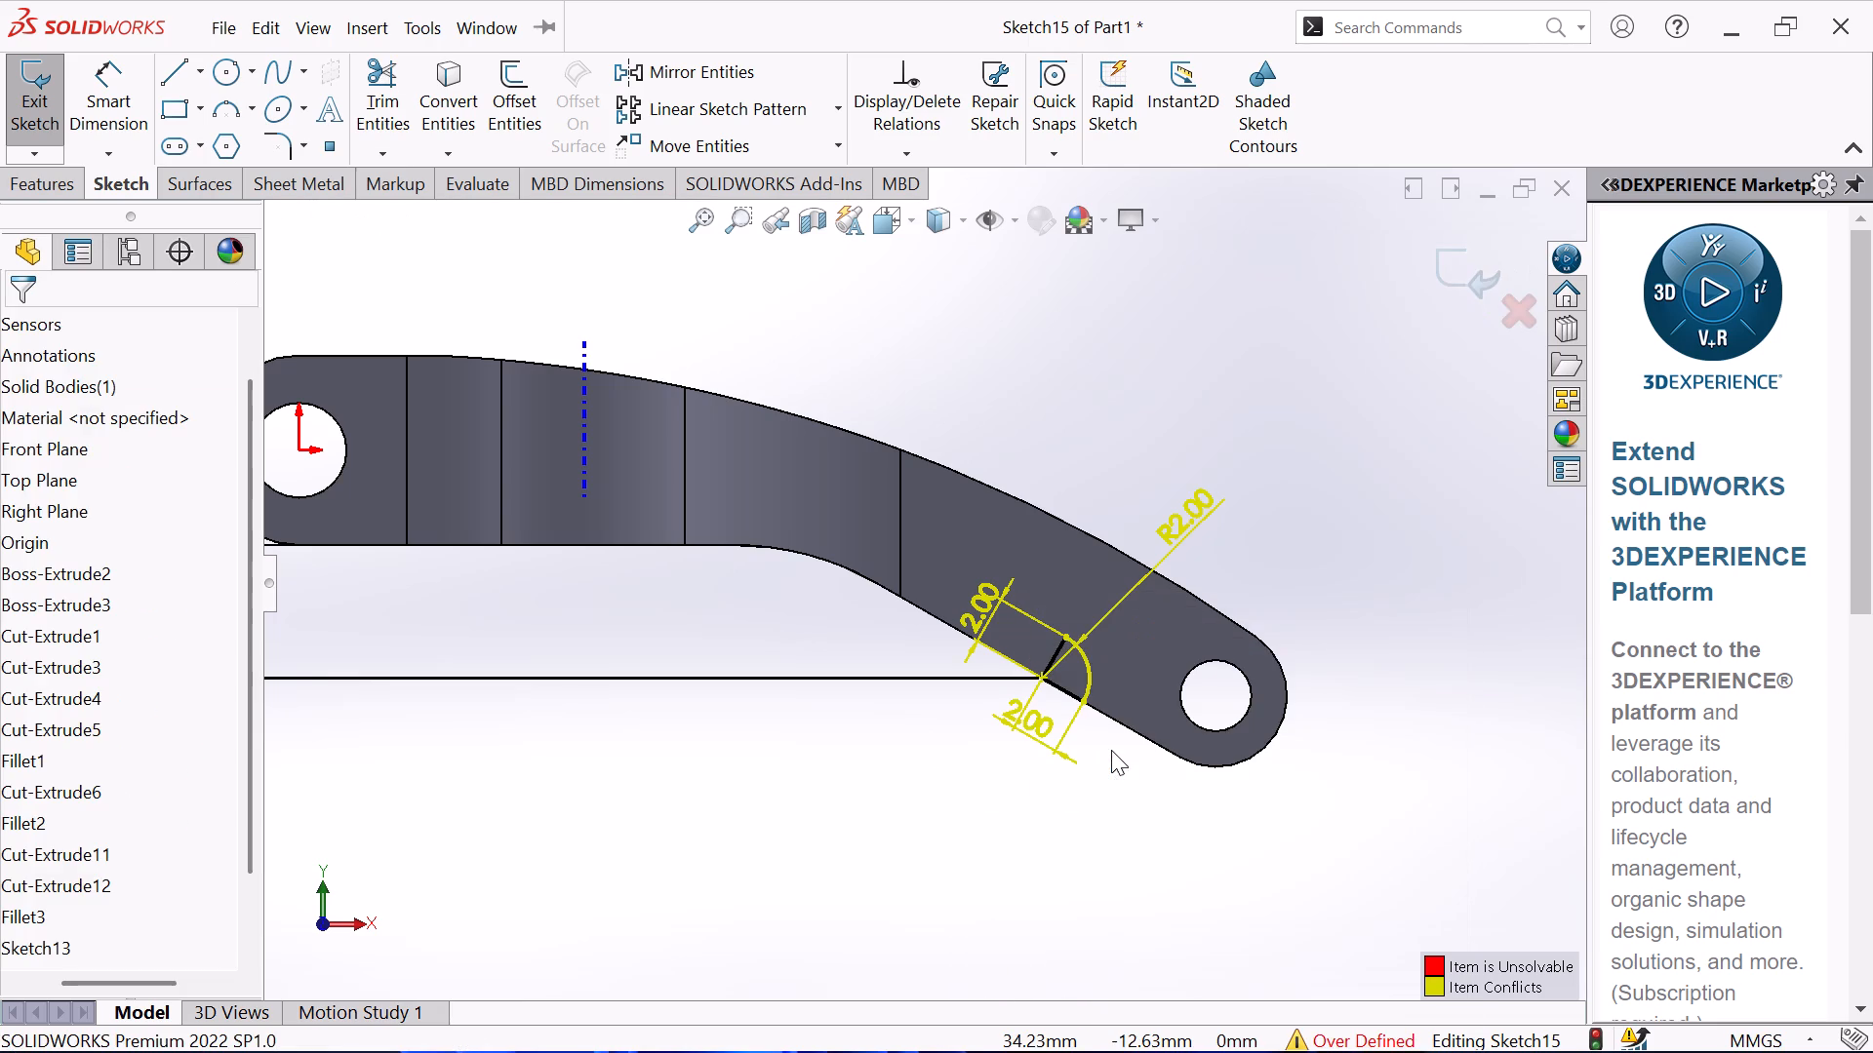
Delete the two linear 2 mm dimensions: the one along the converted edge and the one on the short perpendicular line.
click(1036, 727)
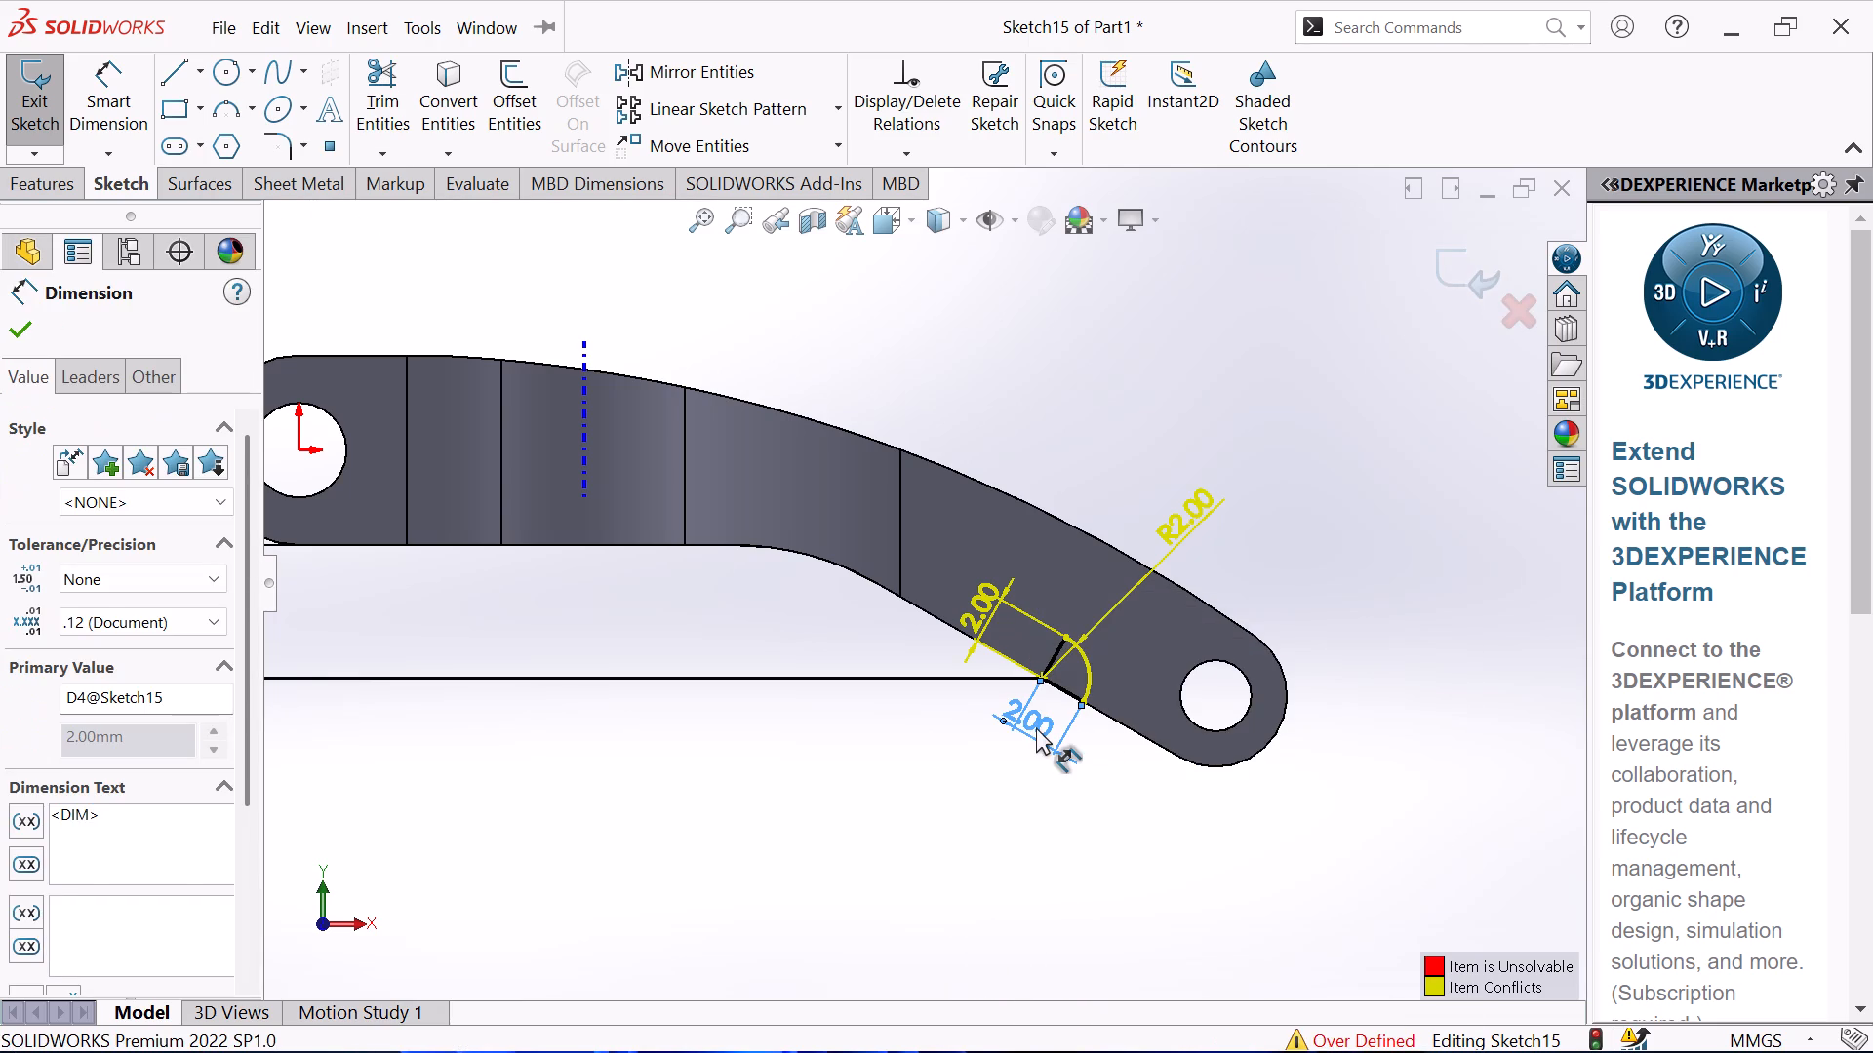
key(Delete)
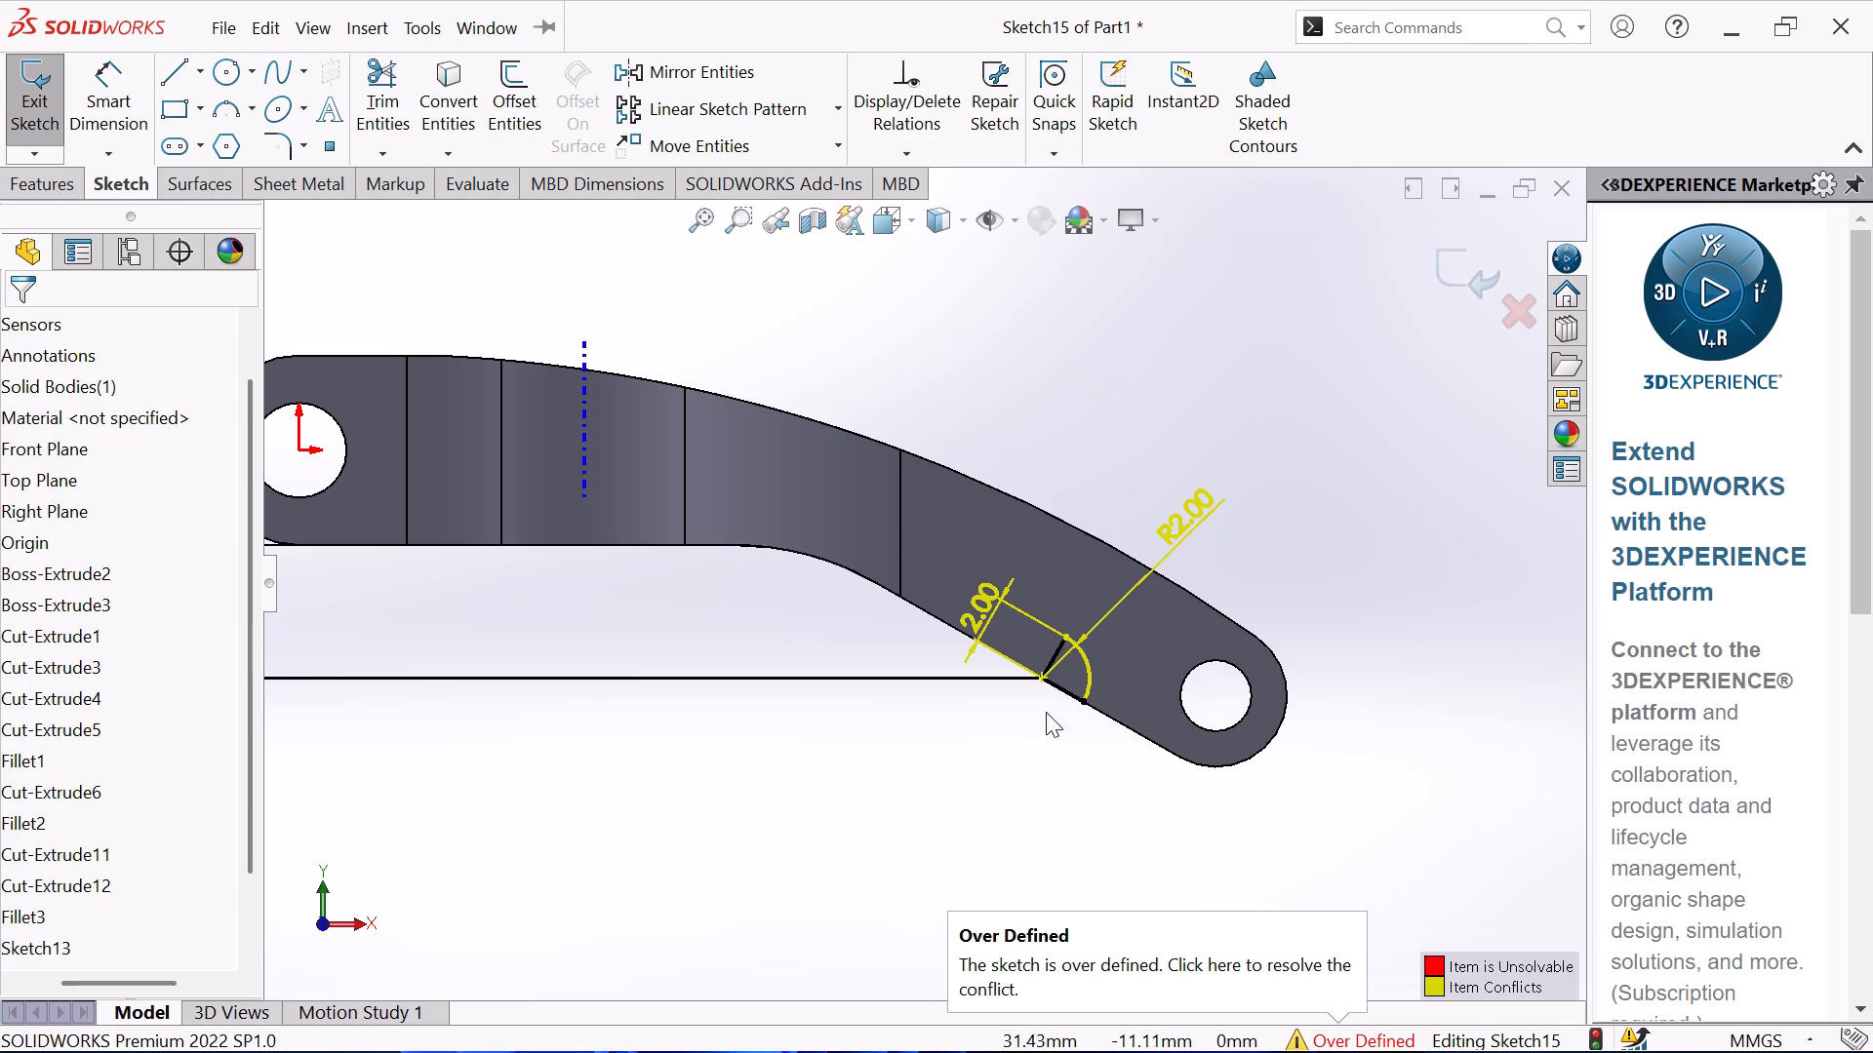
scroll(783, 653, up, 3)
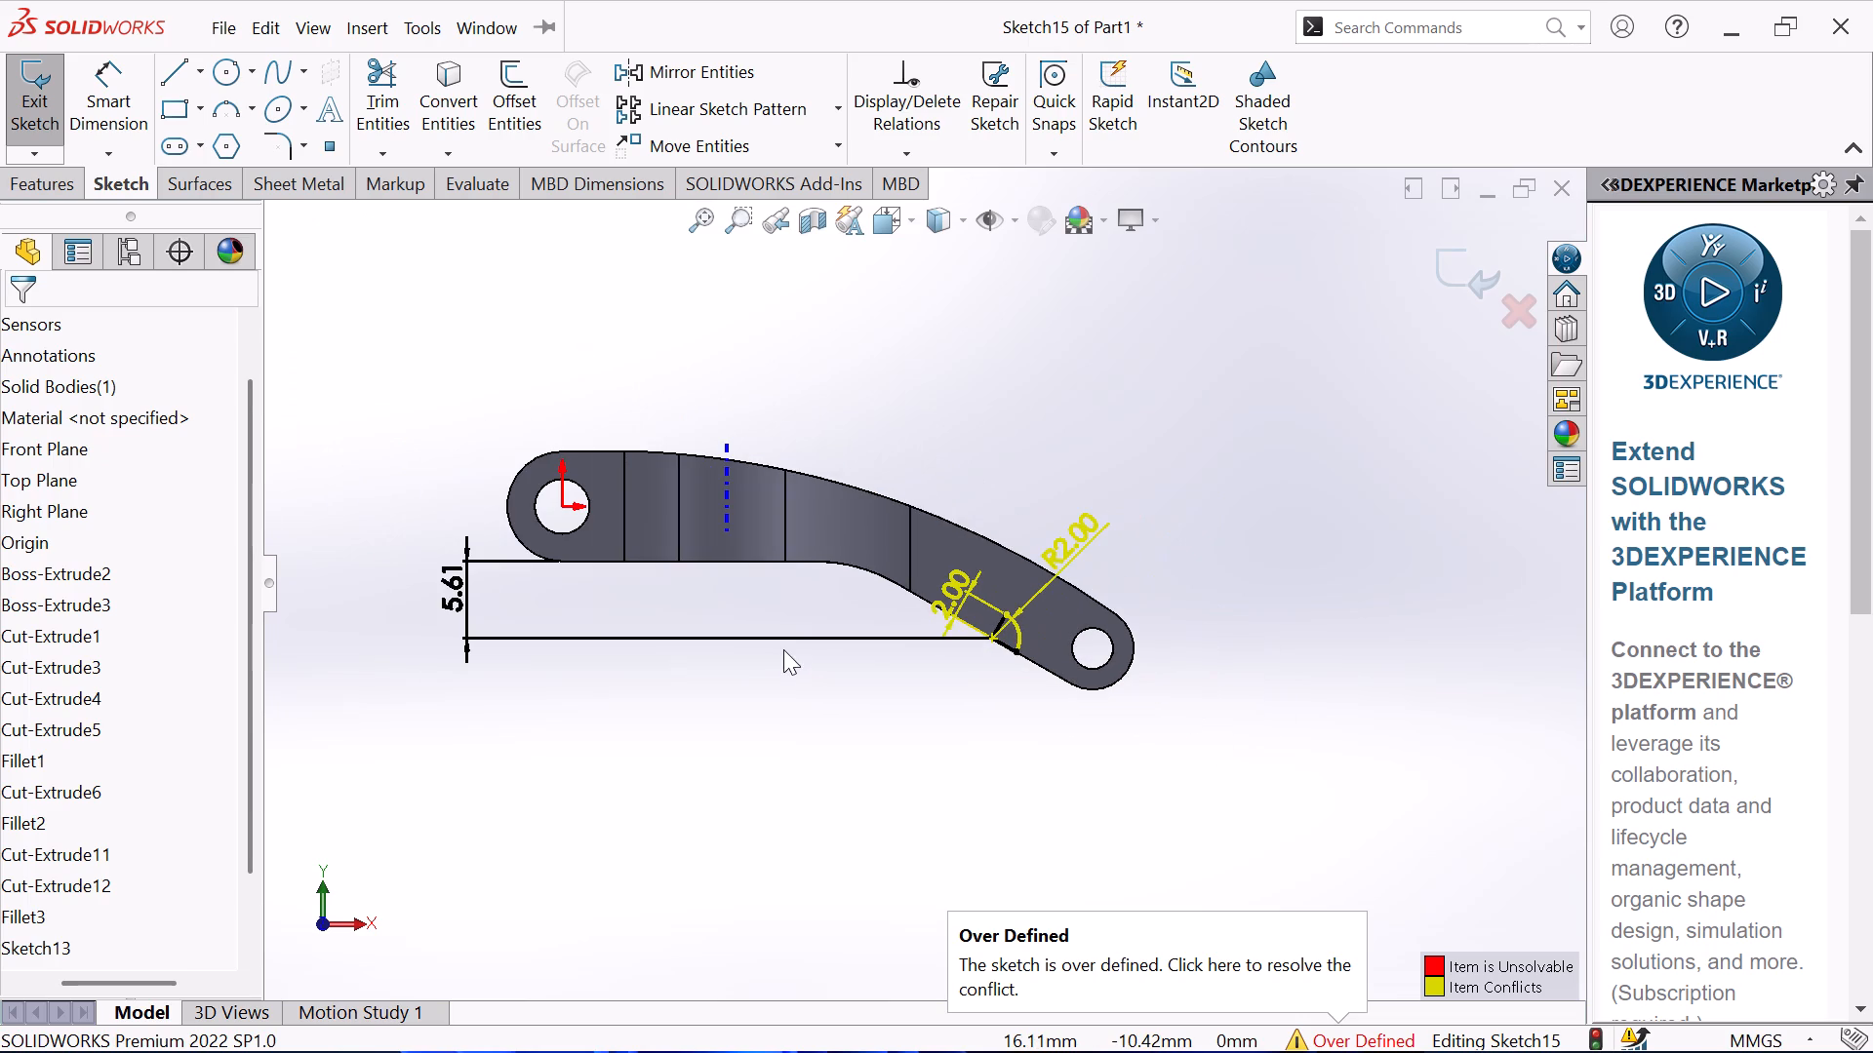
click(778, 693)
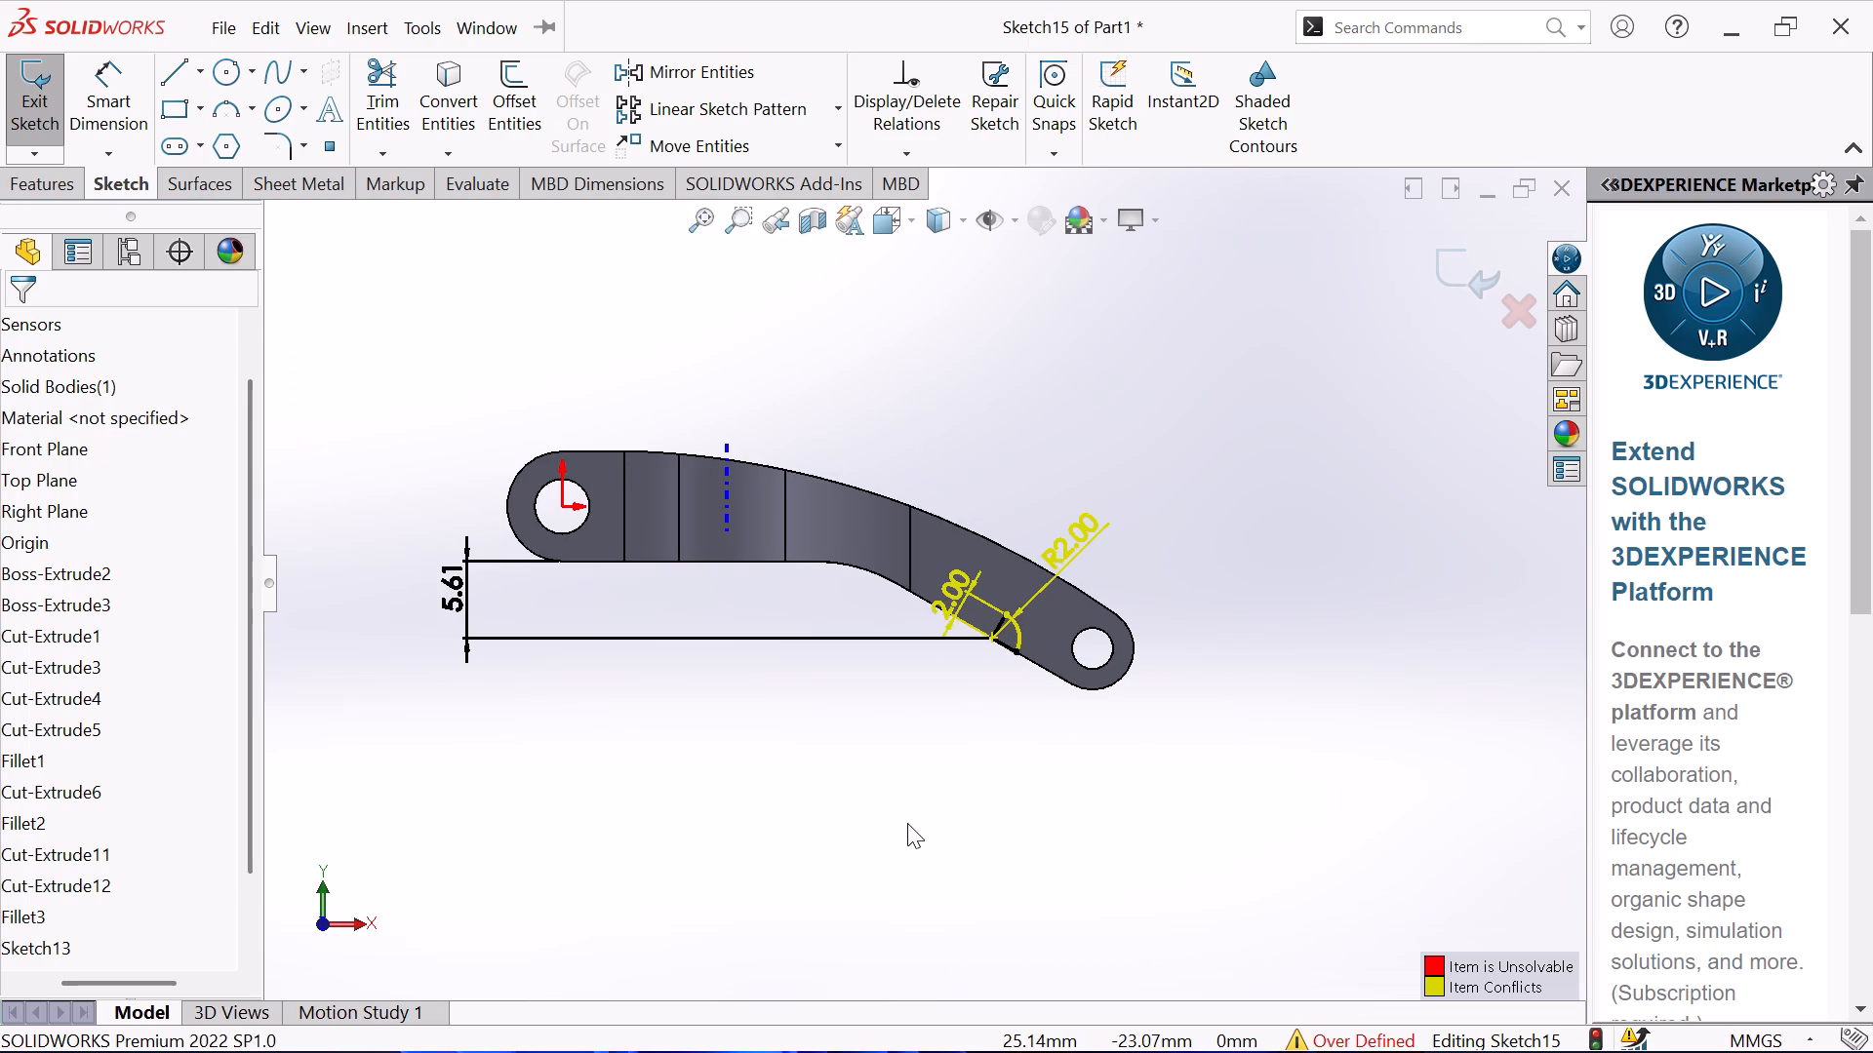
scroll(1009, 503, down, 1)
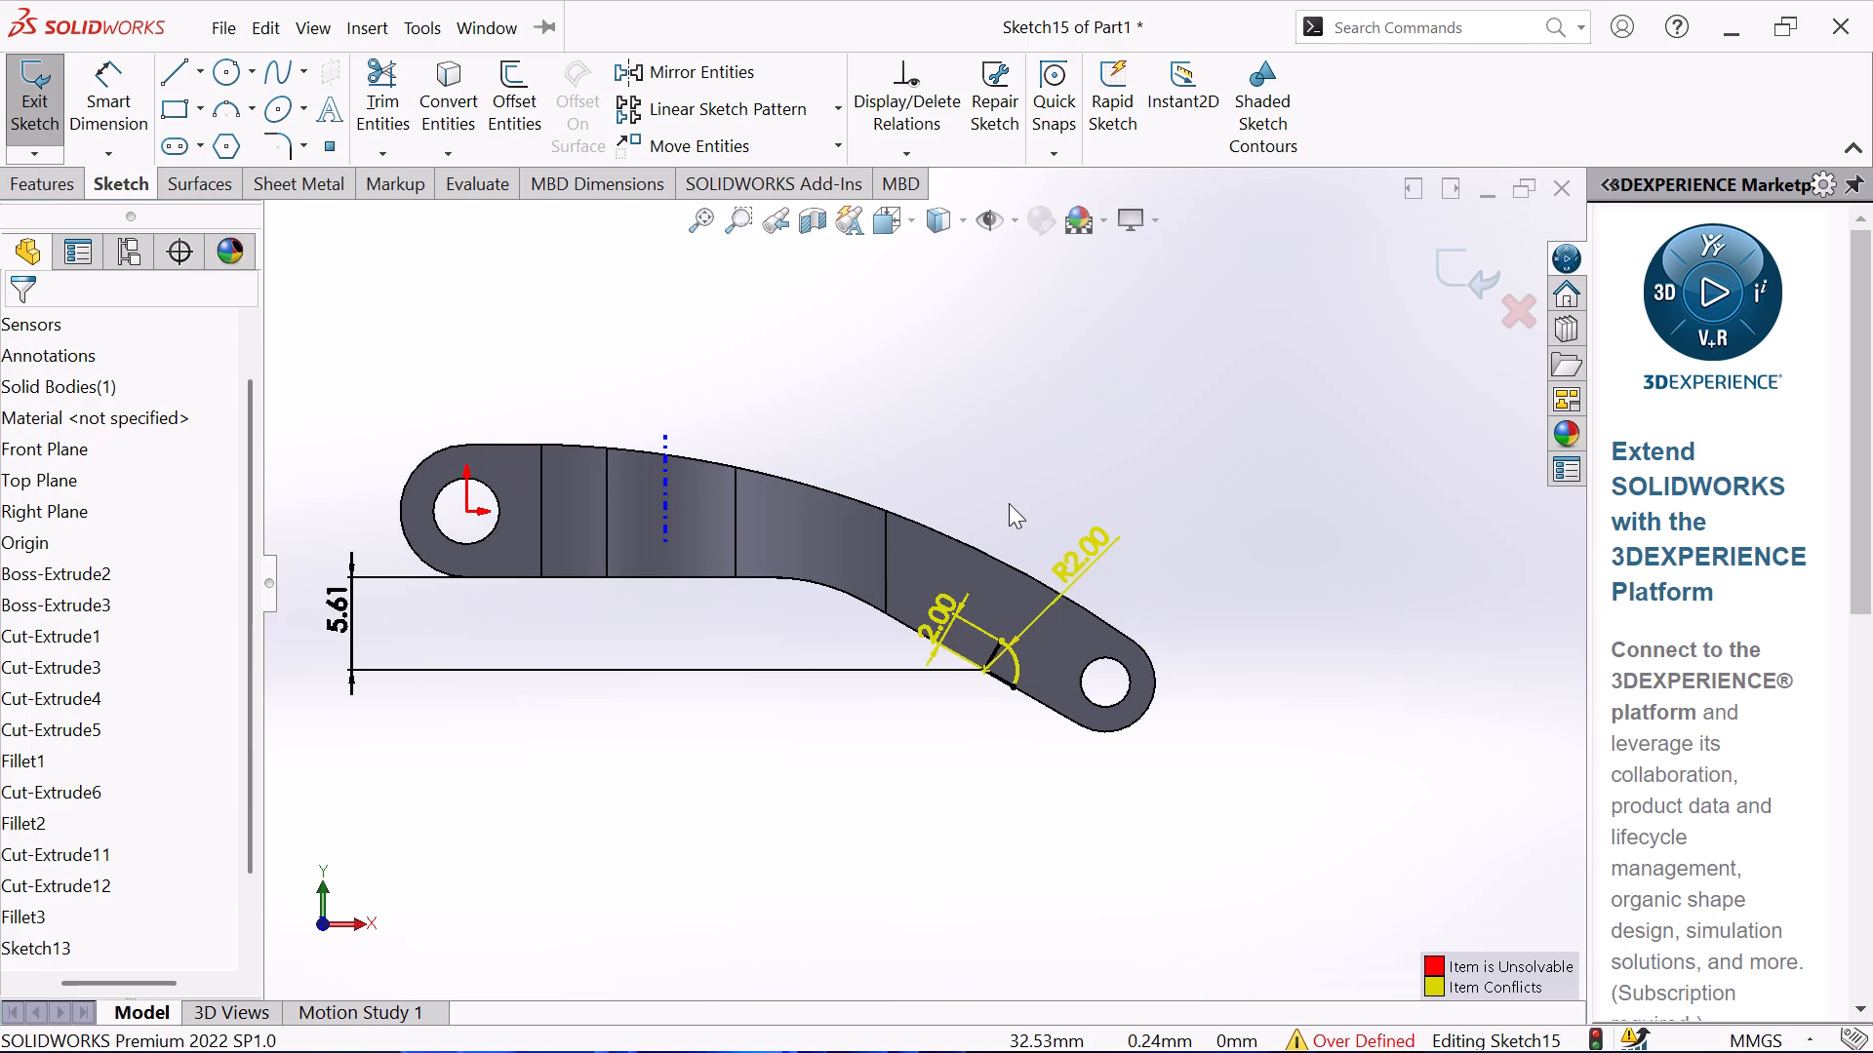
scroll(976, 526, down, 1)
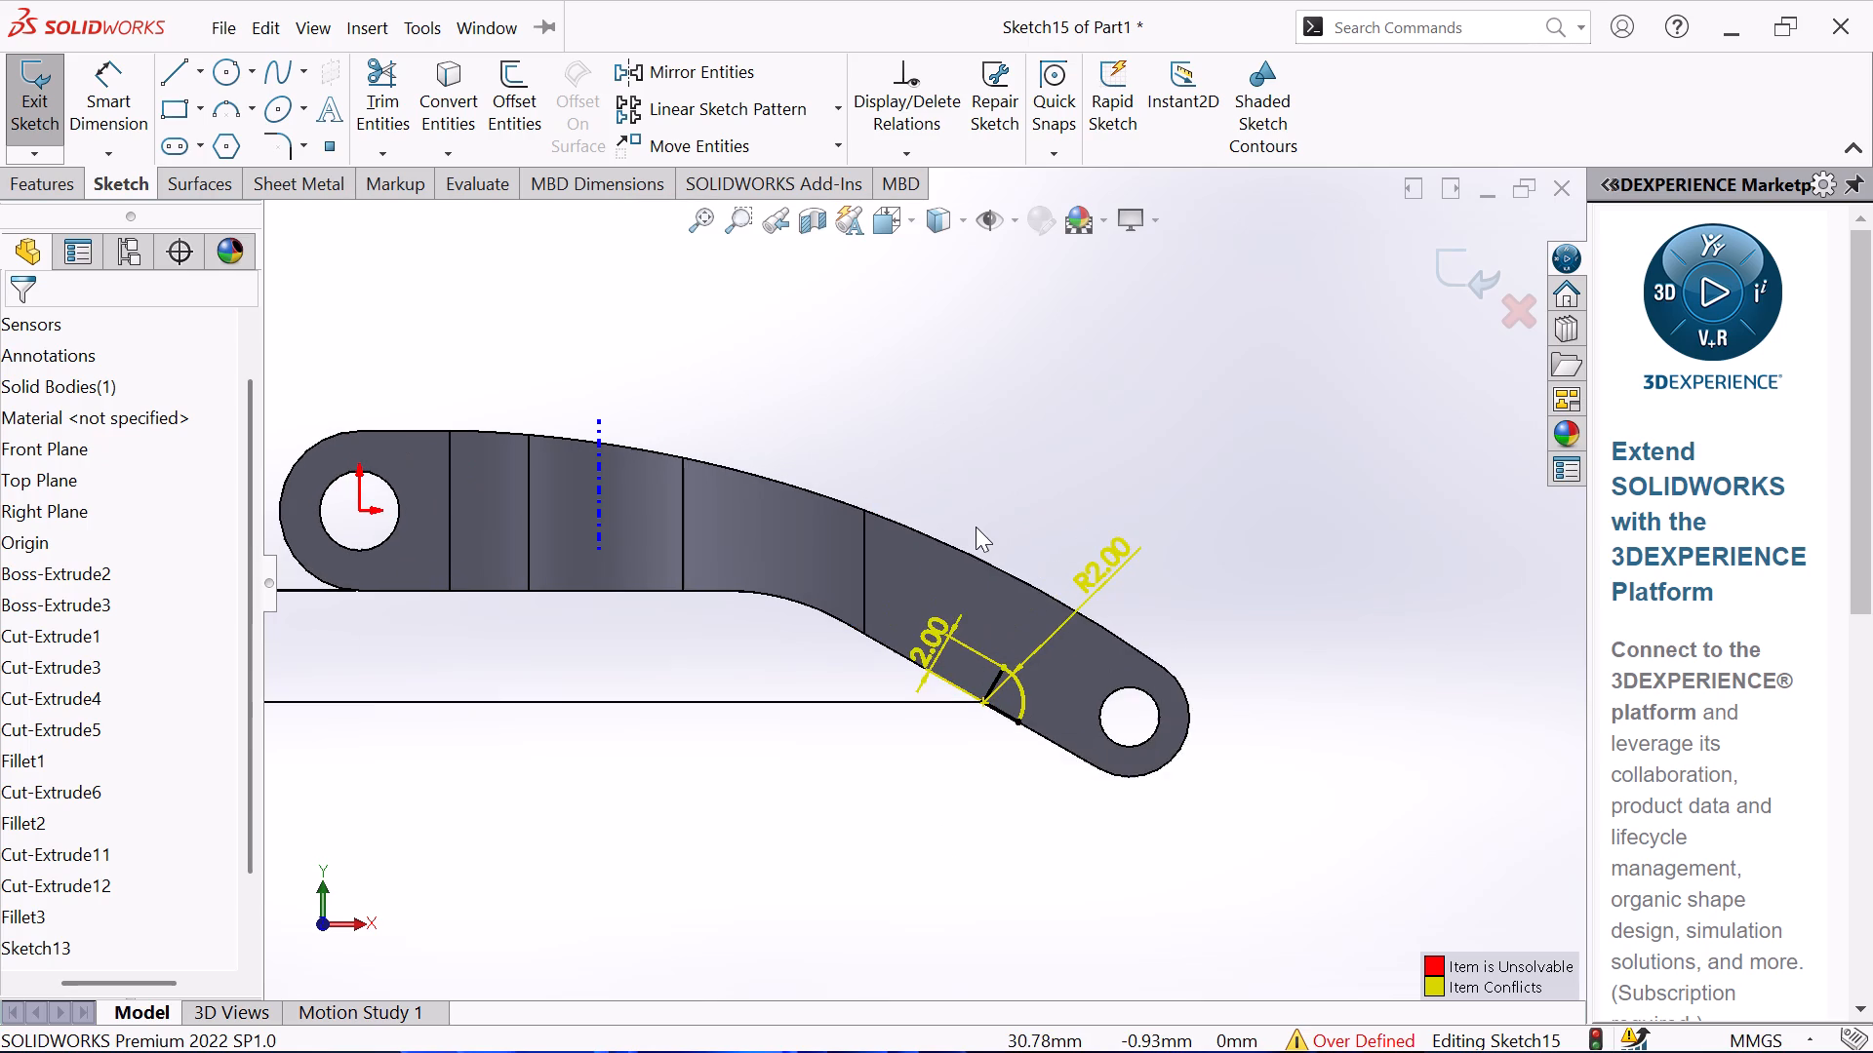
click(930, 644)
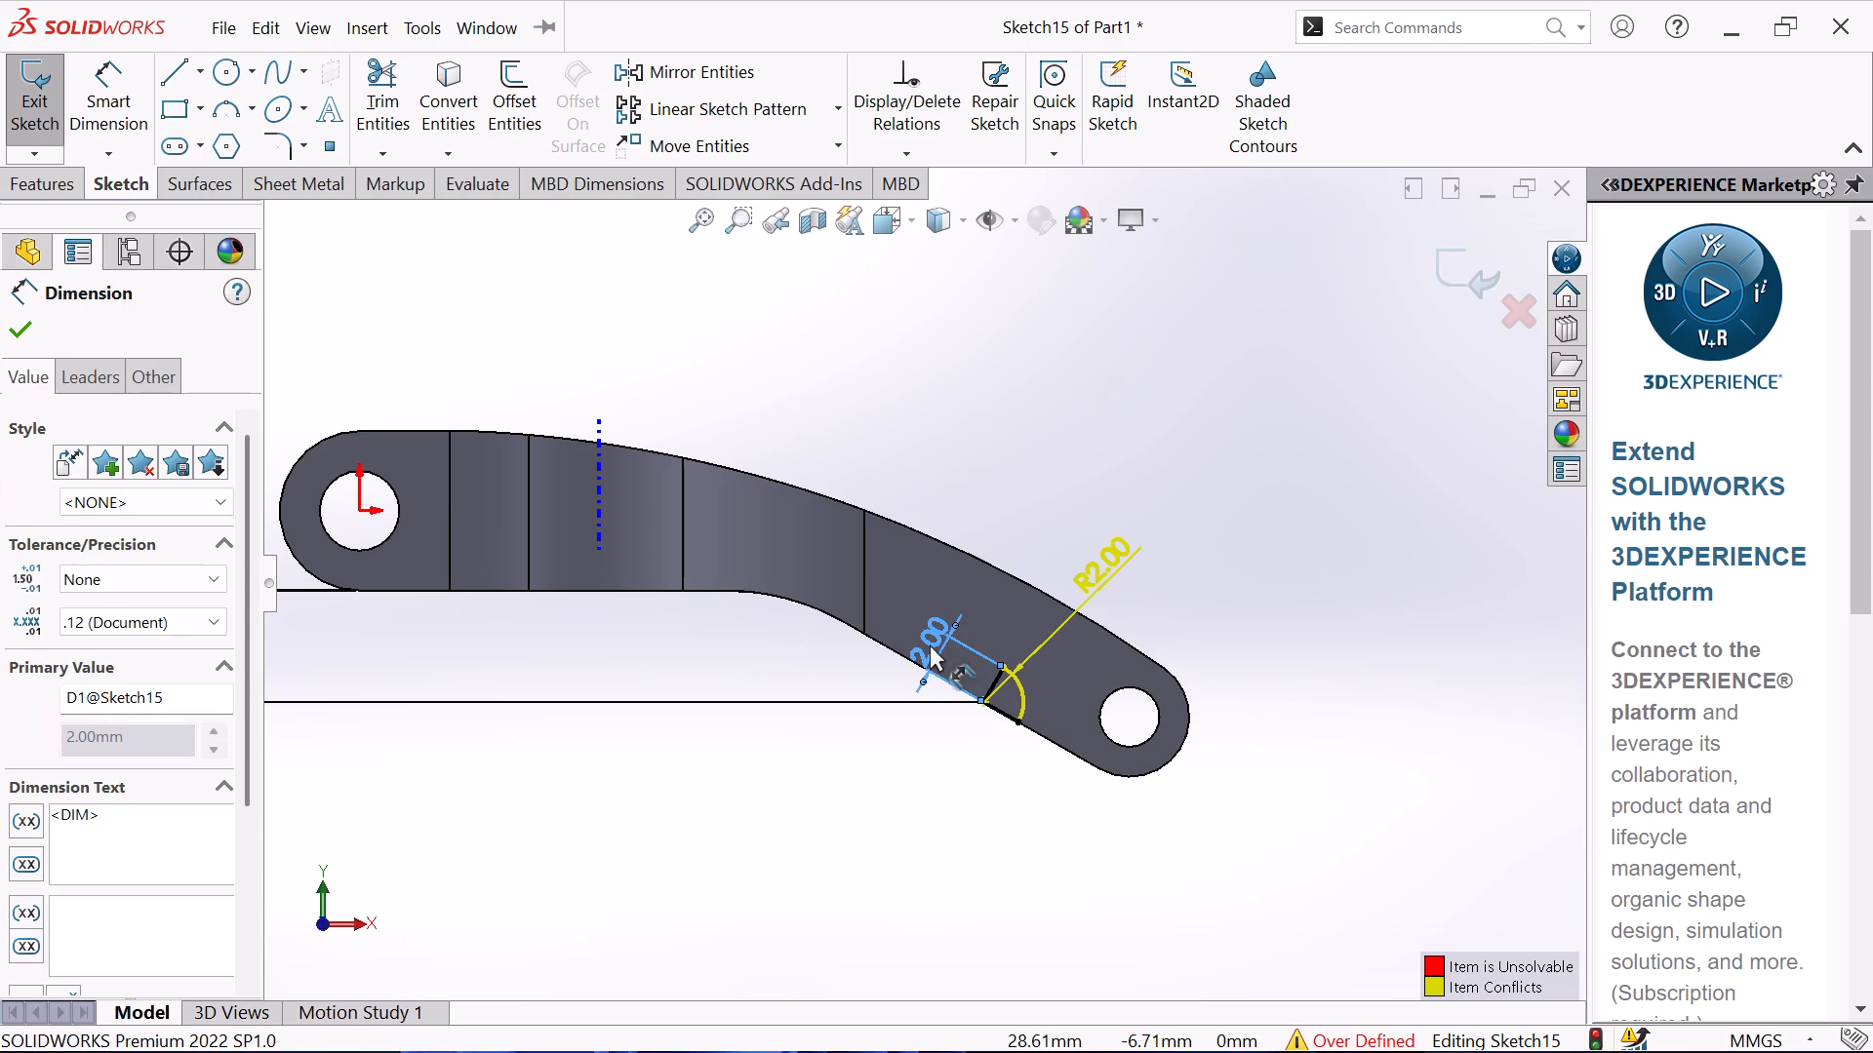
key(Delete)
Create a 360-degree Revolved Cut from the profile, using its line along the arm's lower edge as the axis.
scroll(921, 675, down, 2)
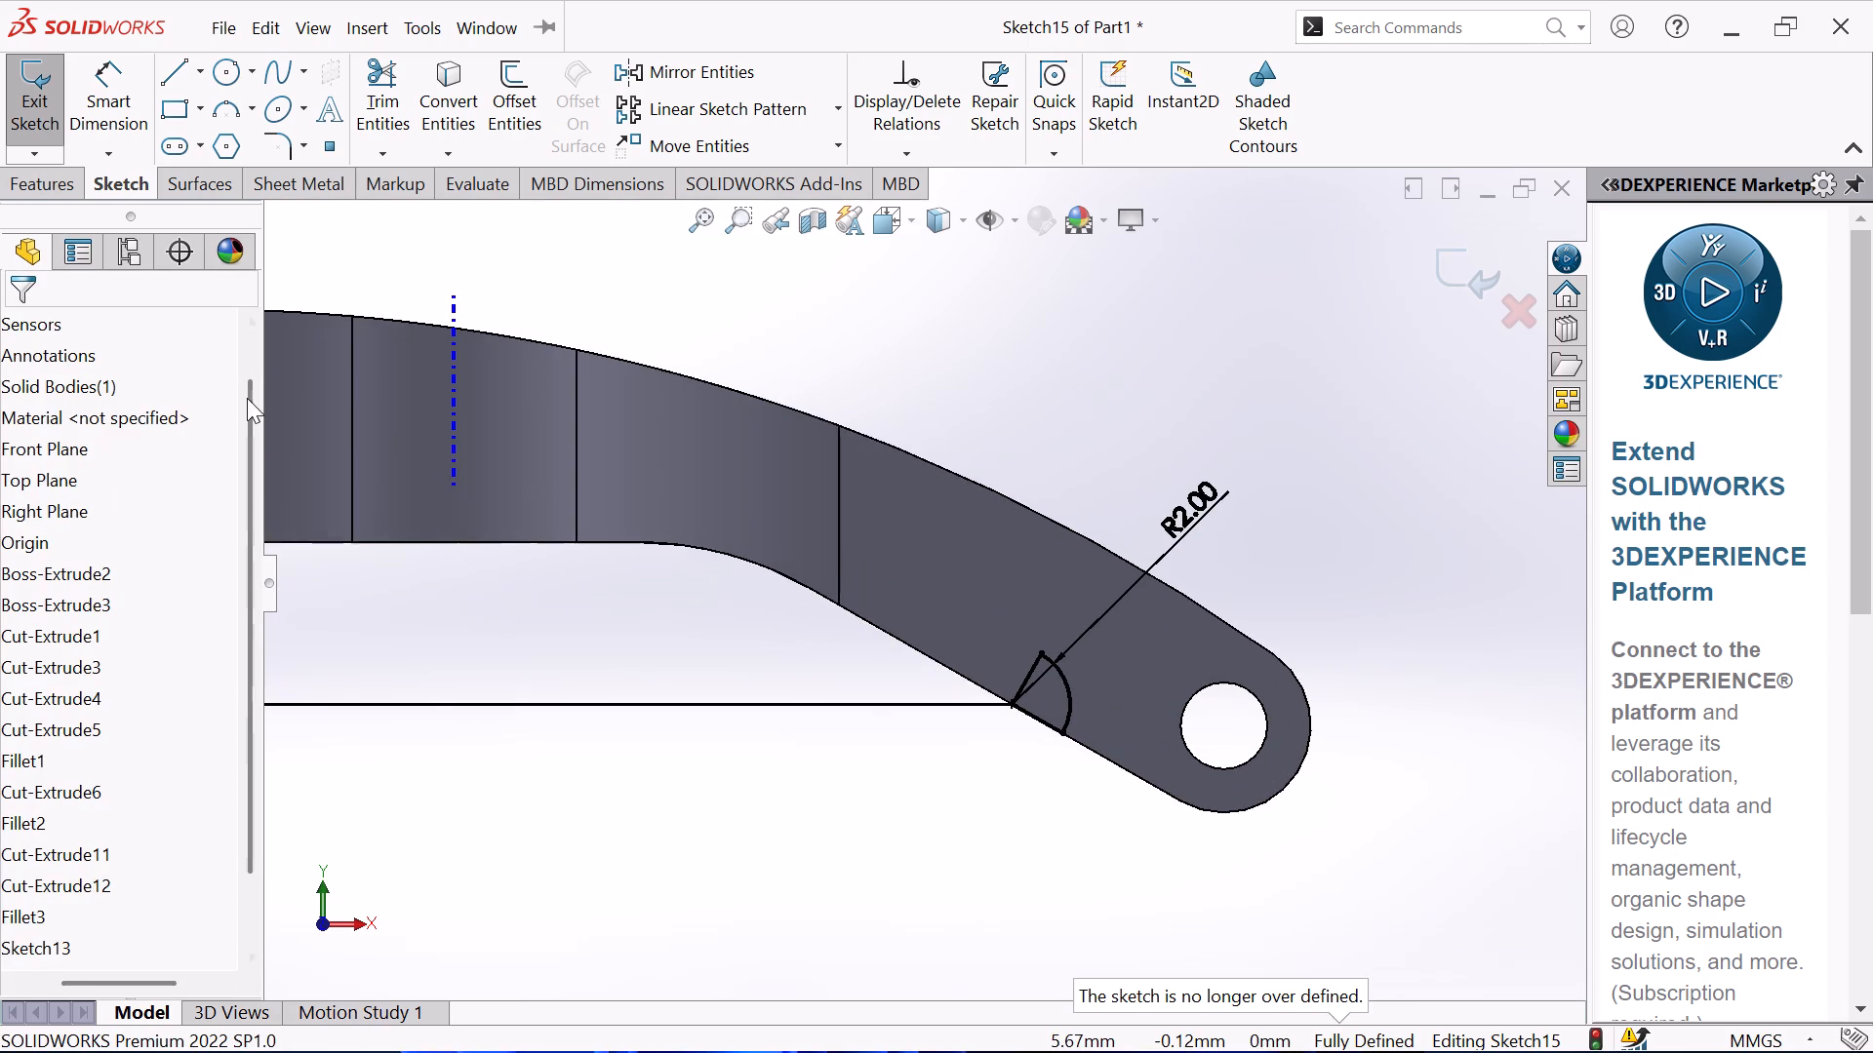
click(23, 191)
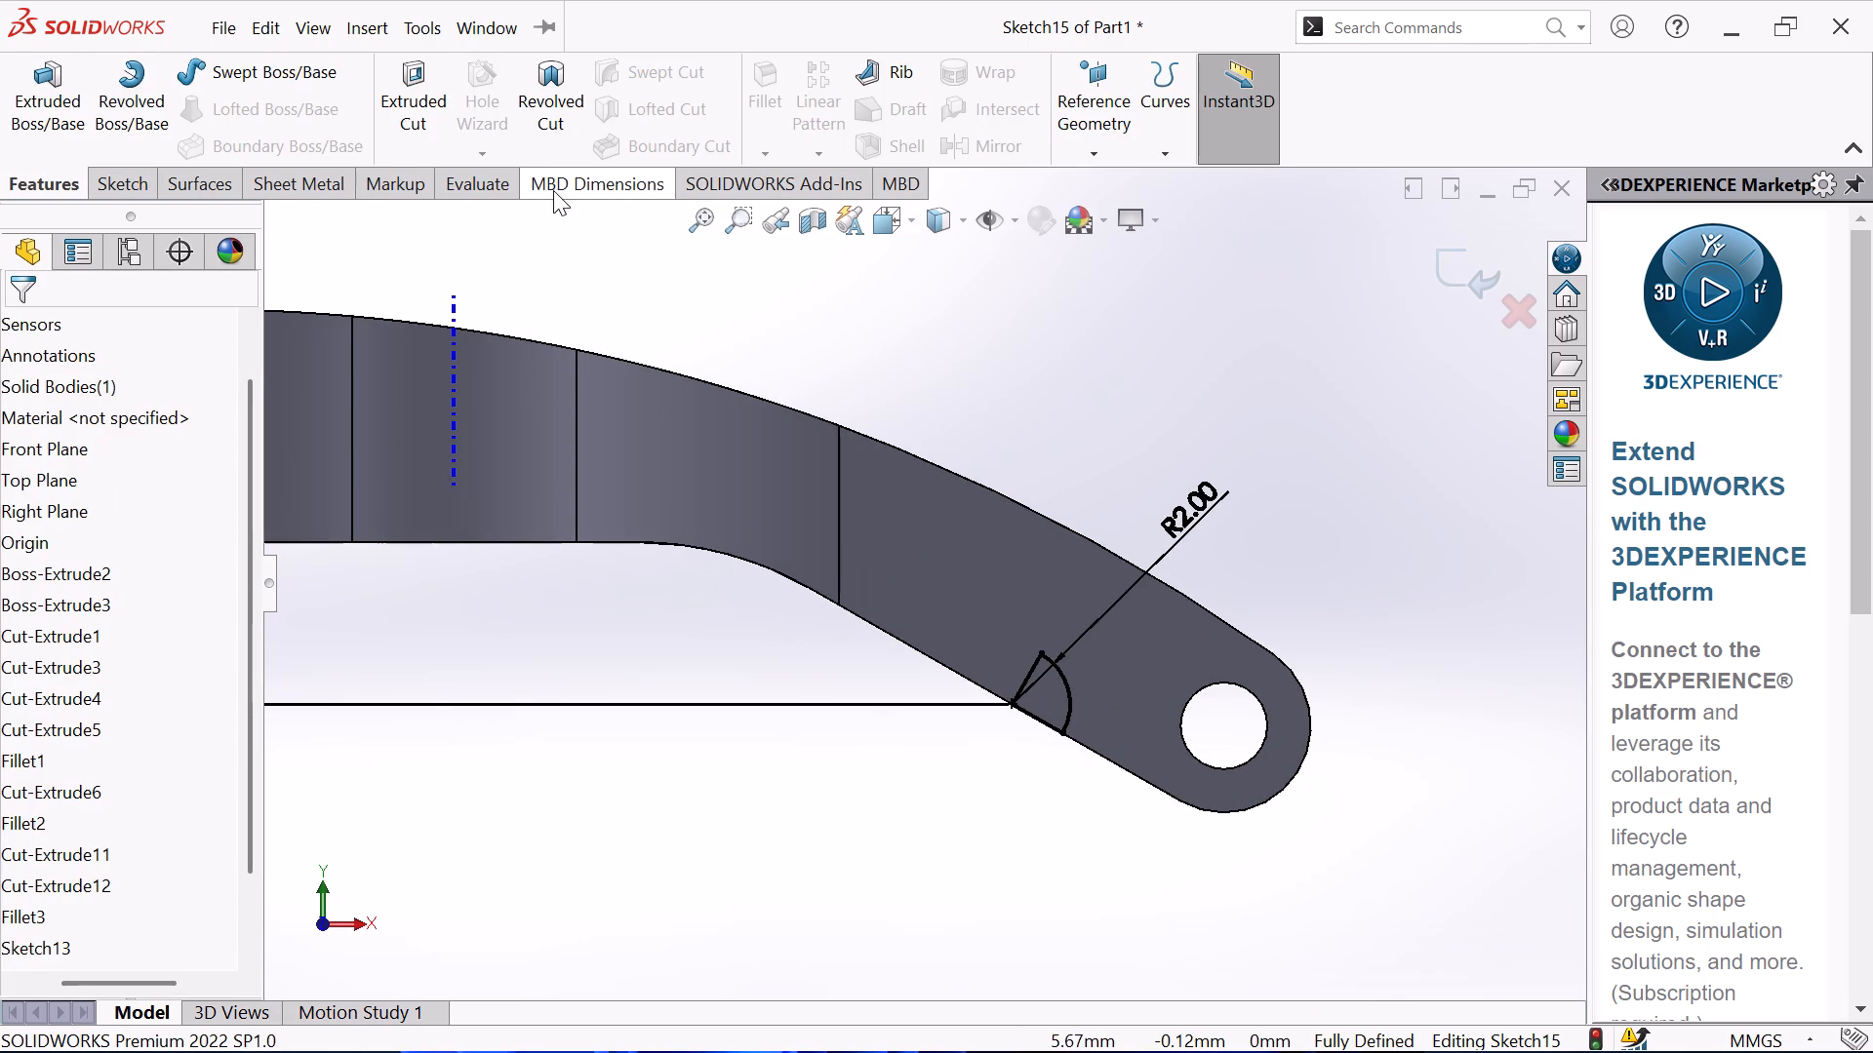
click(548, 95)
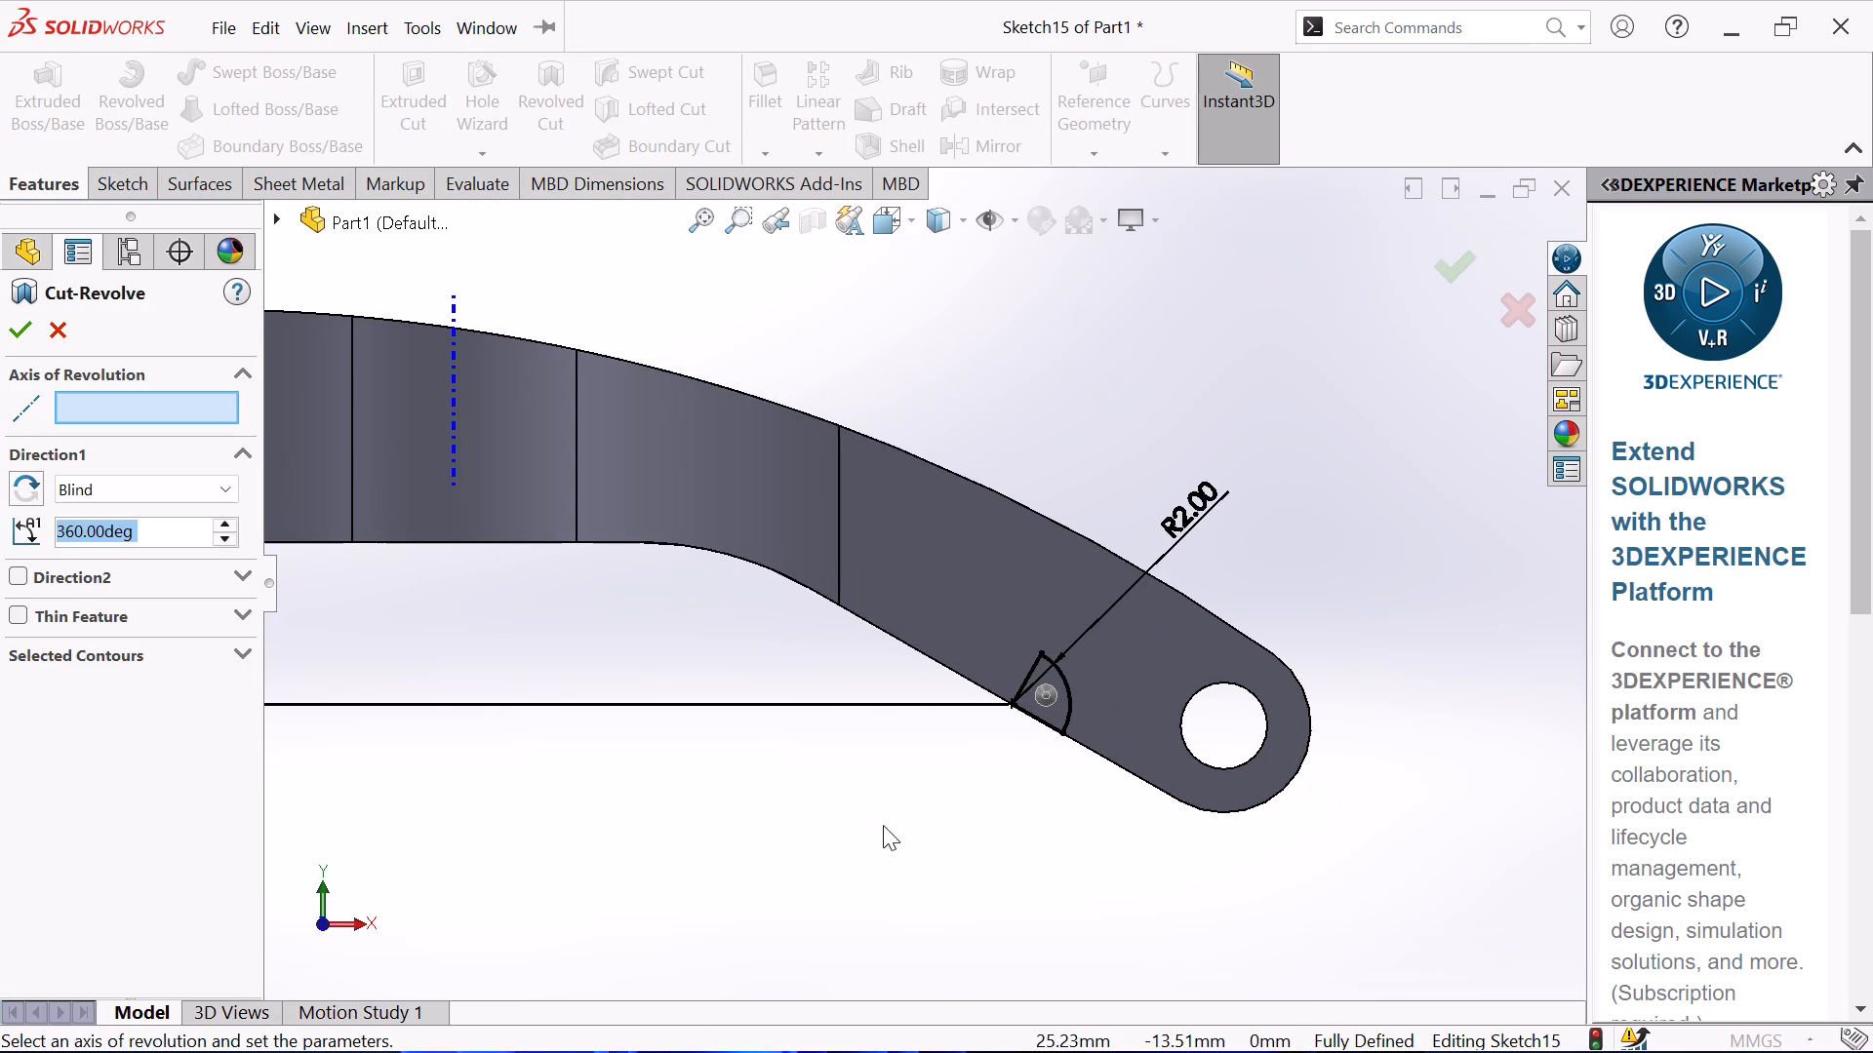
click(1043, 719)
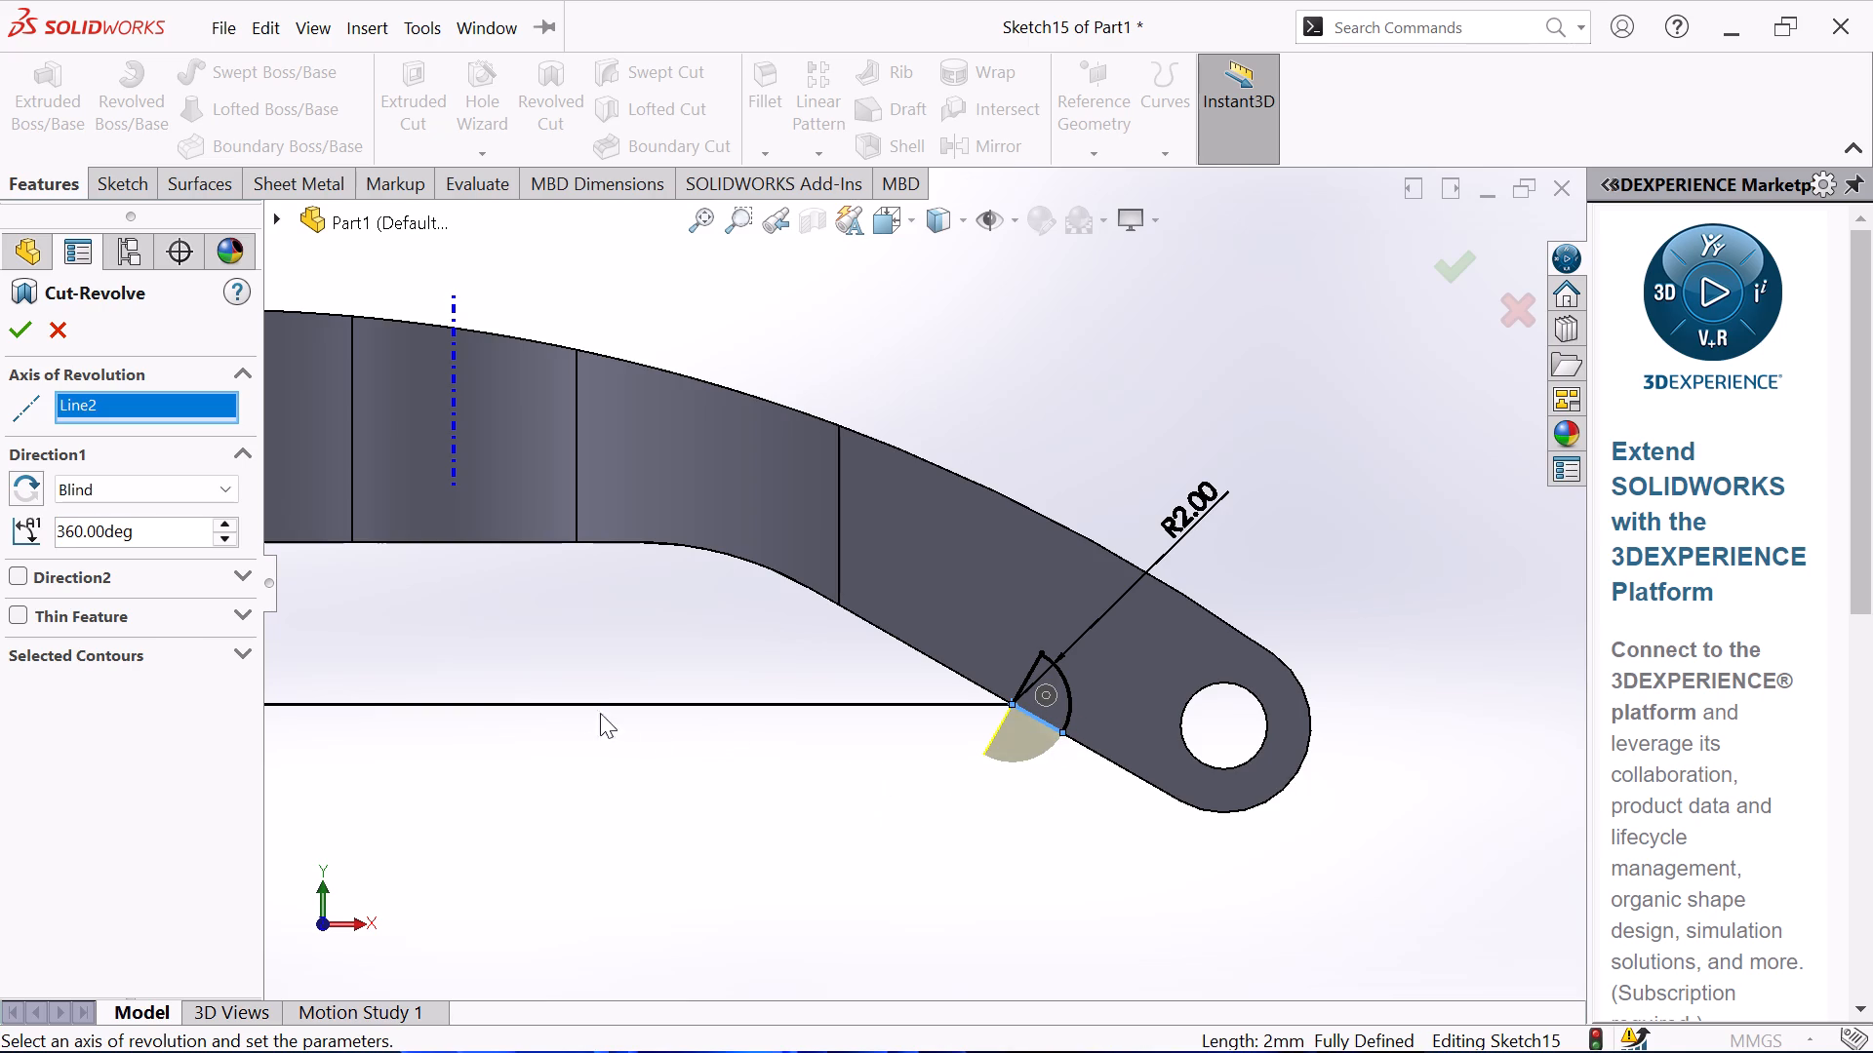
click(19, 343)
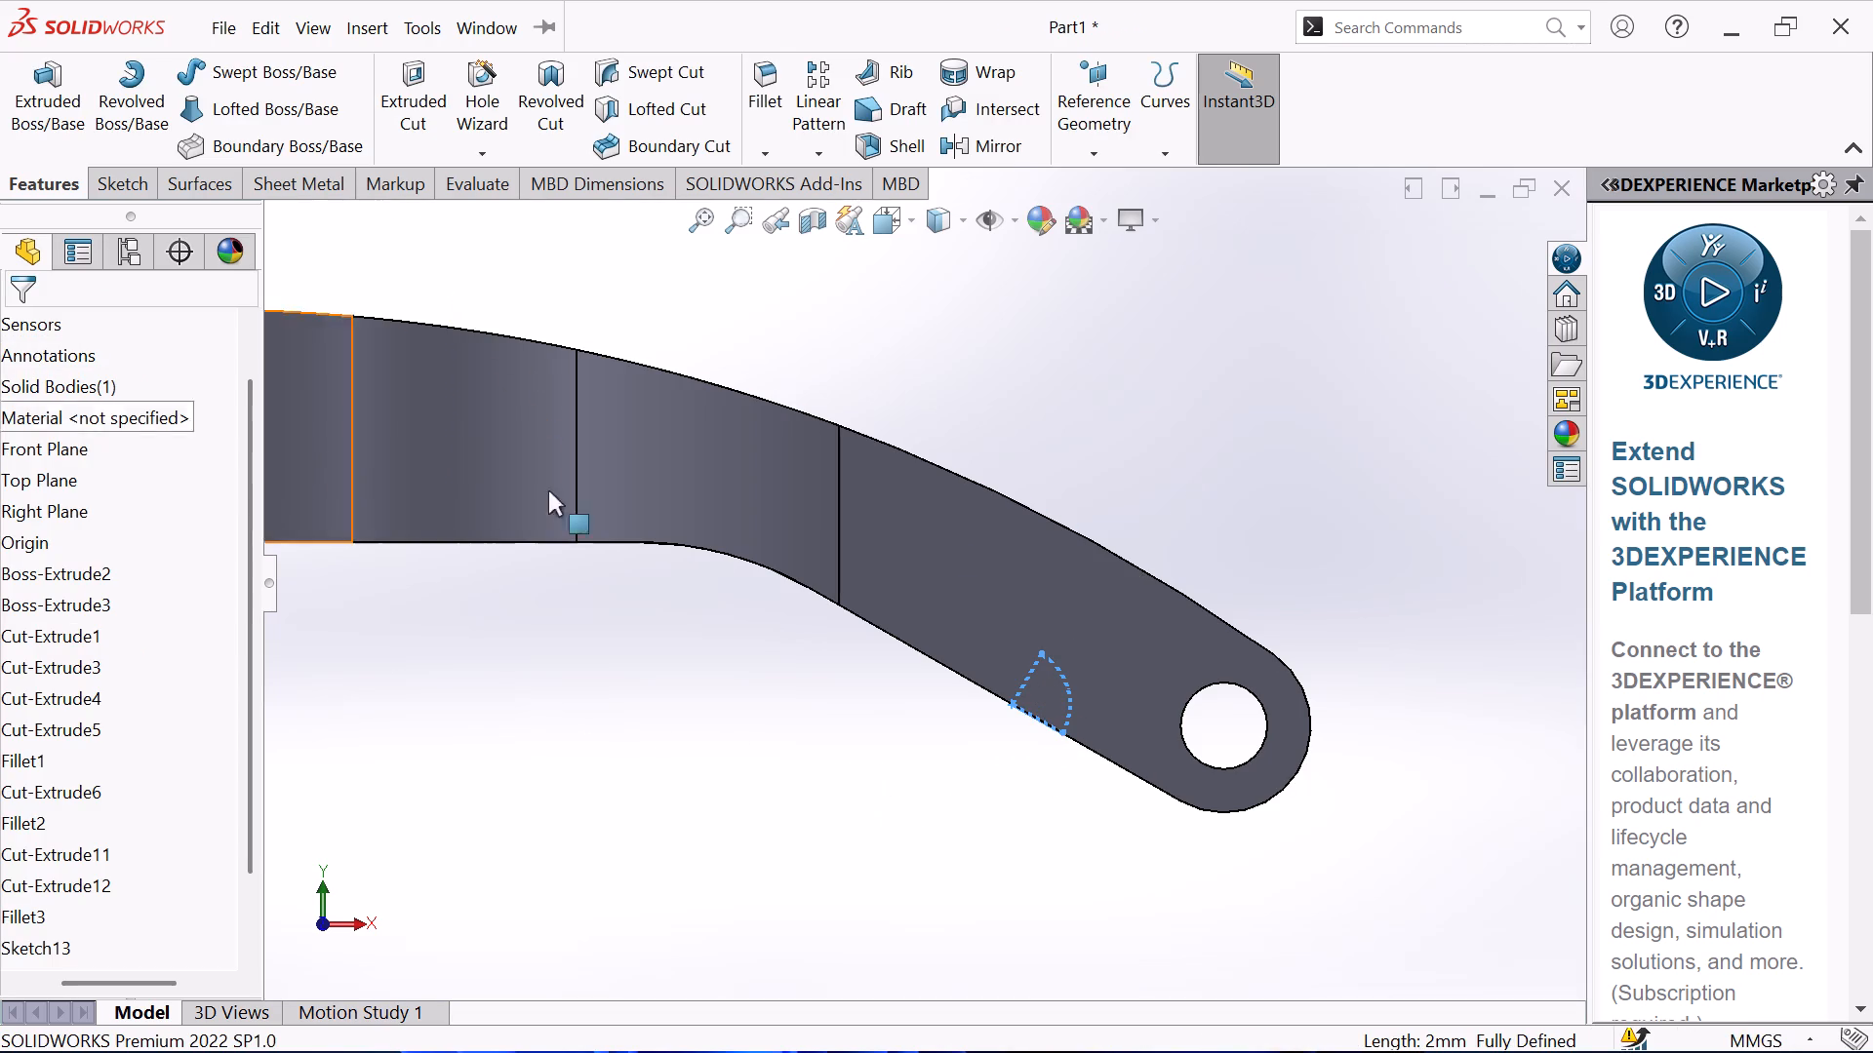
click(1258, 420)
Examine the revolved cut on the forked arm's inner face and underside from several angles.
middle_drag(1261, 420, 1179, 485)
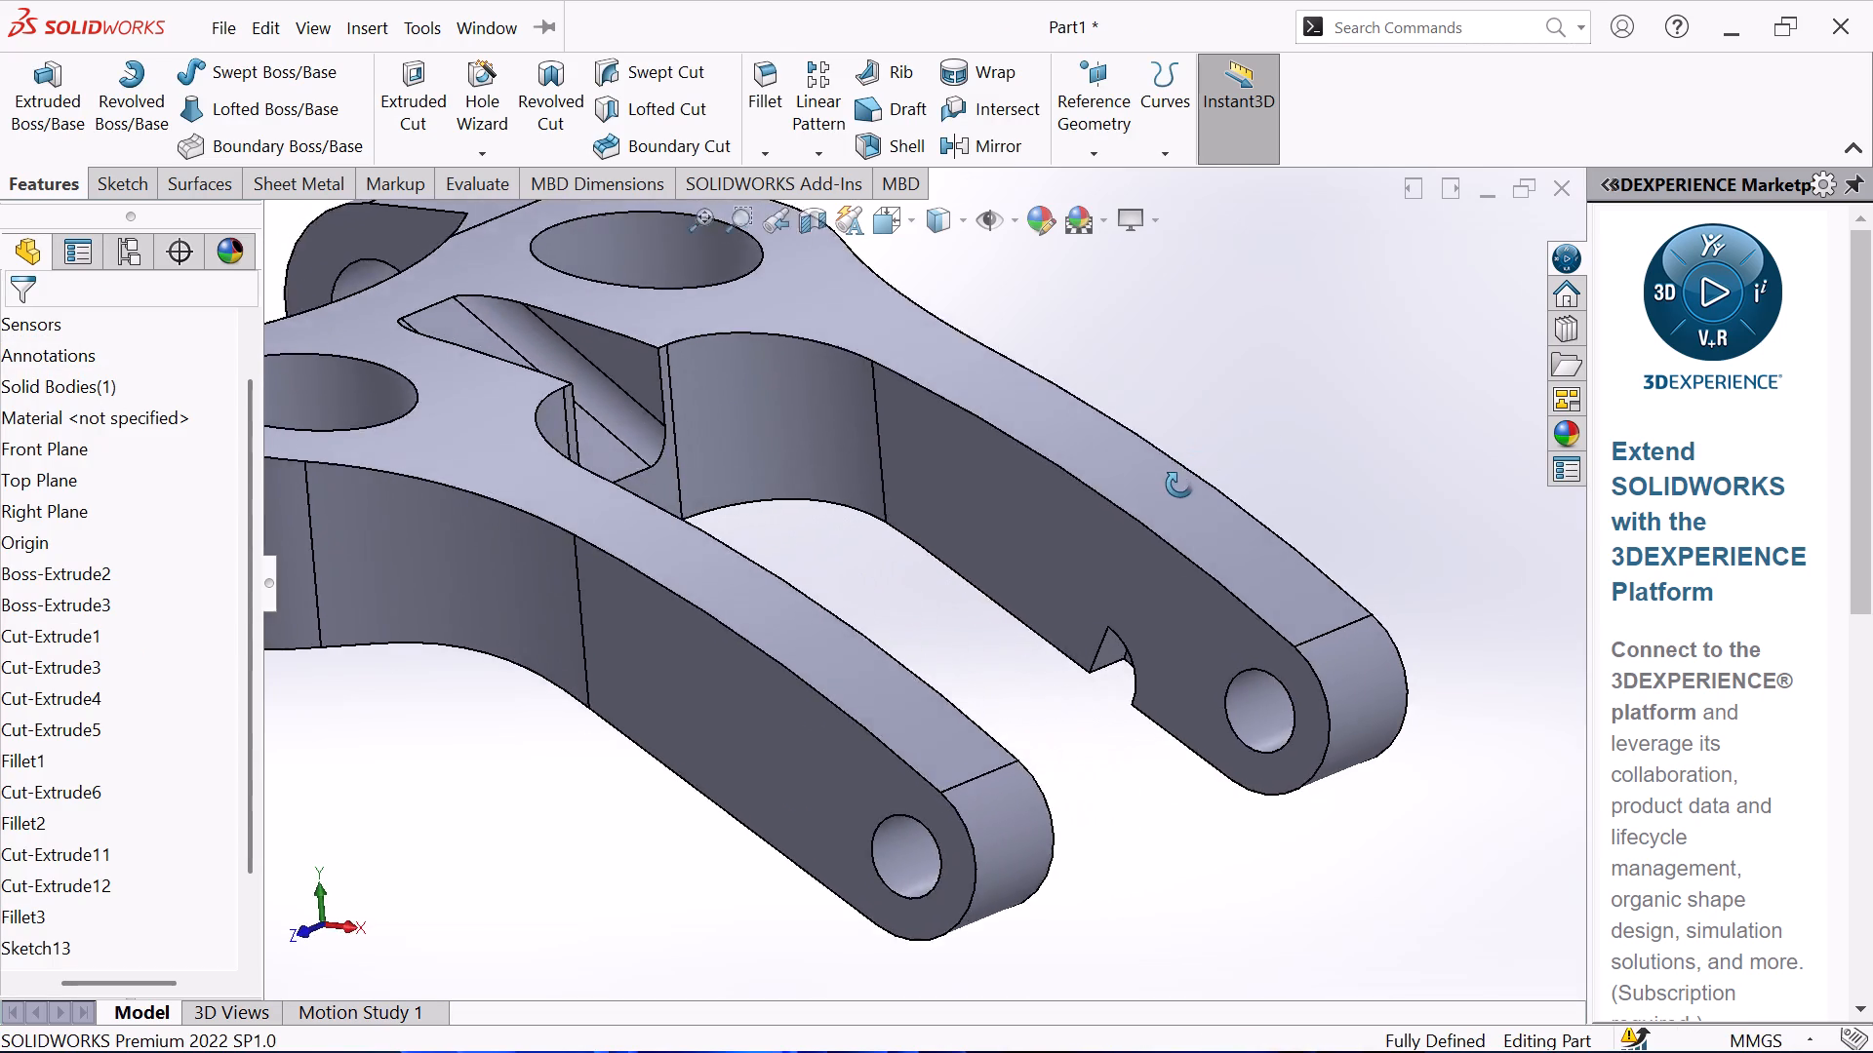
middle_drag(1179, 485, 1332, 257)
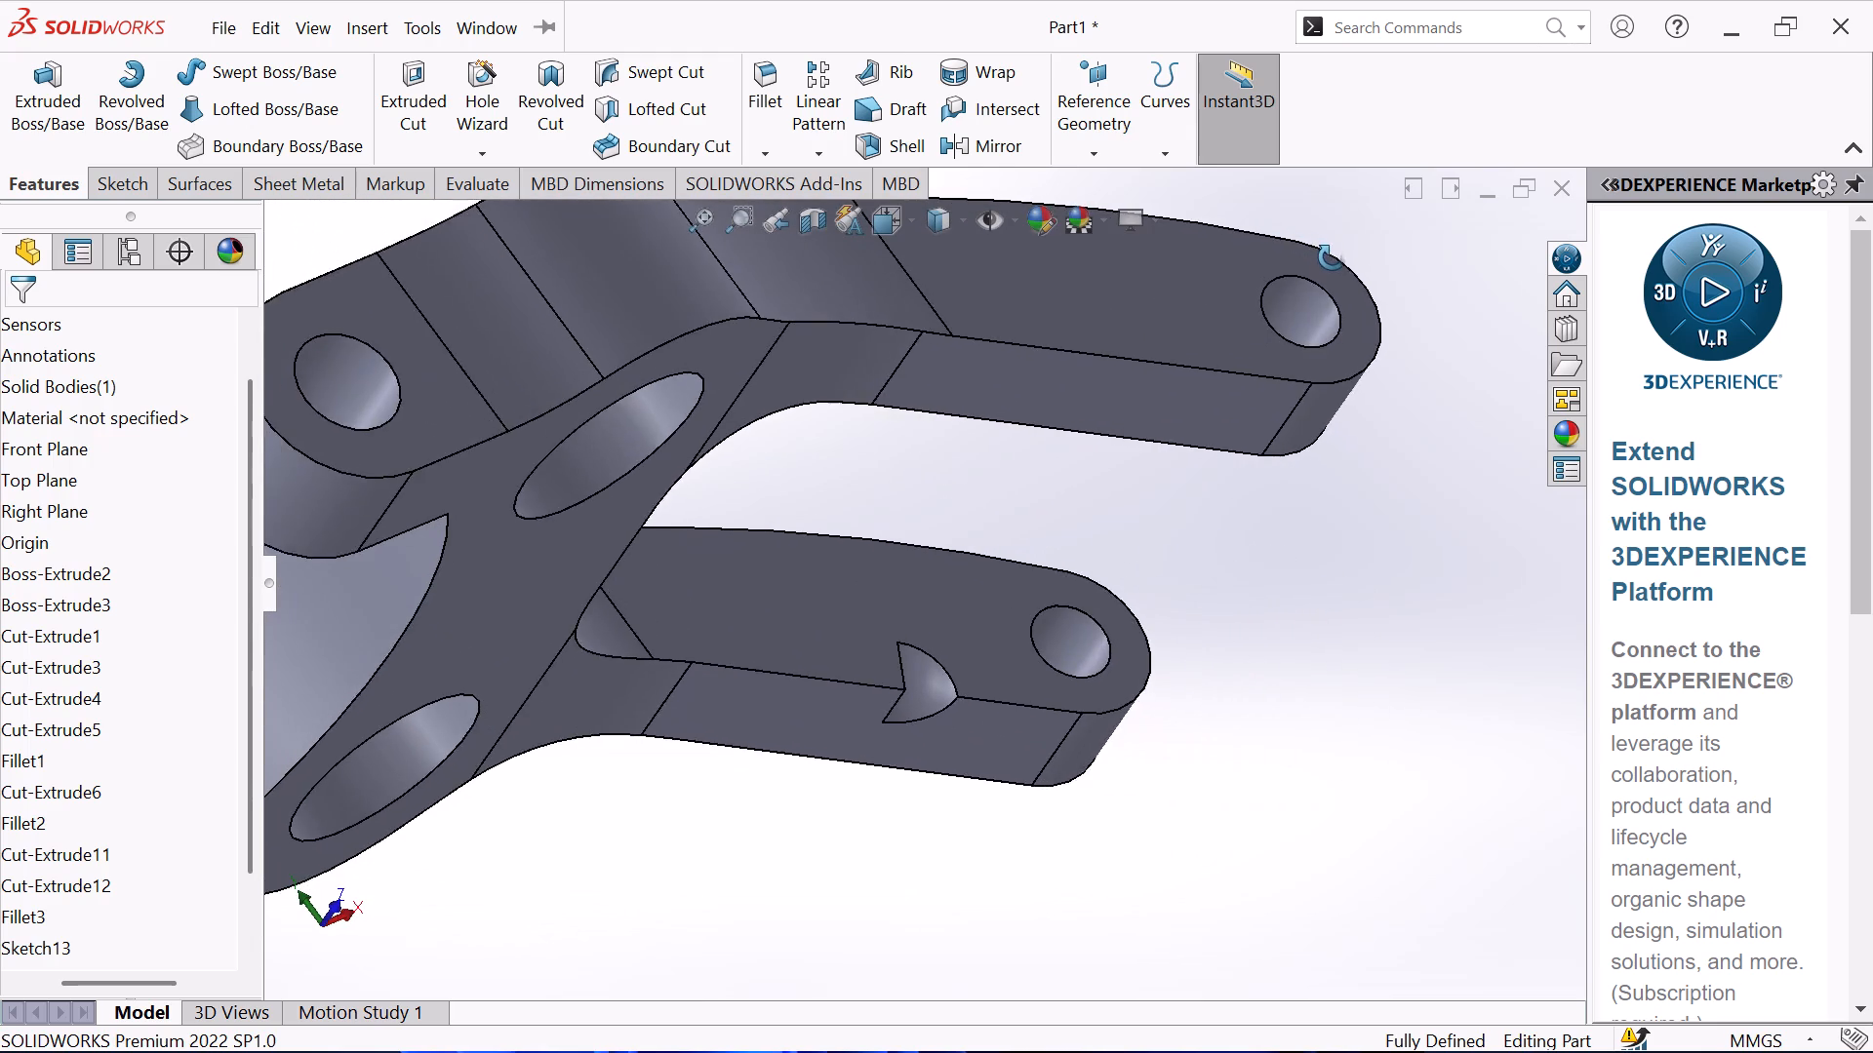
middle_drag(1332, 257, 1330, 362)
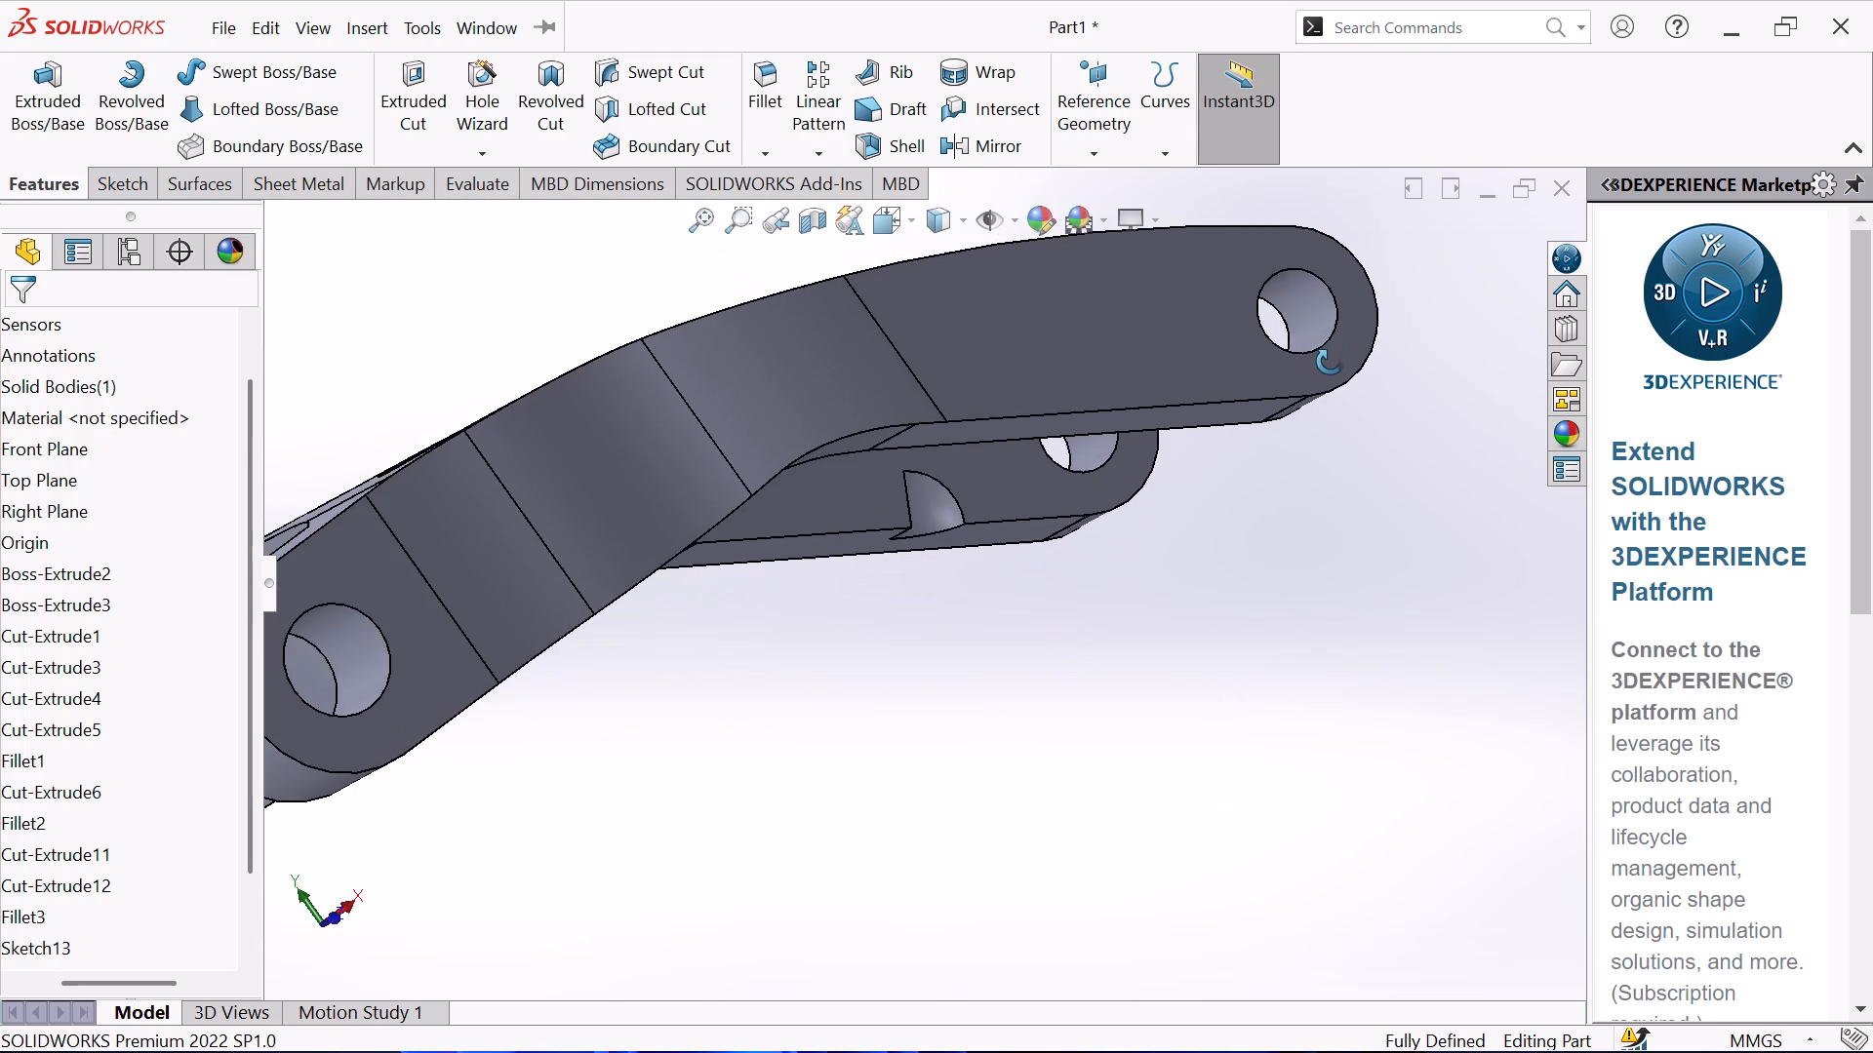
middle_drag(1330, 362, 1249, 503)
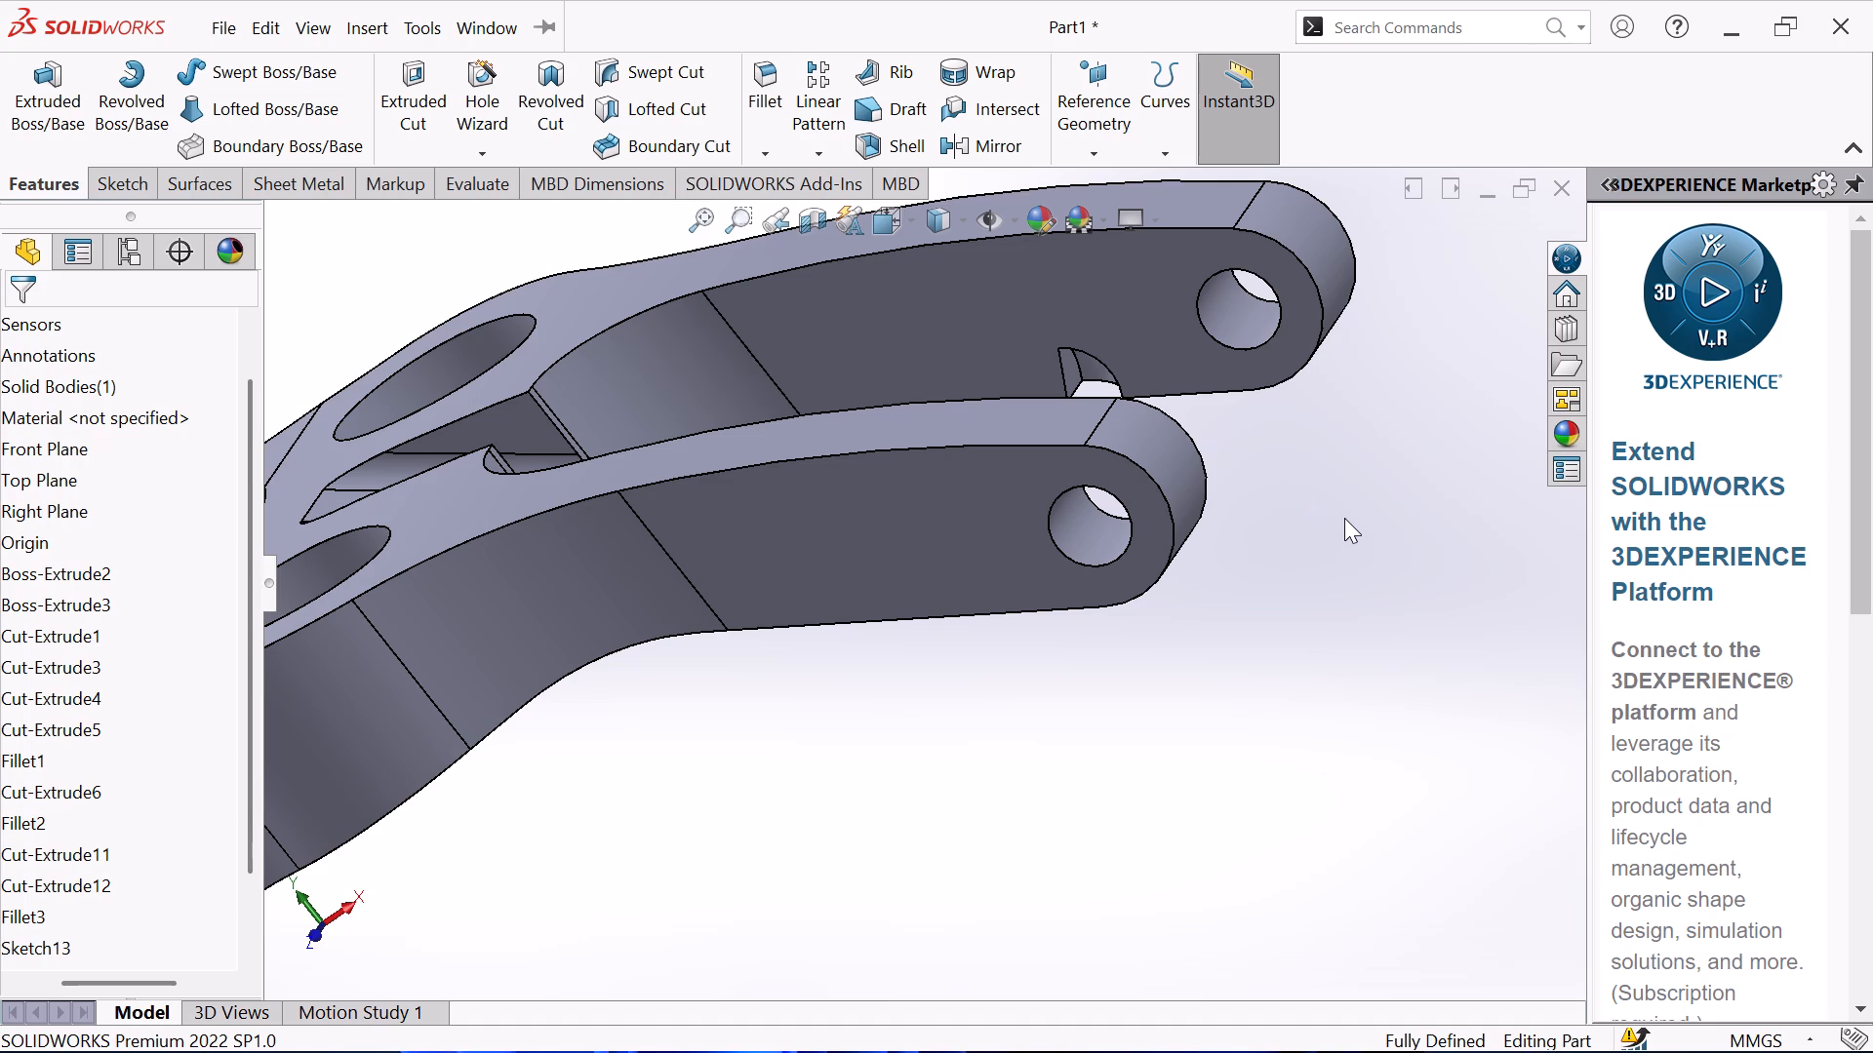
middle_drag(1344, 518, 1381, 311)
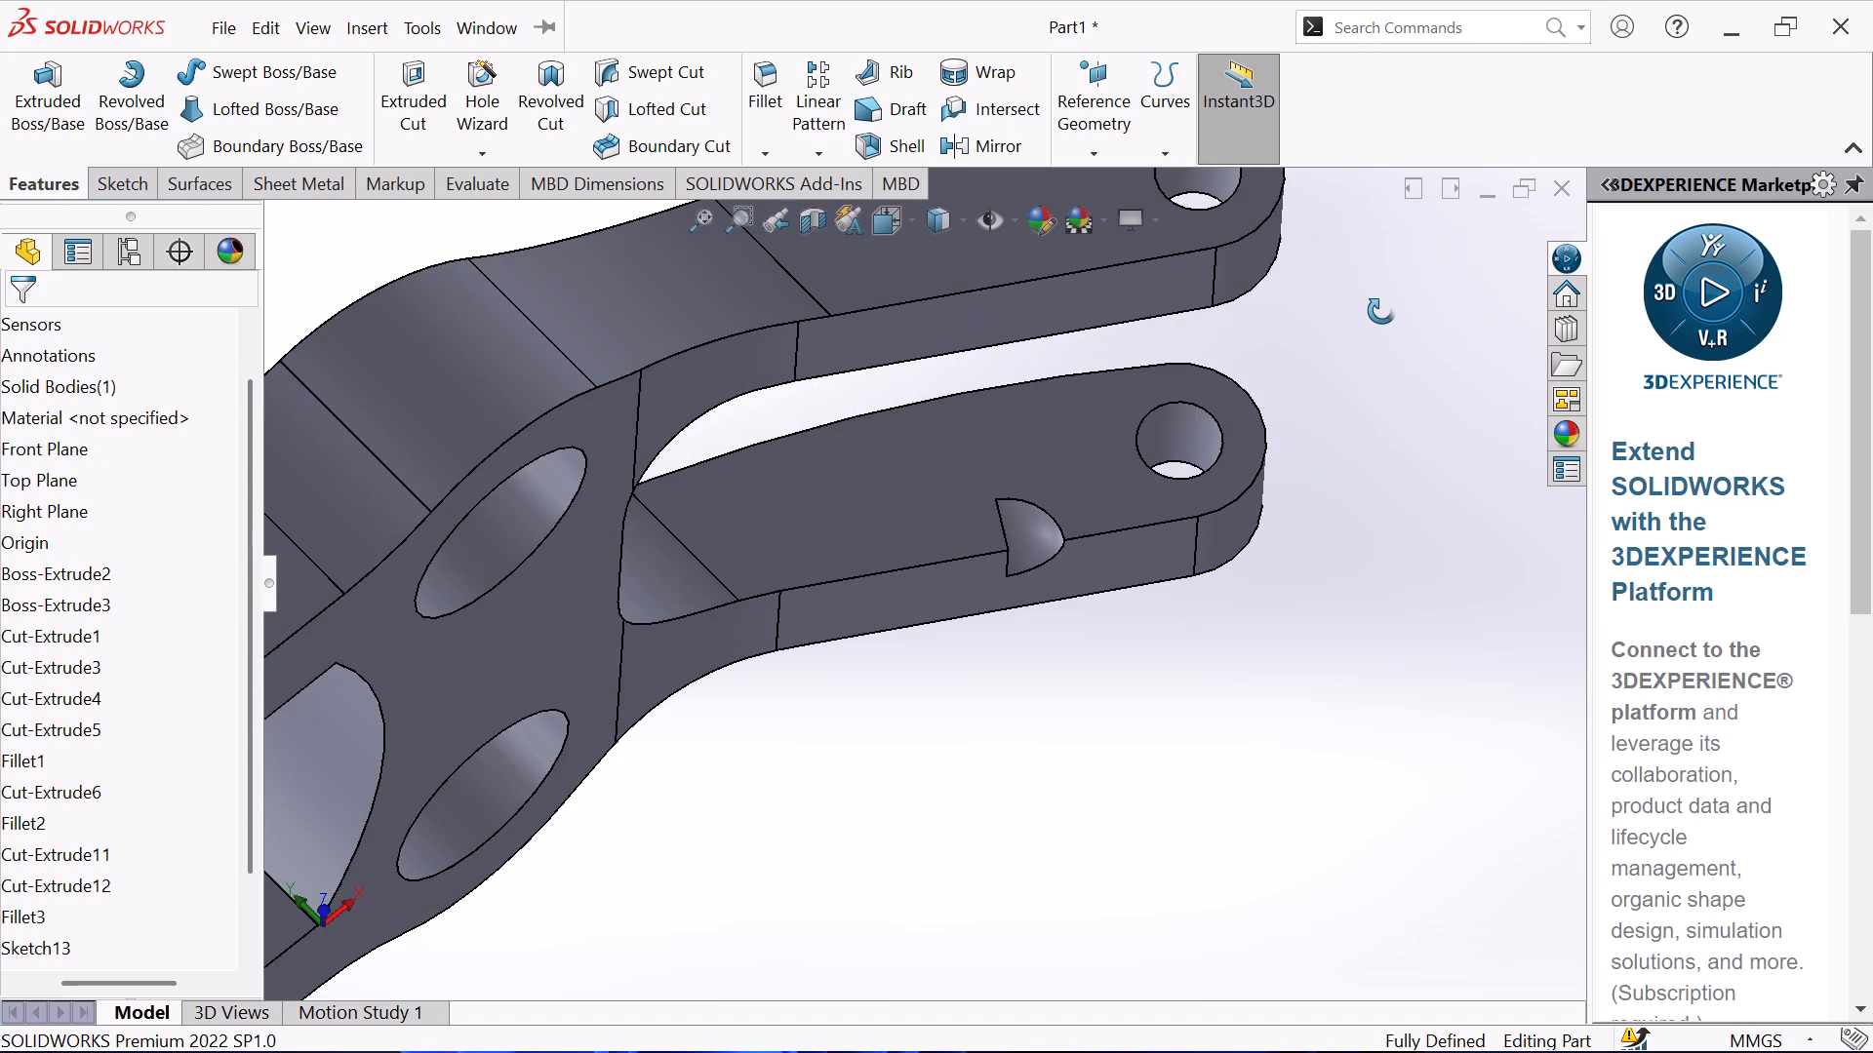
middle_drag(1381, 311, 1177, 746)
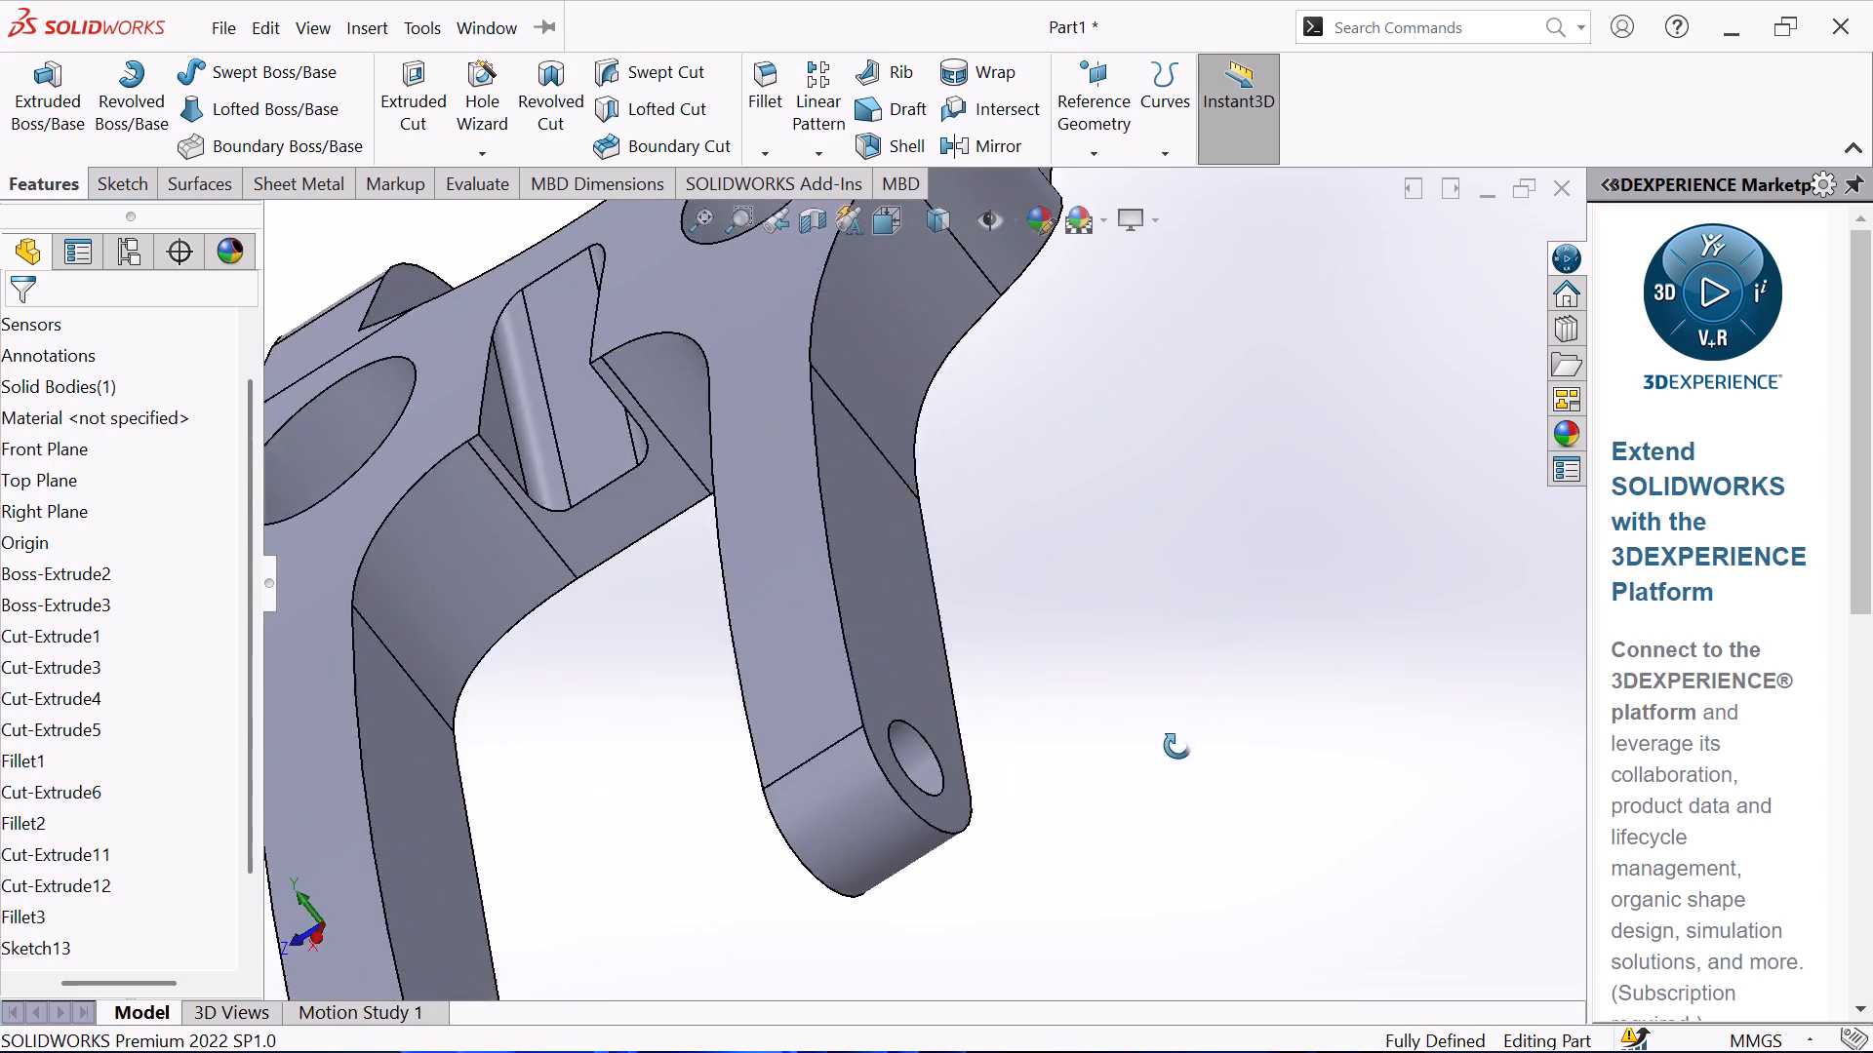
middle_drag(1177, 746, 1148, 637)
middle_drag(1181, 493, 1245, 361)
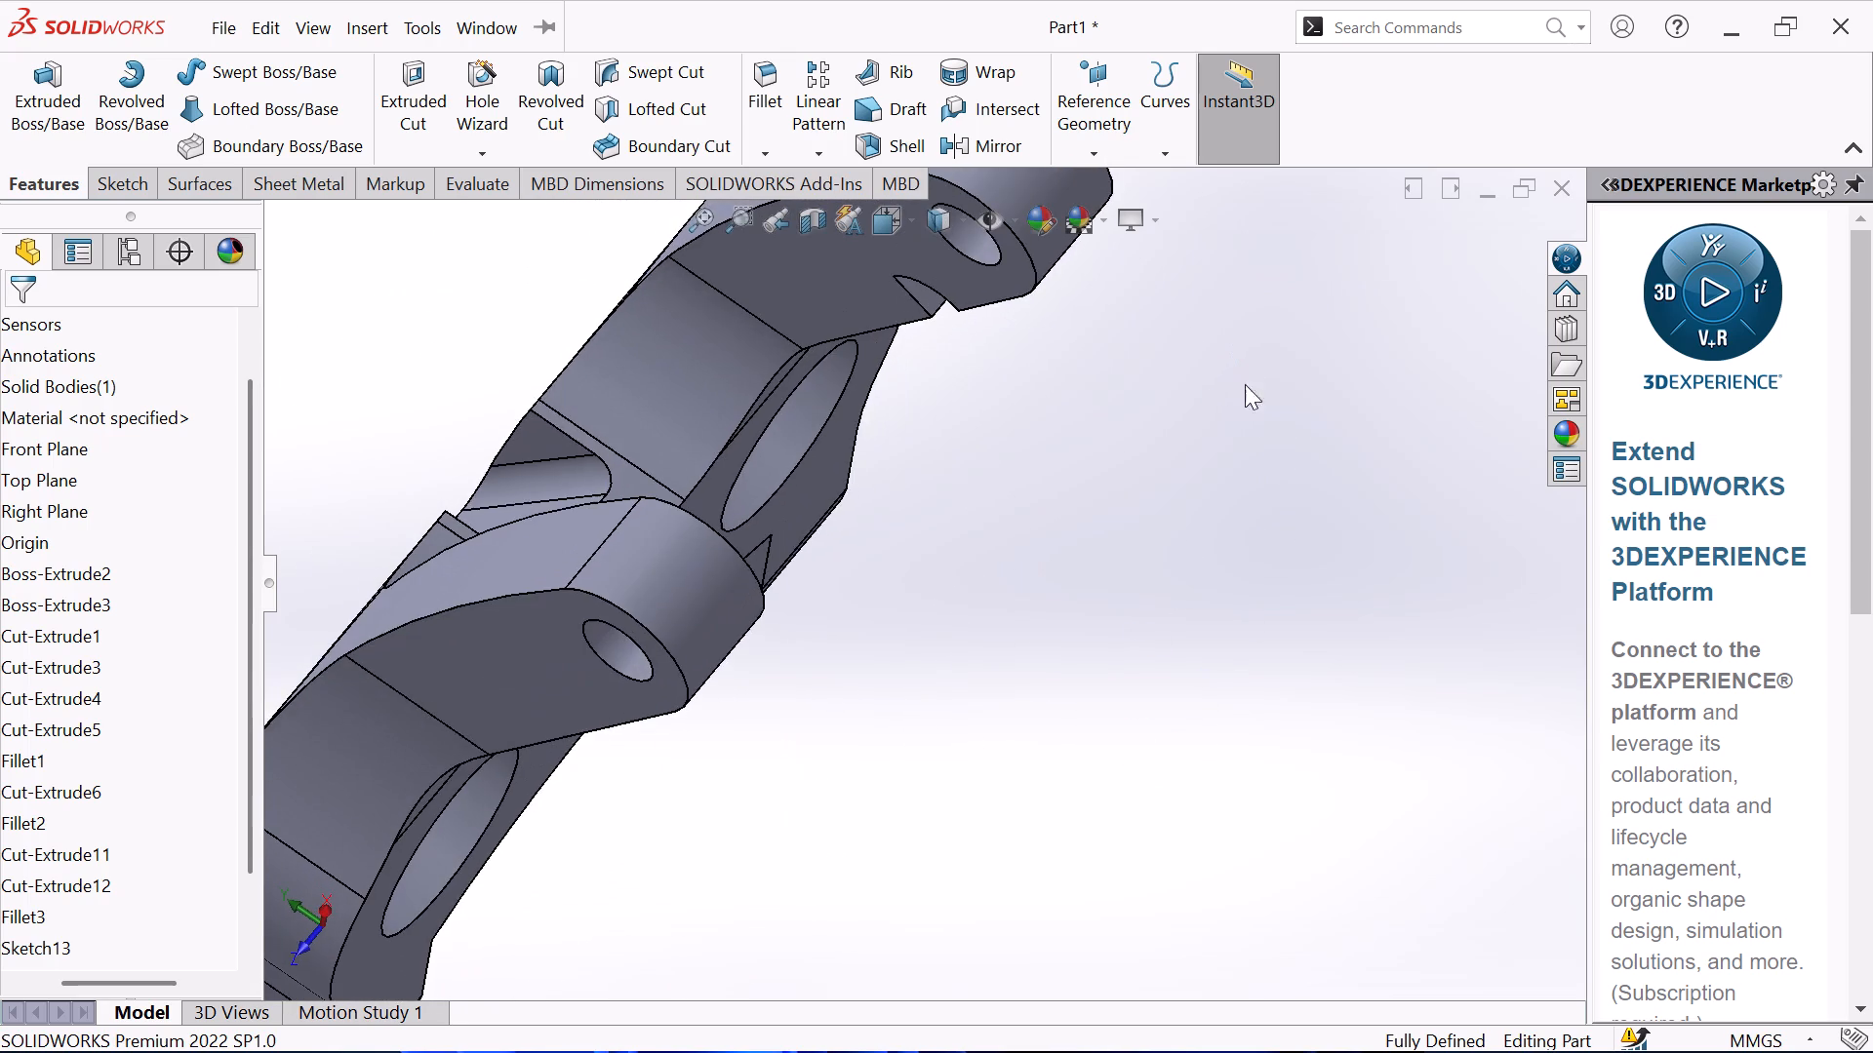
middle_drag(1100, 521, 1136, 357)
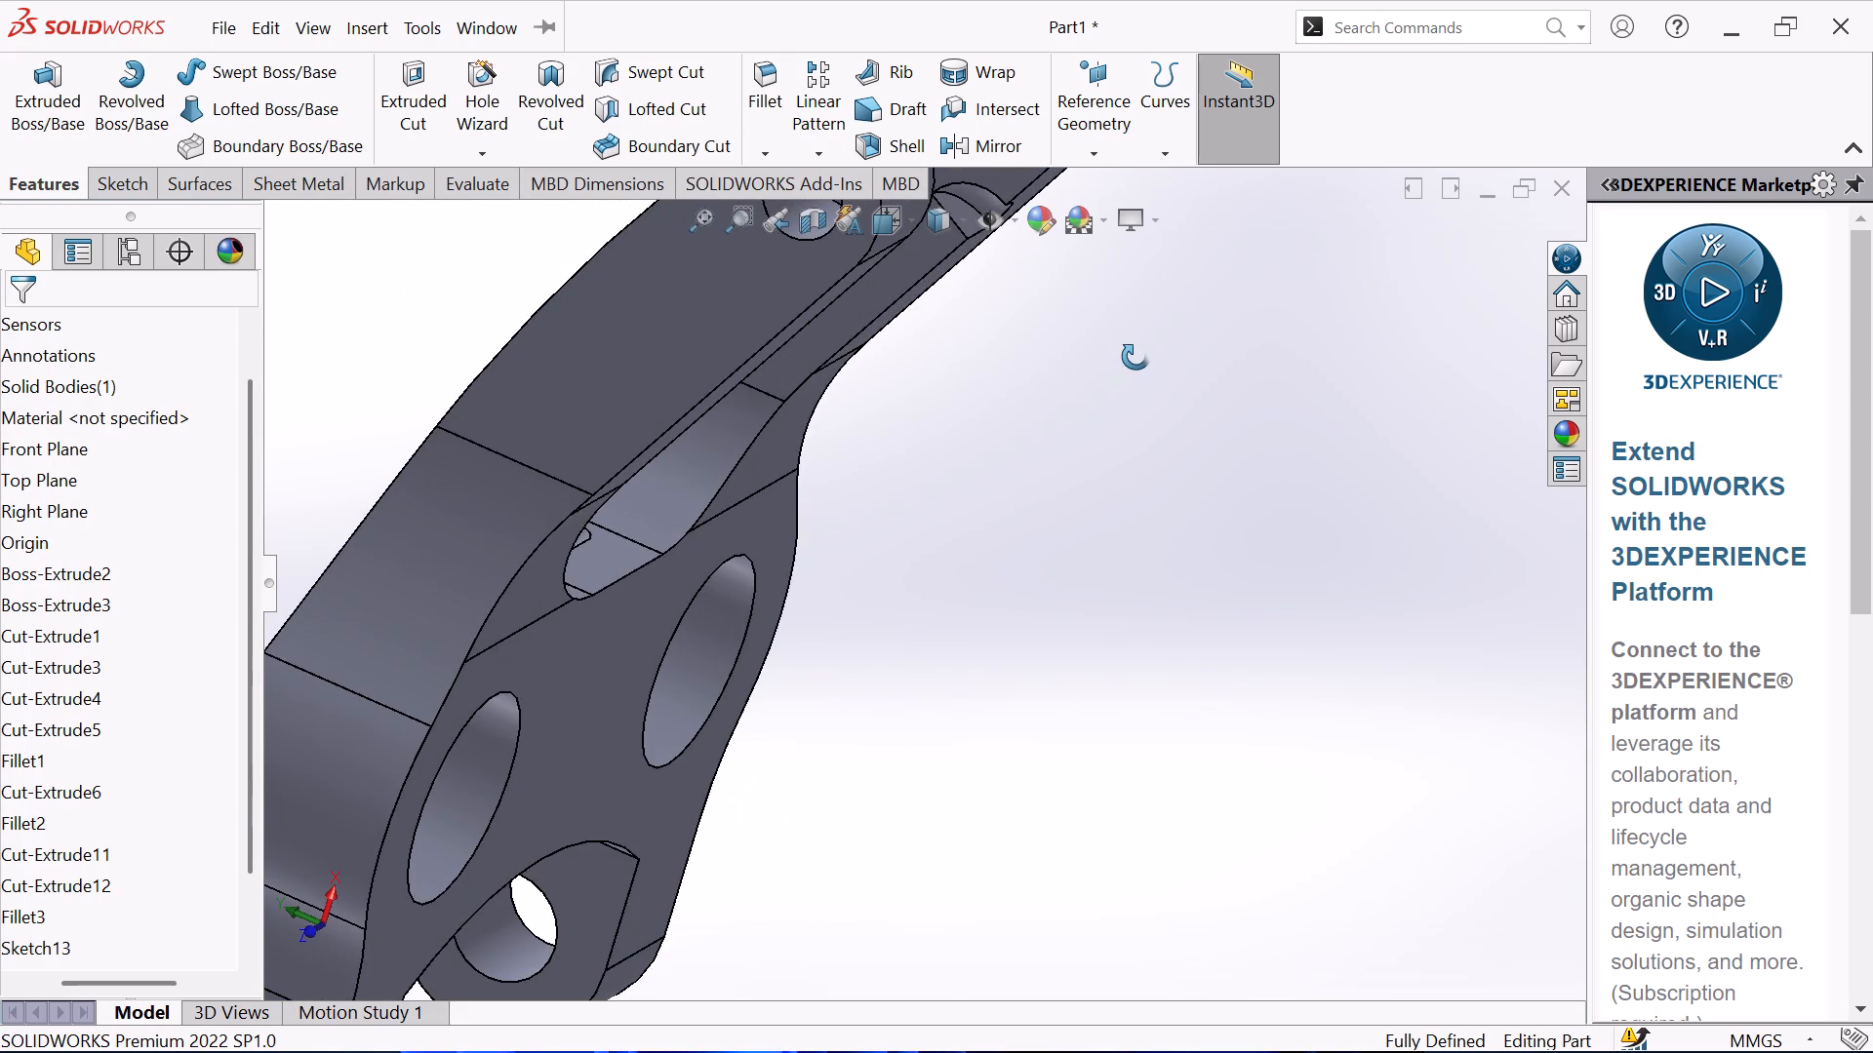
Start a sketch on the far fork arm's inner face and convert the arm's straight lower edge into a sketch line.
middle_drag(1136, 357, 957, 712)
middle_click(955, 715)
middle_drag(942, 729, 925, 744)
scroll(773, 748, up, 2)
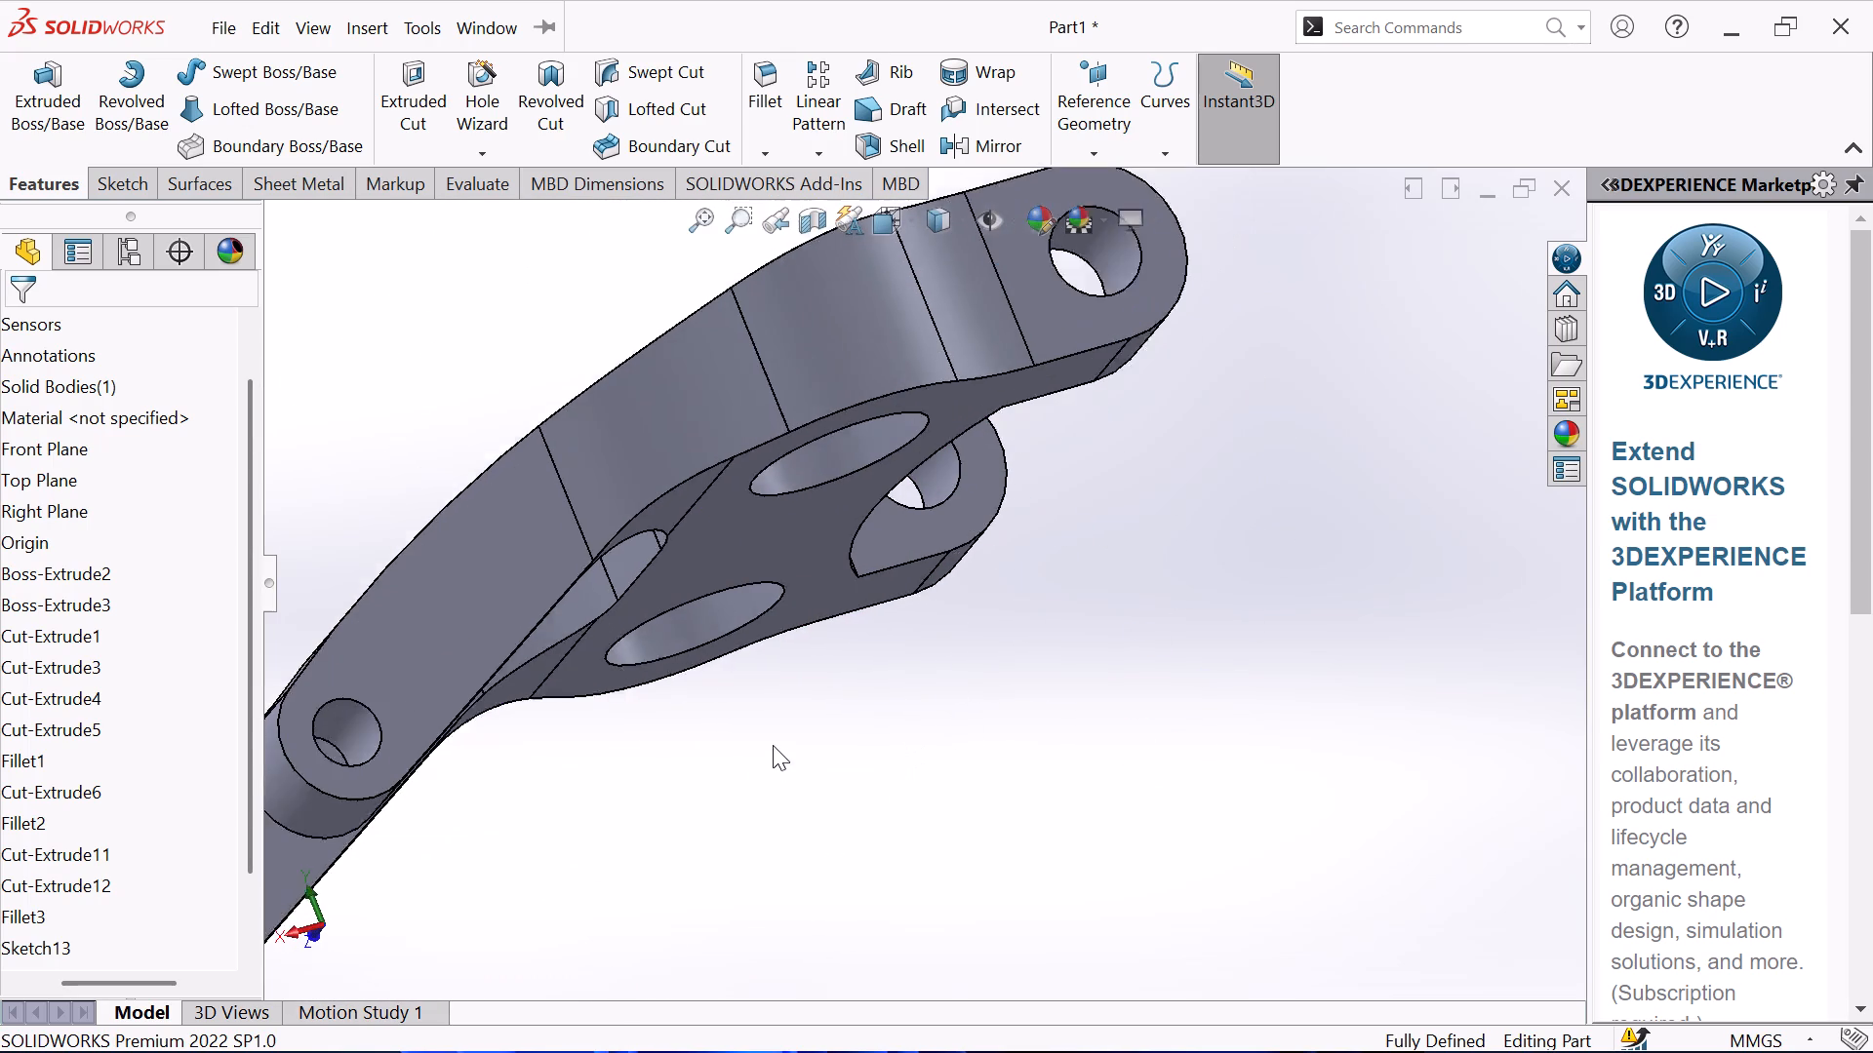
scroll(773, 745, up, 1)
click(490, 772)
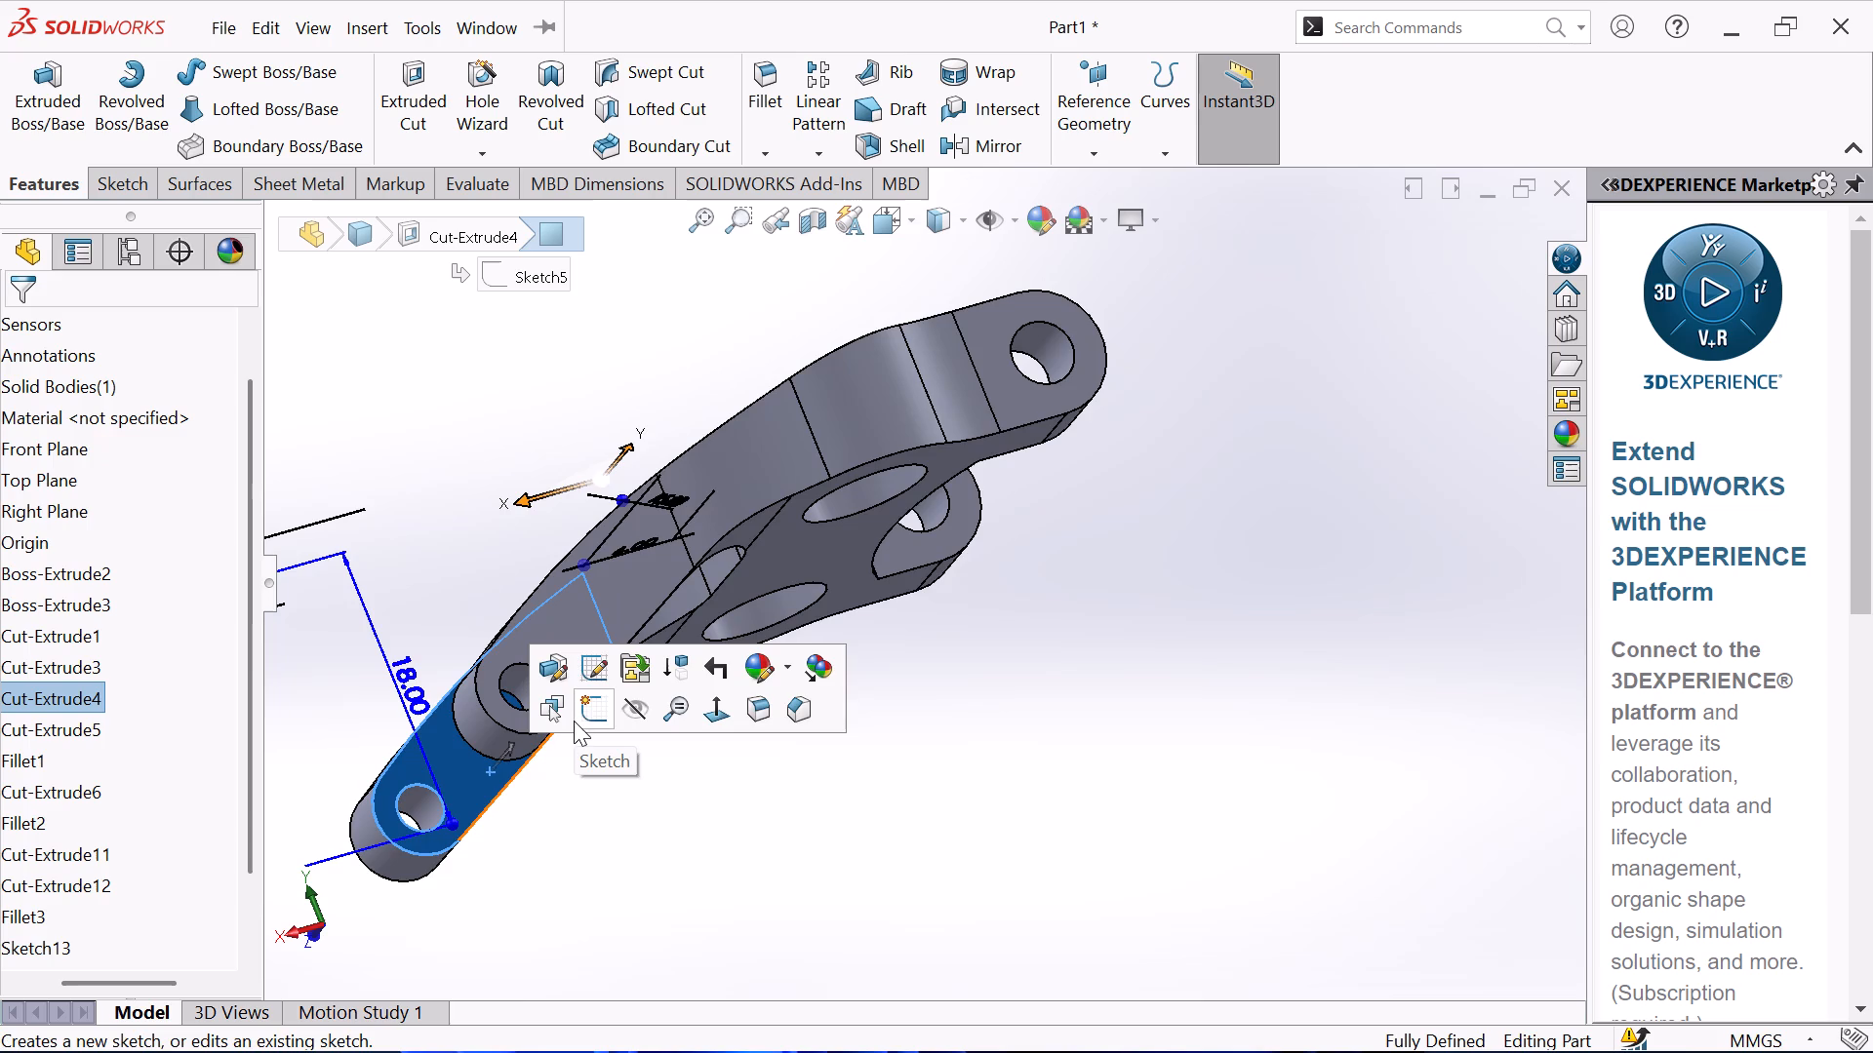
click(581, 716)
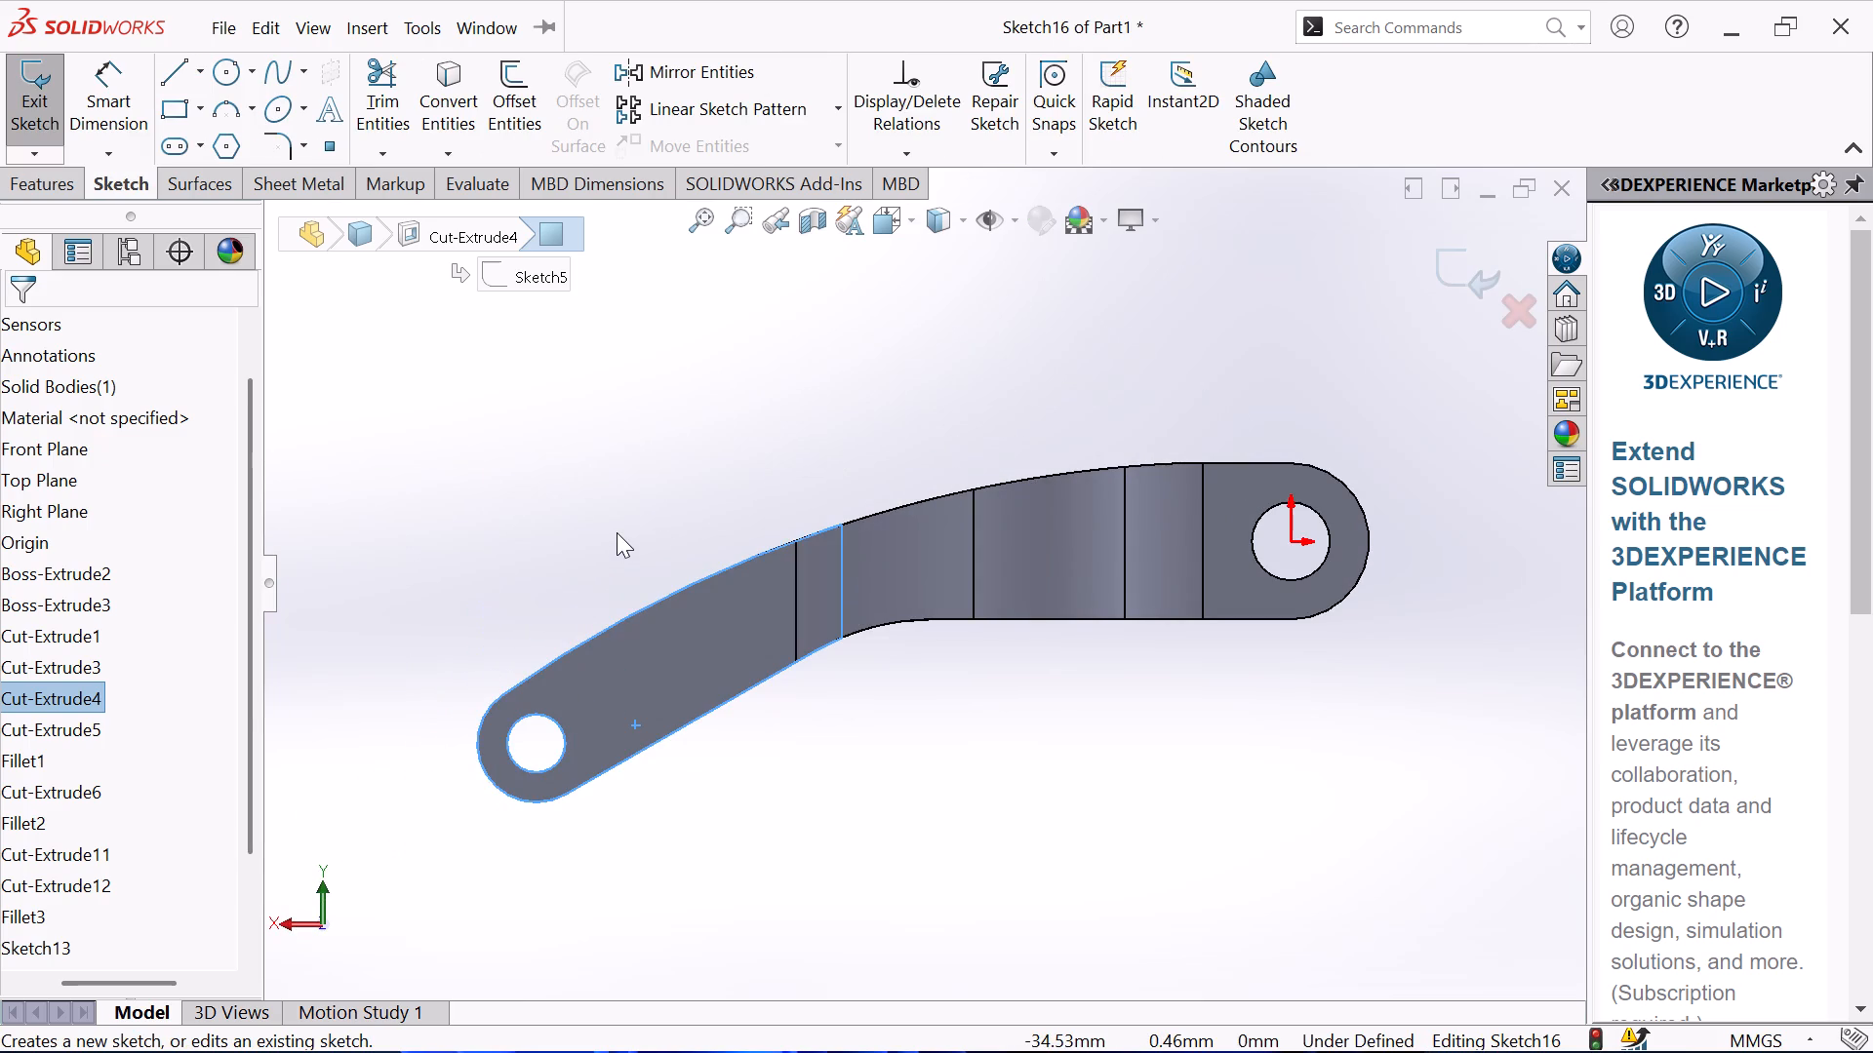
click(617, 532)
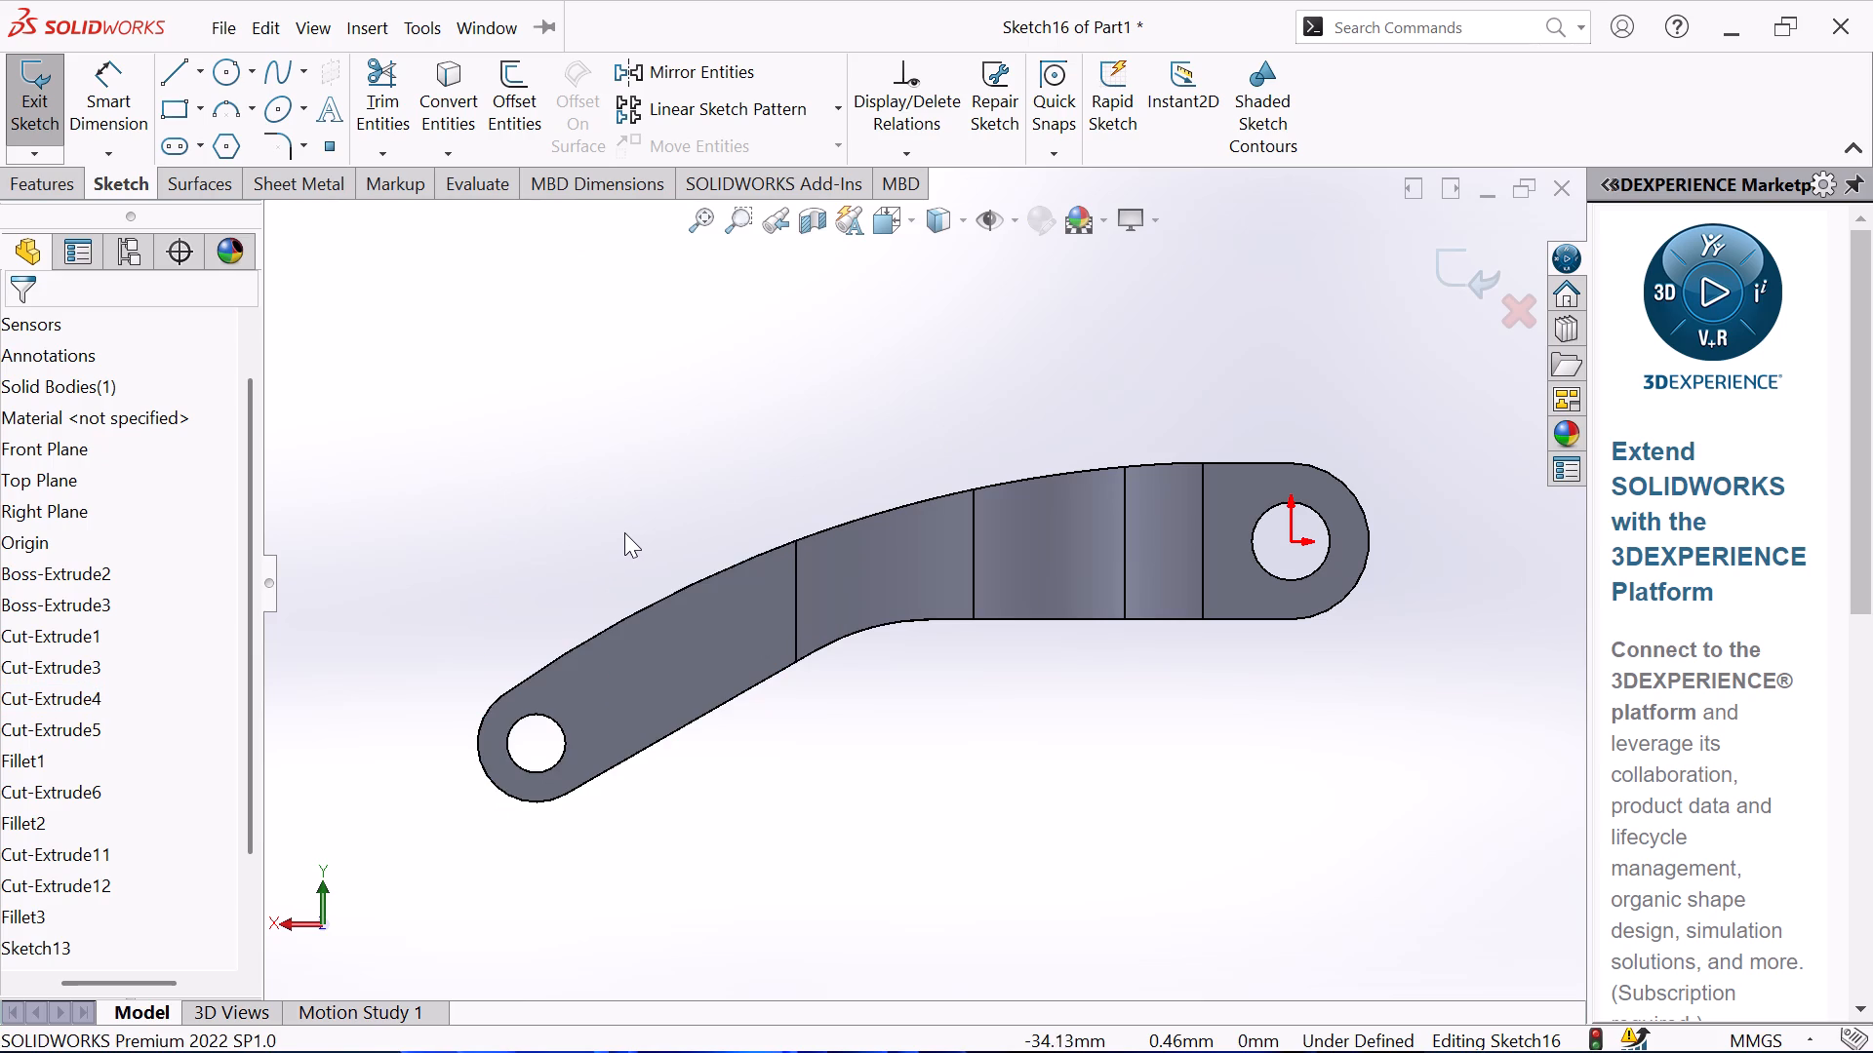
click(770, 679)
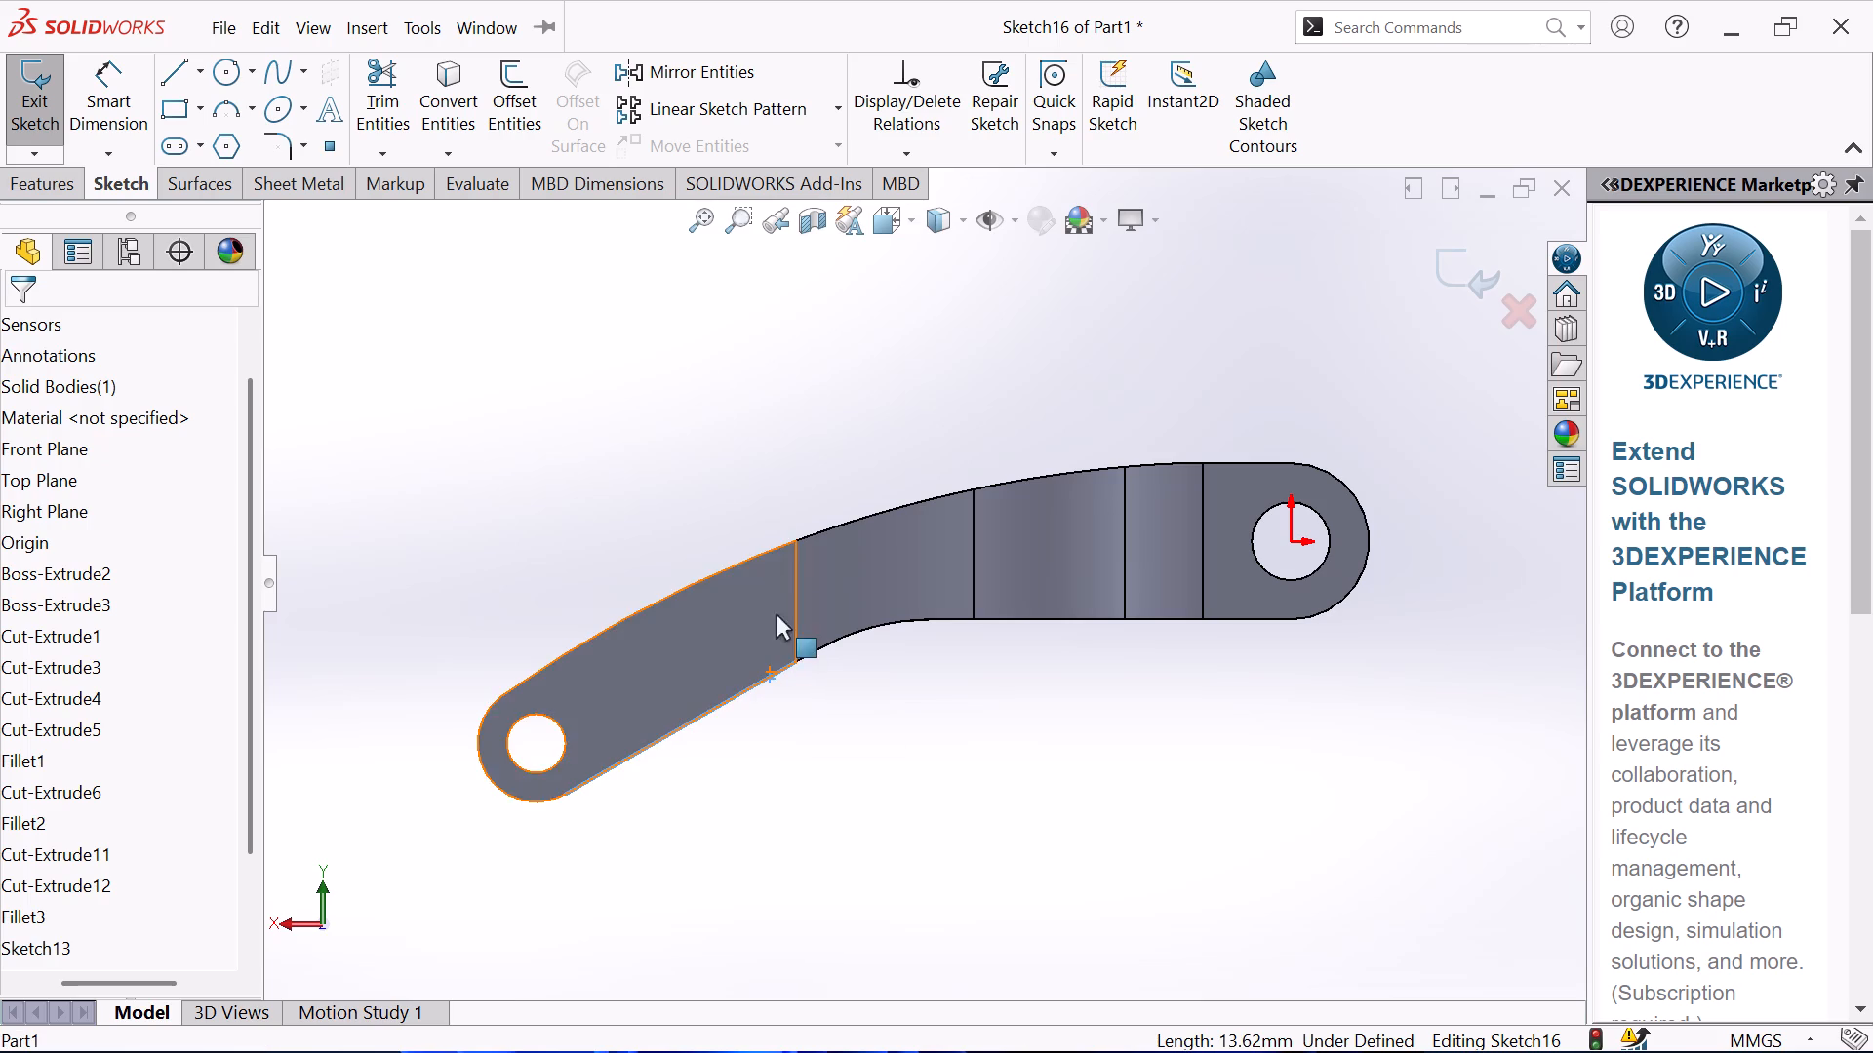
click(459, 110)
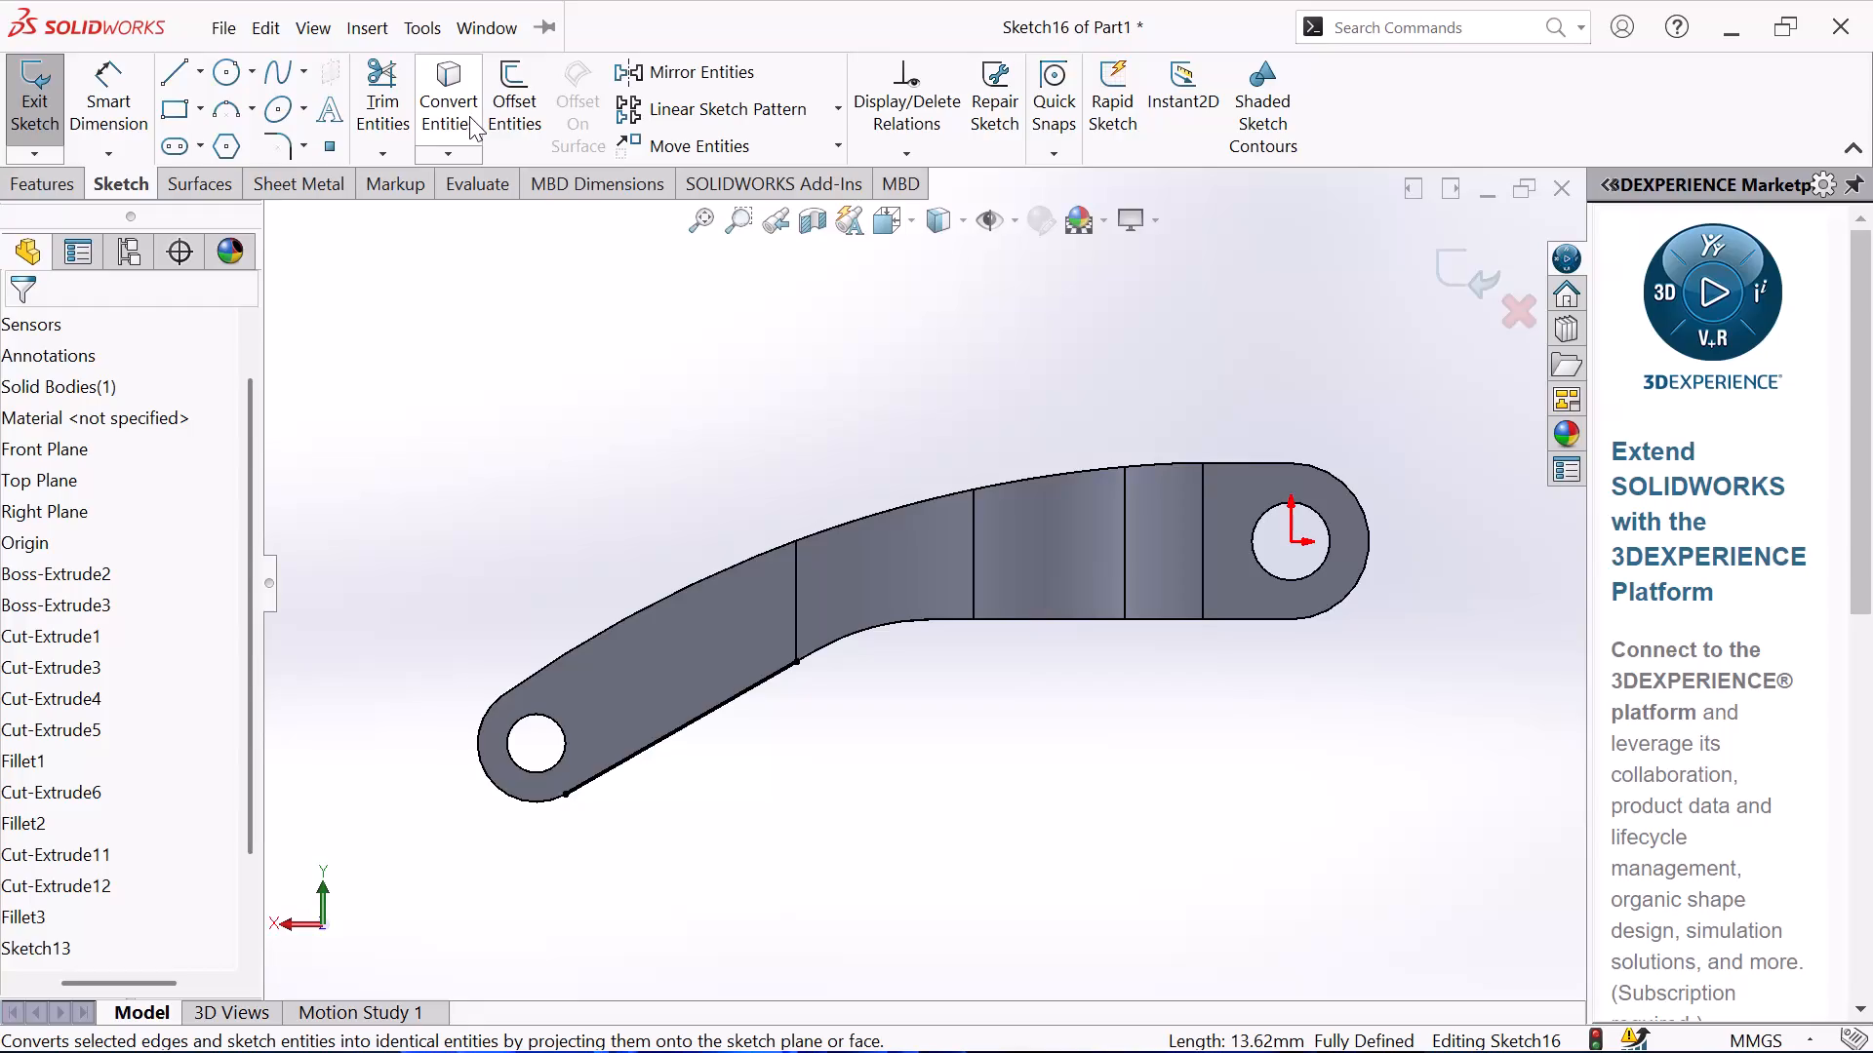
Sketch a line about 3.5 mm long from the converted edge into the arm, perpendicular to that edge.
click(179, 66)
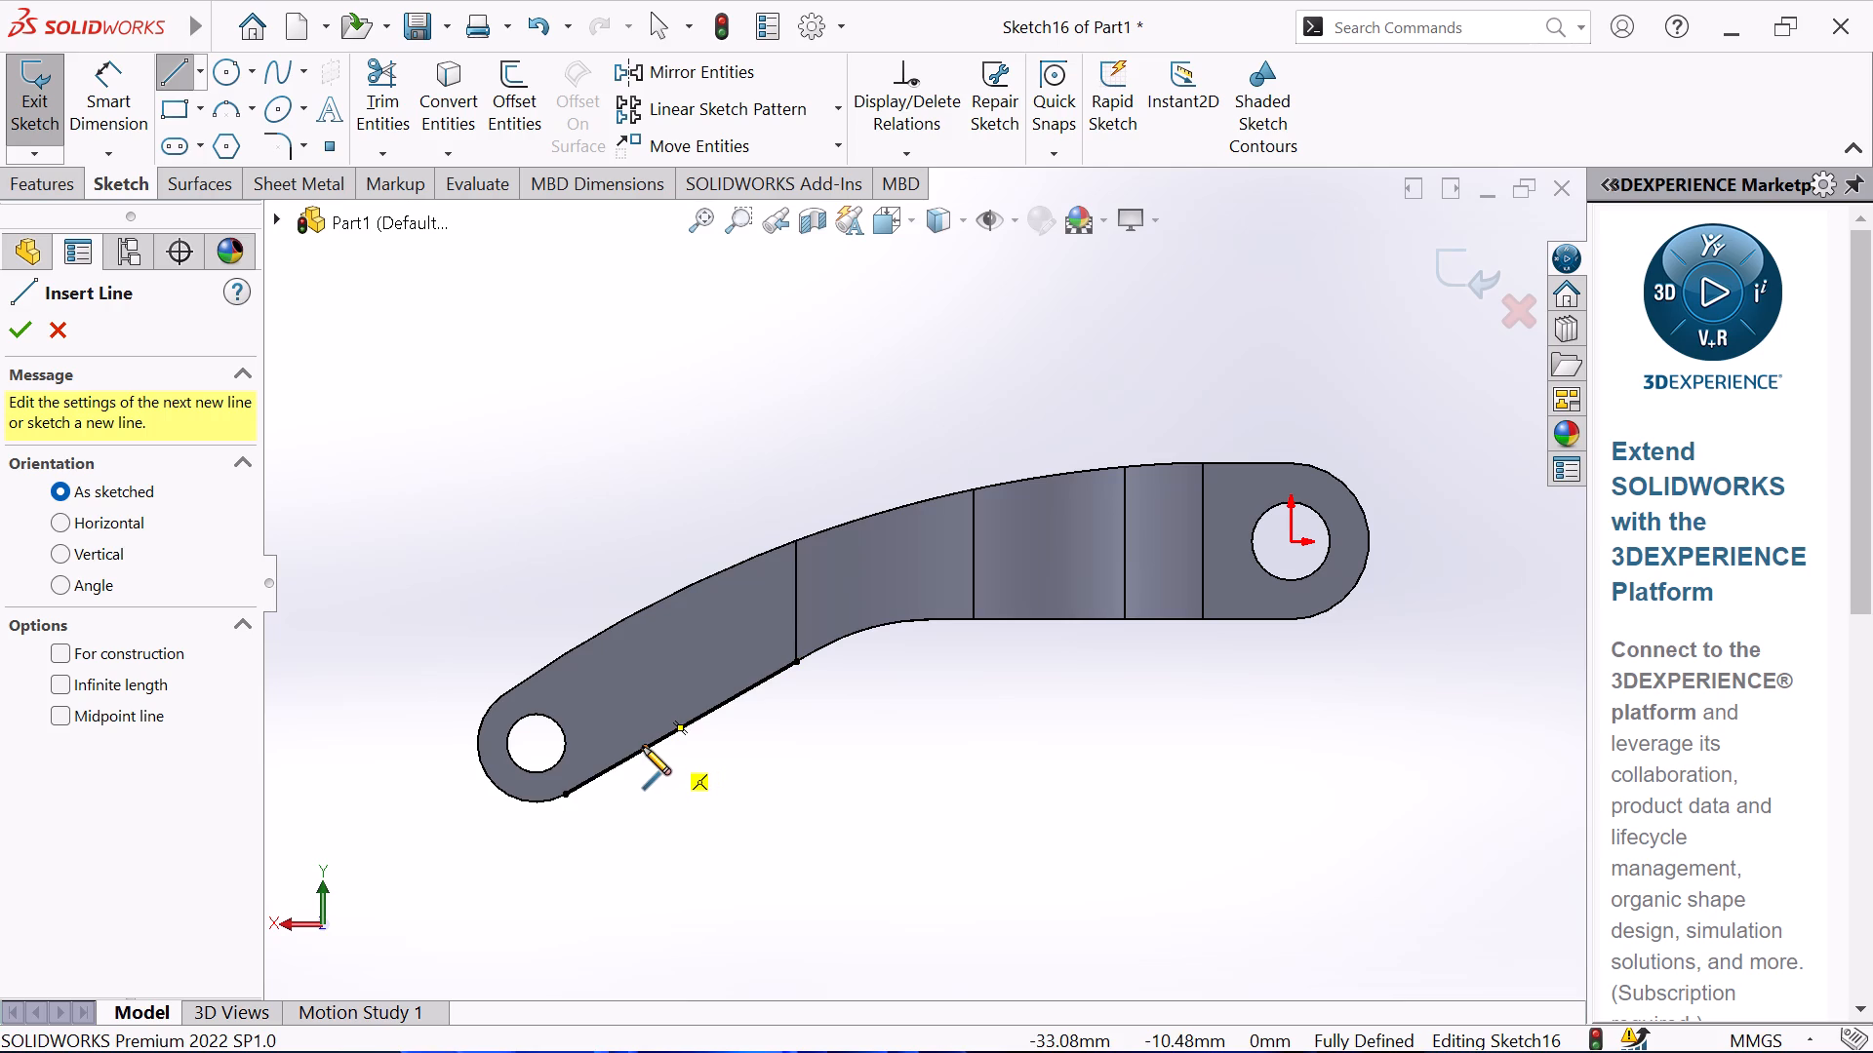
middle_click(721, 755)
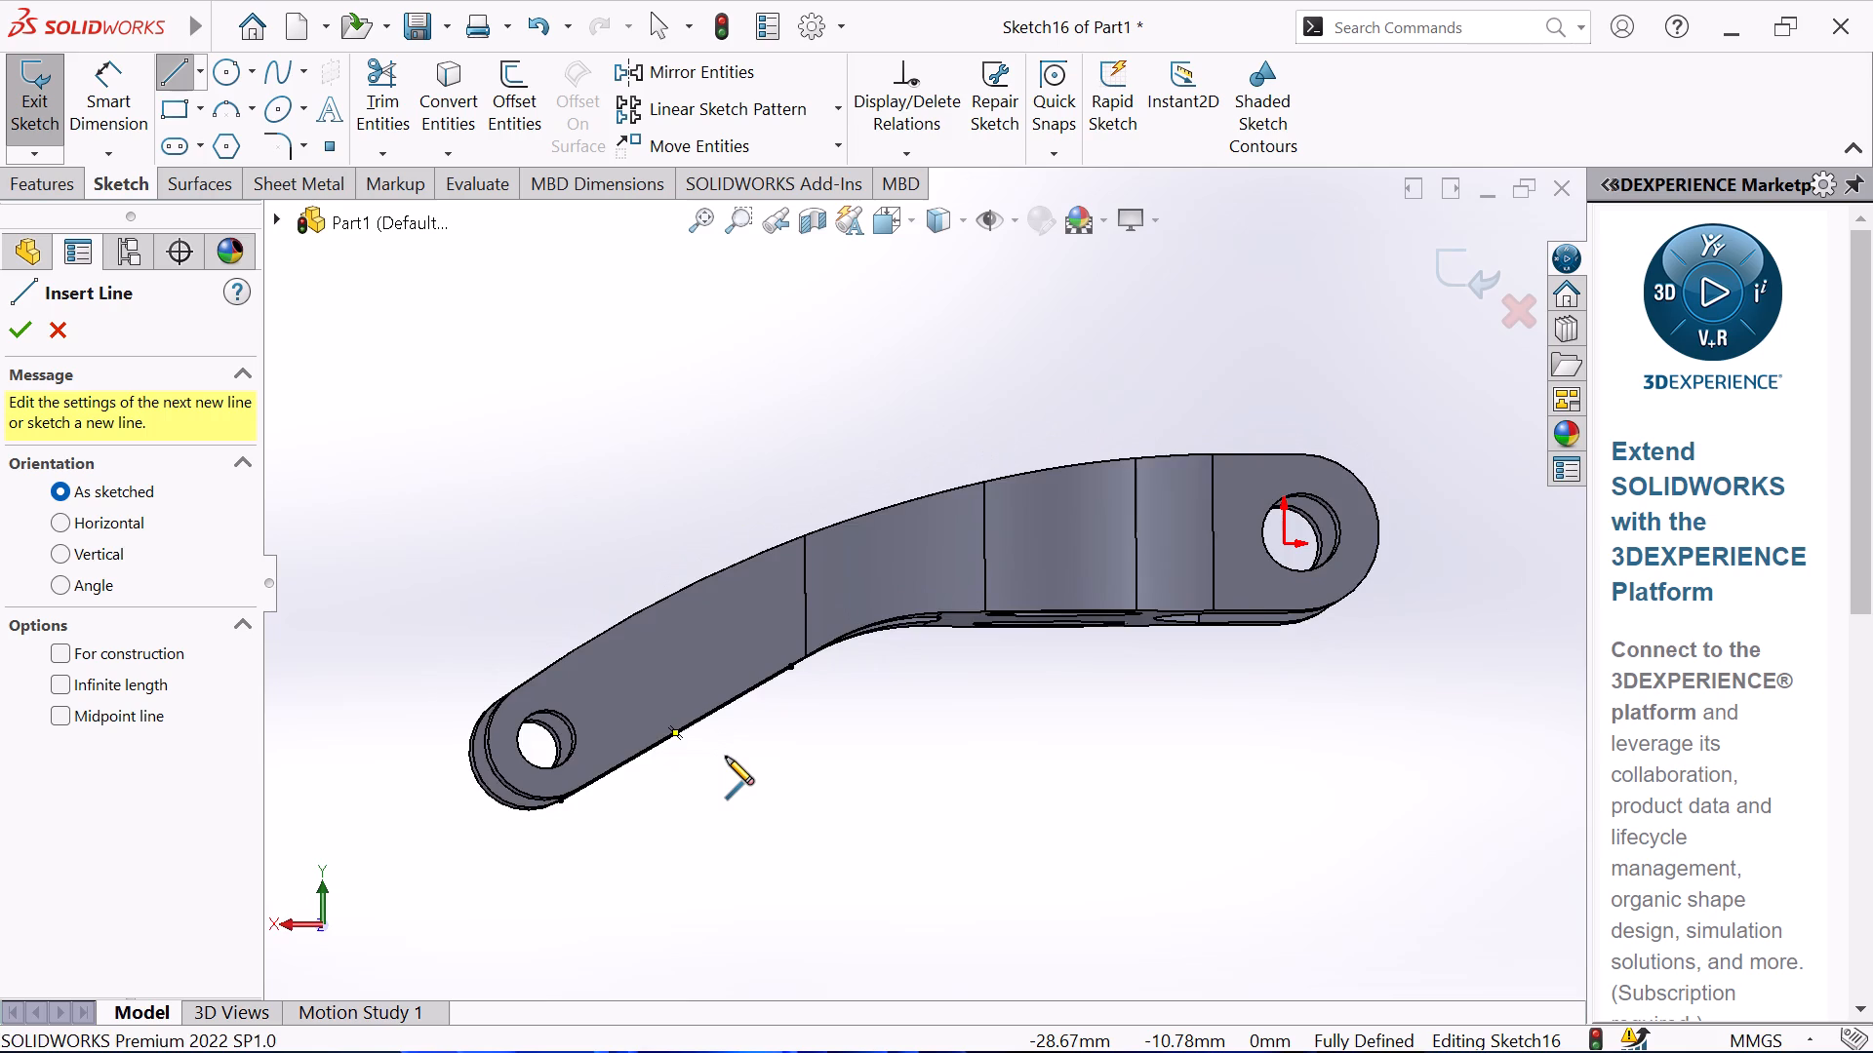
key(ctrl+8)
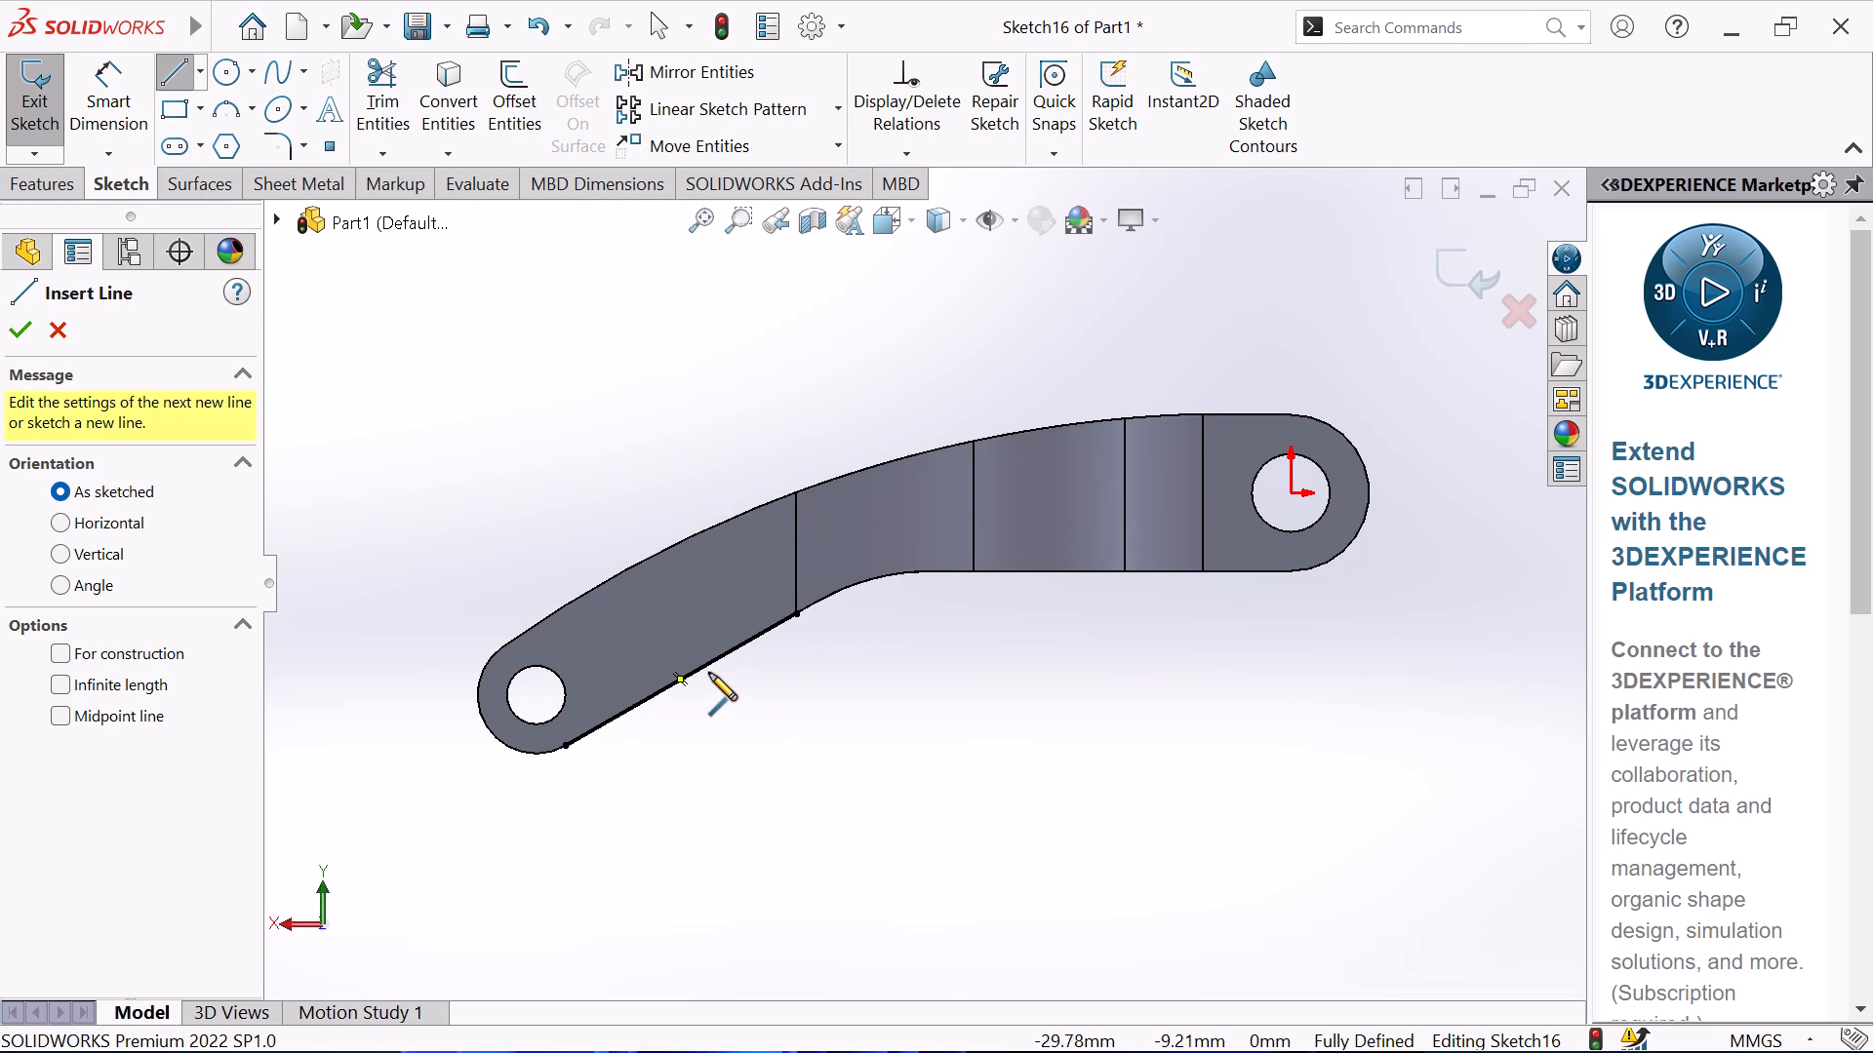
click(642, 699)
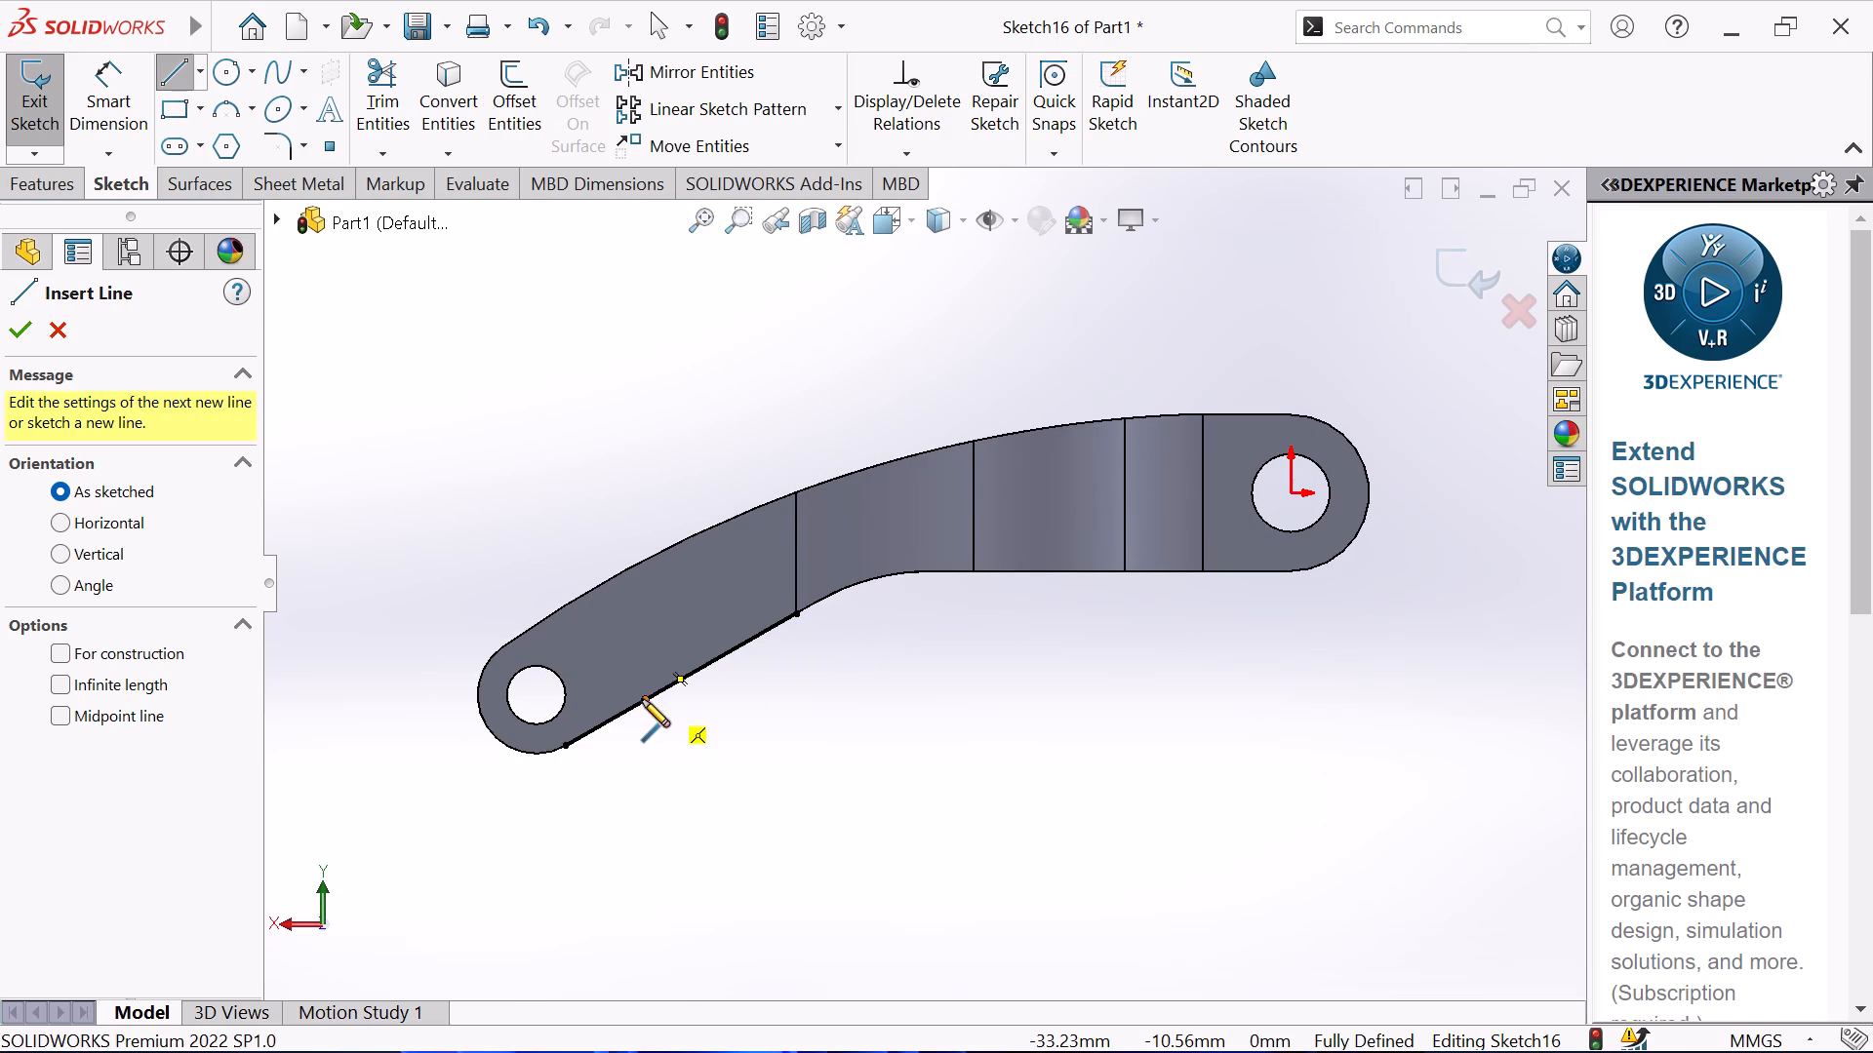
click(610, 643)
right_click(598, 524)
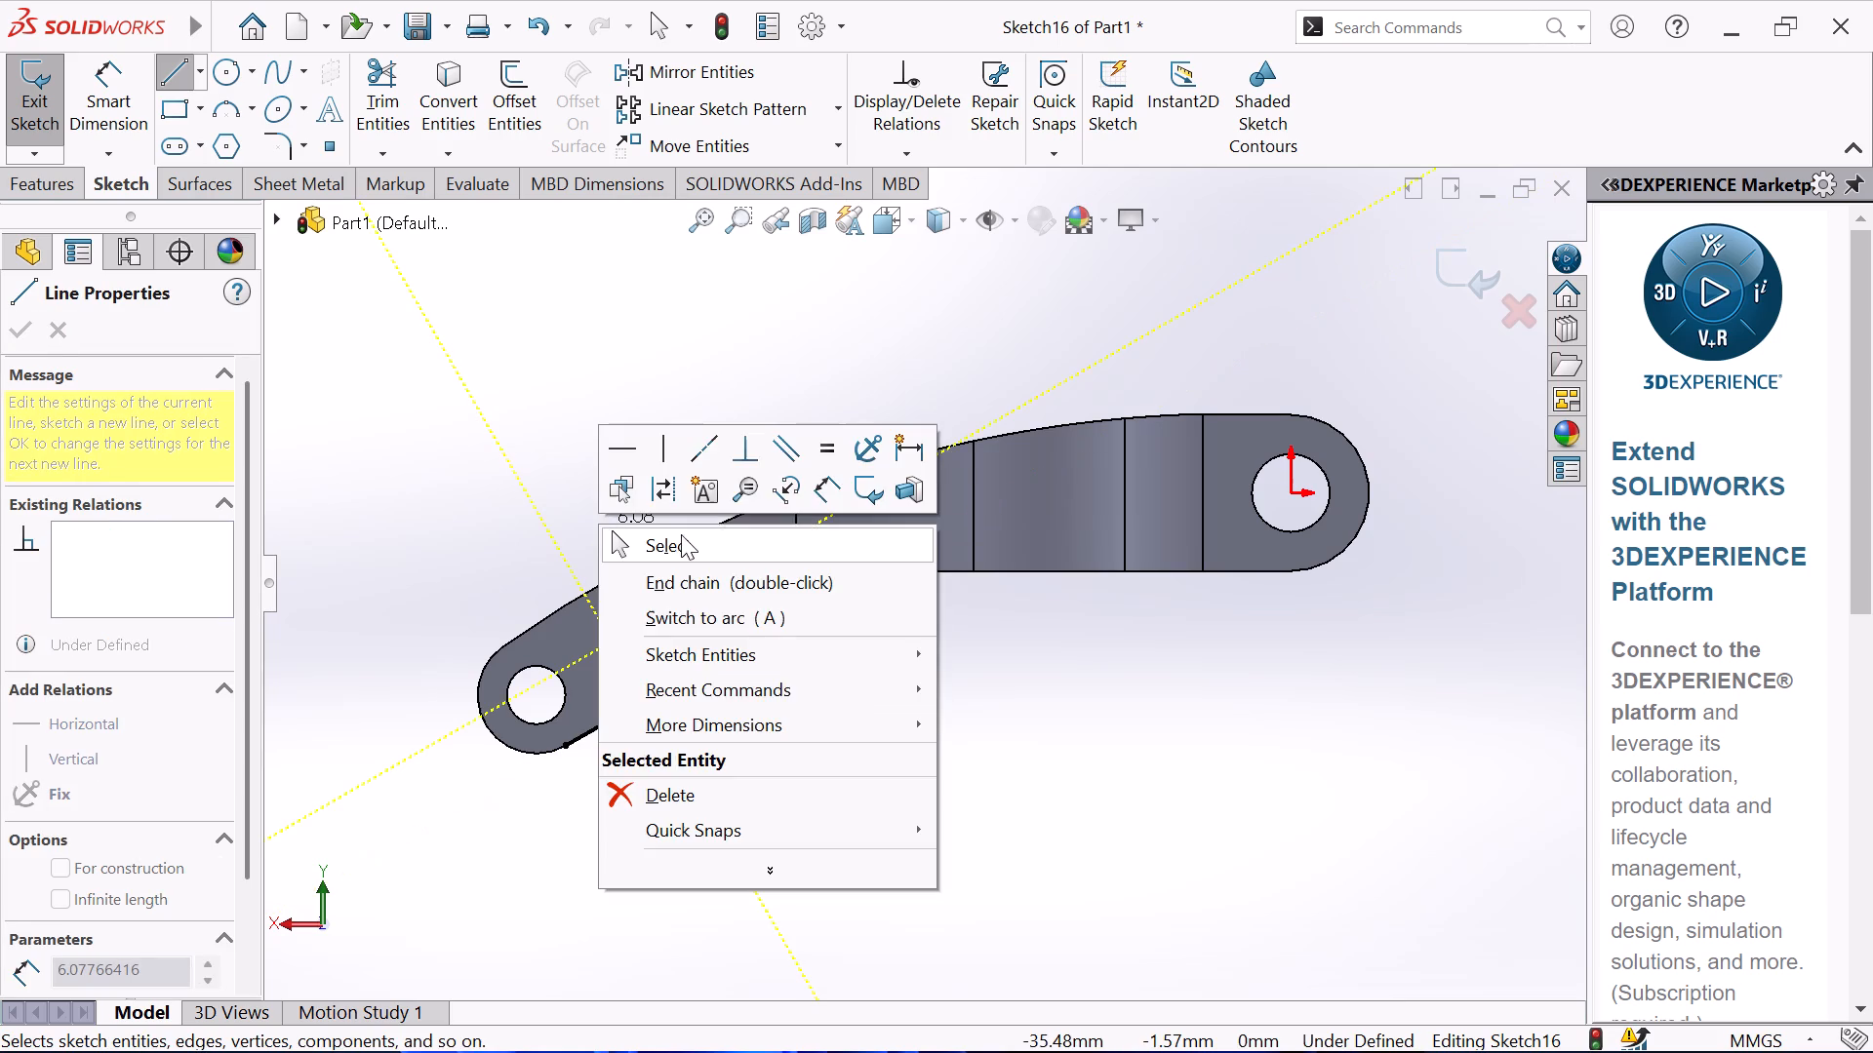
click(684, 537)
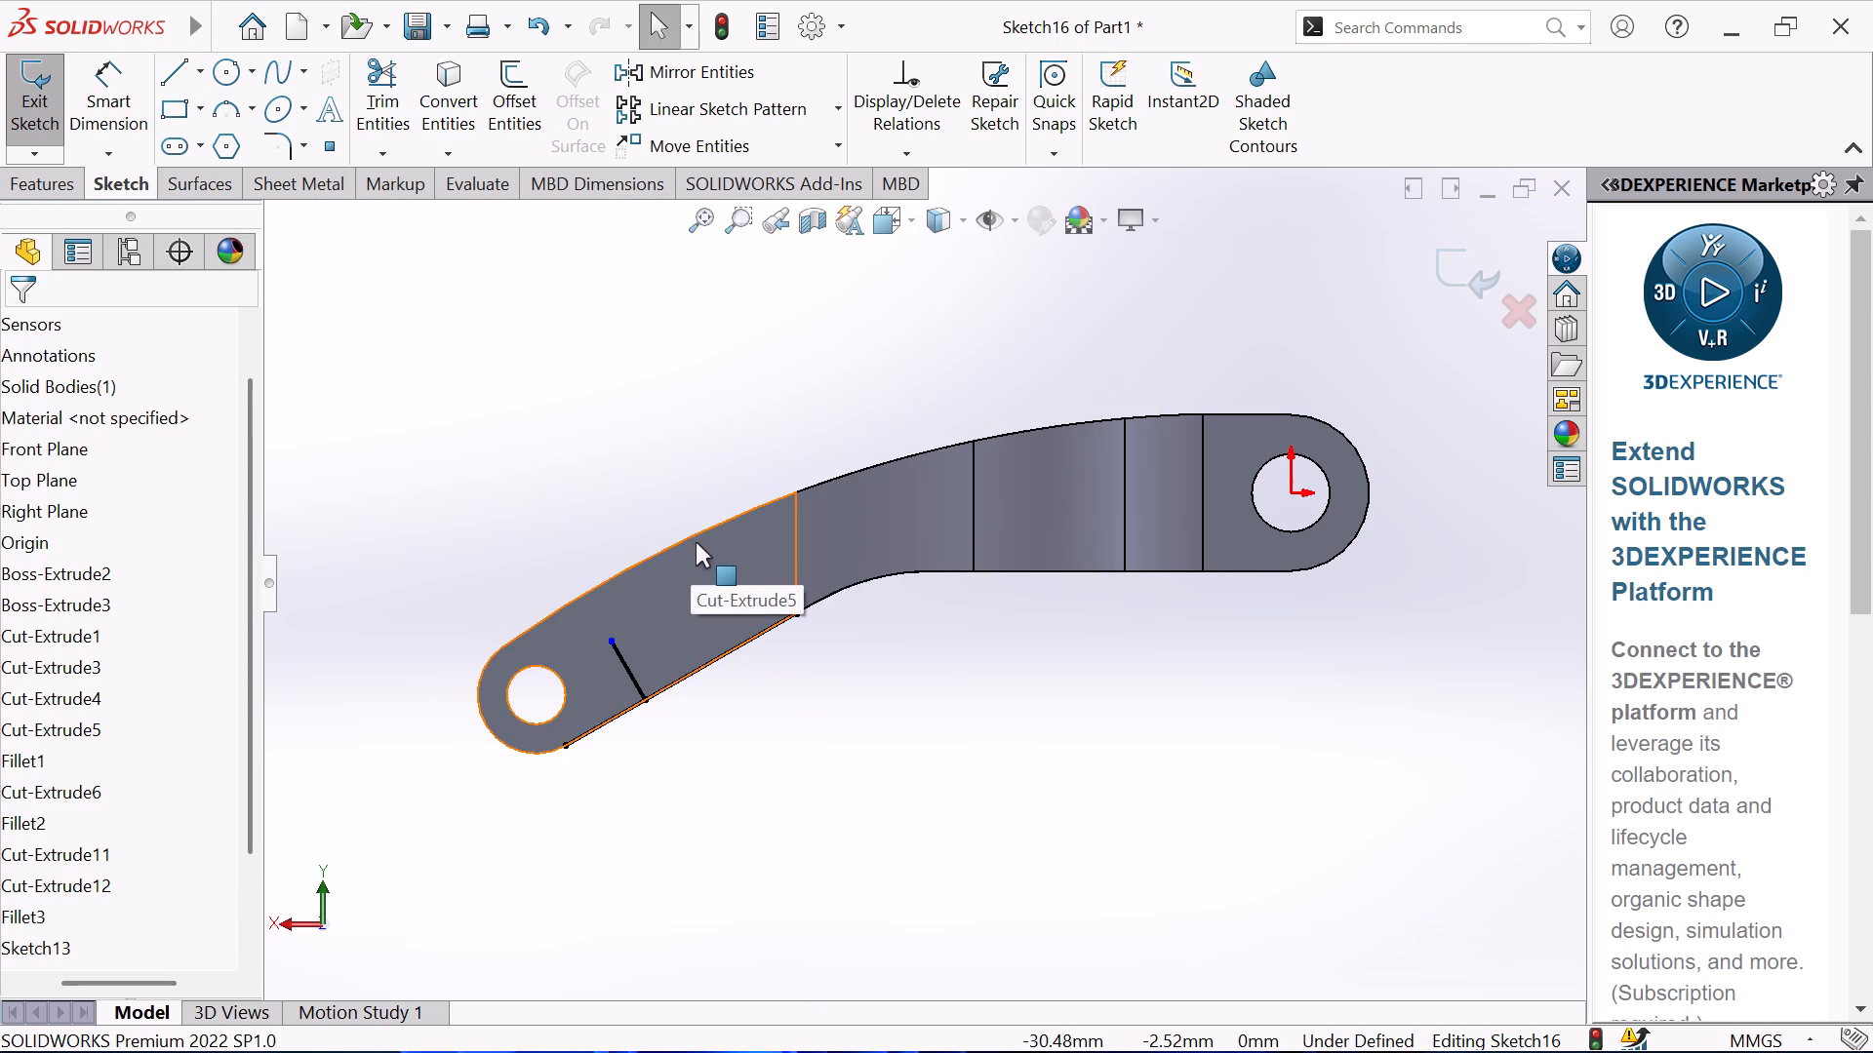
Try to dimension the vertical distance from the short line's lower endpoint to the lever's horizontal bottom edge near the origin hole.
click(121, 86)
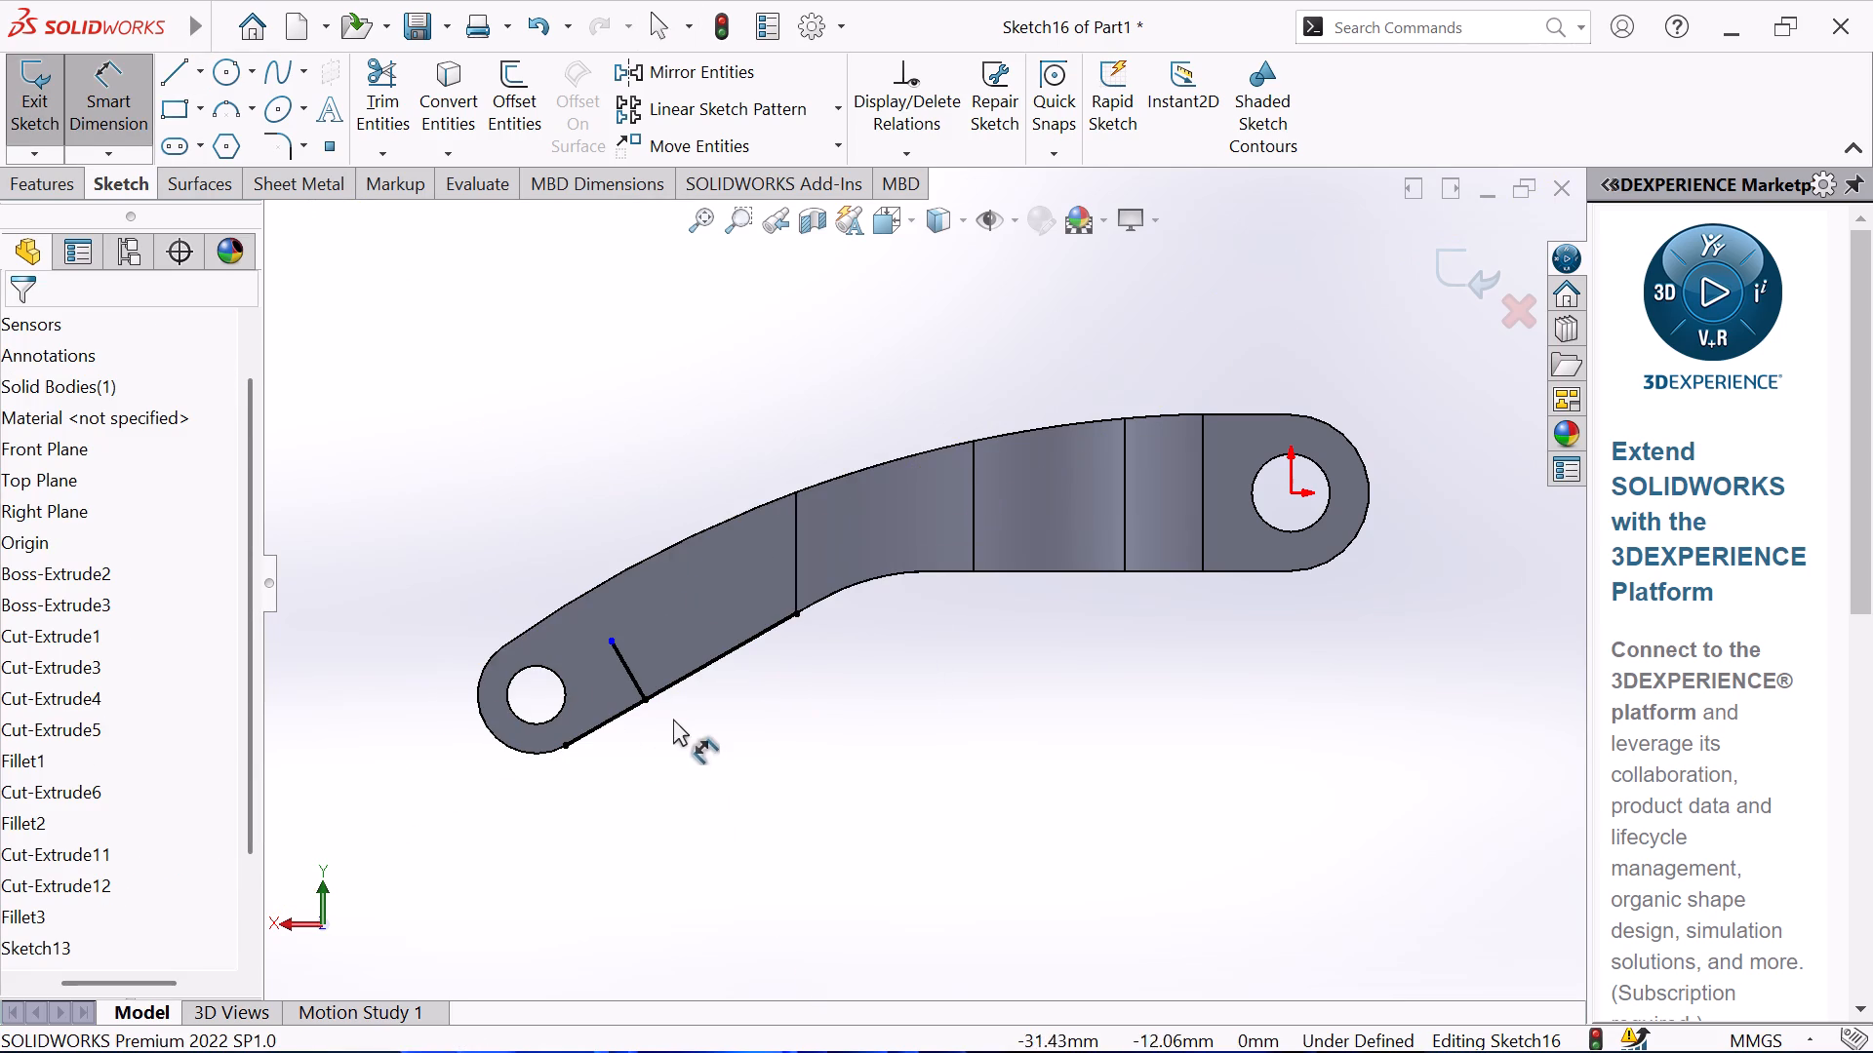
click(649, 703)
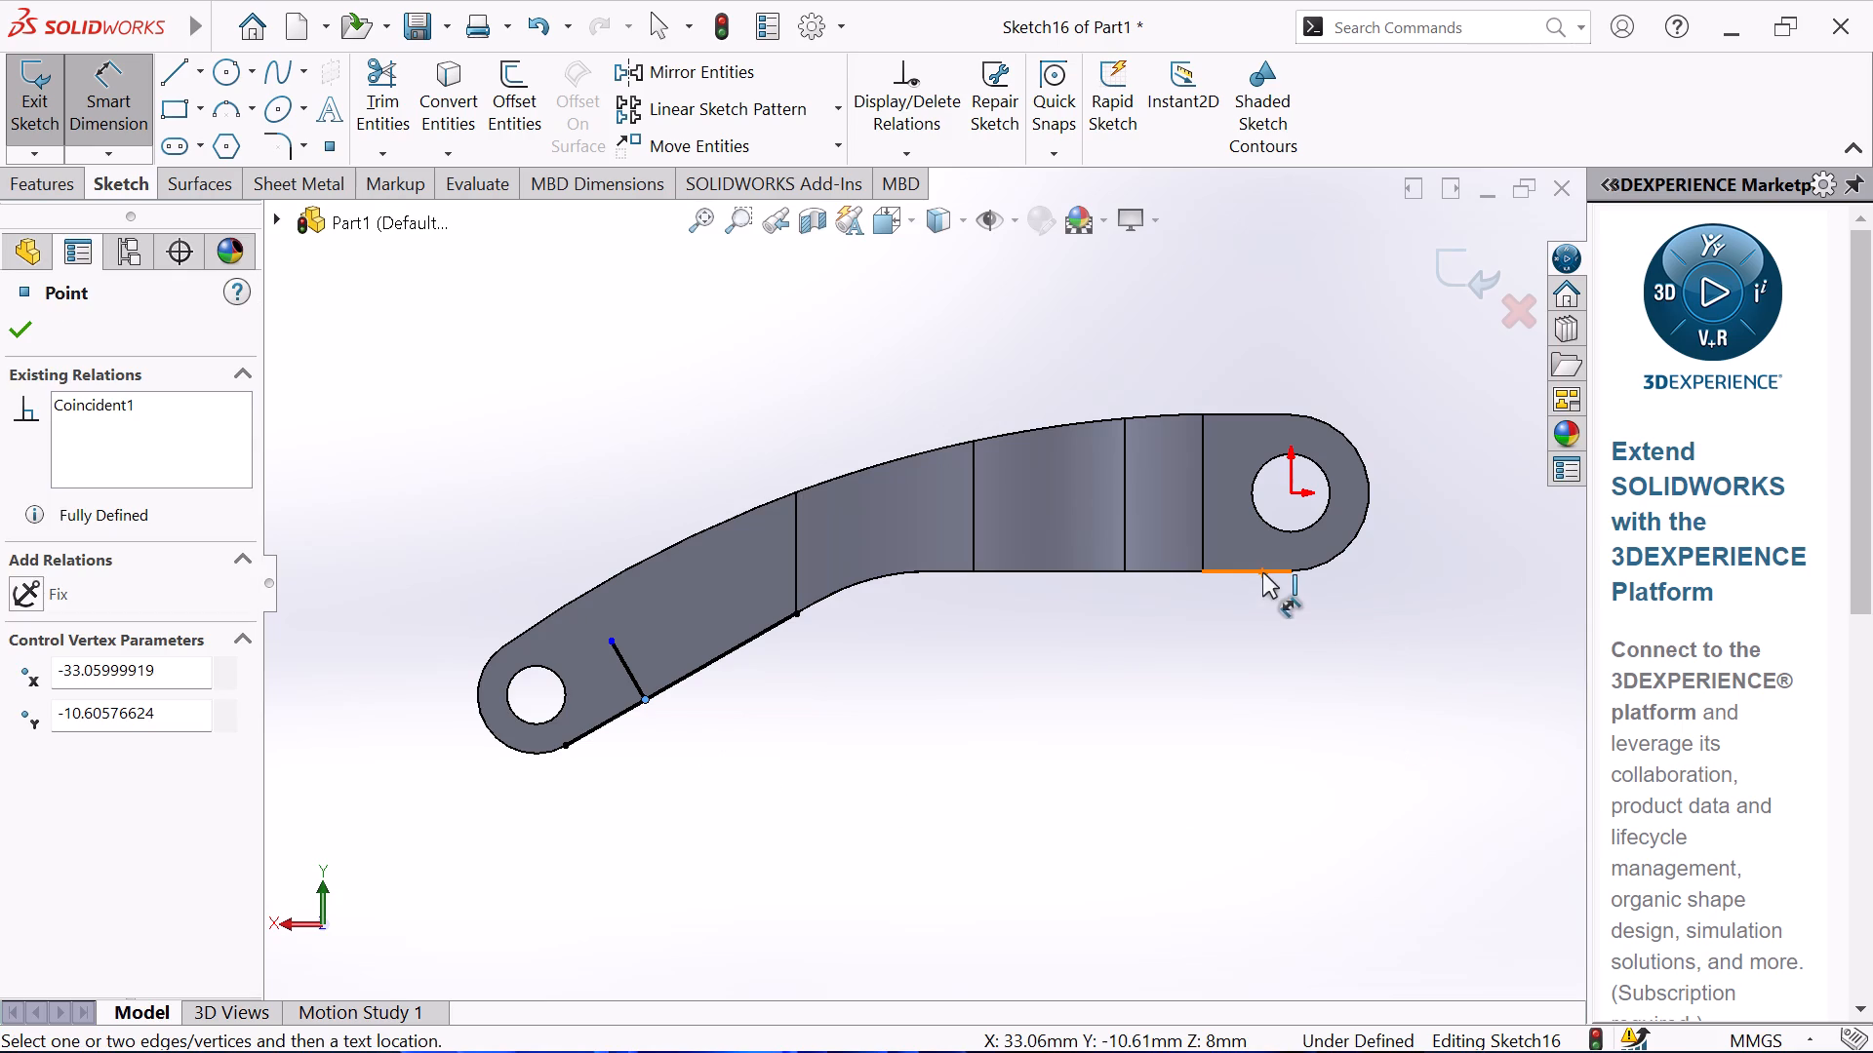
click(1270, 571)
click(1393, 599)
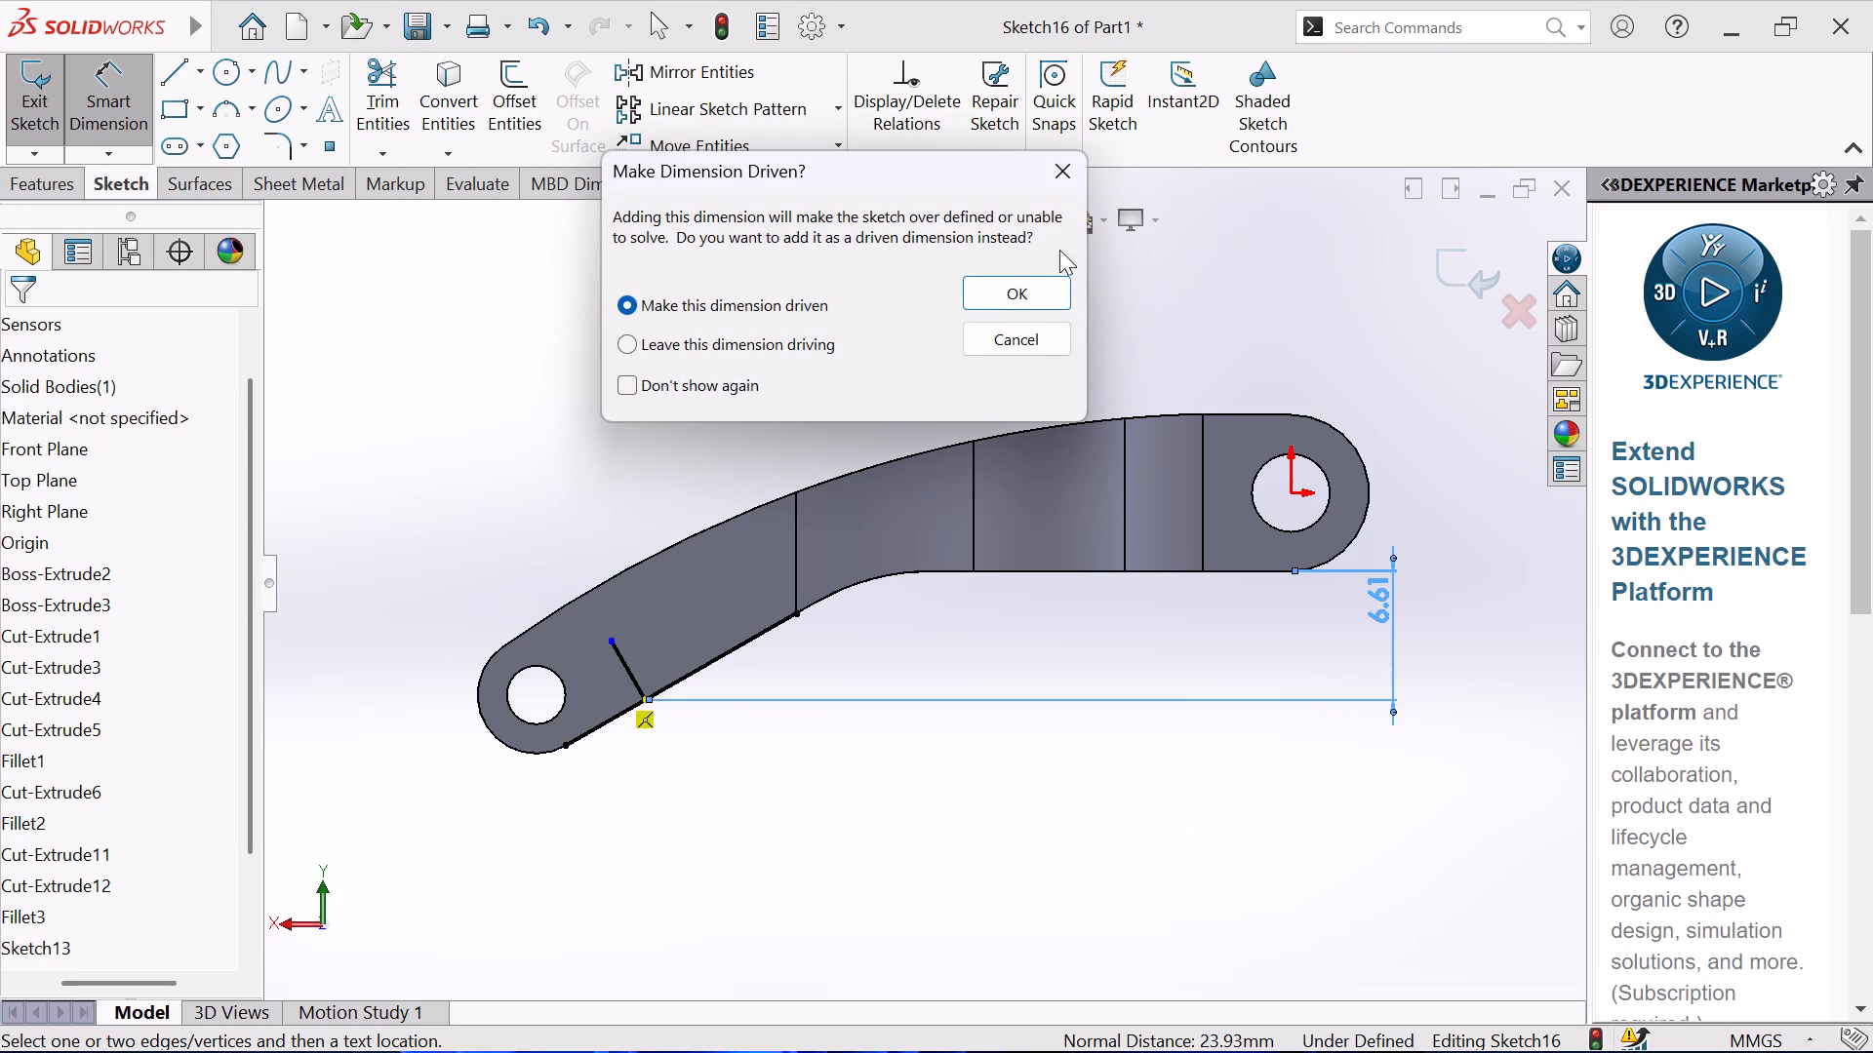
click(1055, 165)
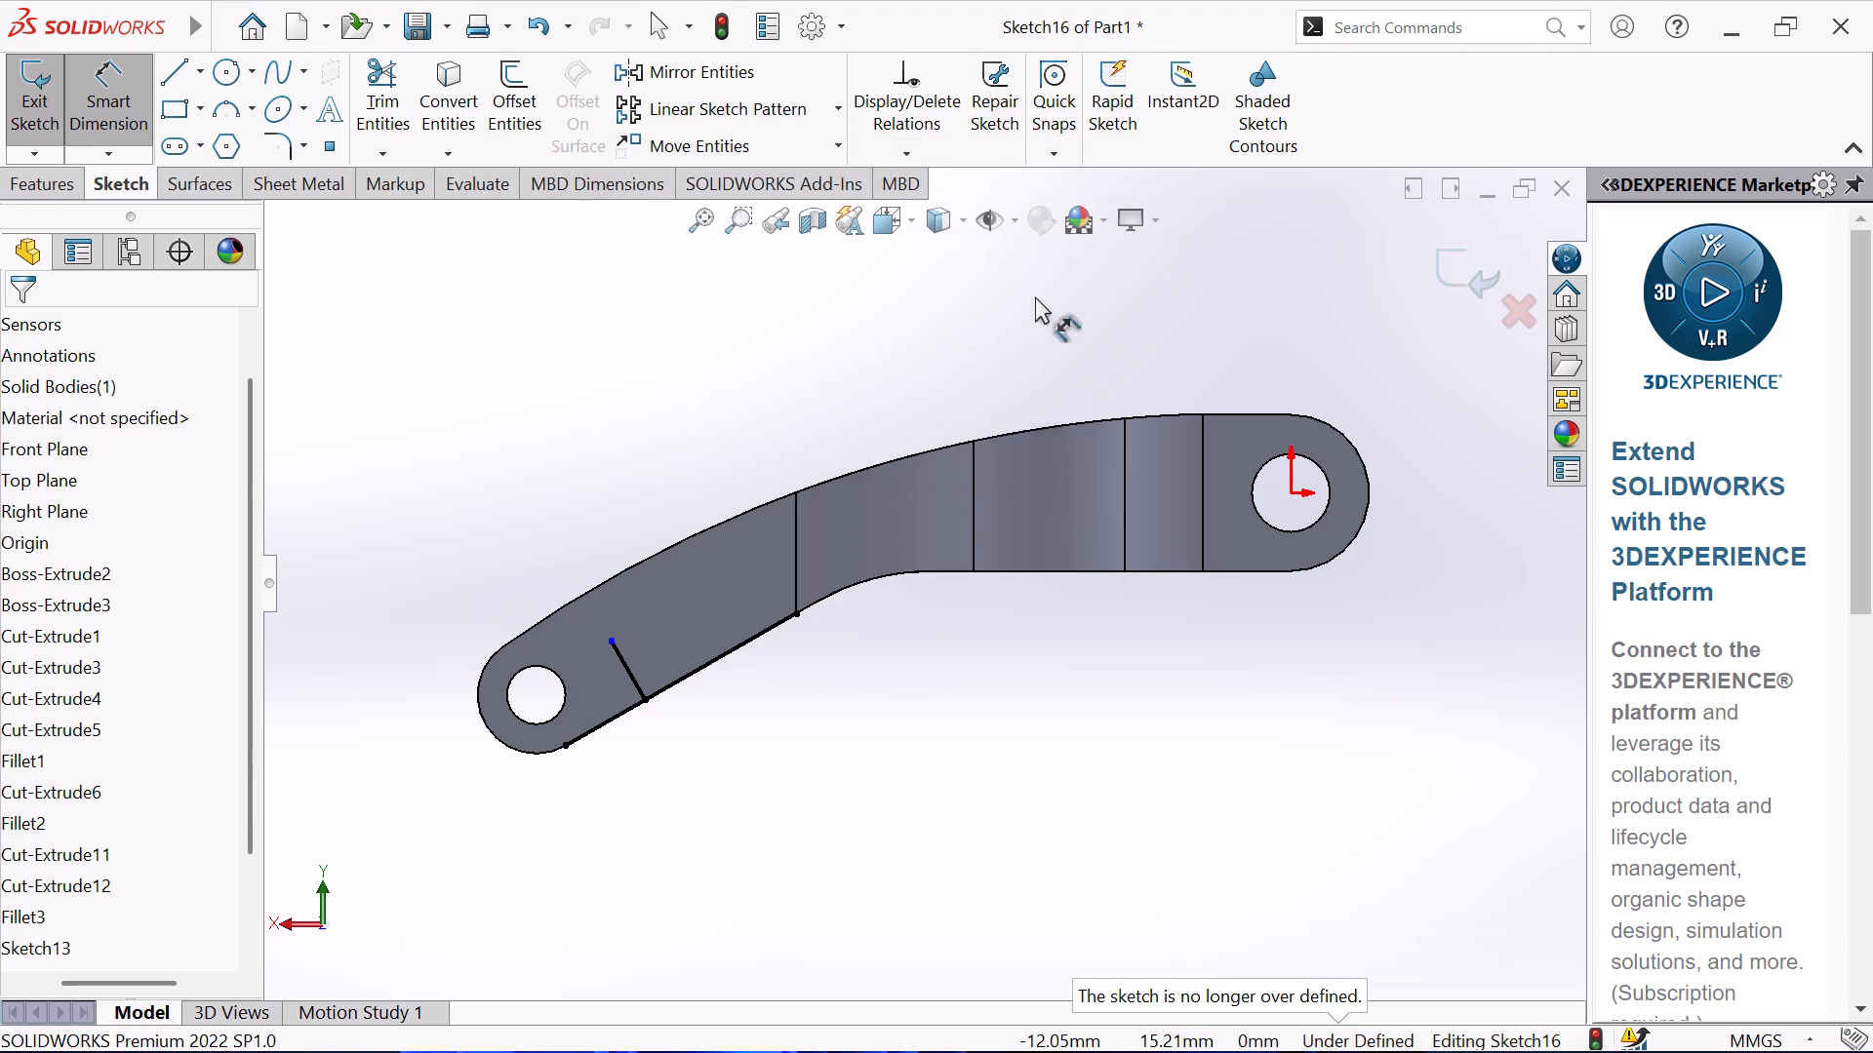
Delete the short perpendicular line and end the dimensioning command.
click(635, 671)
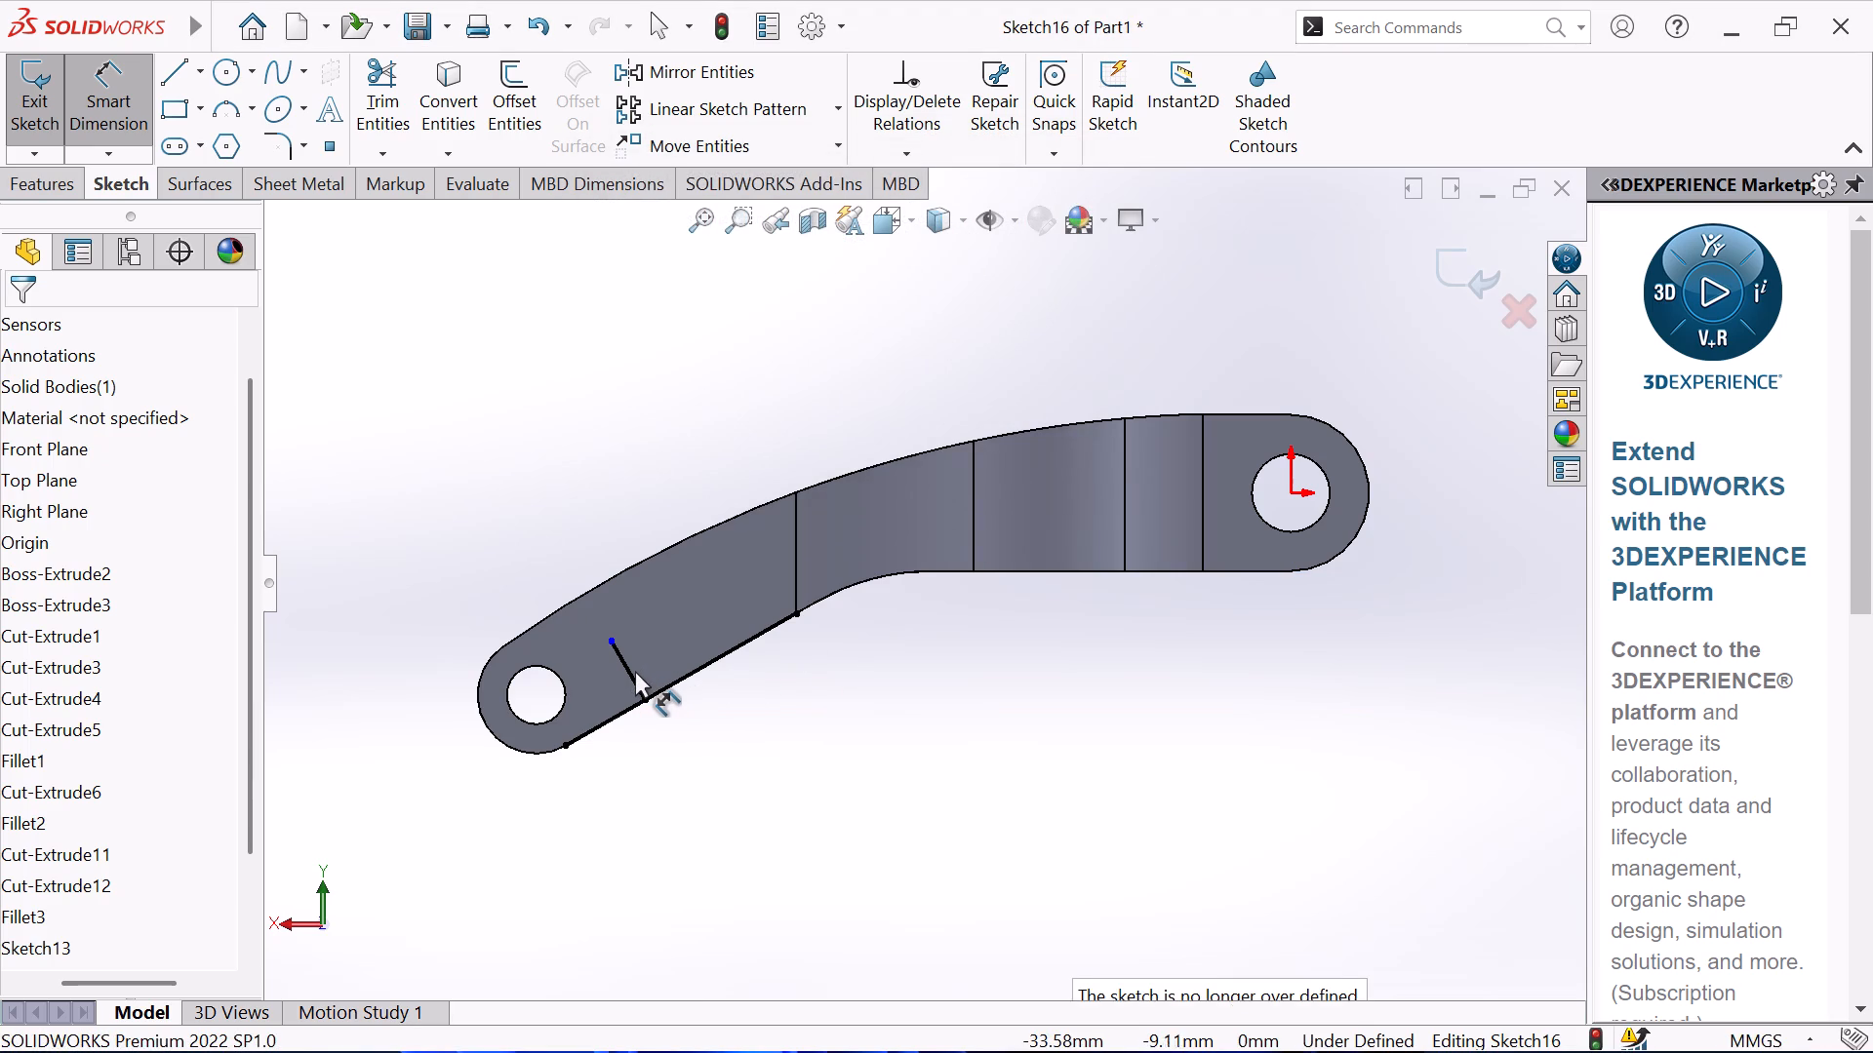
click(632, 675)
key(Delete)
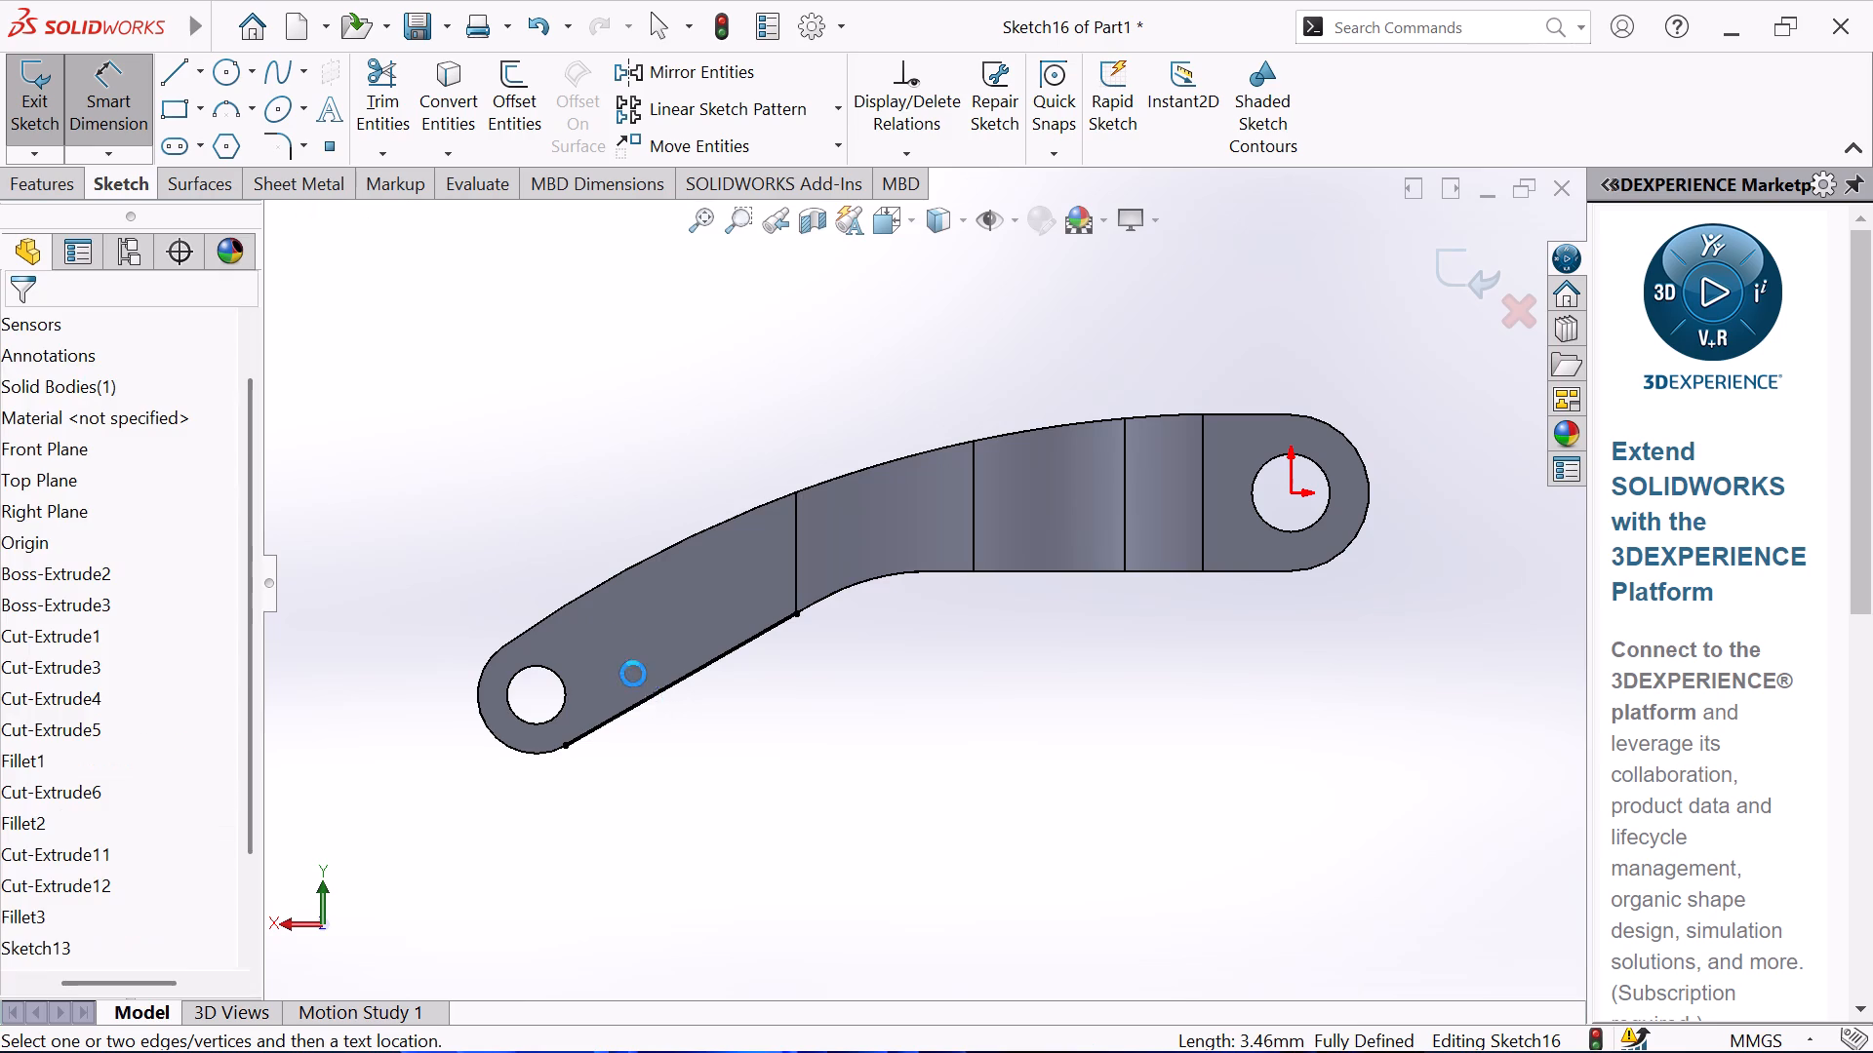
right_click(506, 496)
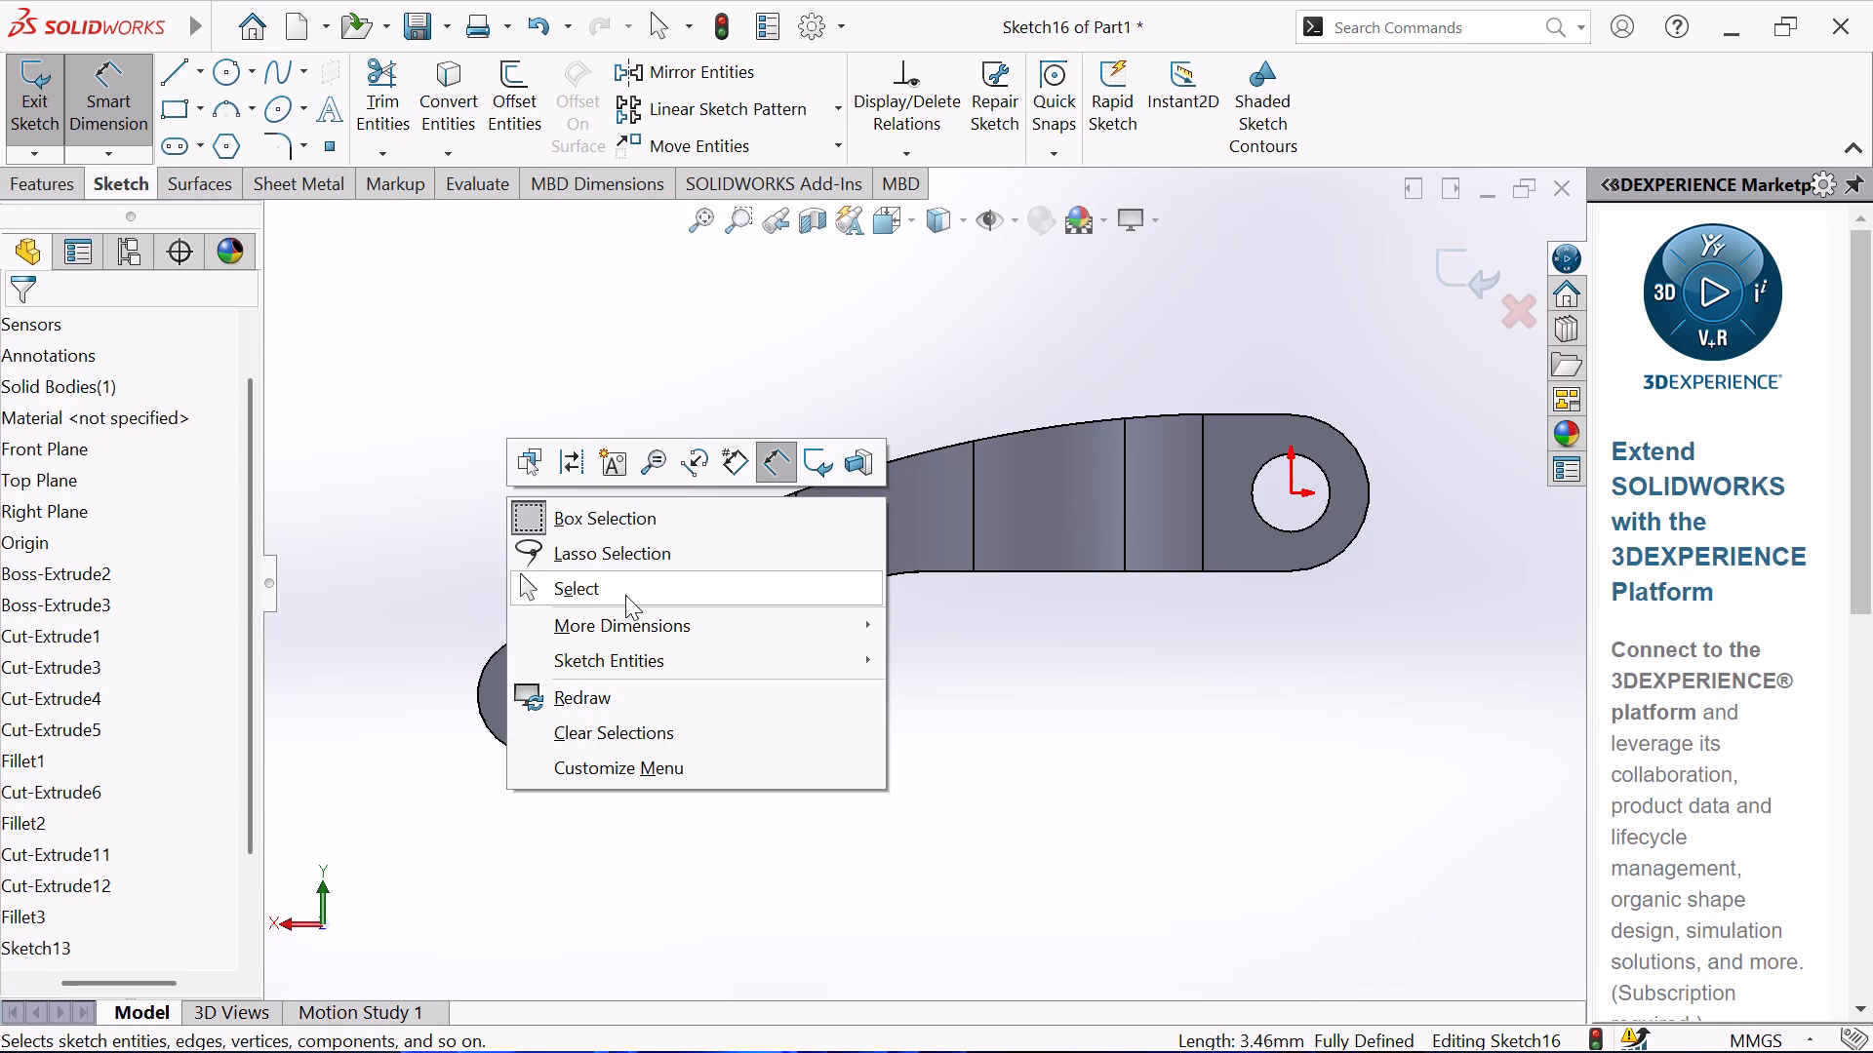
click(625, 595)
Sketch a new line about 3.7 mm long from the converted edge into the arm, perpendicular to that edge.
click(181, 75)
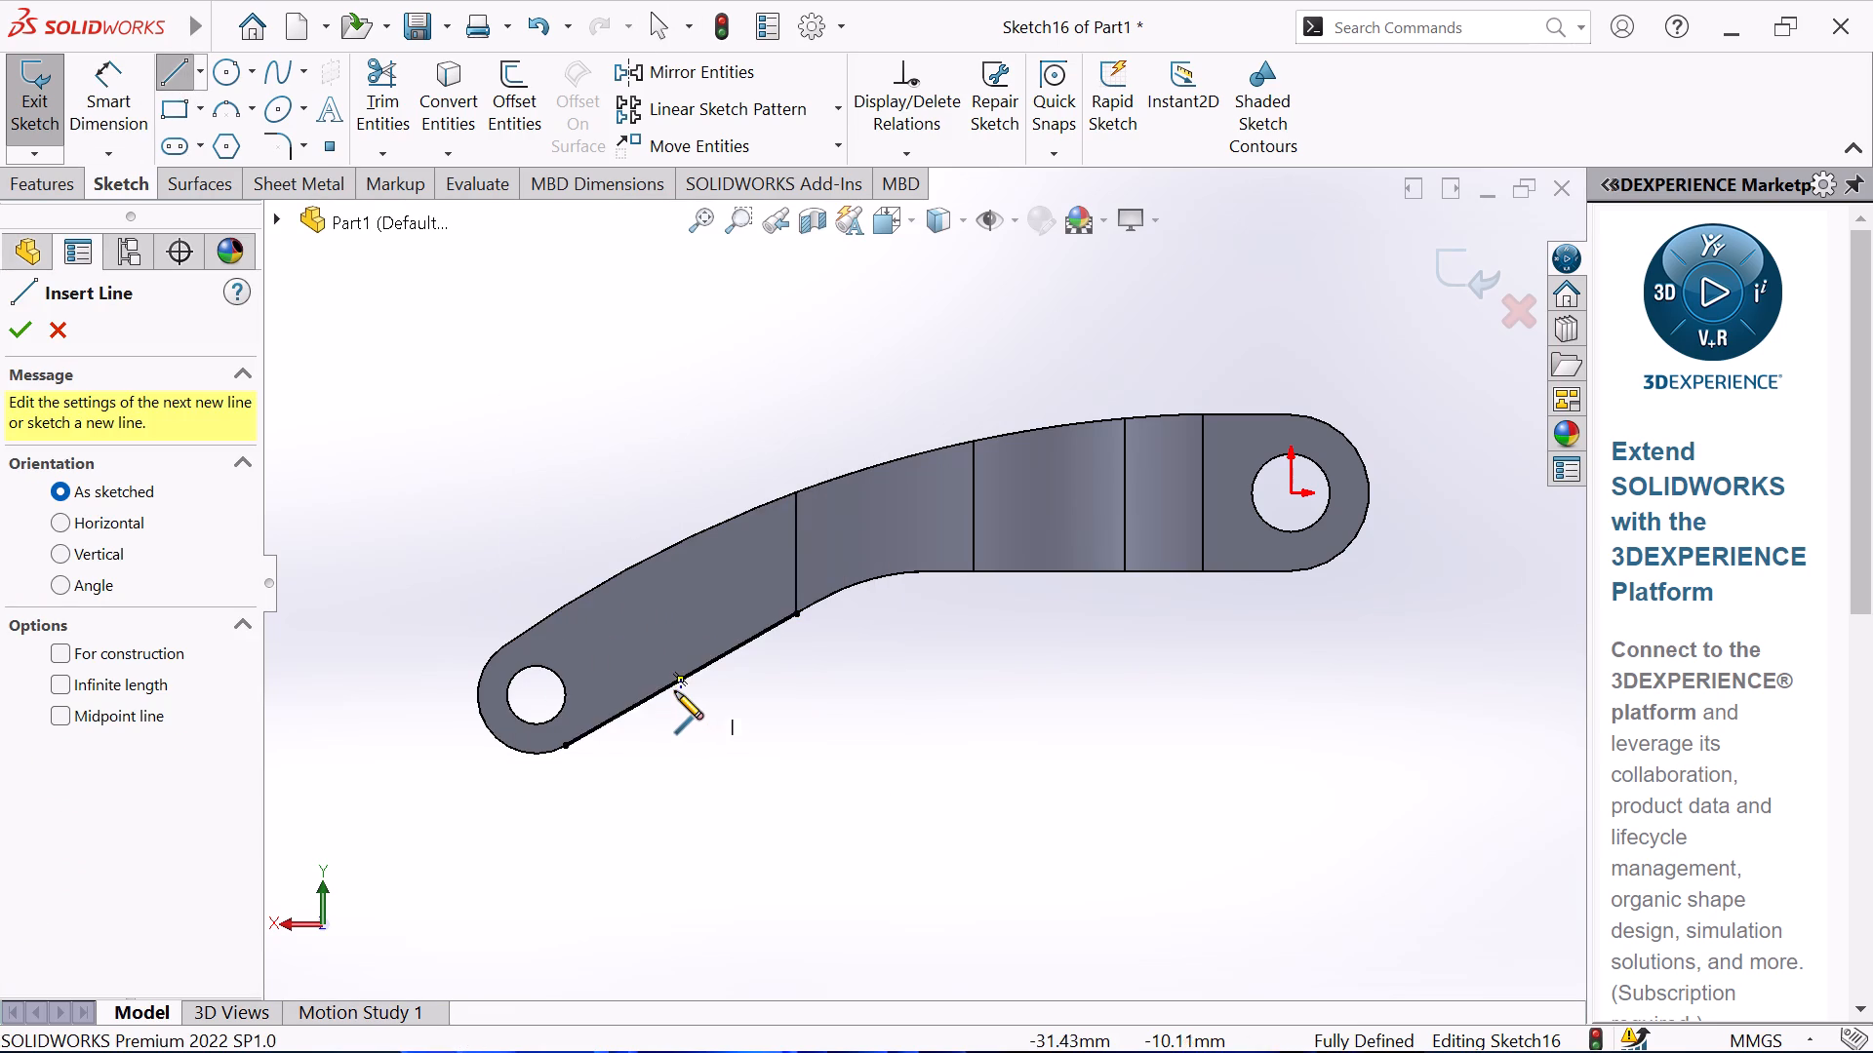
click(642, 703)
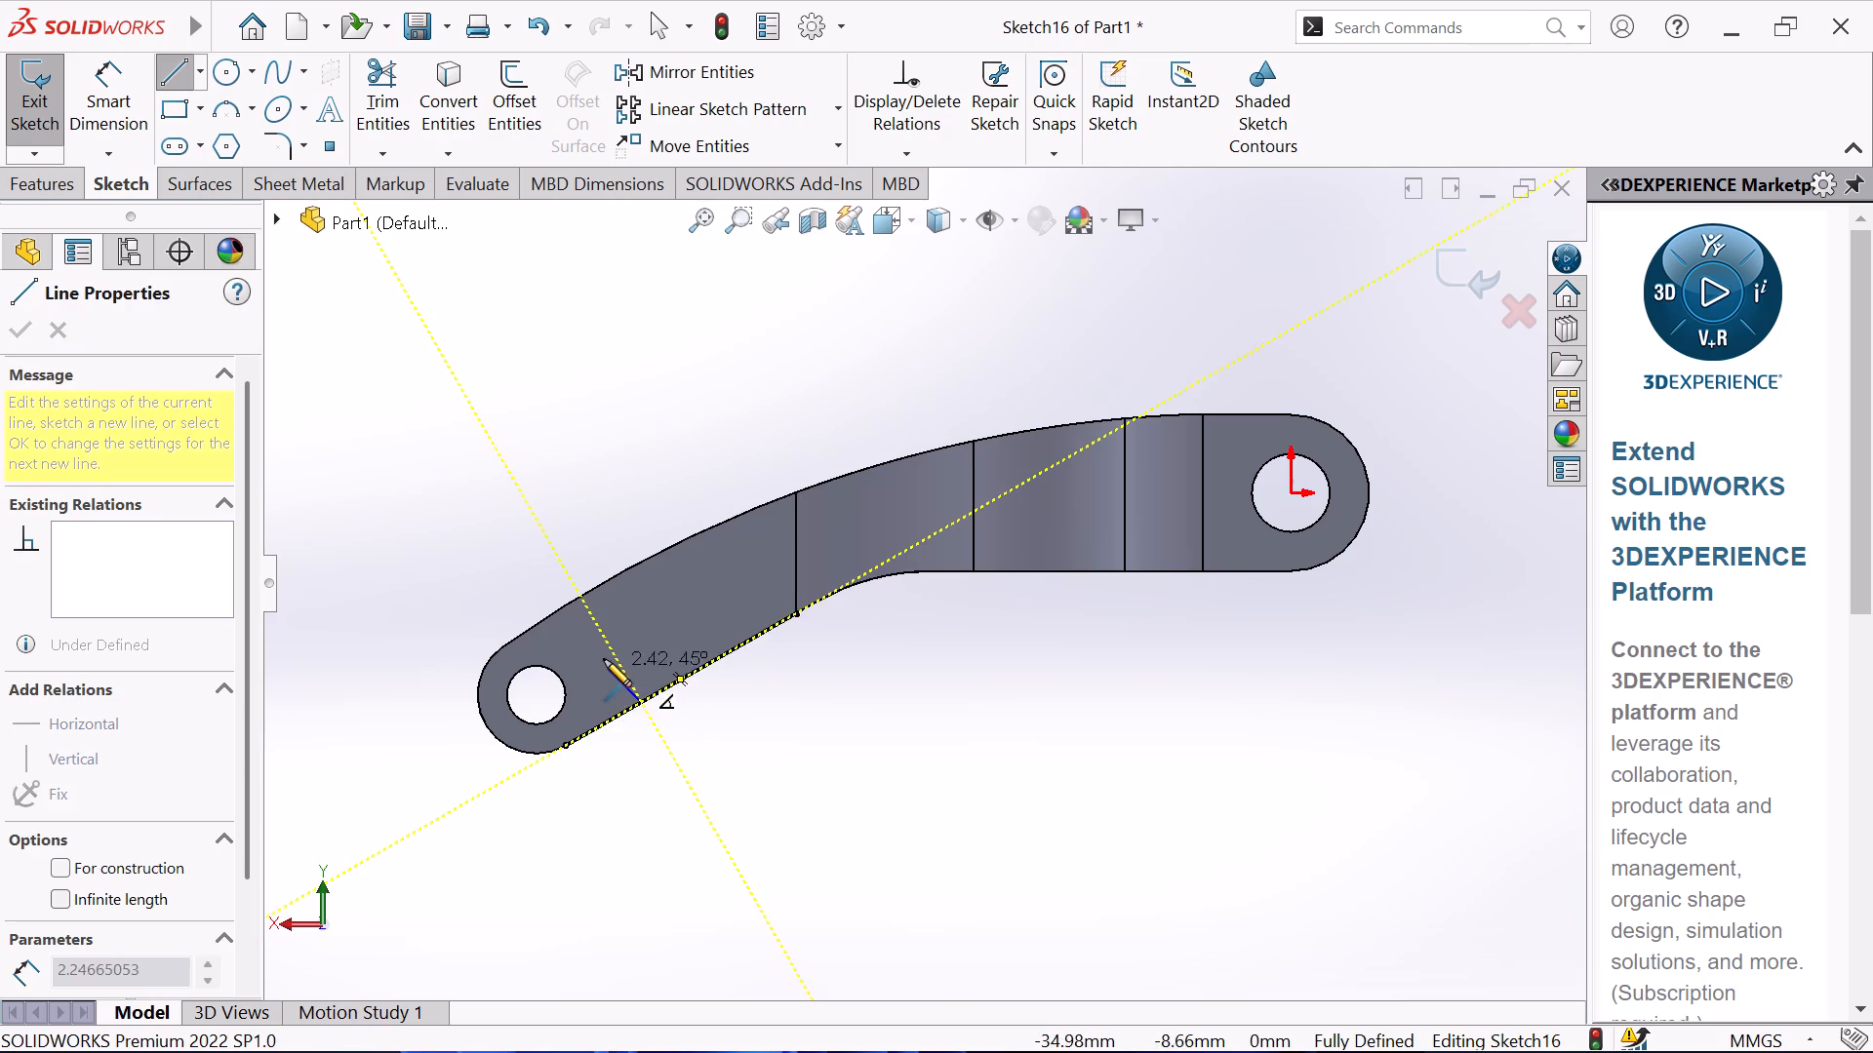
click(607, 640)
right_click(618, 492)
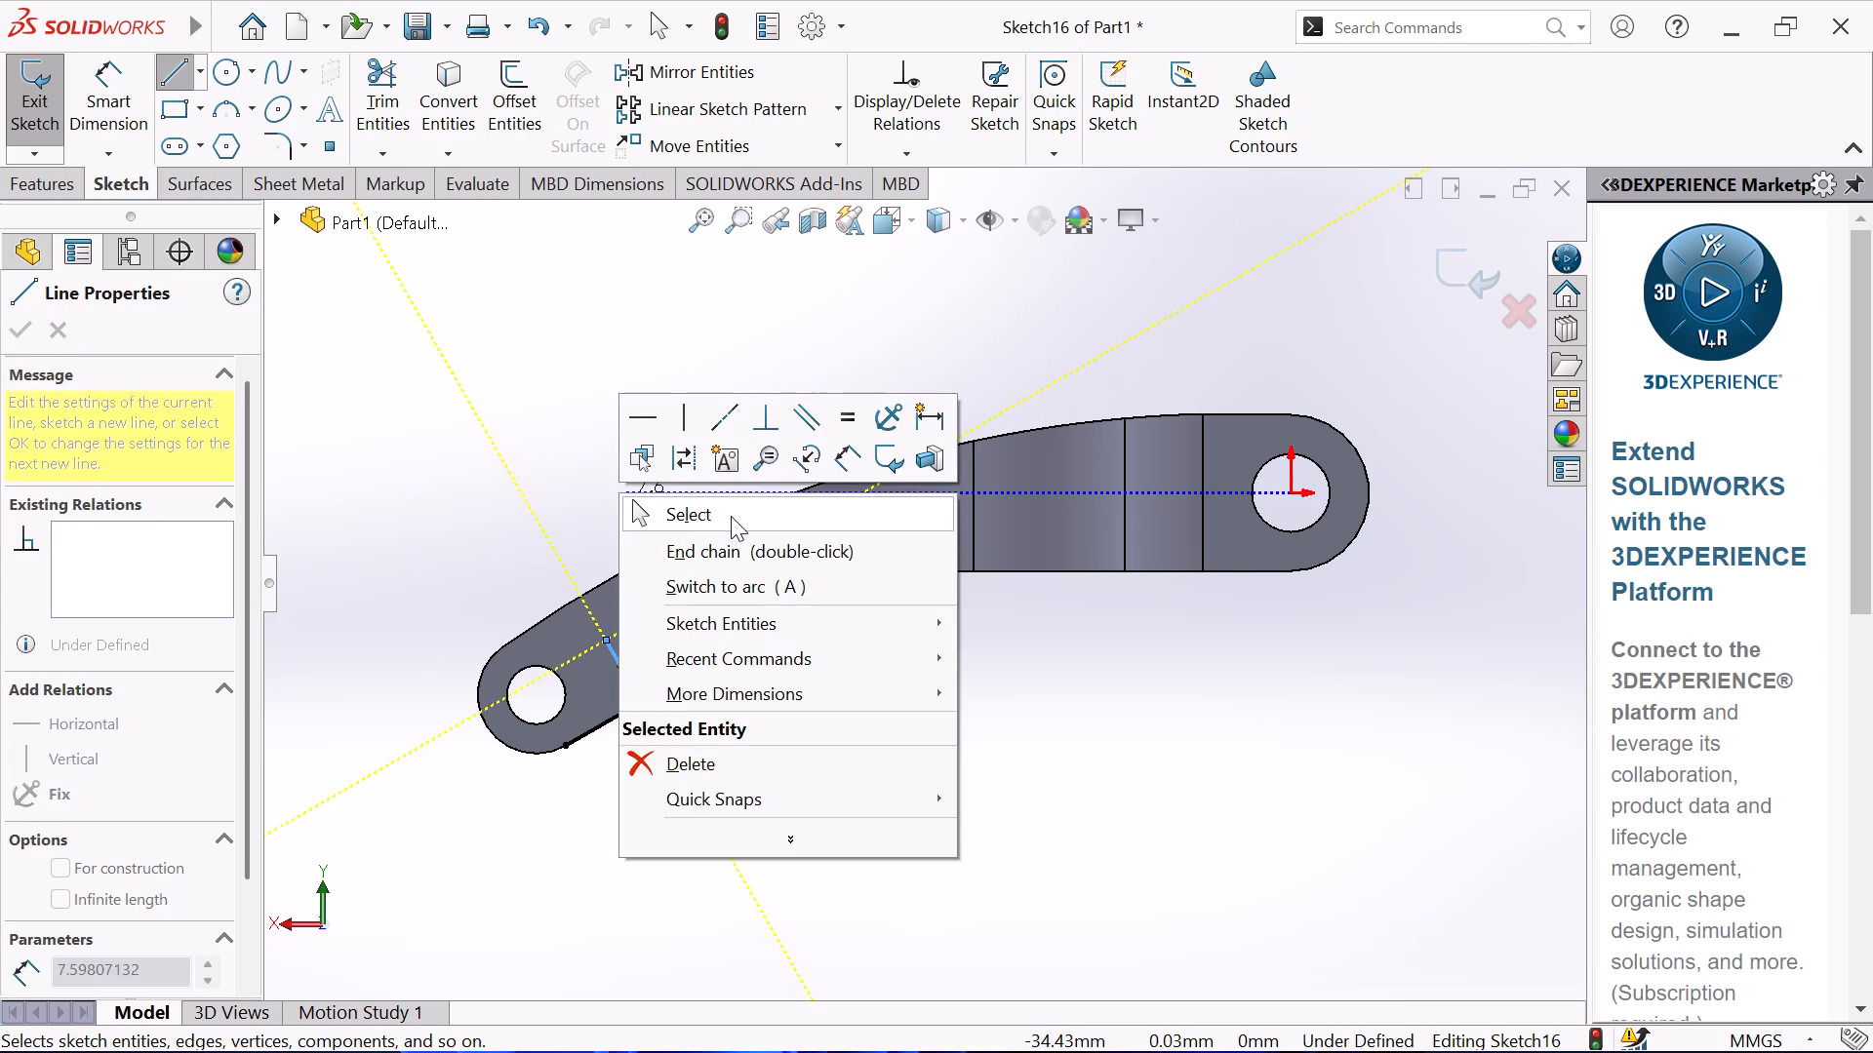
click(731, 516)
Dimension the vertical distance from the line's lower endpoint to the horizontal bottom edge near the origin hole as 5.61 mm.
click(99, 95)
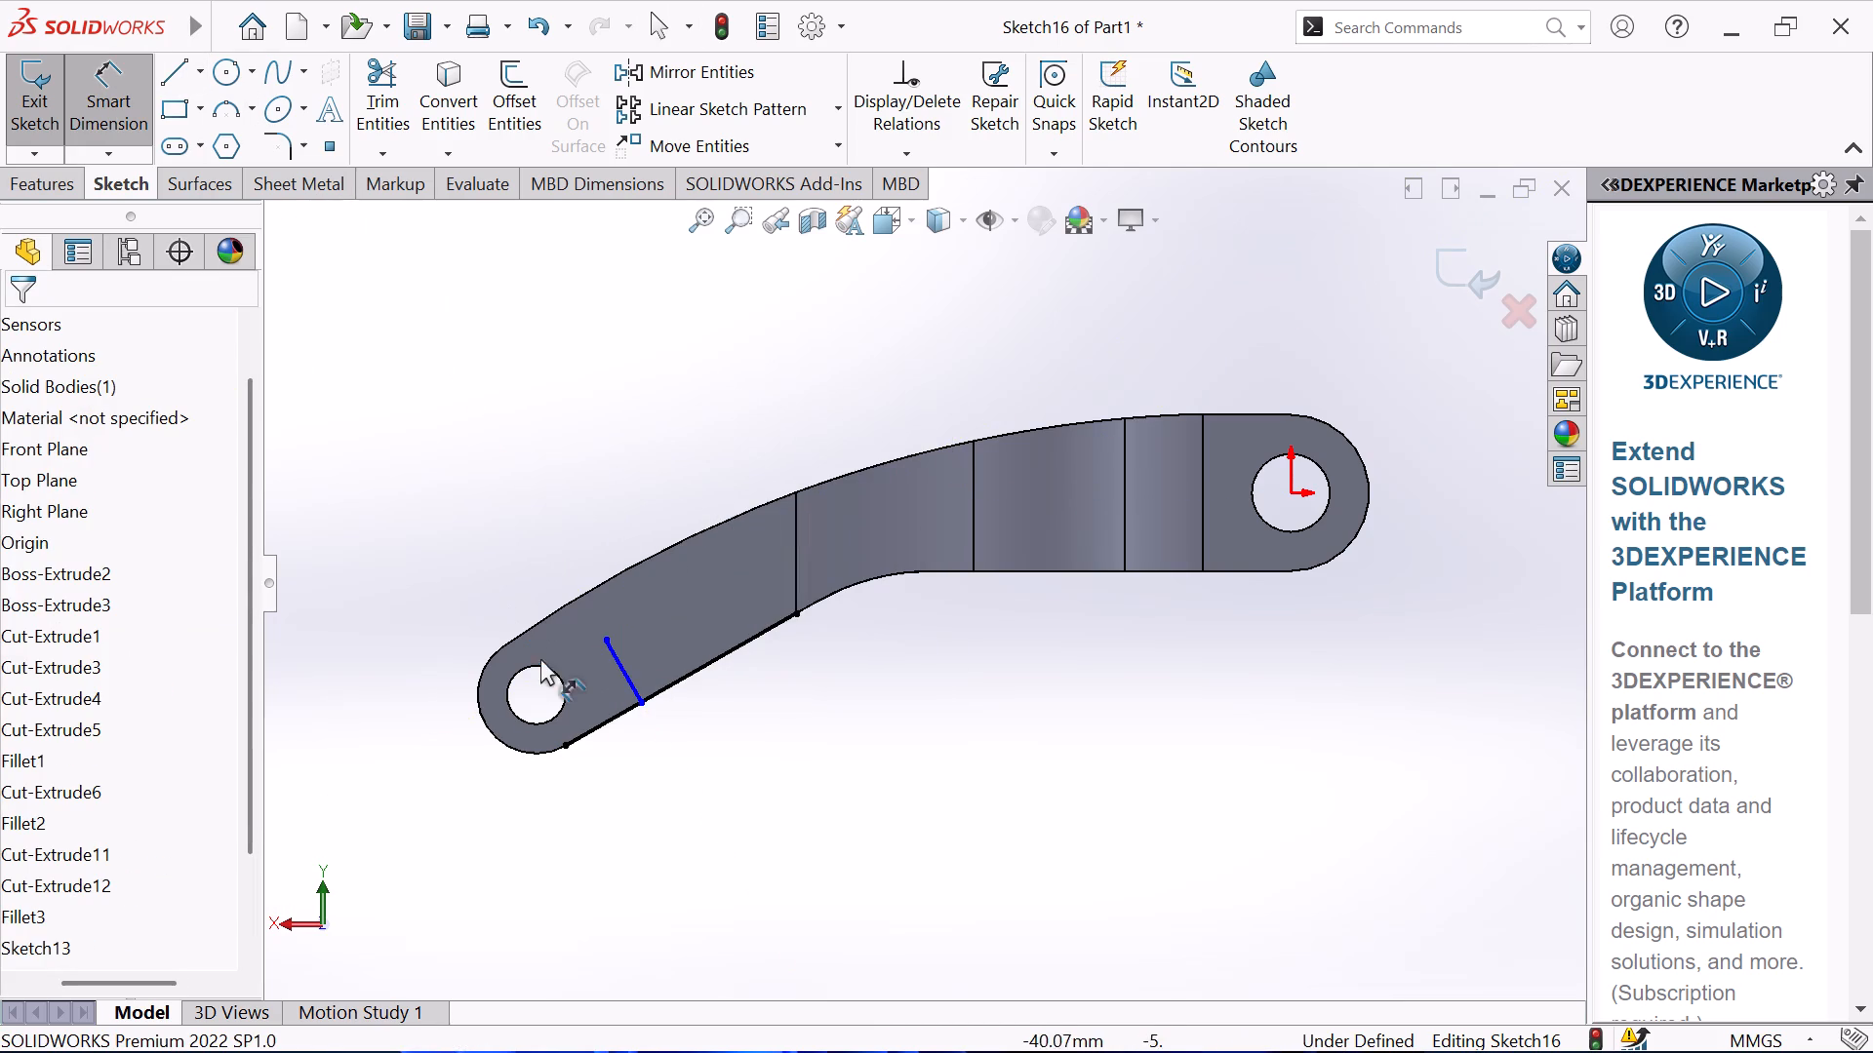
click(646, 704)
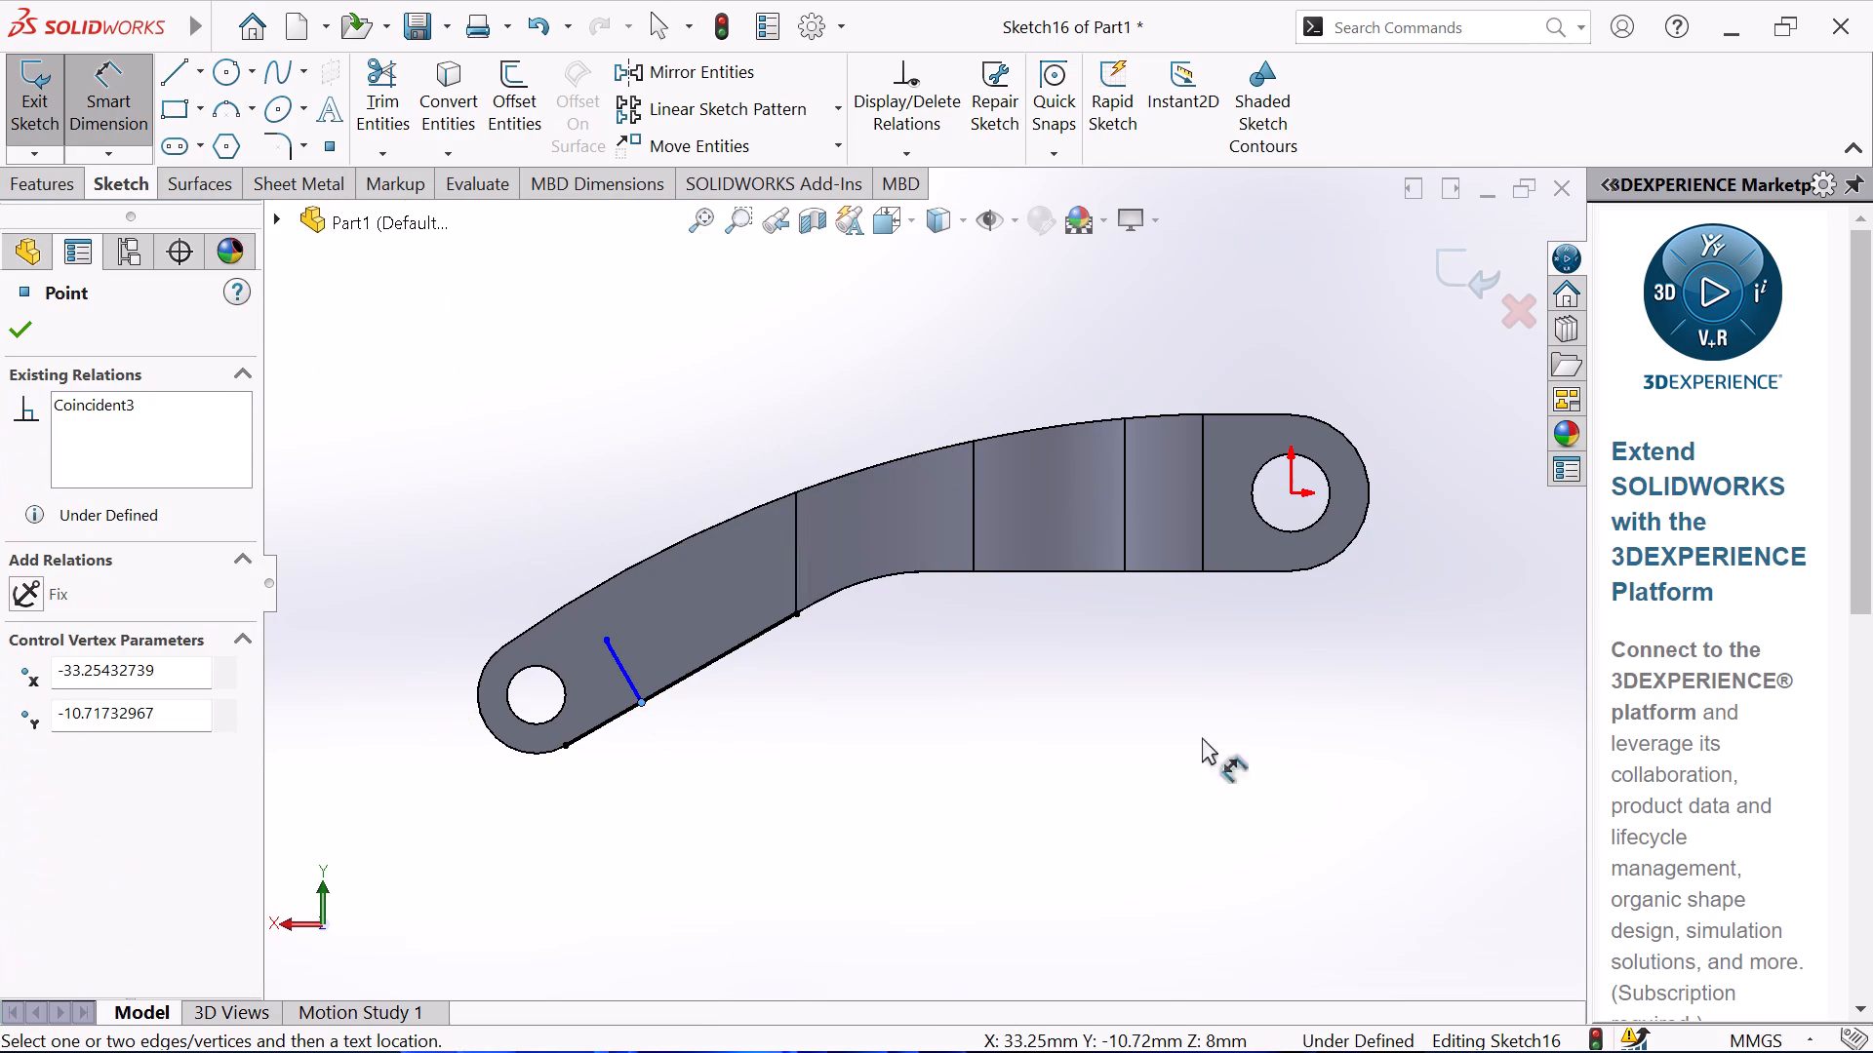
click(1268, 568)
click(1393, 597)
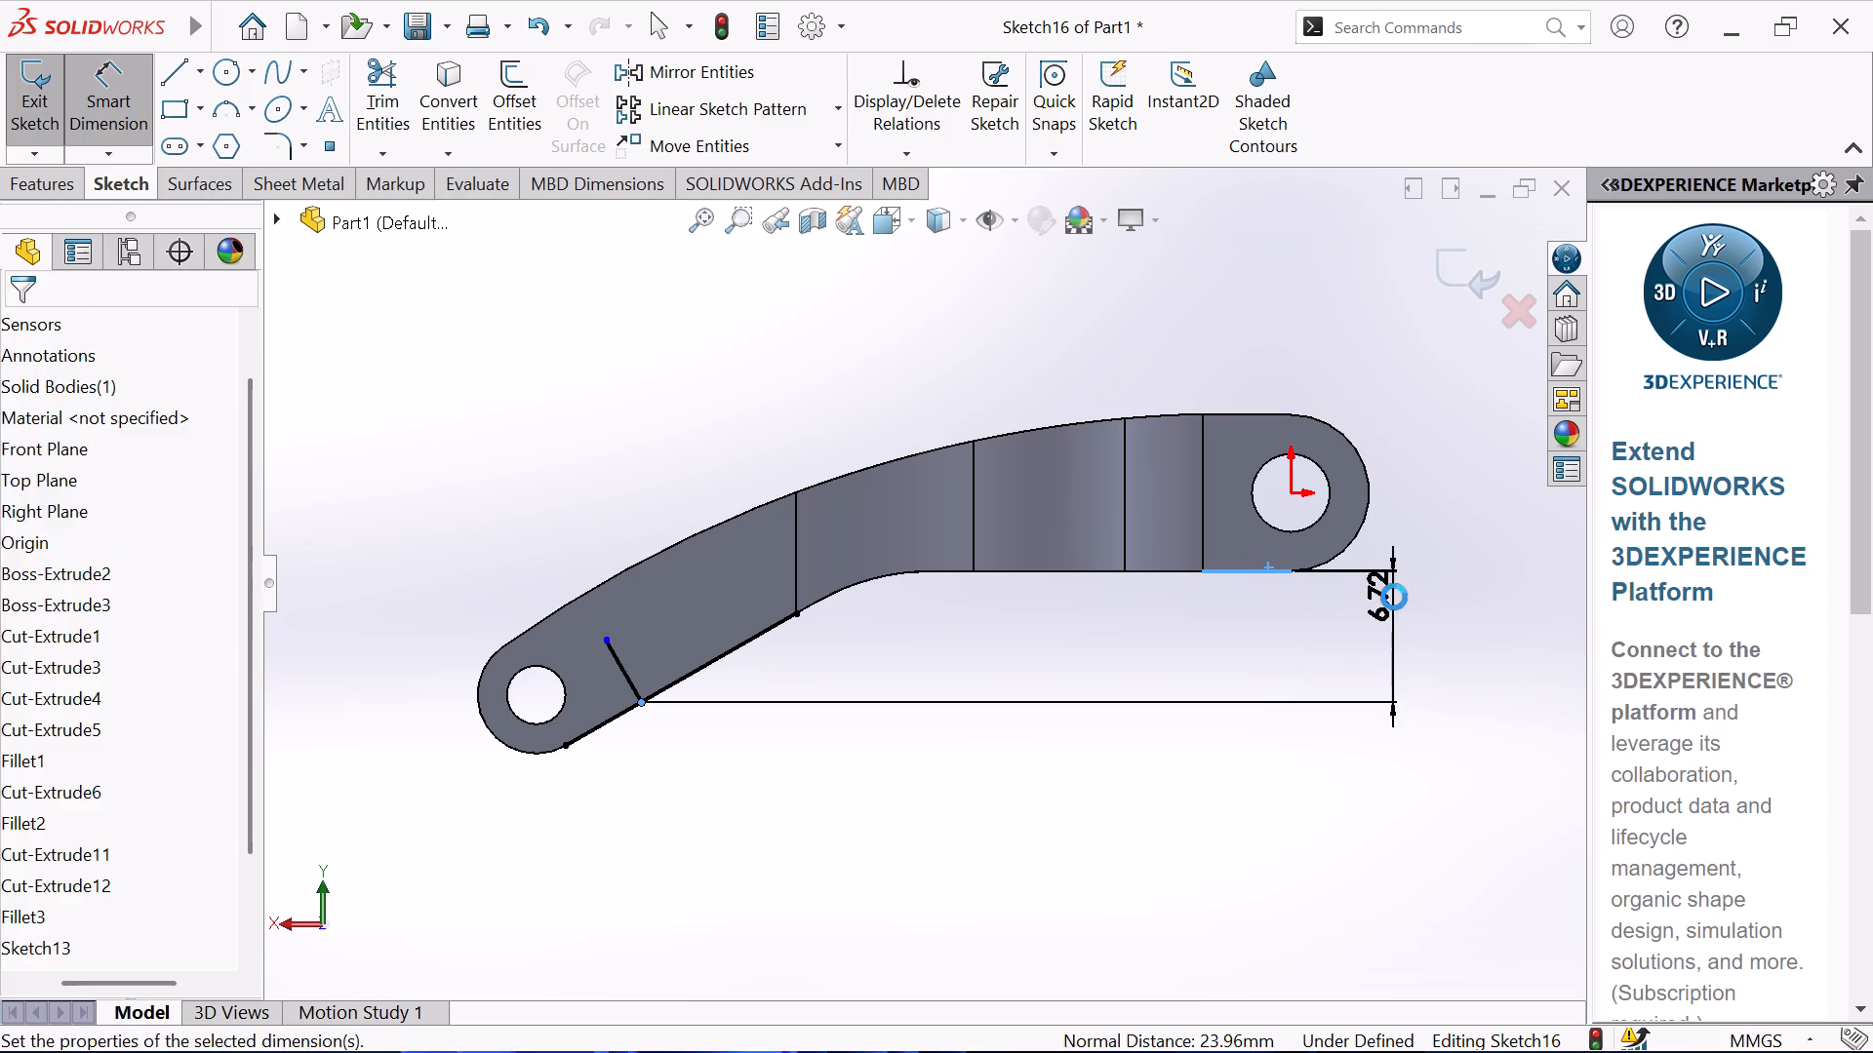
key(5)
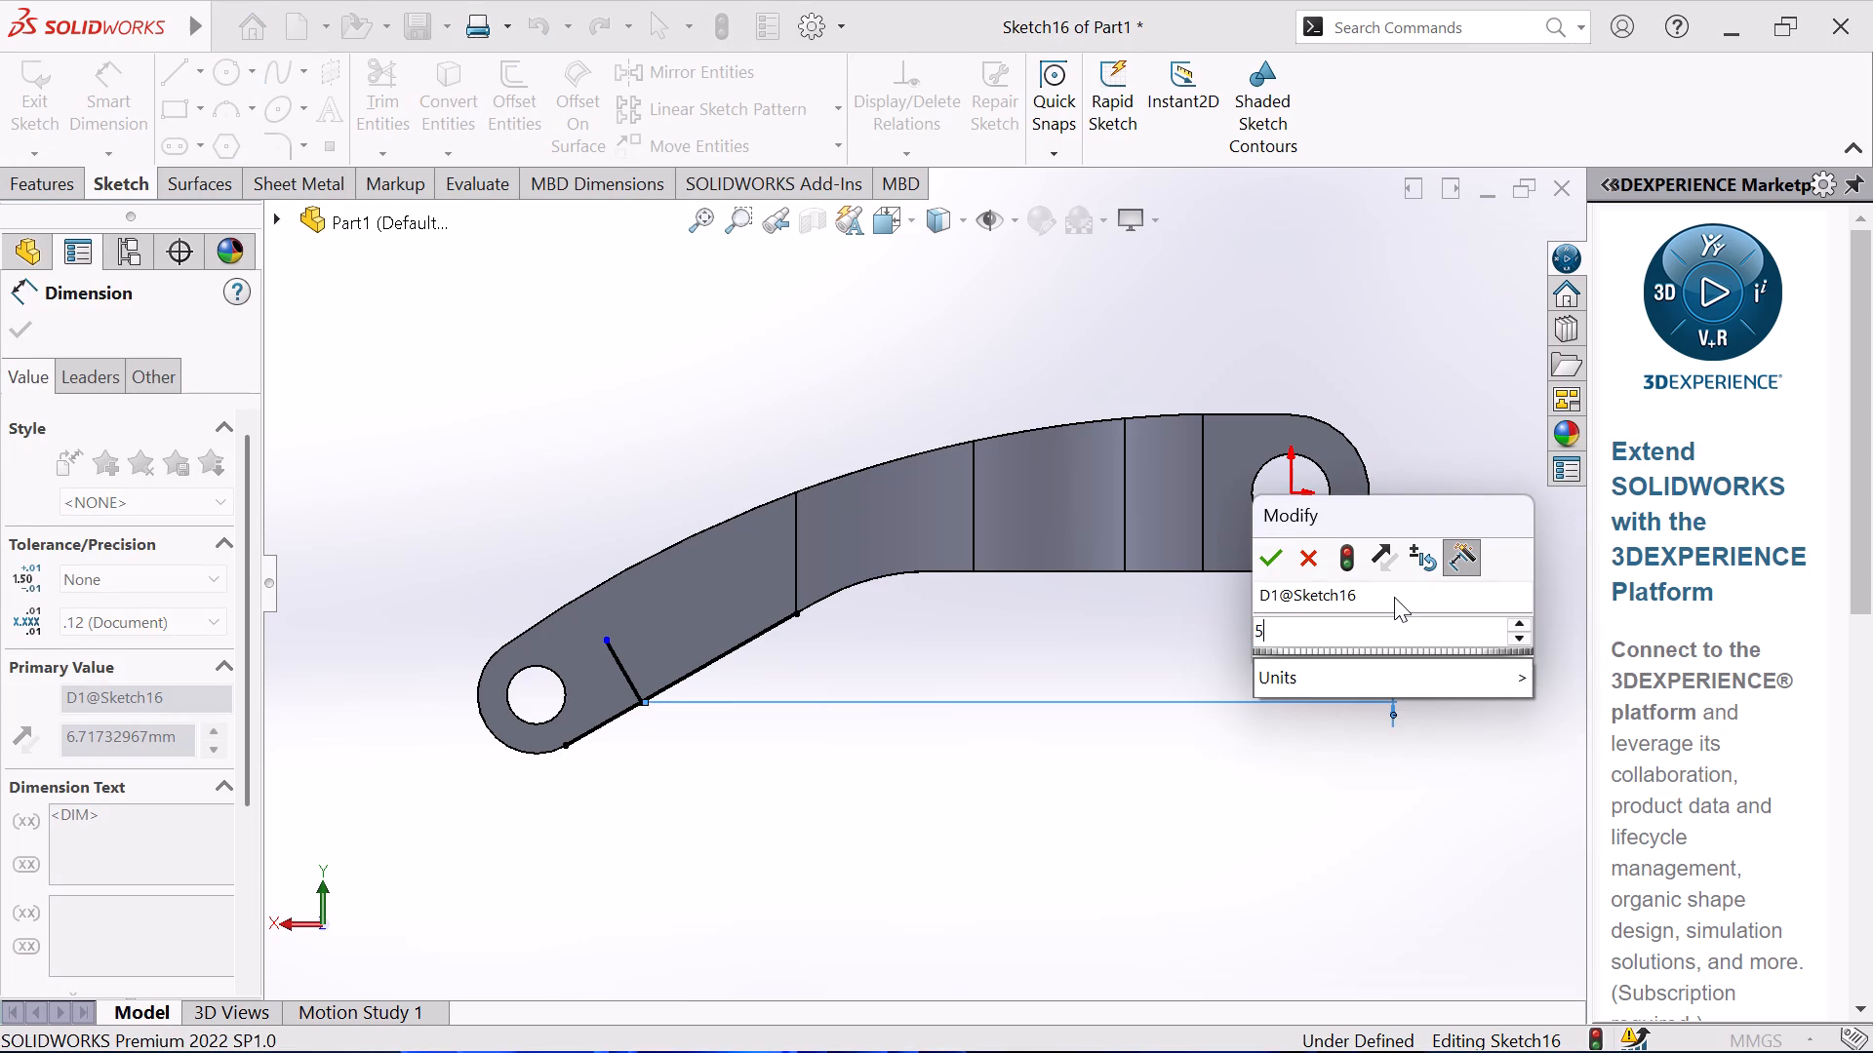
text(.61)
key(Return)
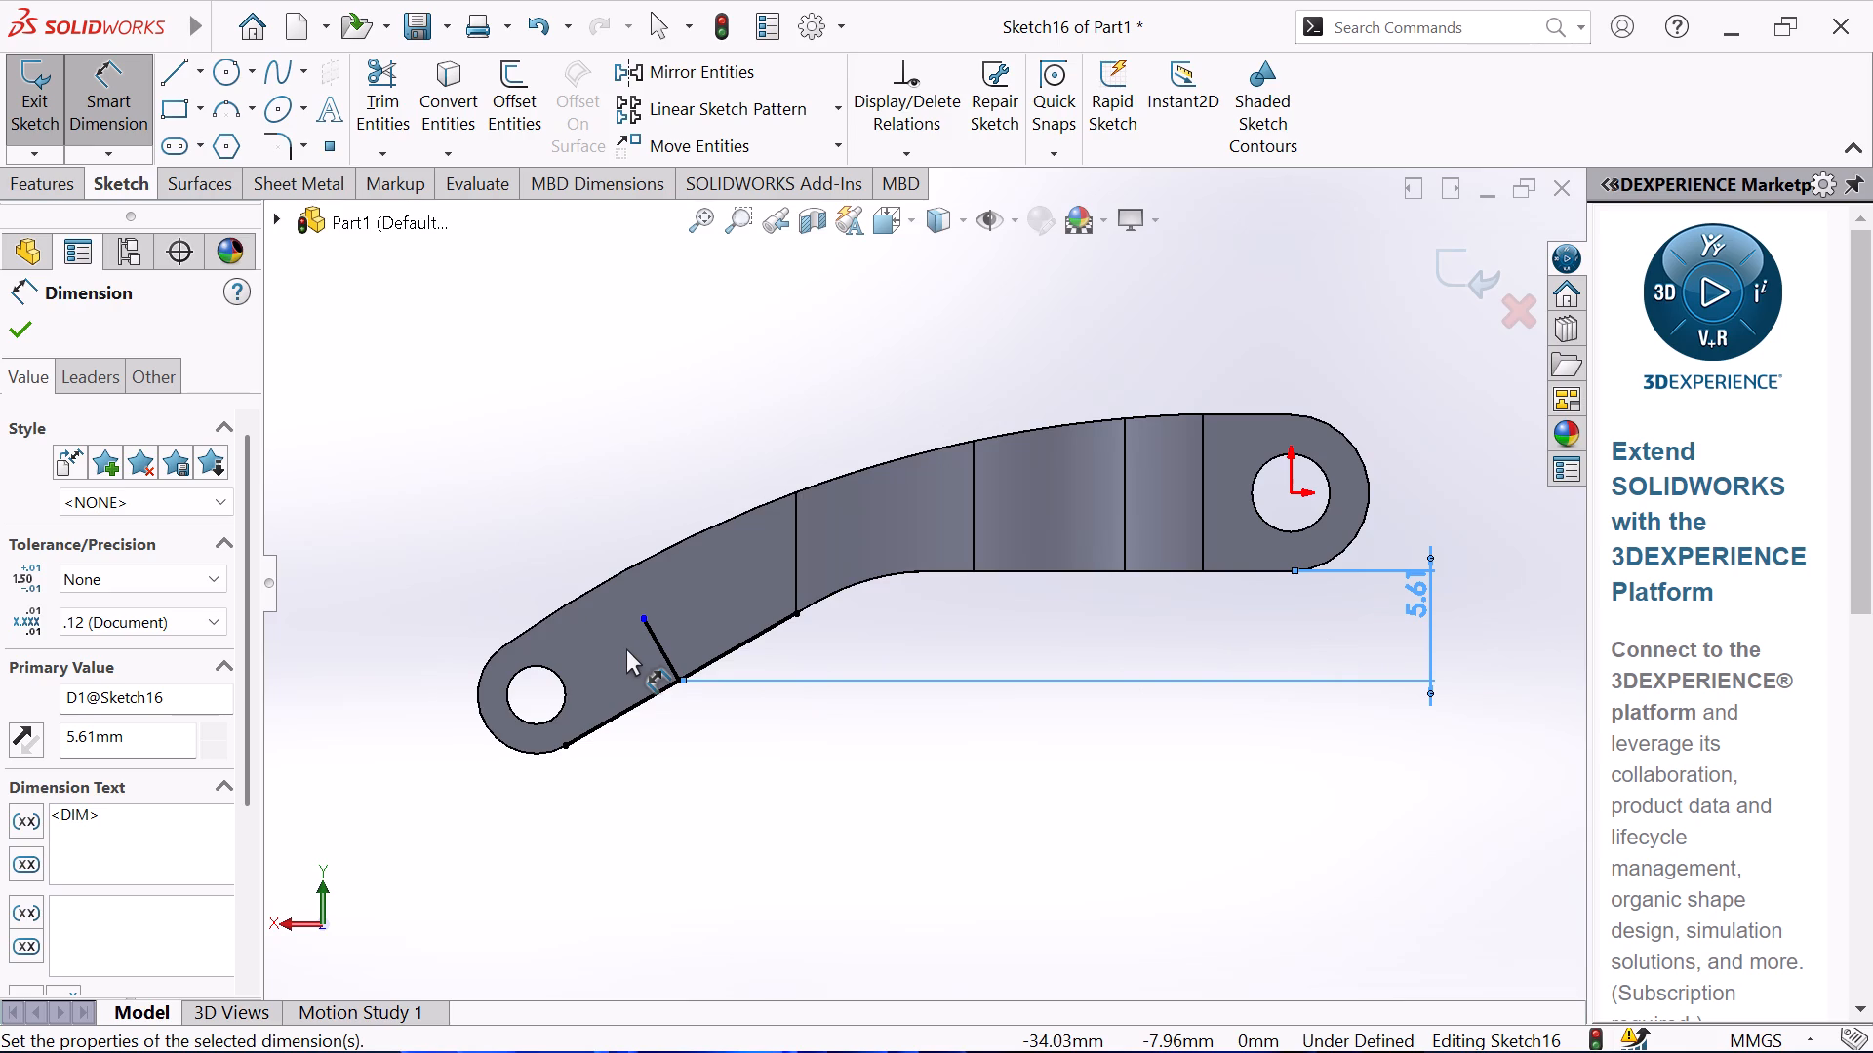
Dimension the short perpendicular line's length as 2 mm.
click(666, 652)
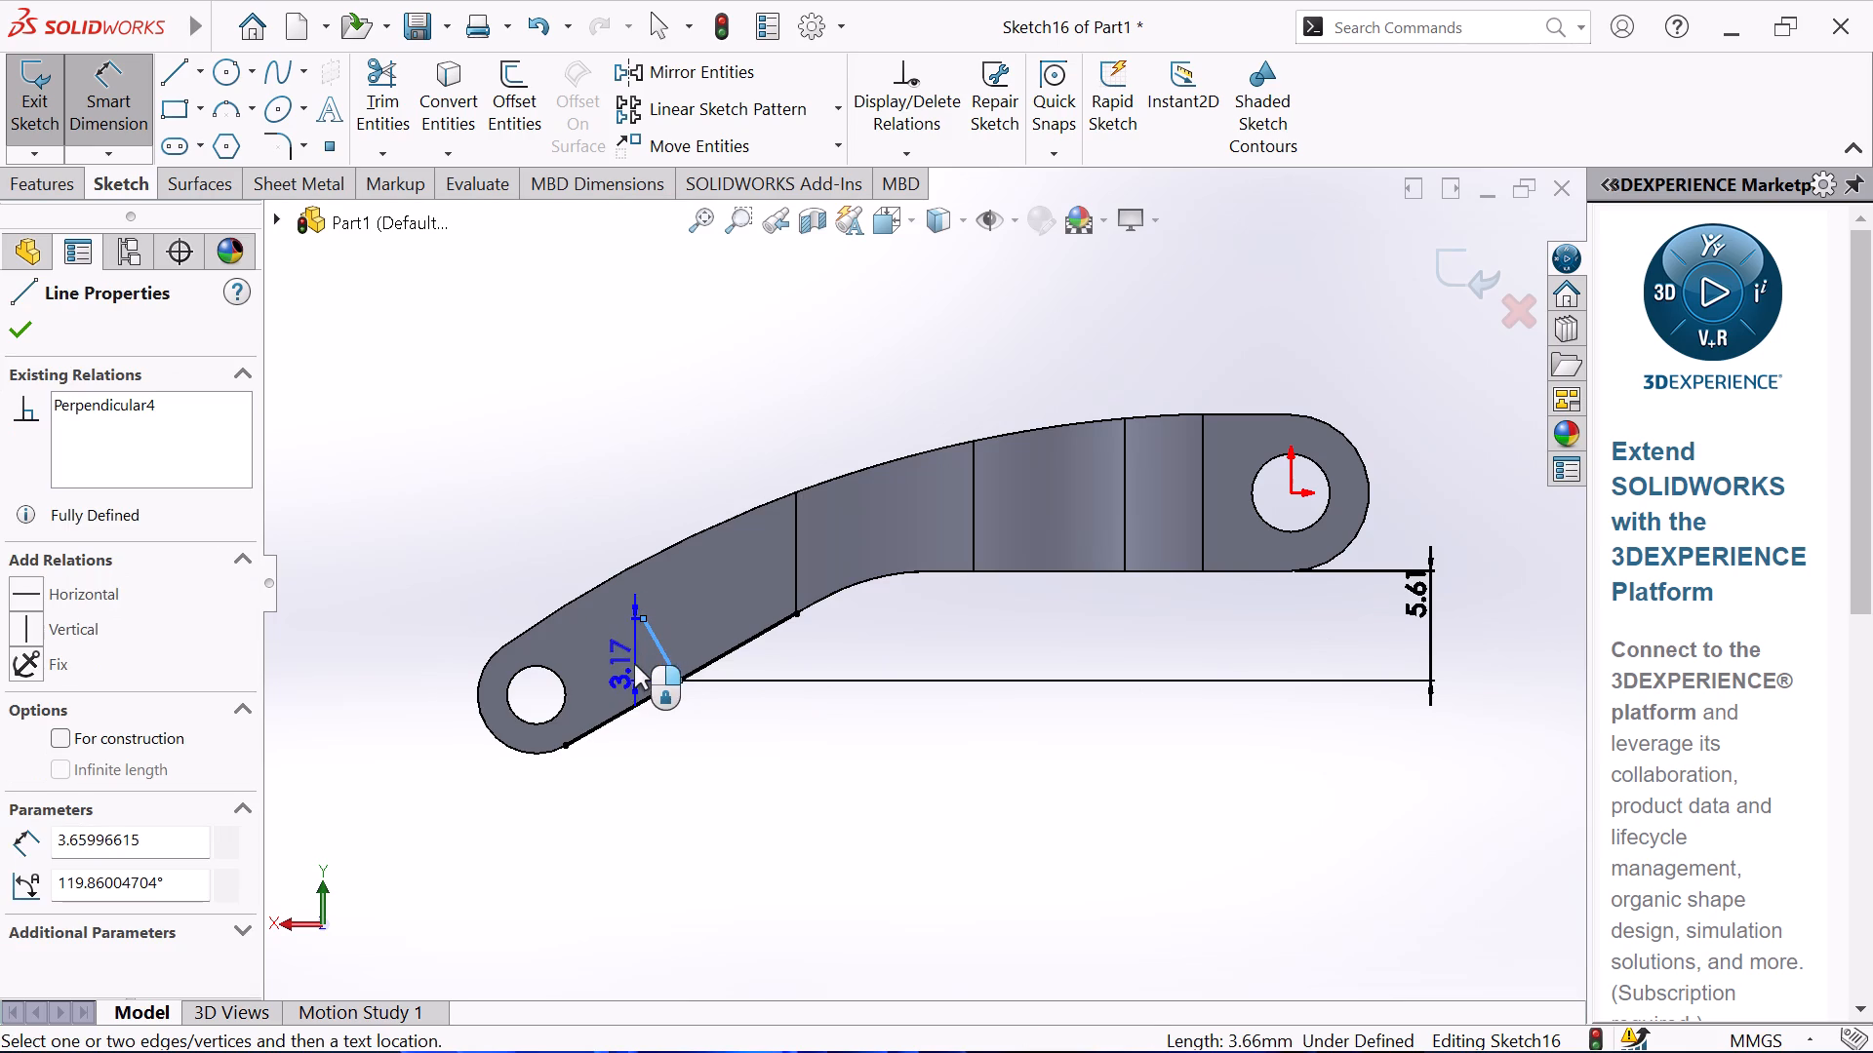
click(435, 779)
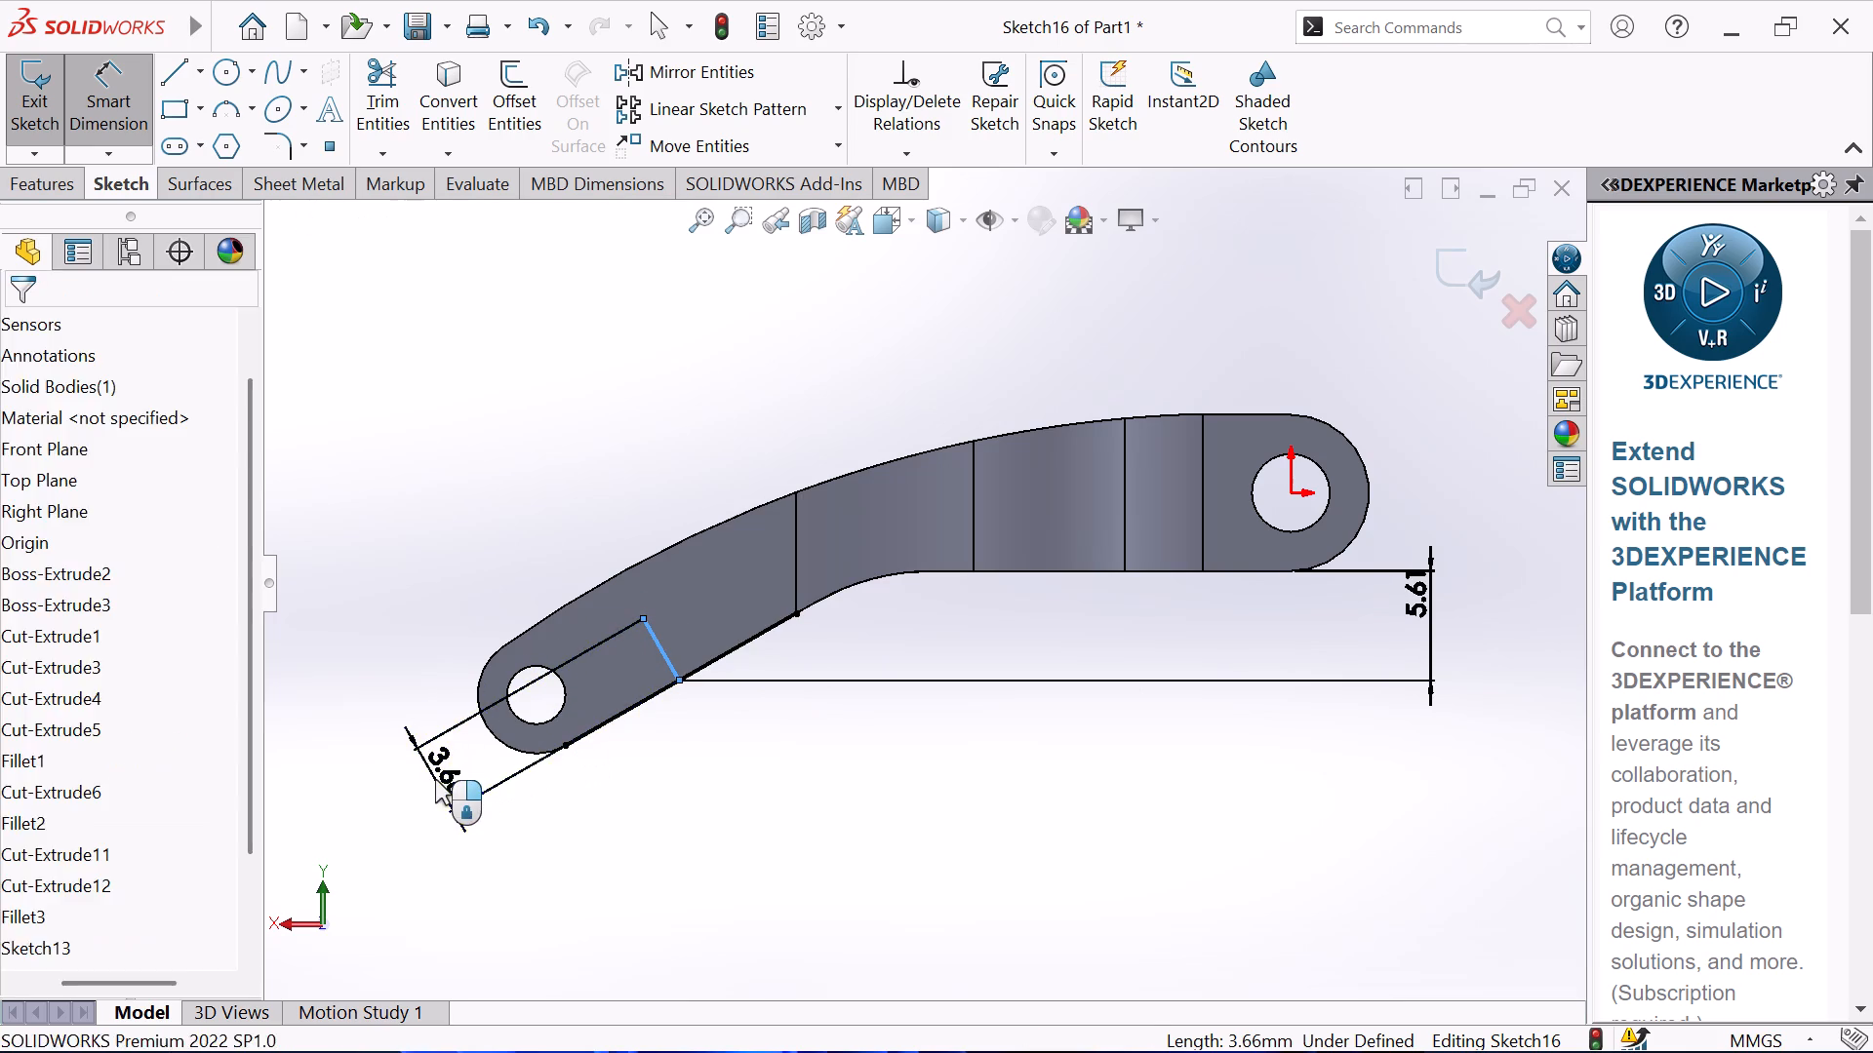
key(2)
key(Return)
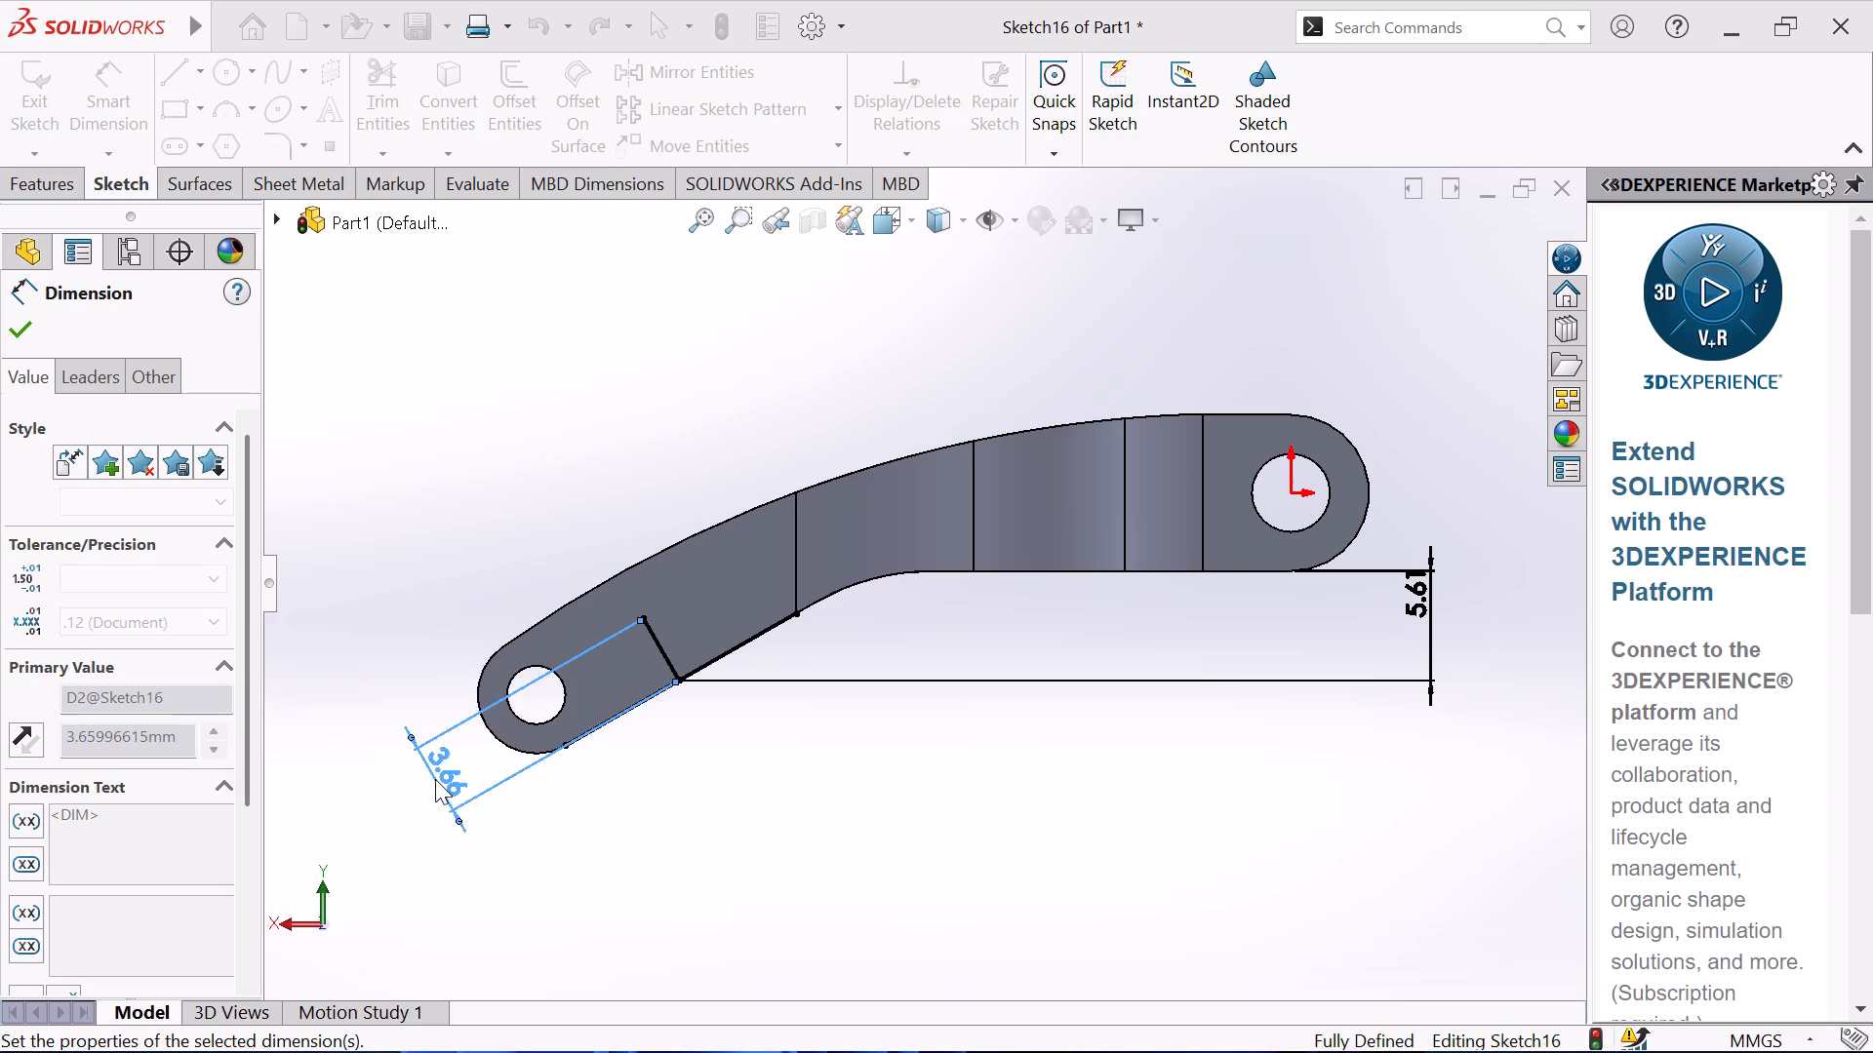
right_click(671, 794)
click(788, 846)
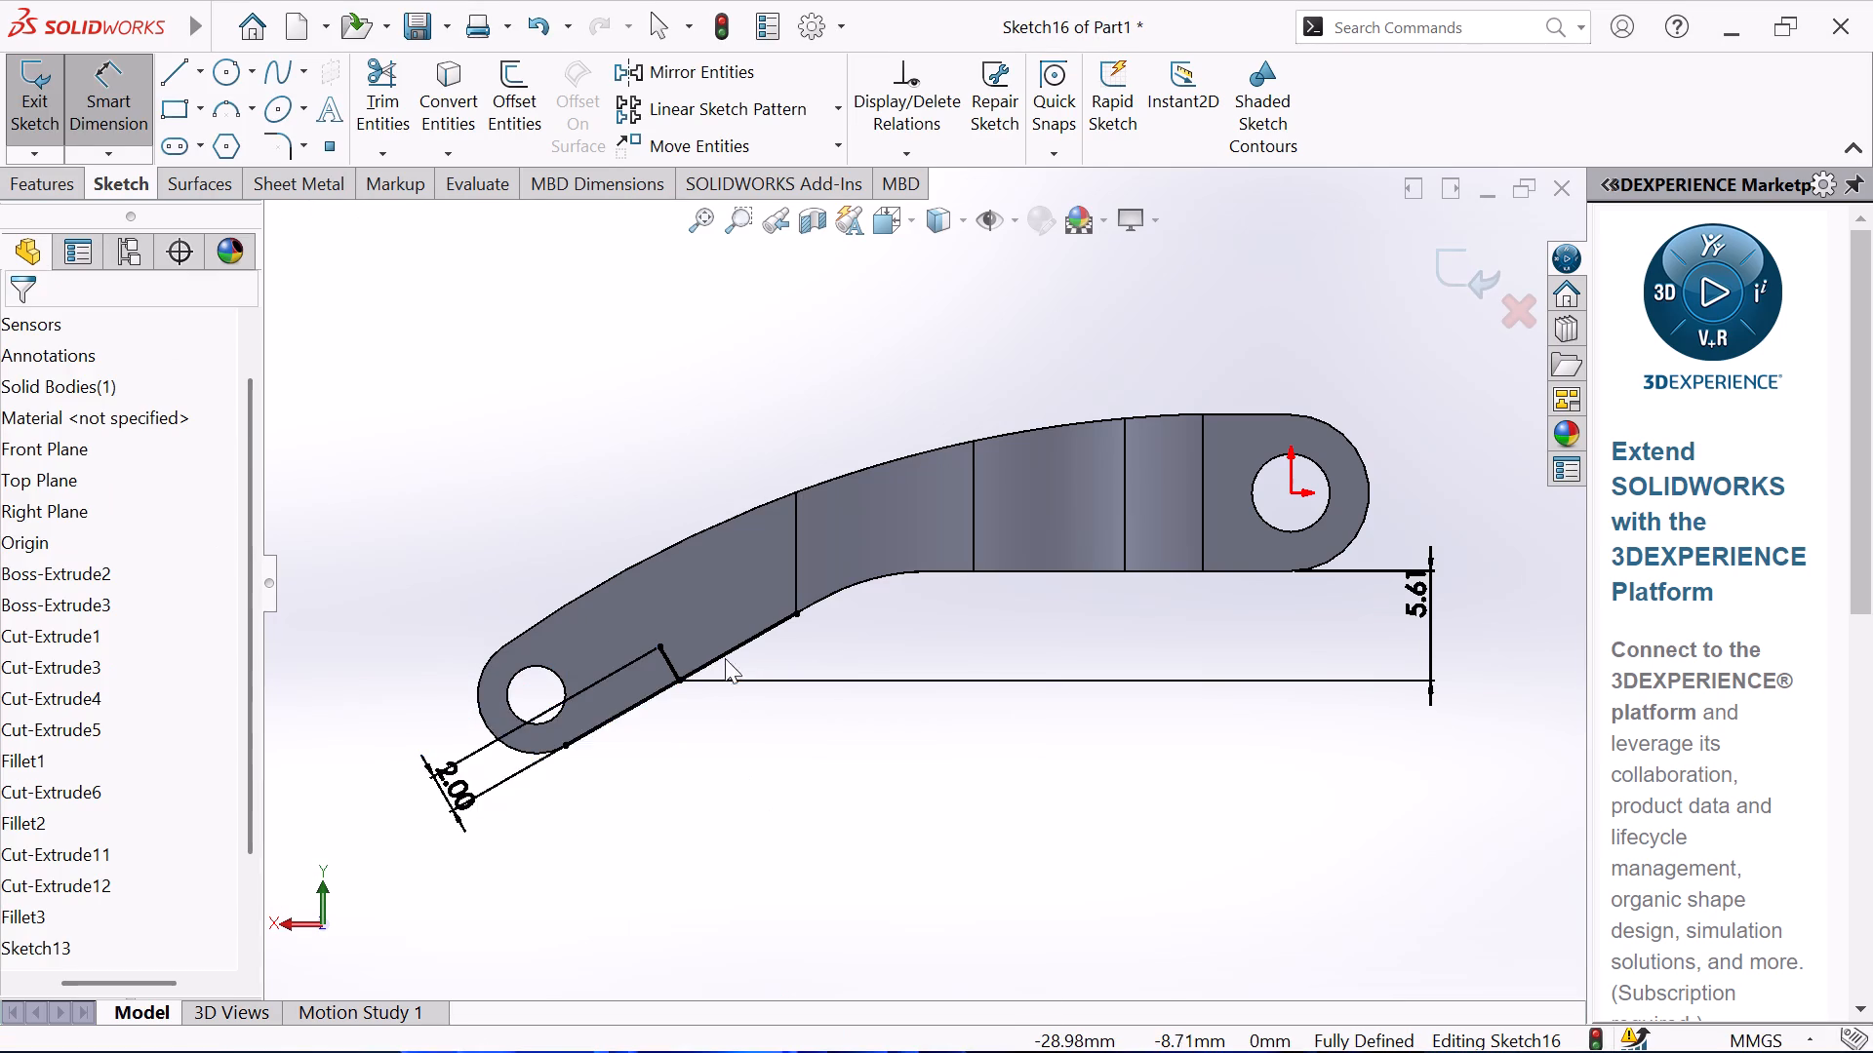
Sketch a three-point arc of about 2.03 mm radius from the perpendicular line's upper endpoint to the converted edge.
scroll(724, 652, down, 2)
click(224, 109)
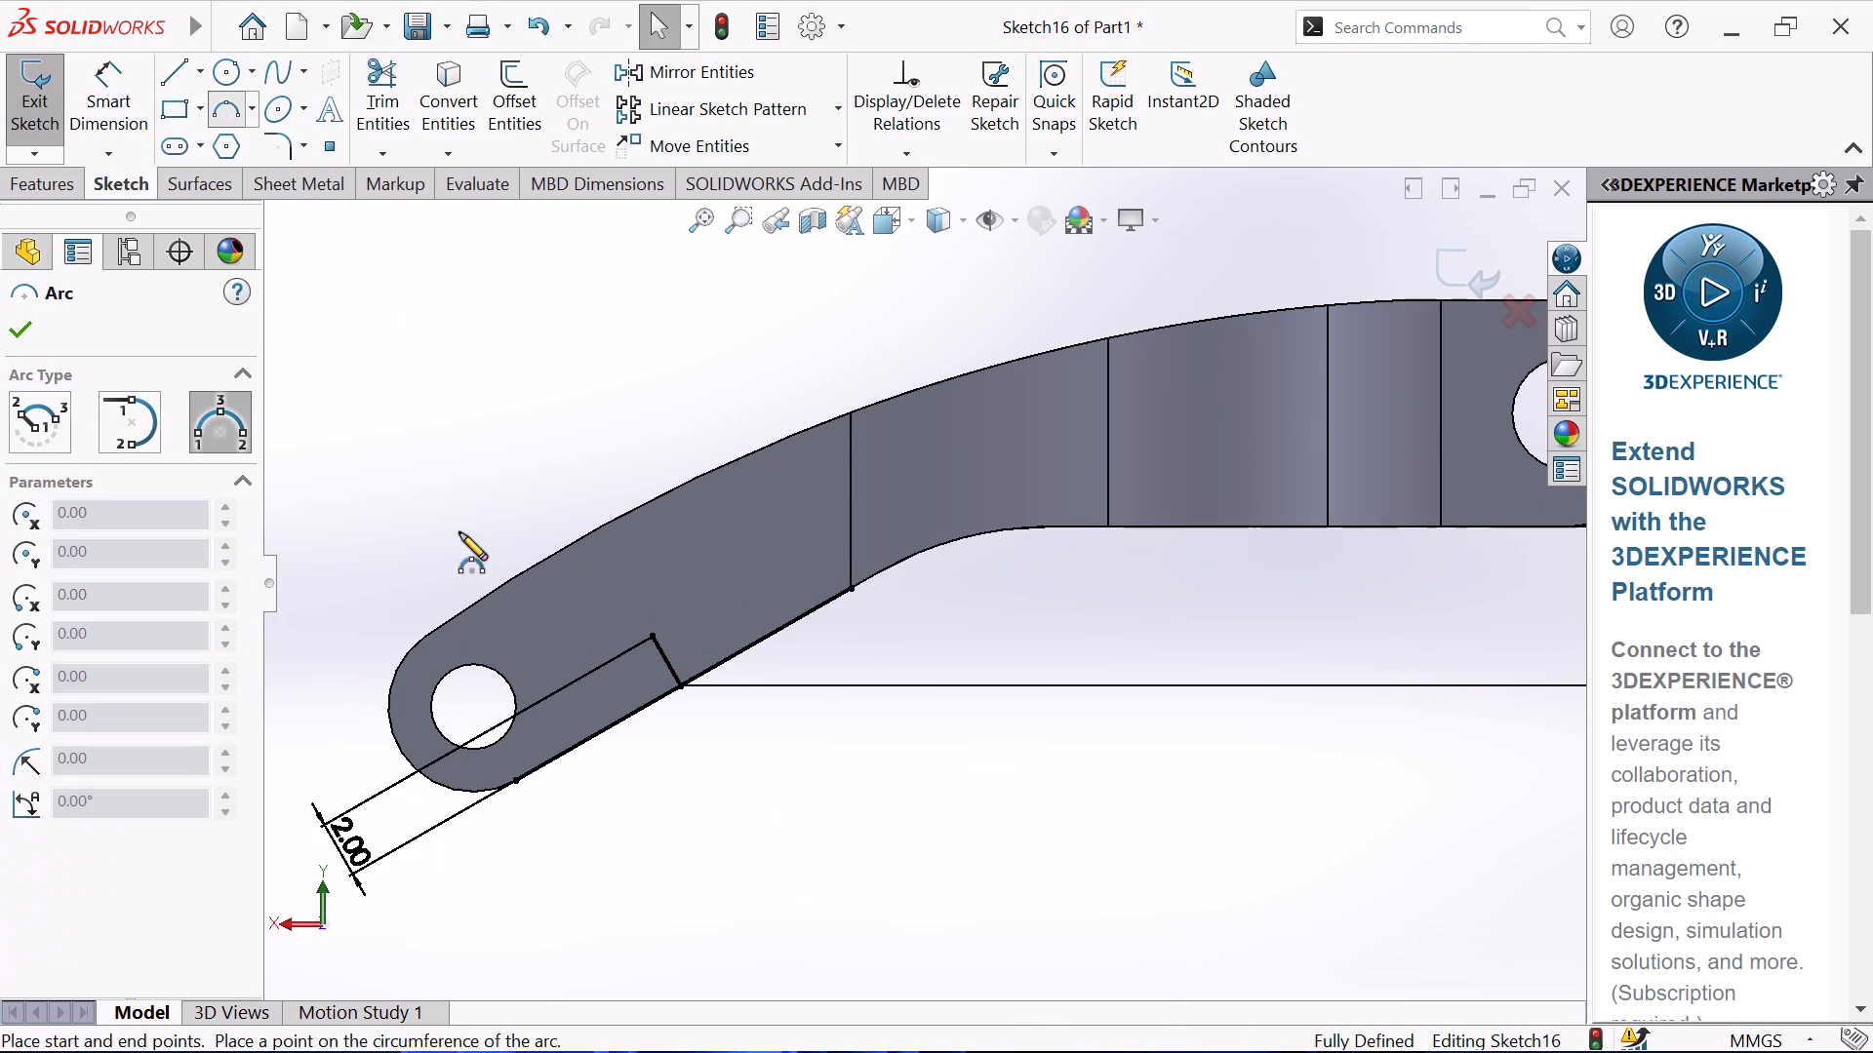
click(652, 634)
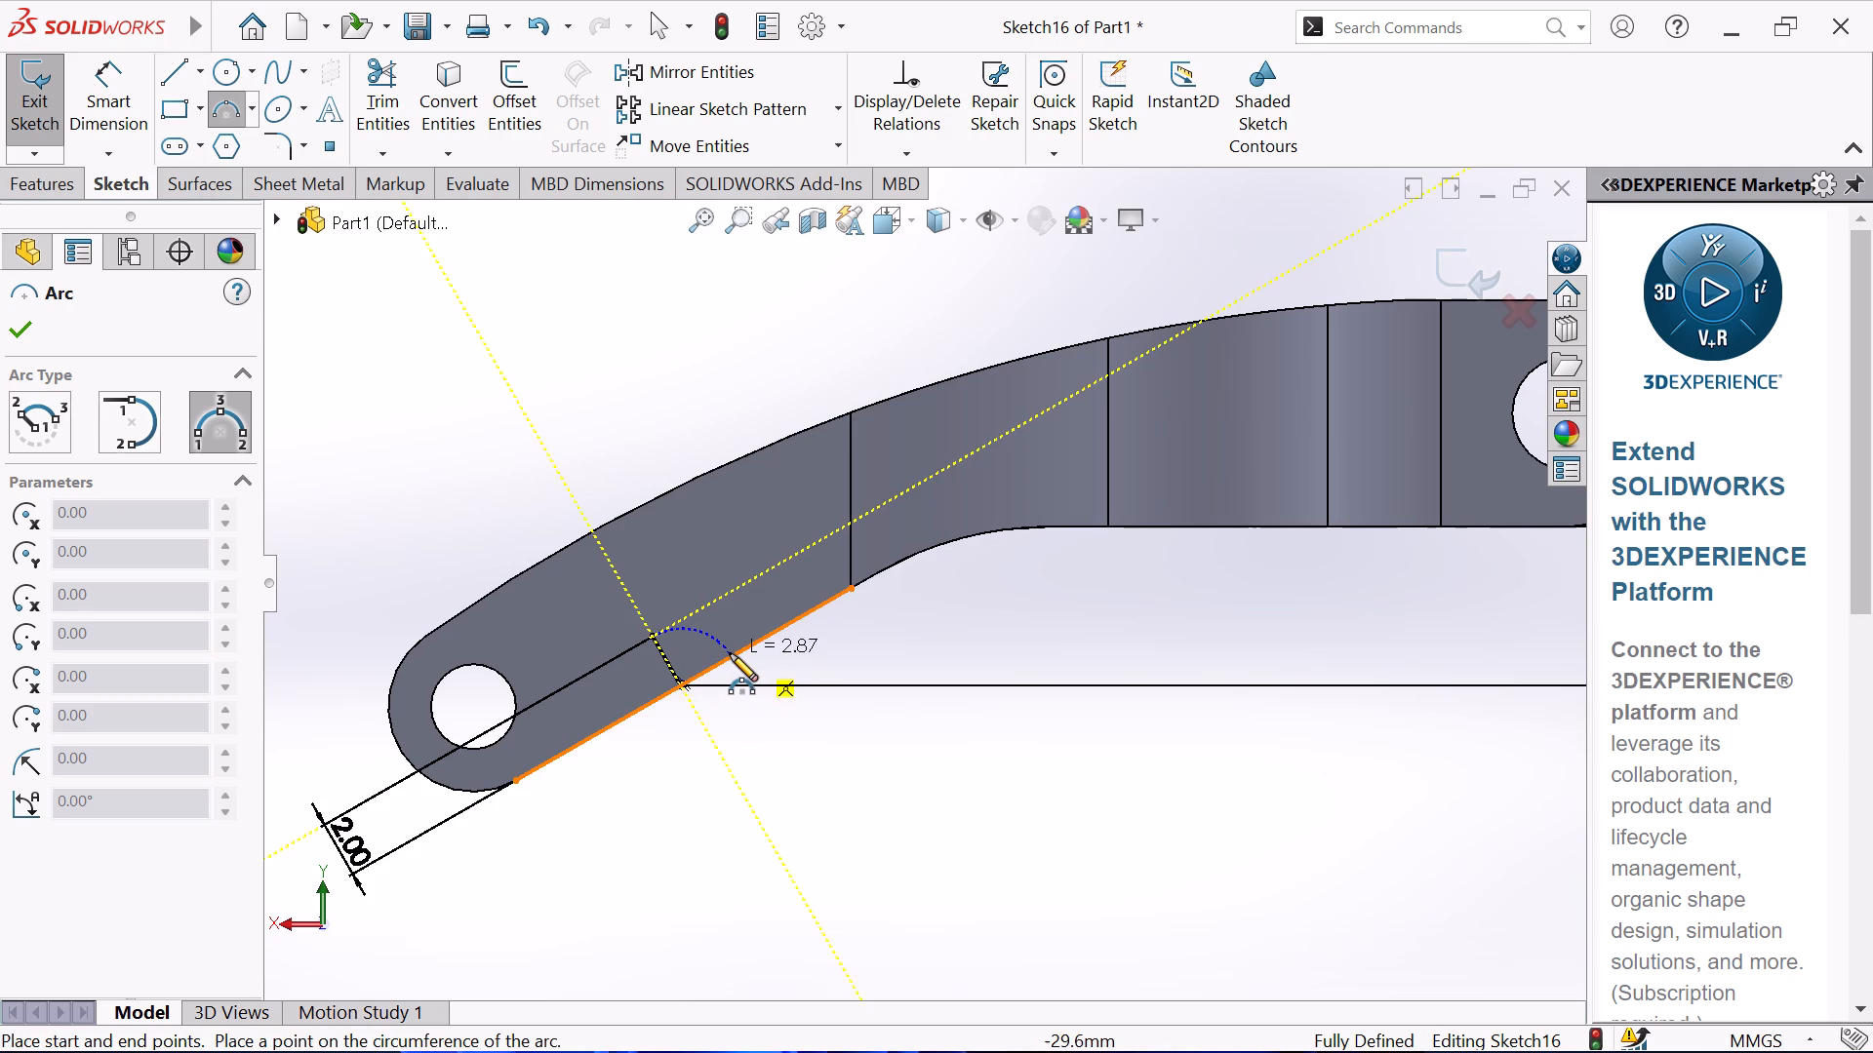
click(730, 653)
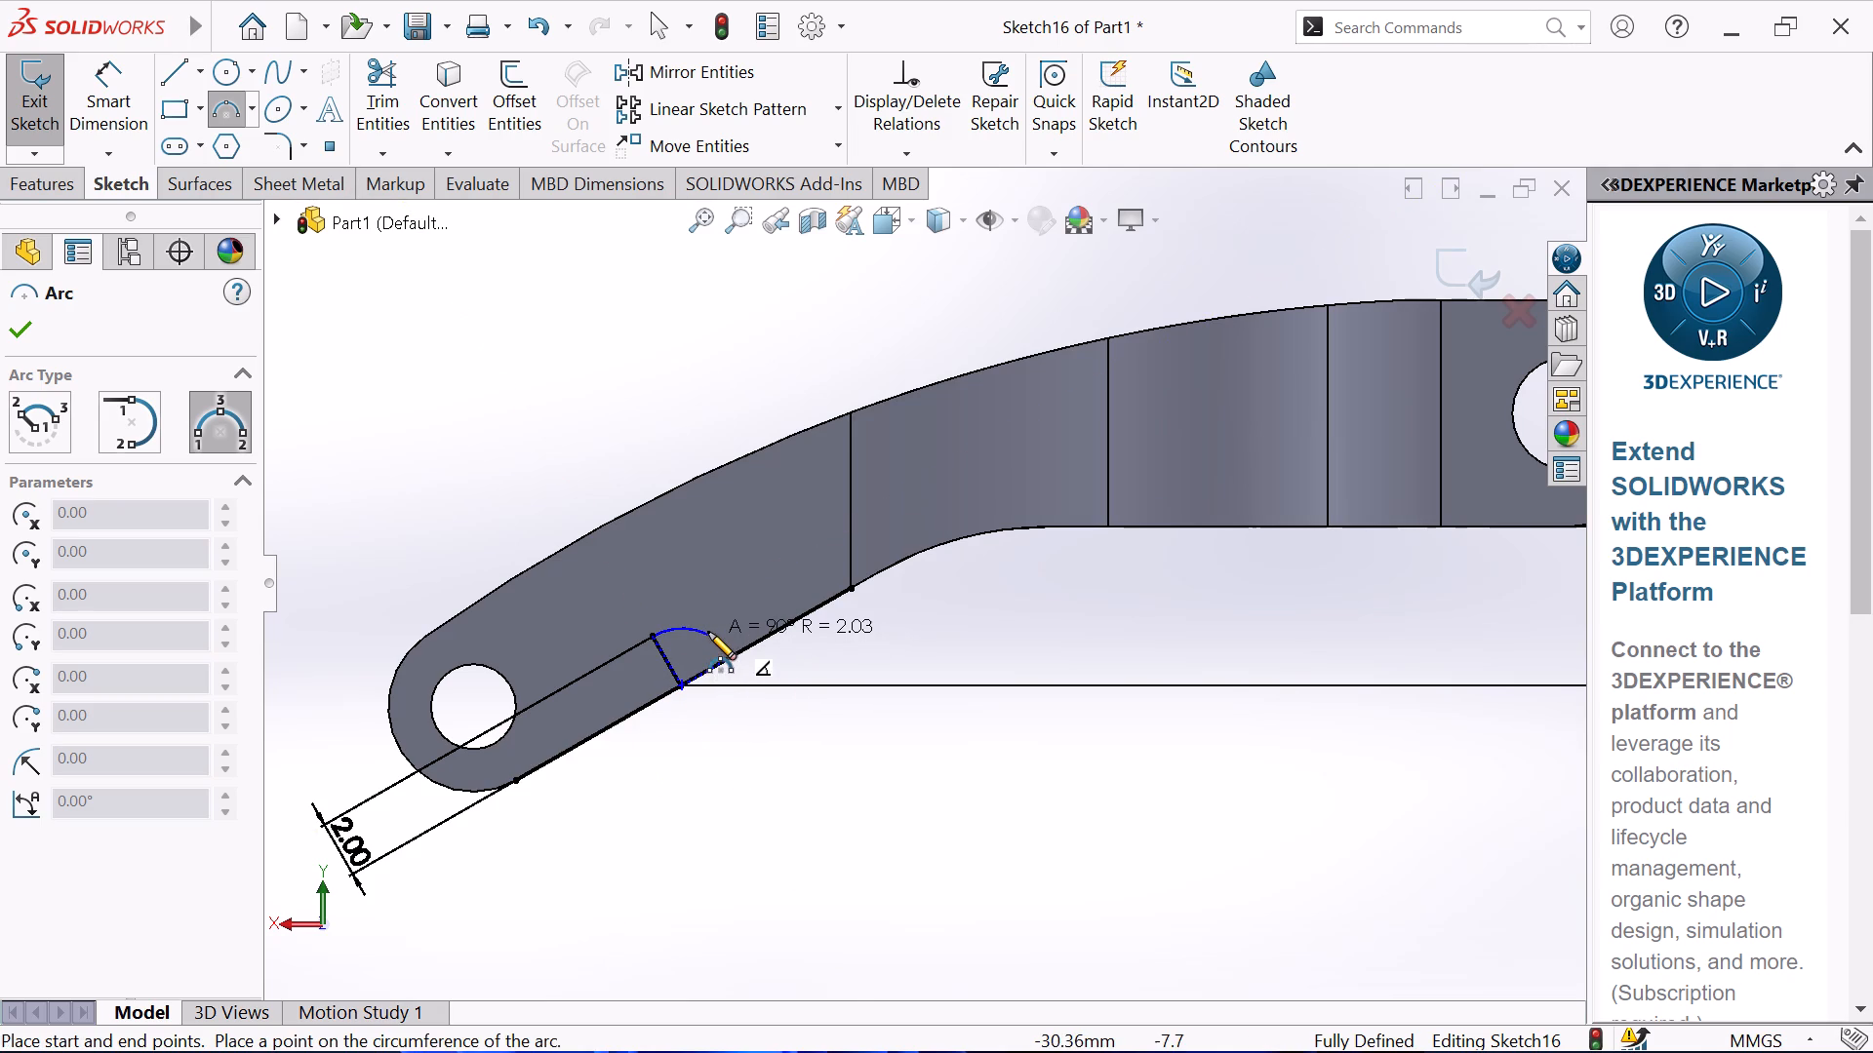
click(708, 632)
right_click(655, 440)
click(738, 462)
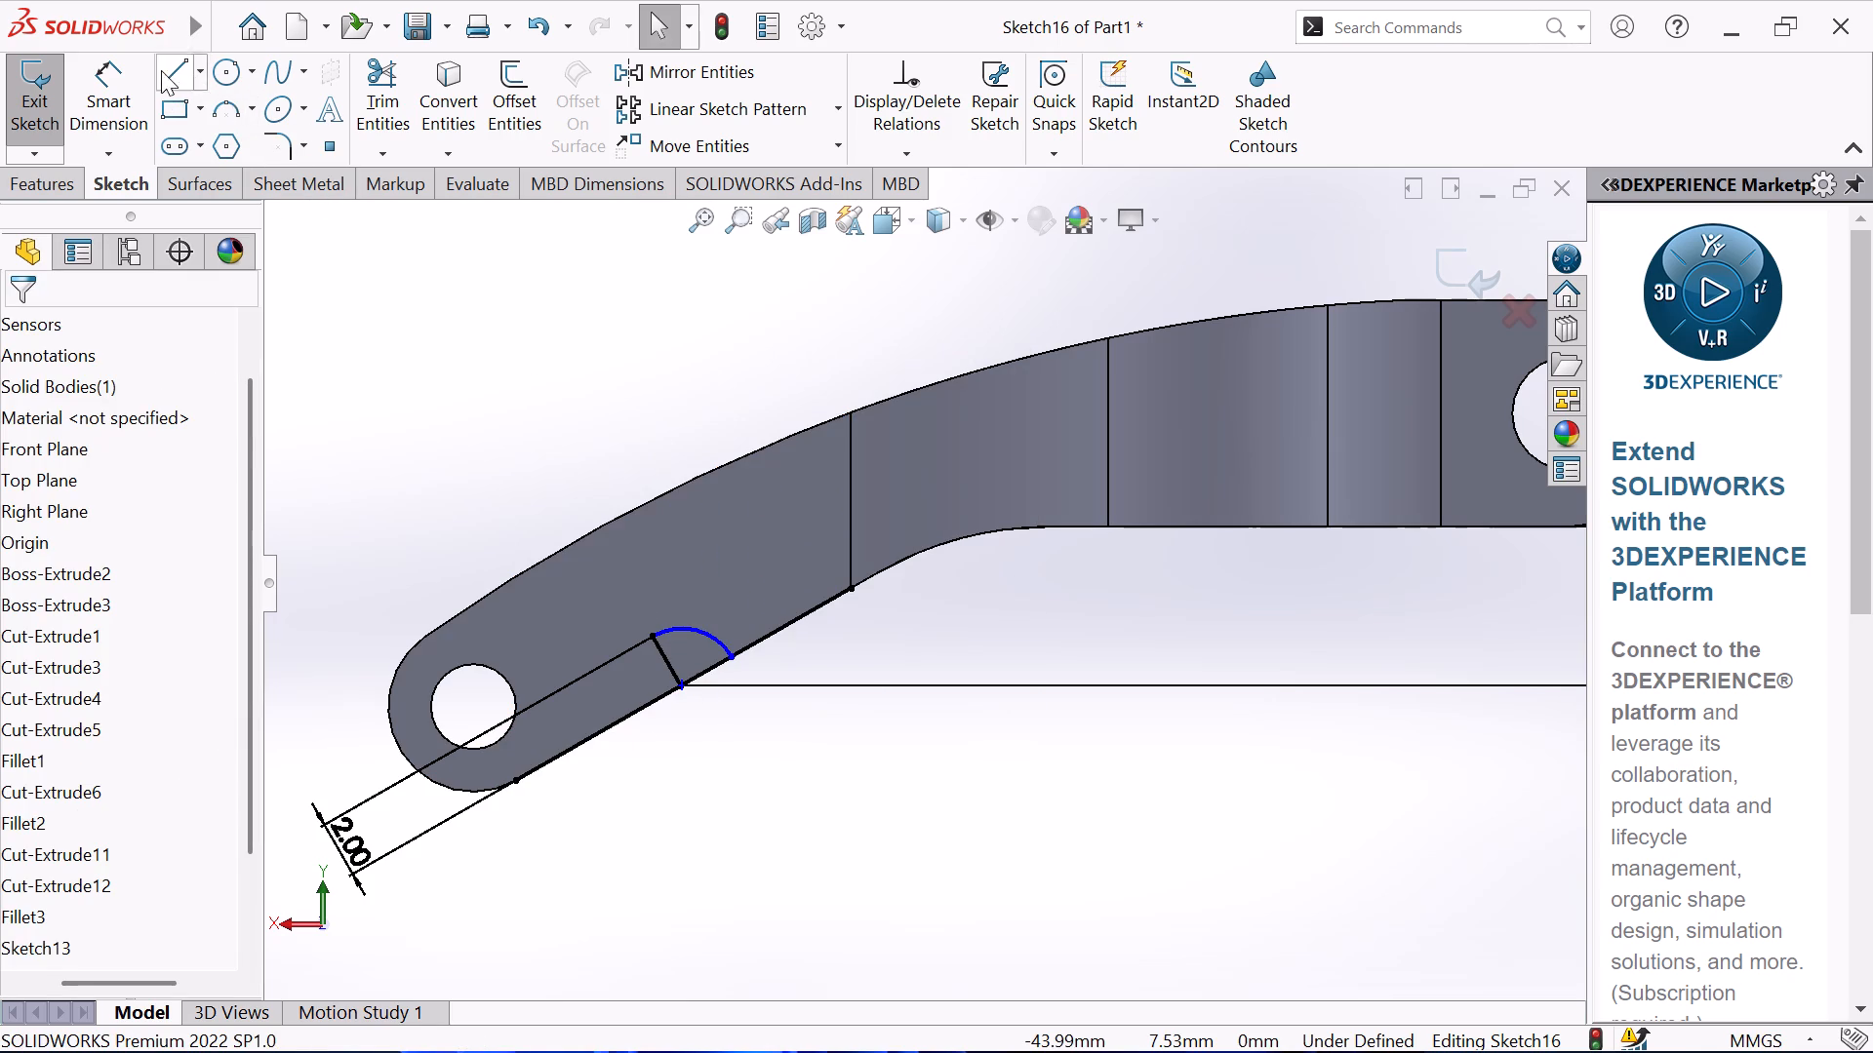
Dimension the arc's radius as 2 mm.
click(91, 93)
click(705, 635)
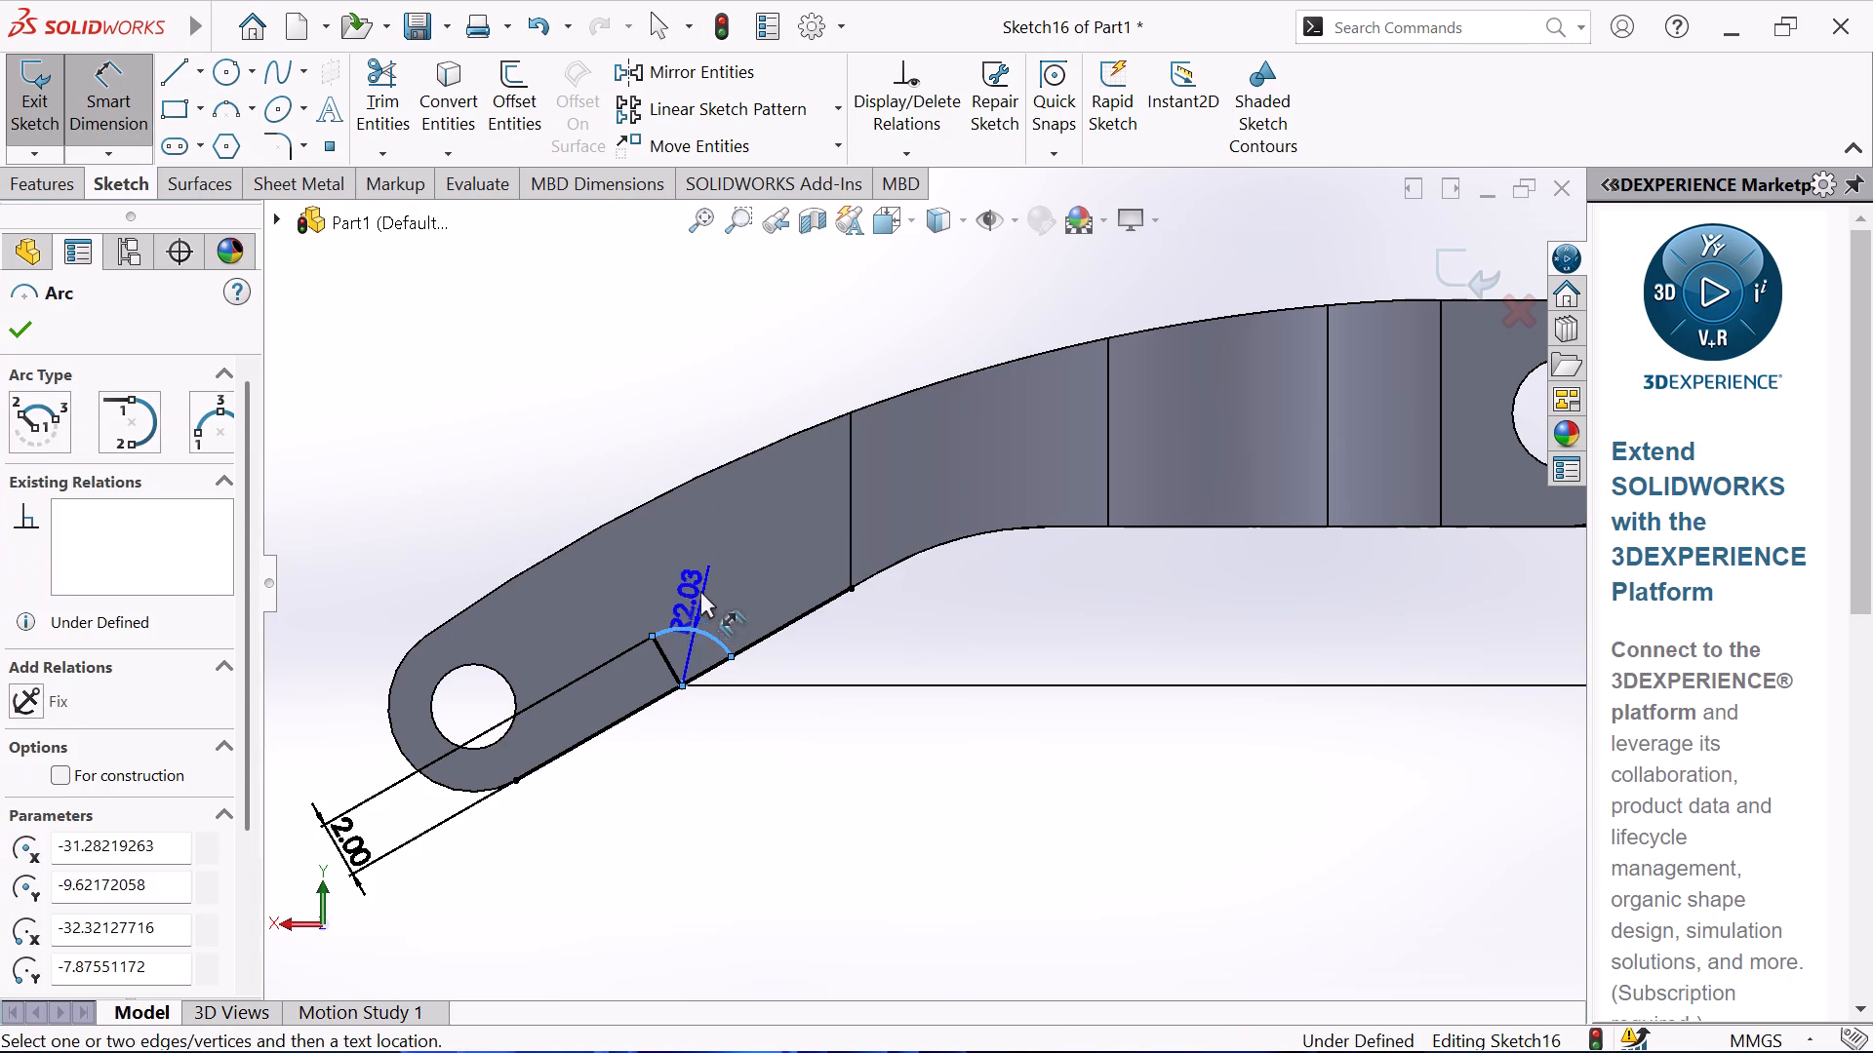
click(701, 559)
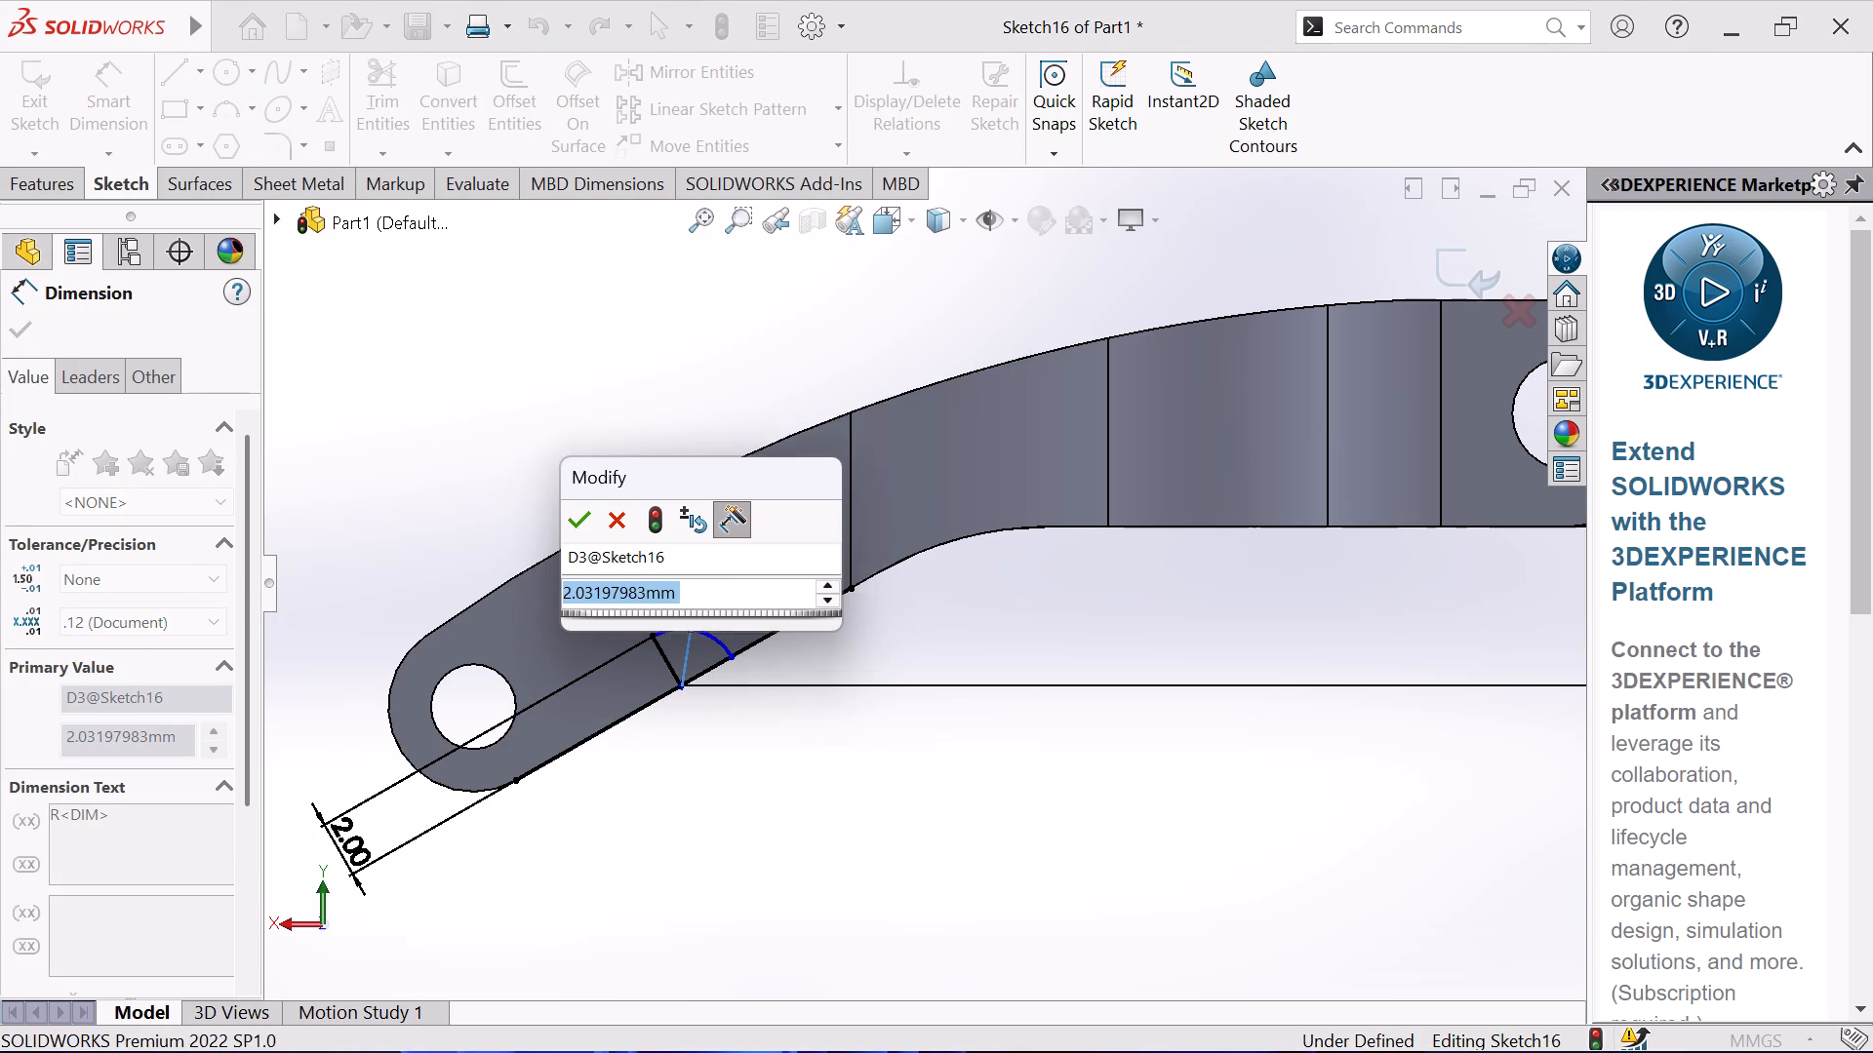
key(2)
key(Return)
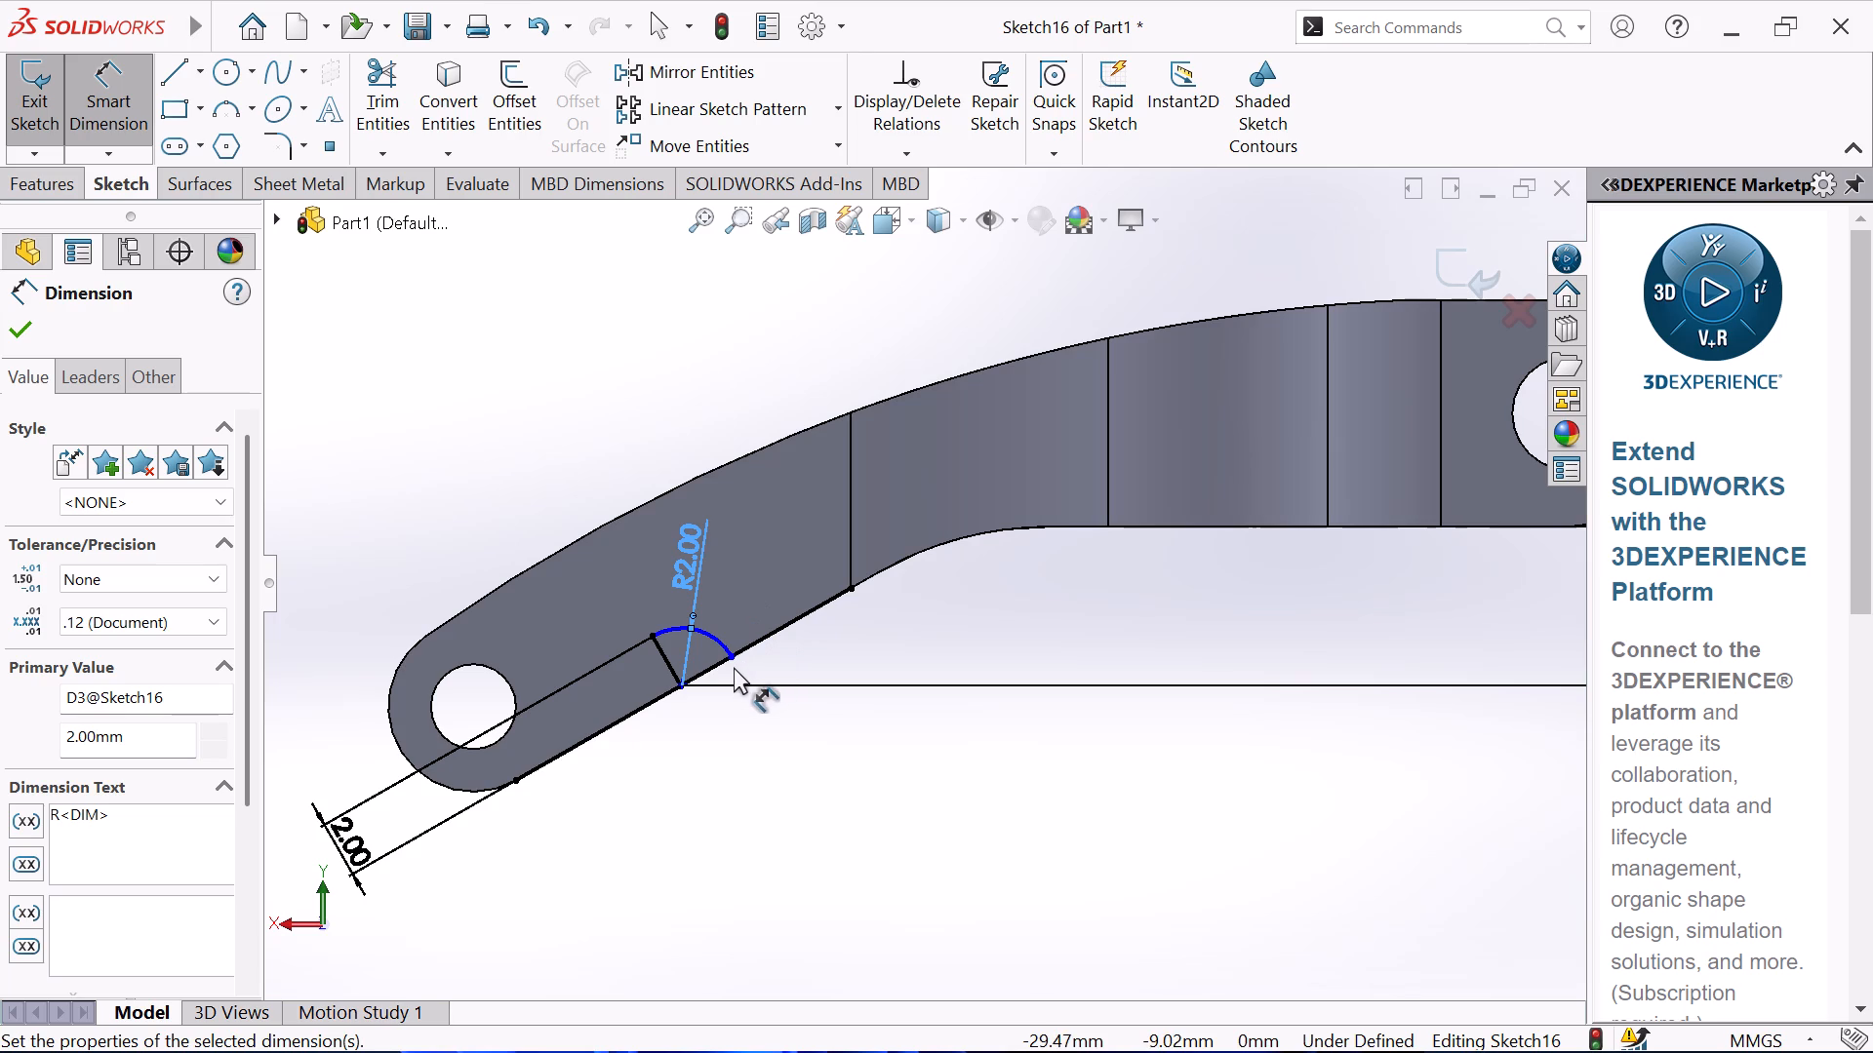
Dimension the distance between the arc's end on the edge and the perpendicular line's lower endpoint as 2 mm.
click(736, 656)
click(682, 691)
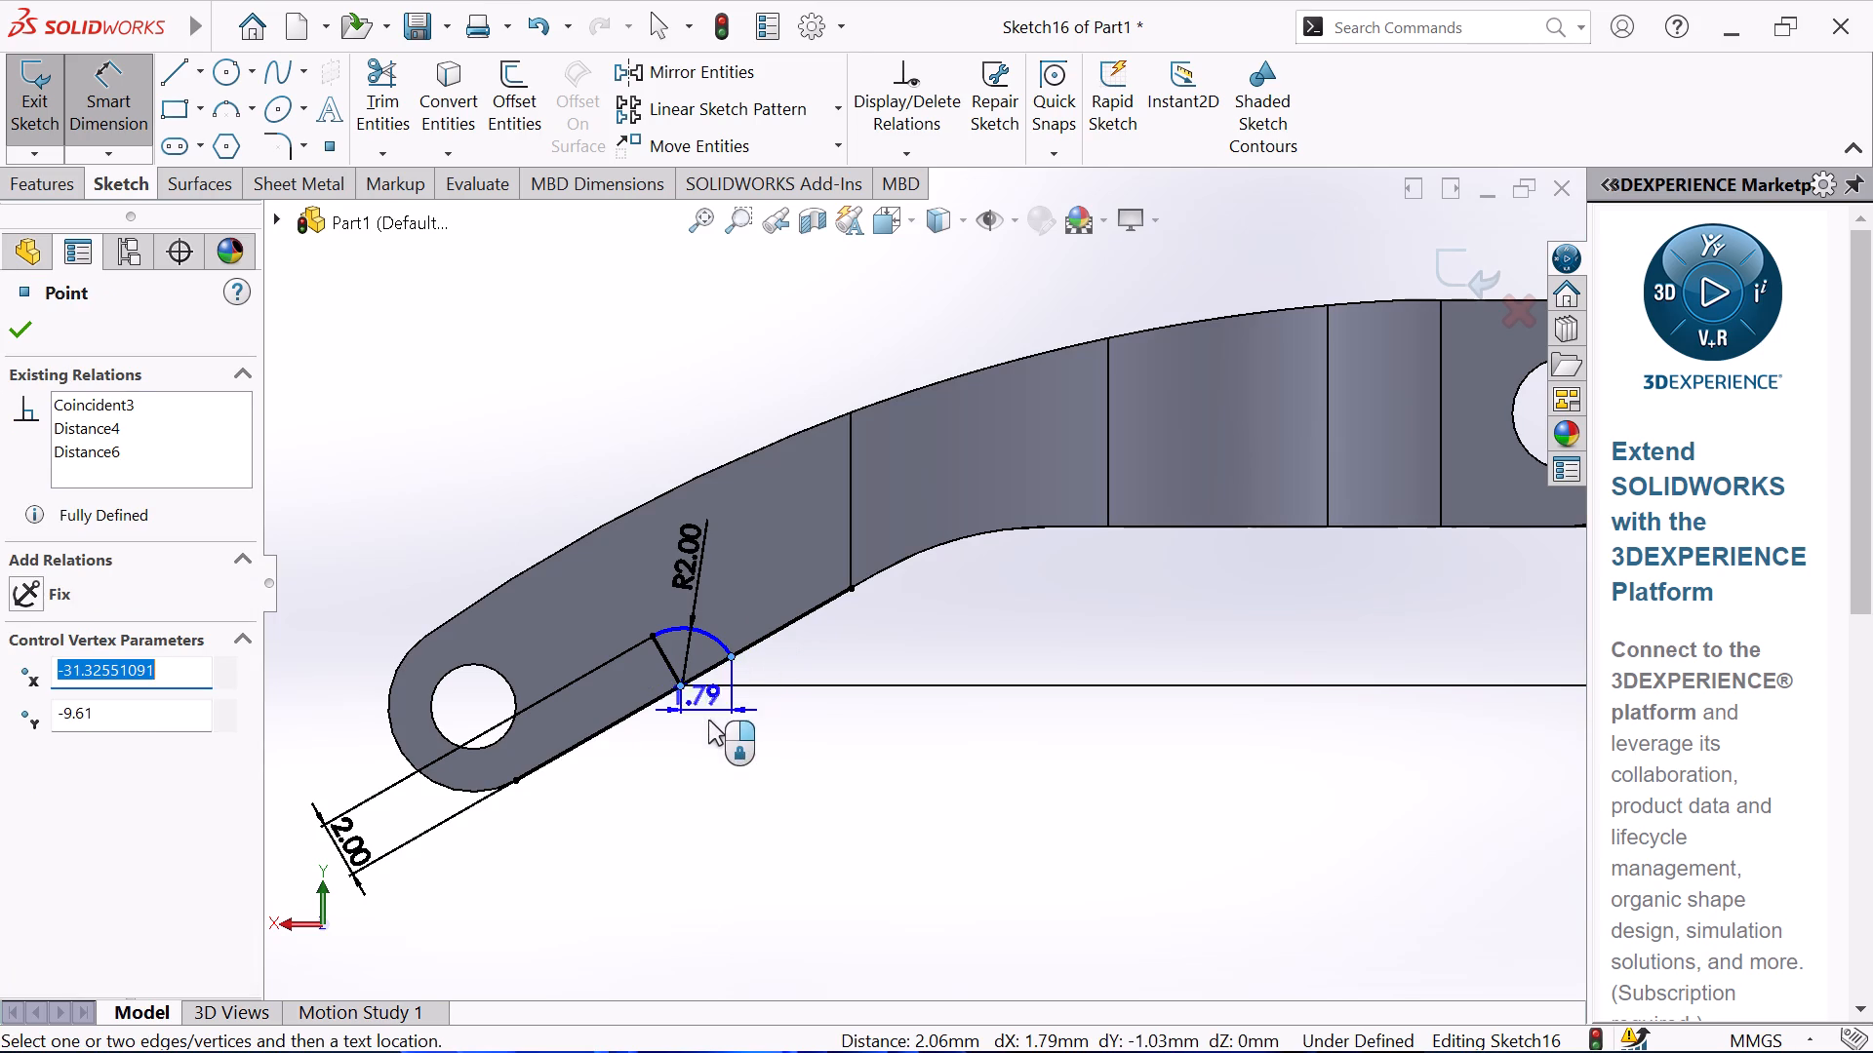
click(758, 706)
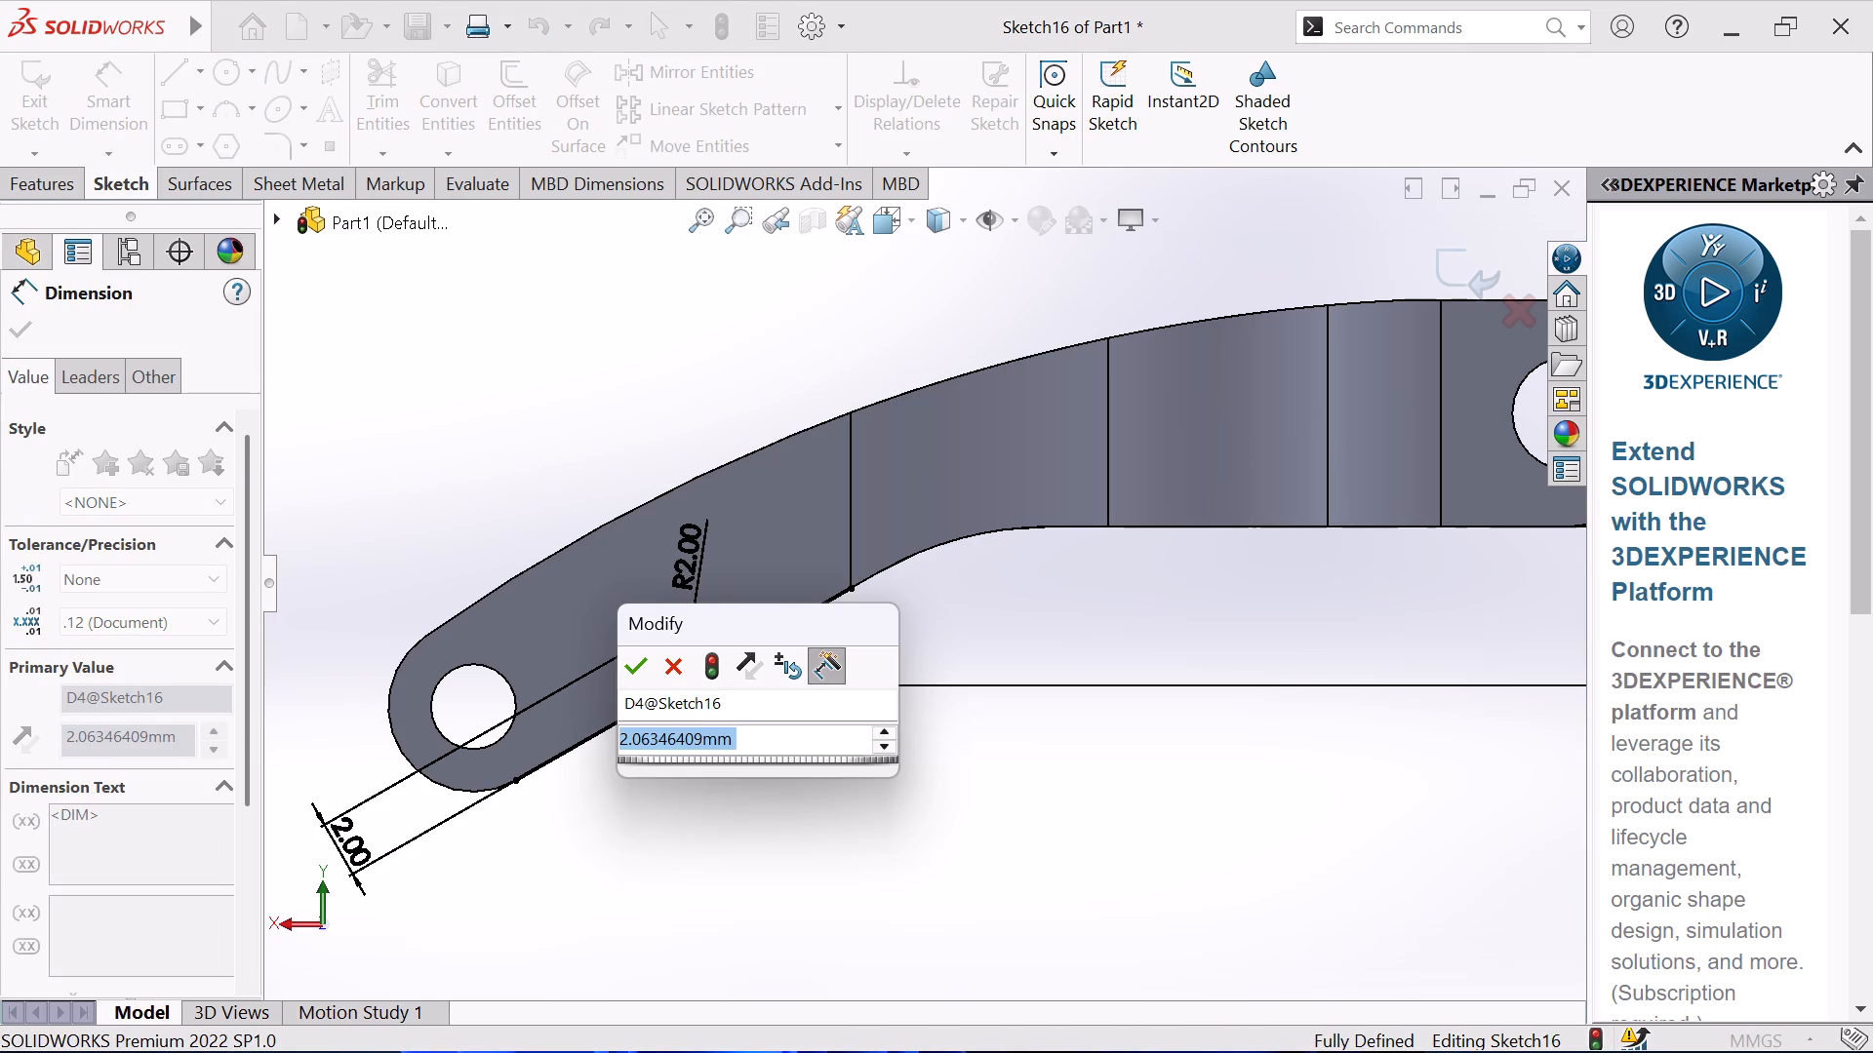
key(2)
key(Return)
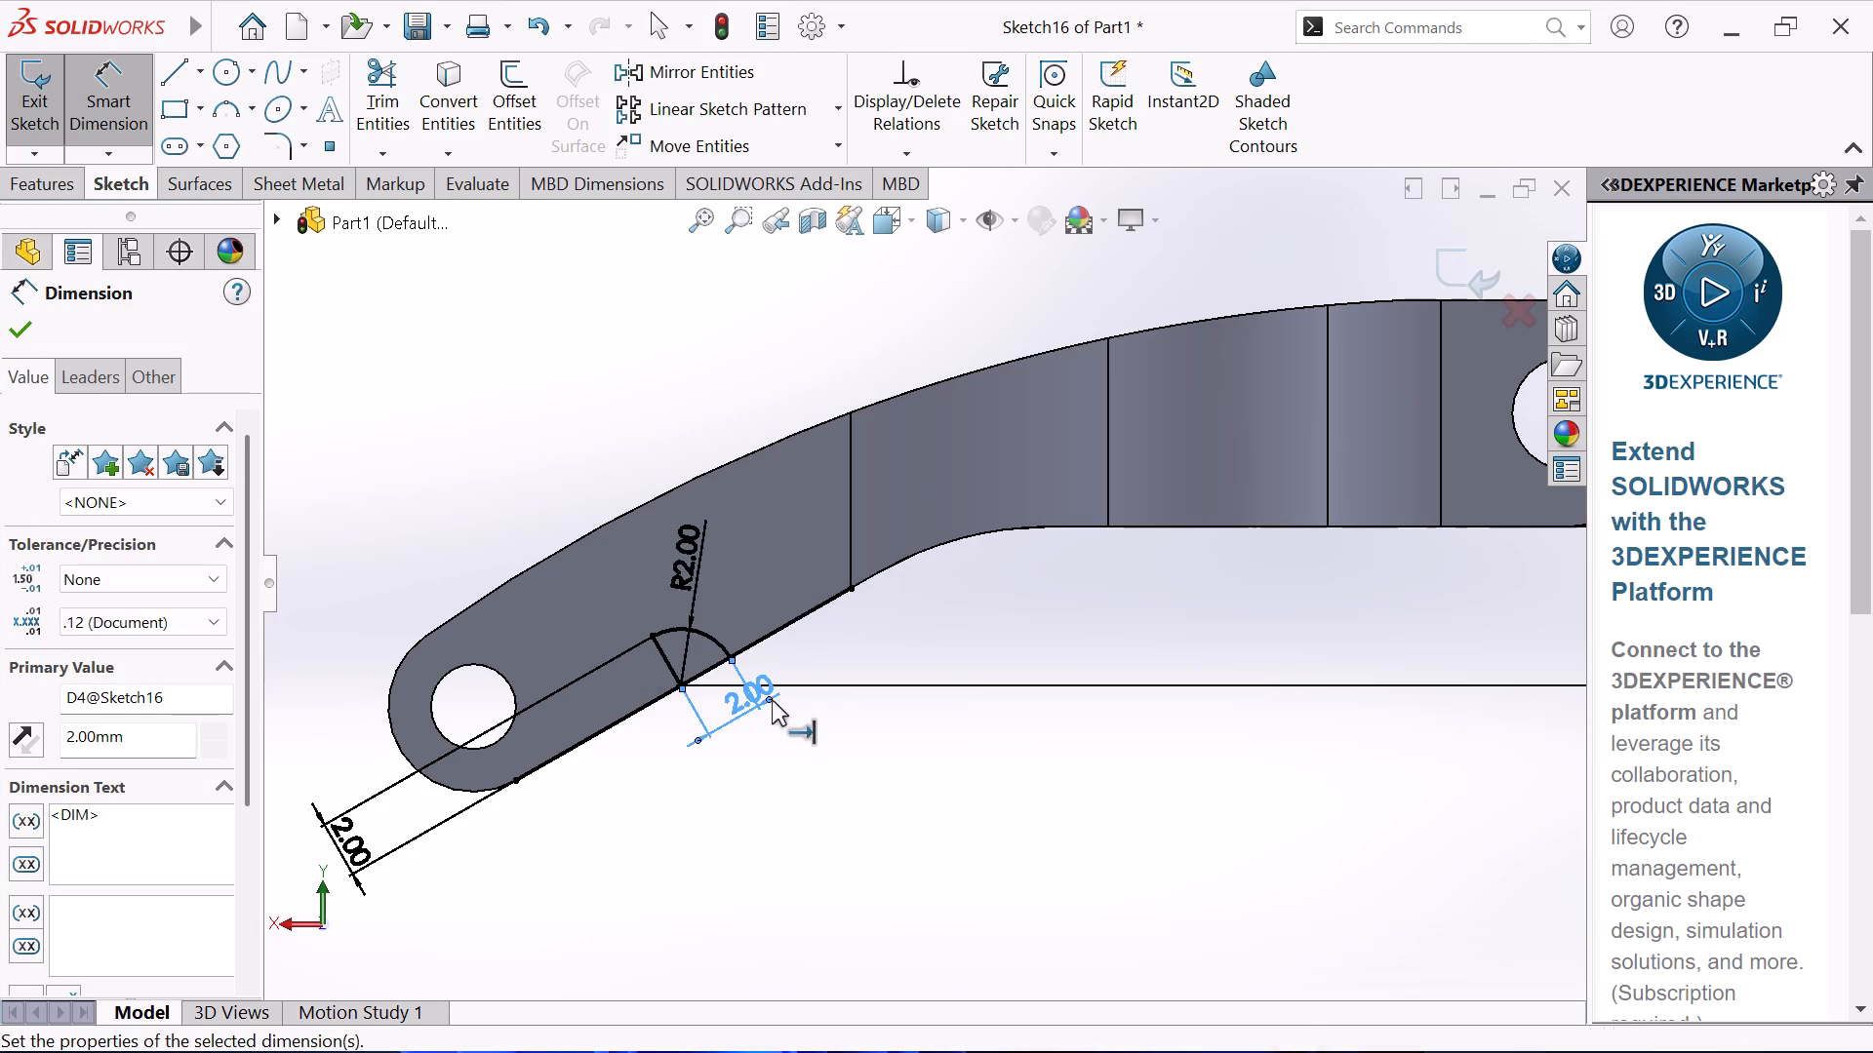
right_click(856, 792)
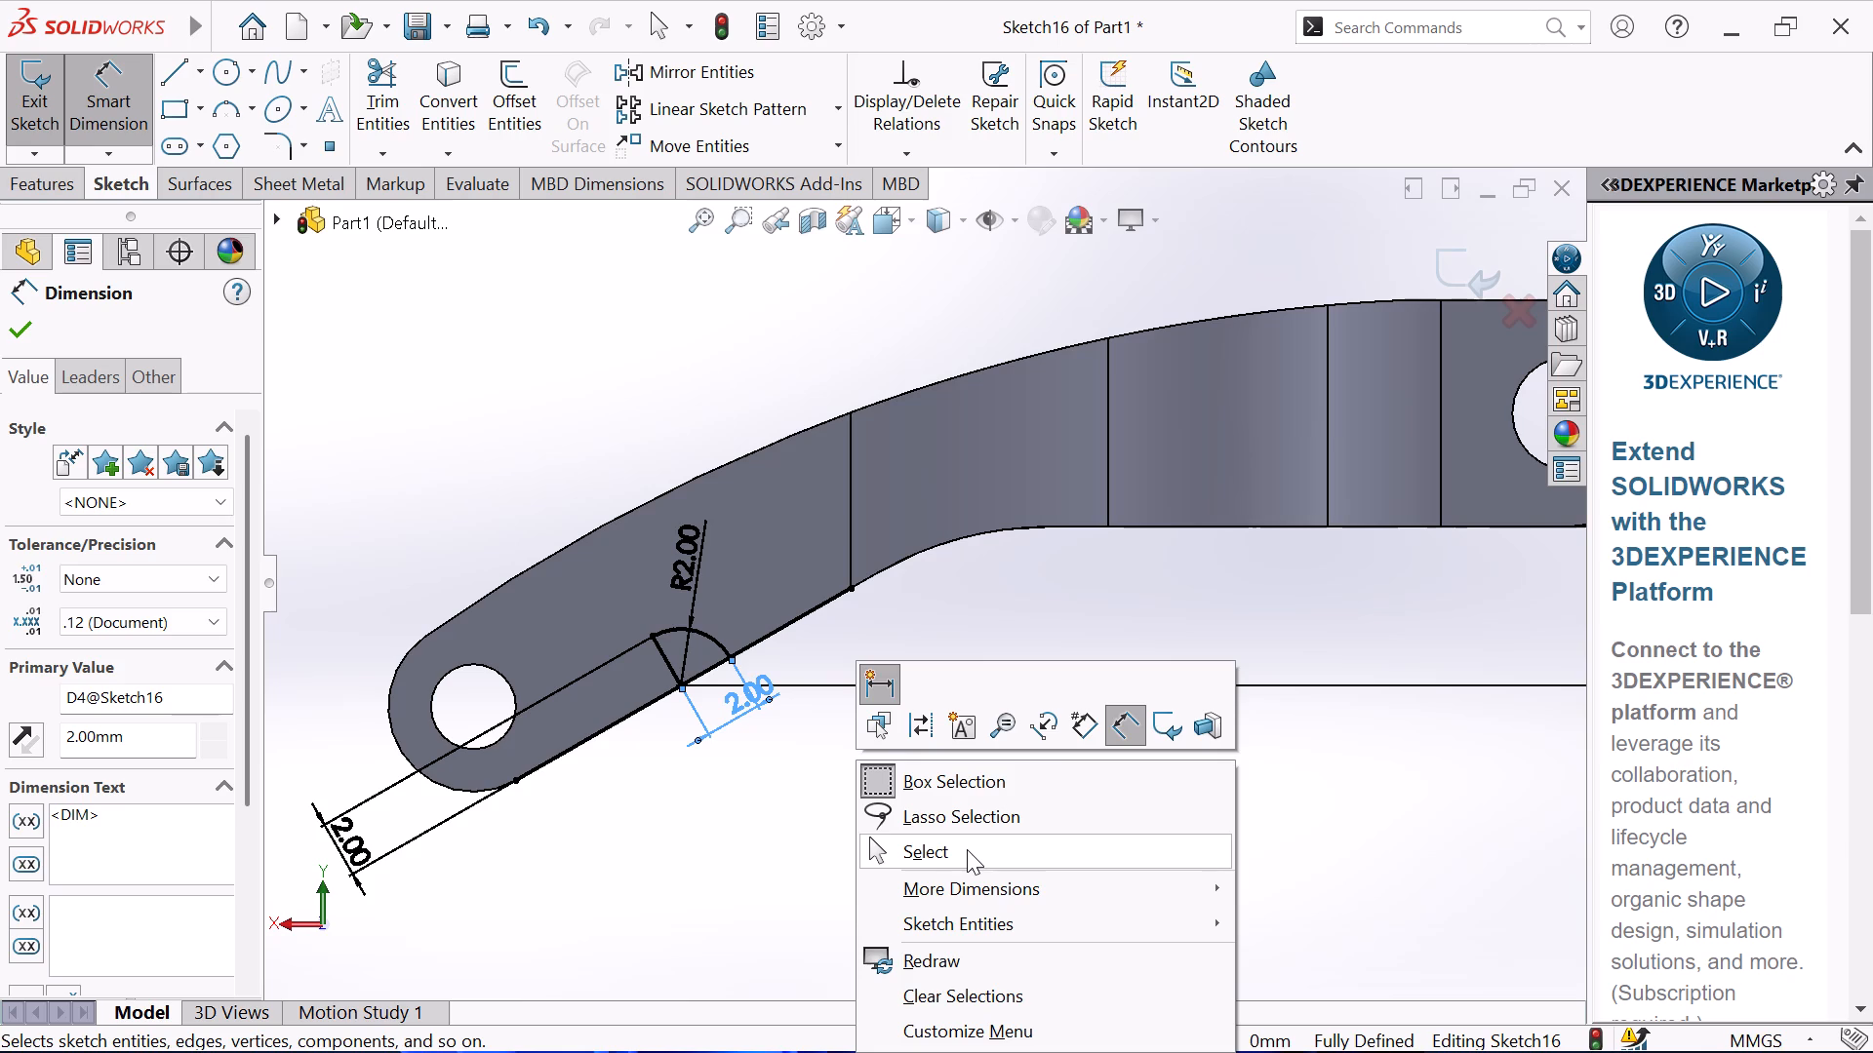
click(967, 849)
click(129, 111)
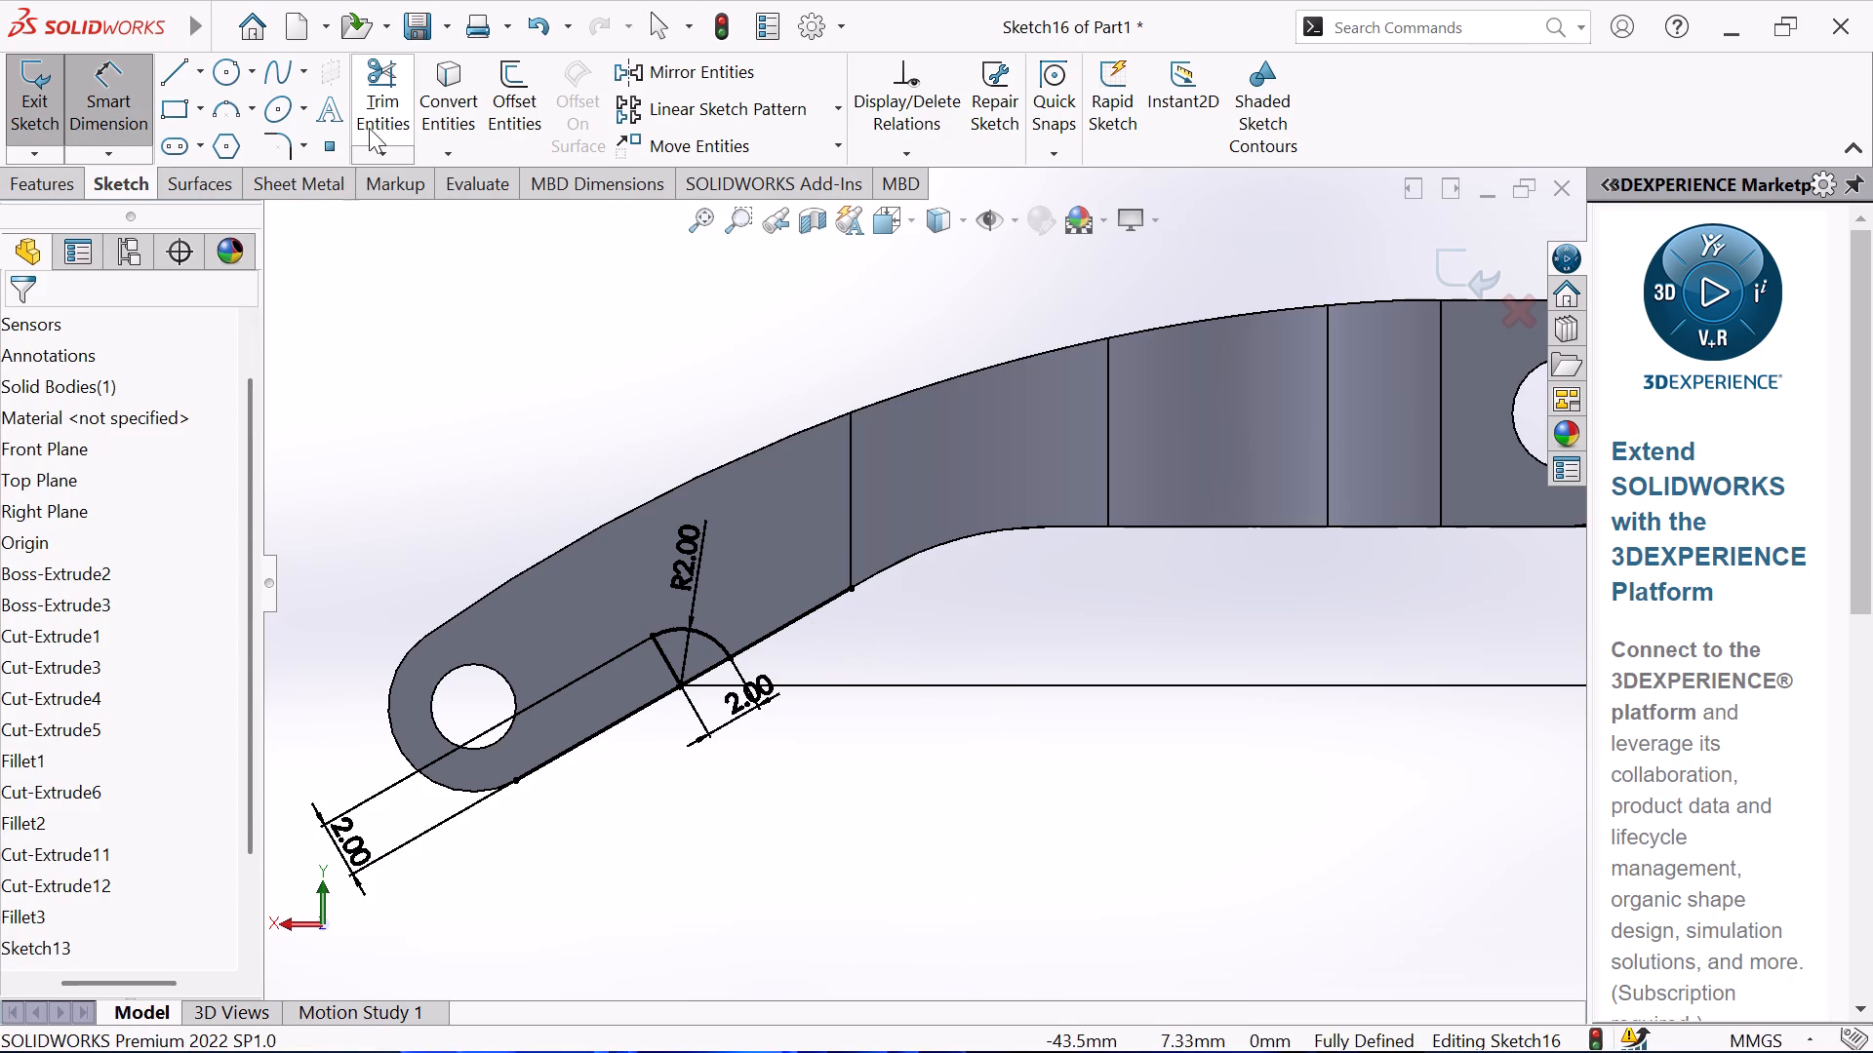
Trim the converted edge on both sides of the notch profile, keeping only the segment that closes it.
click(381, 104)
click(807, 613)
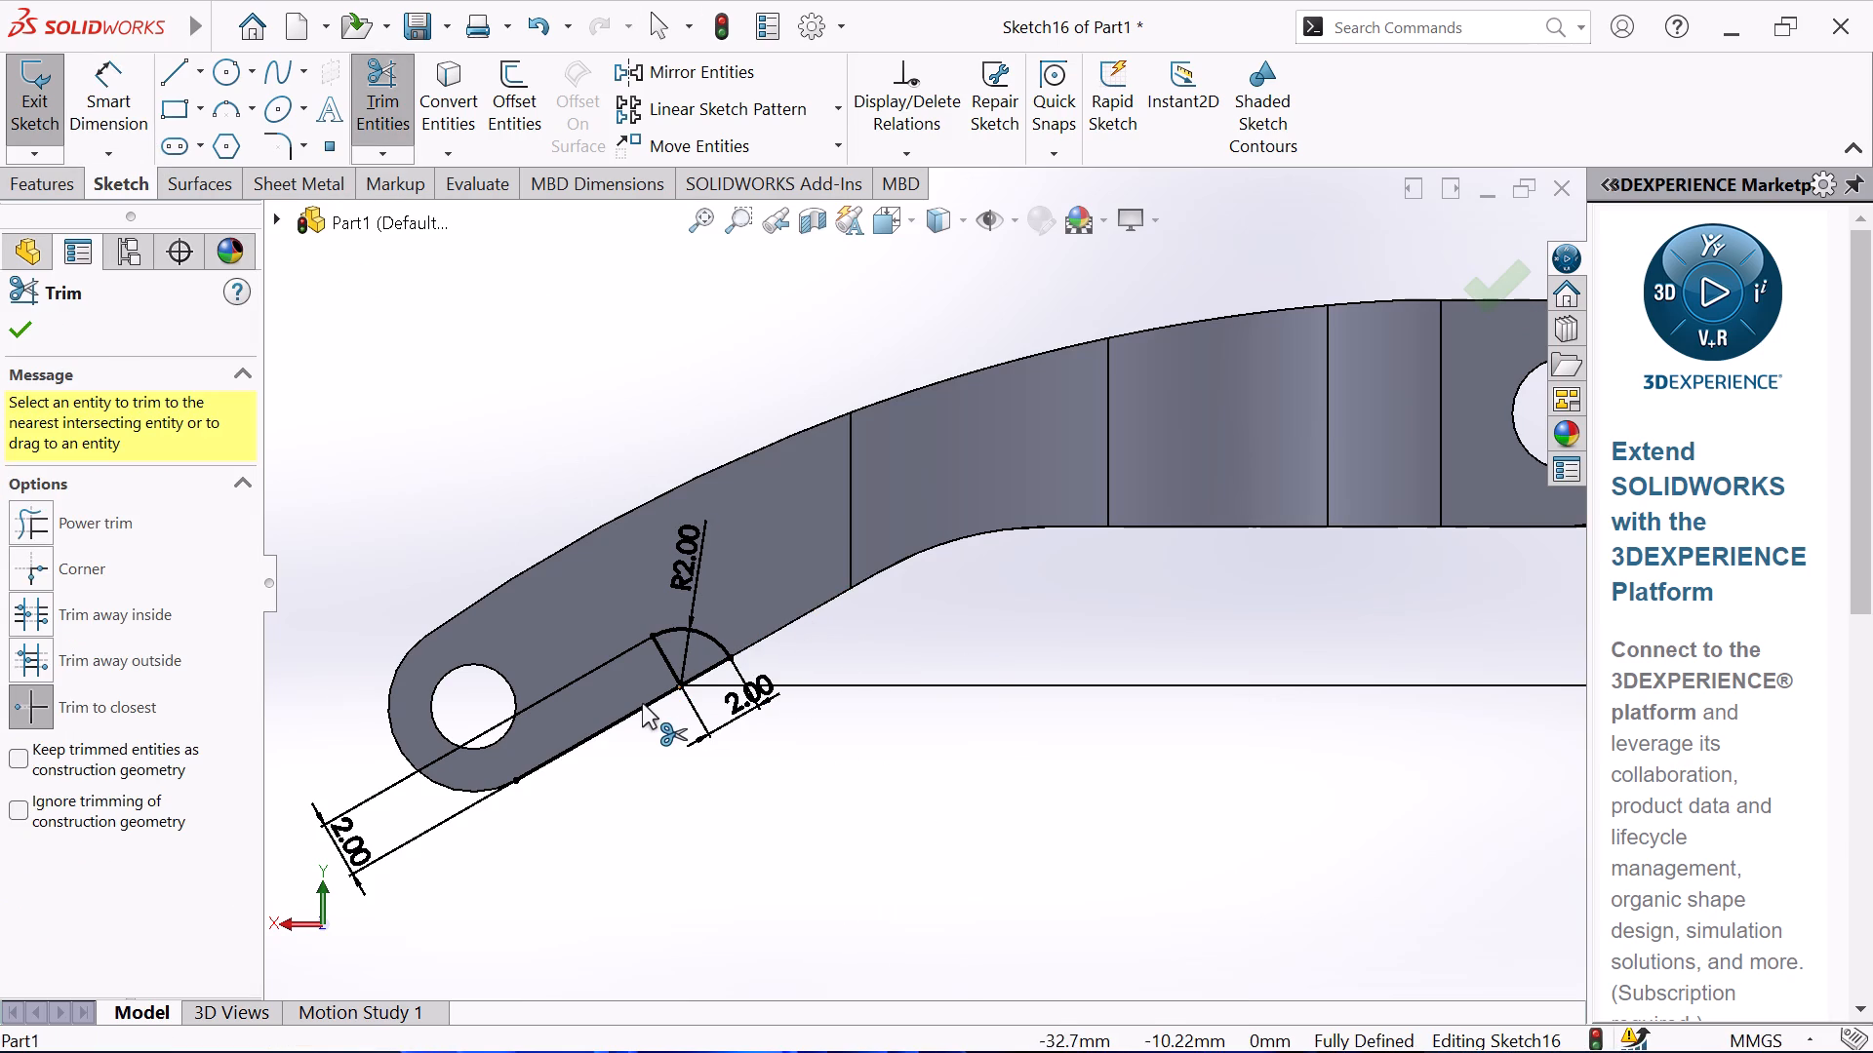
click(637, 712)
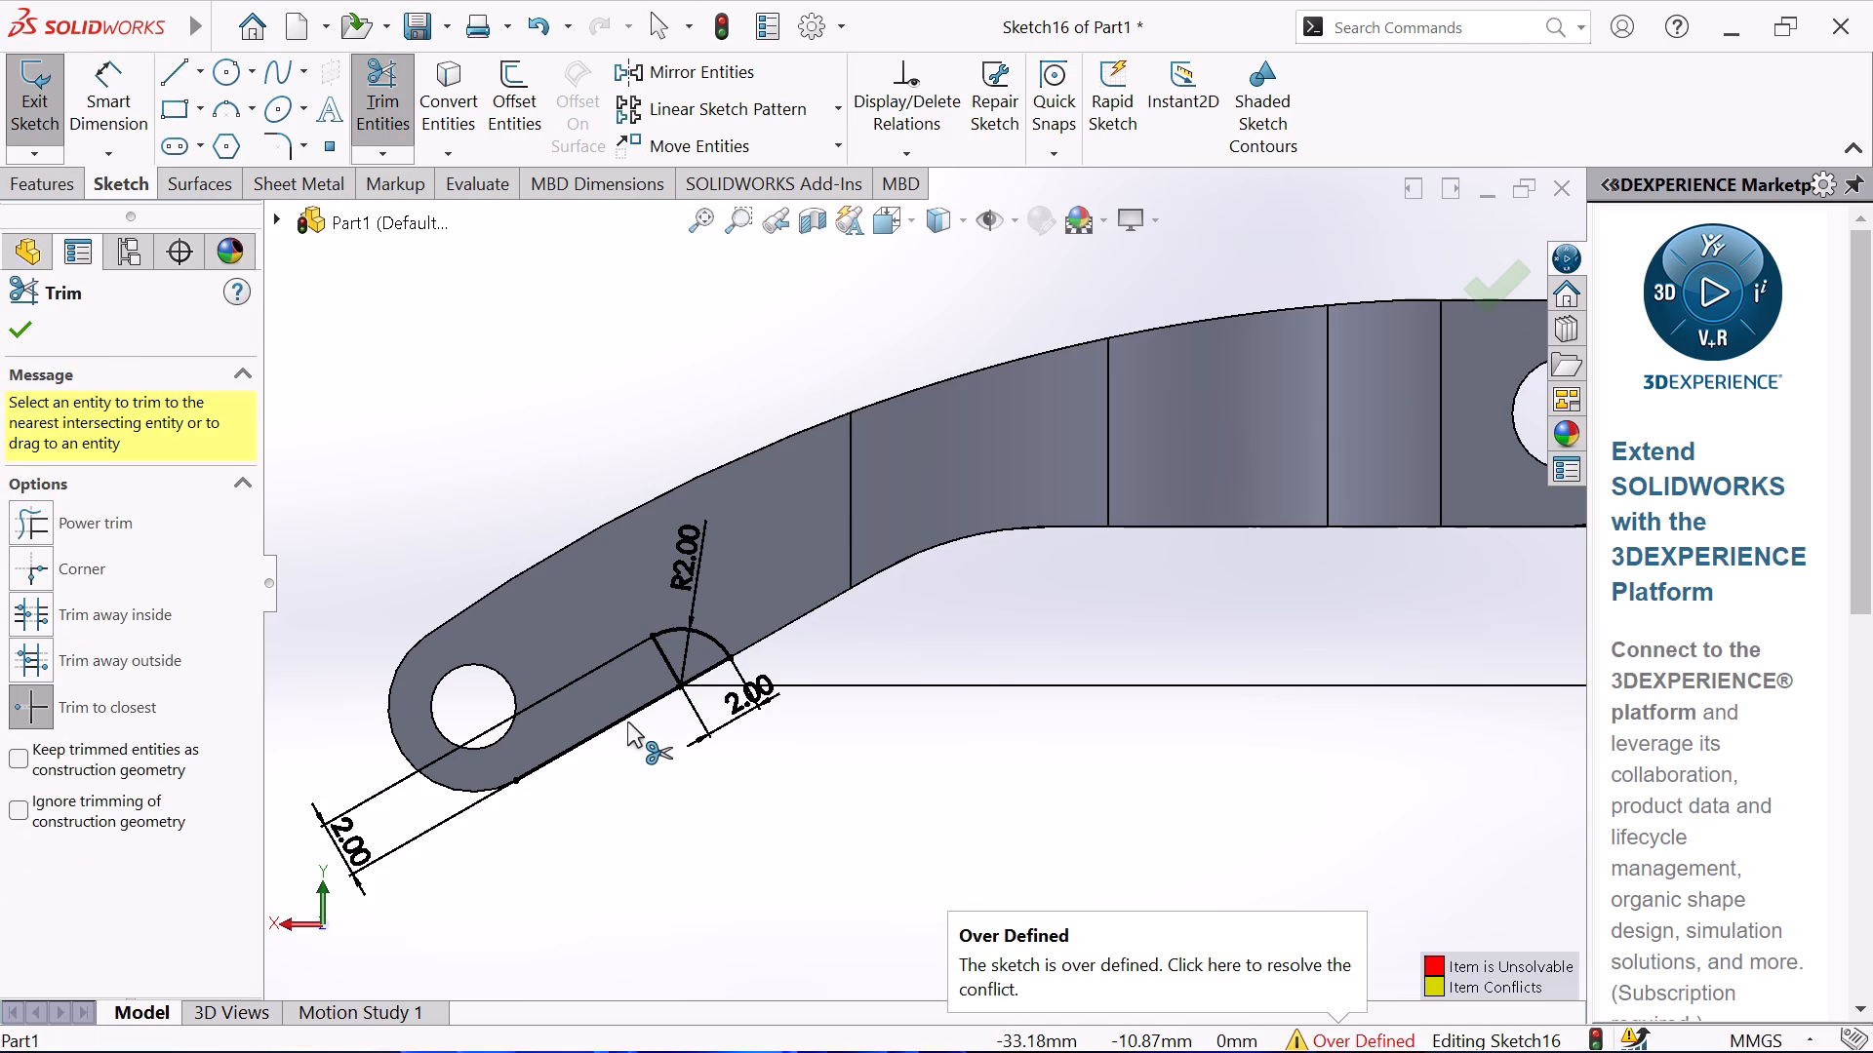
click(623, 721)
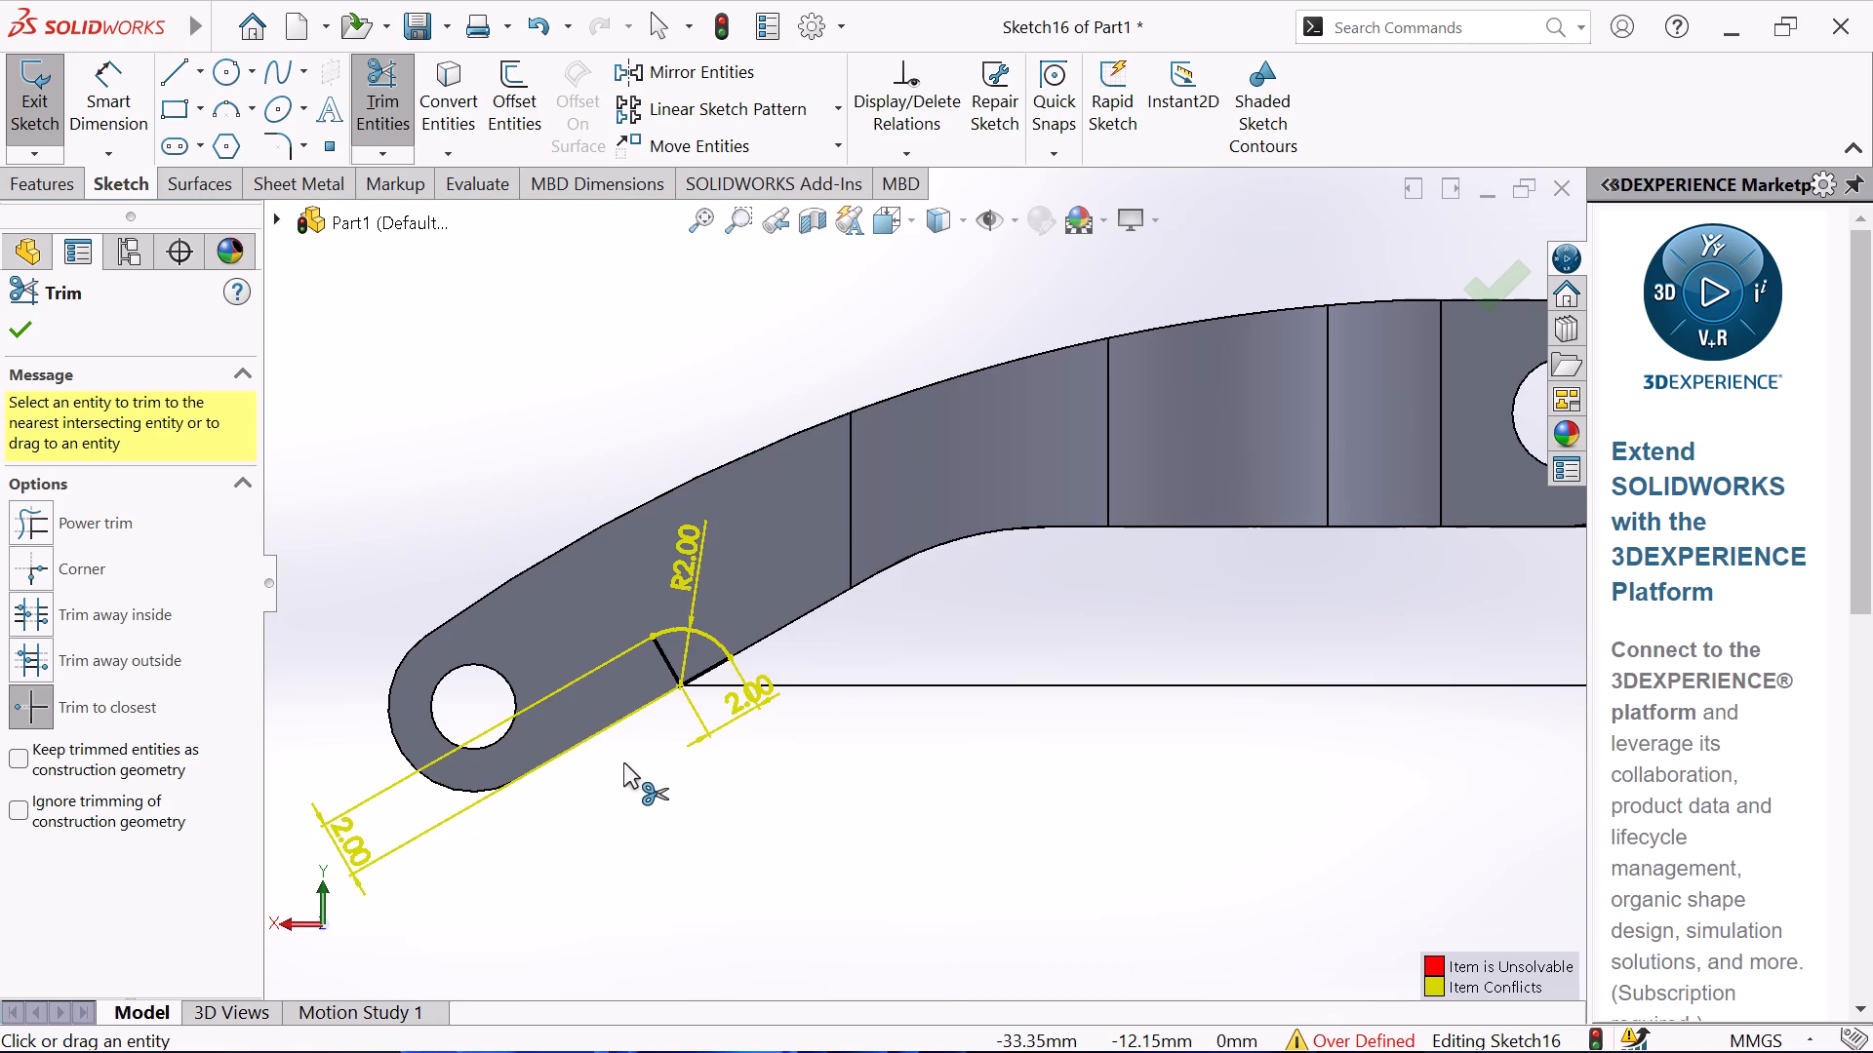
right_click(623, 767)
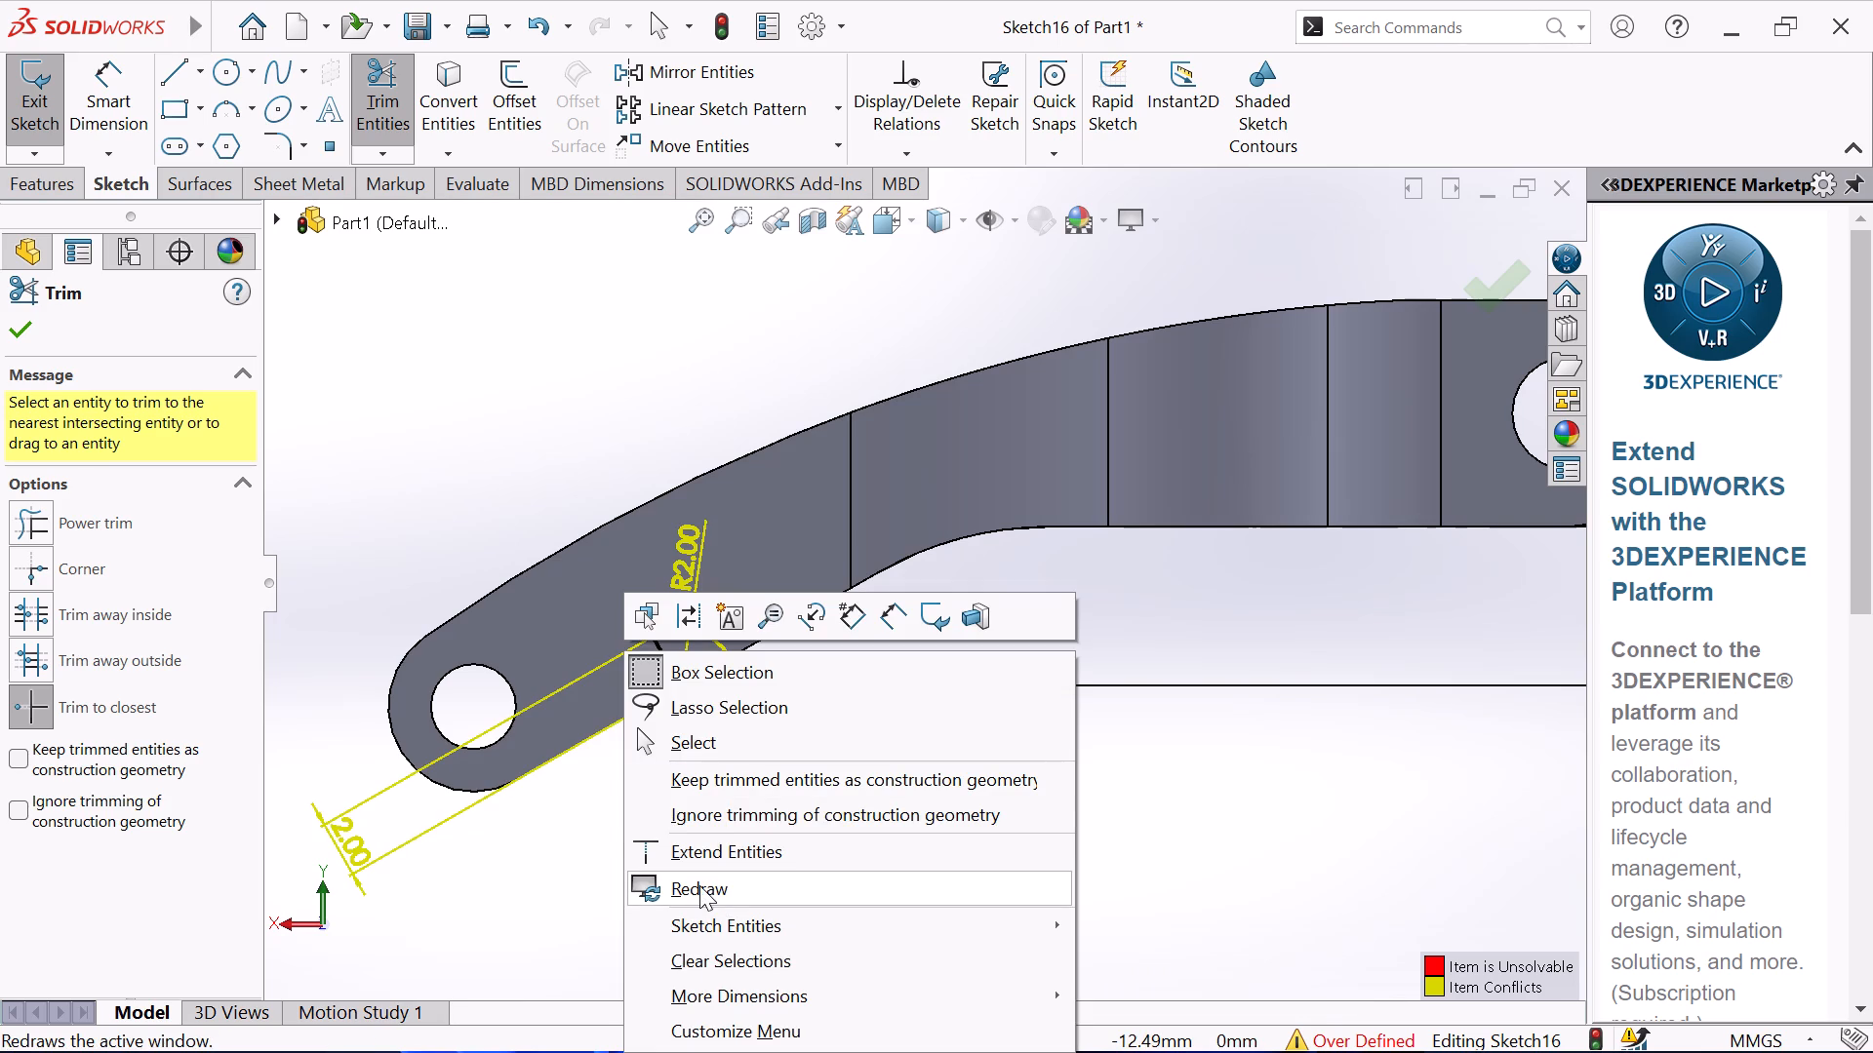
click(706, 736)
Delete the 2 mm linear dimensions of the perpendicular line and the edge segment, keeping the arc's radius dimension.
click(342, 854)
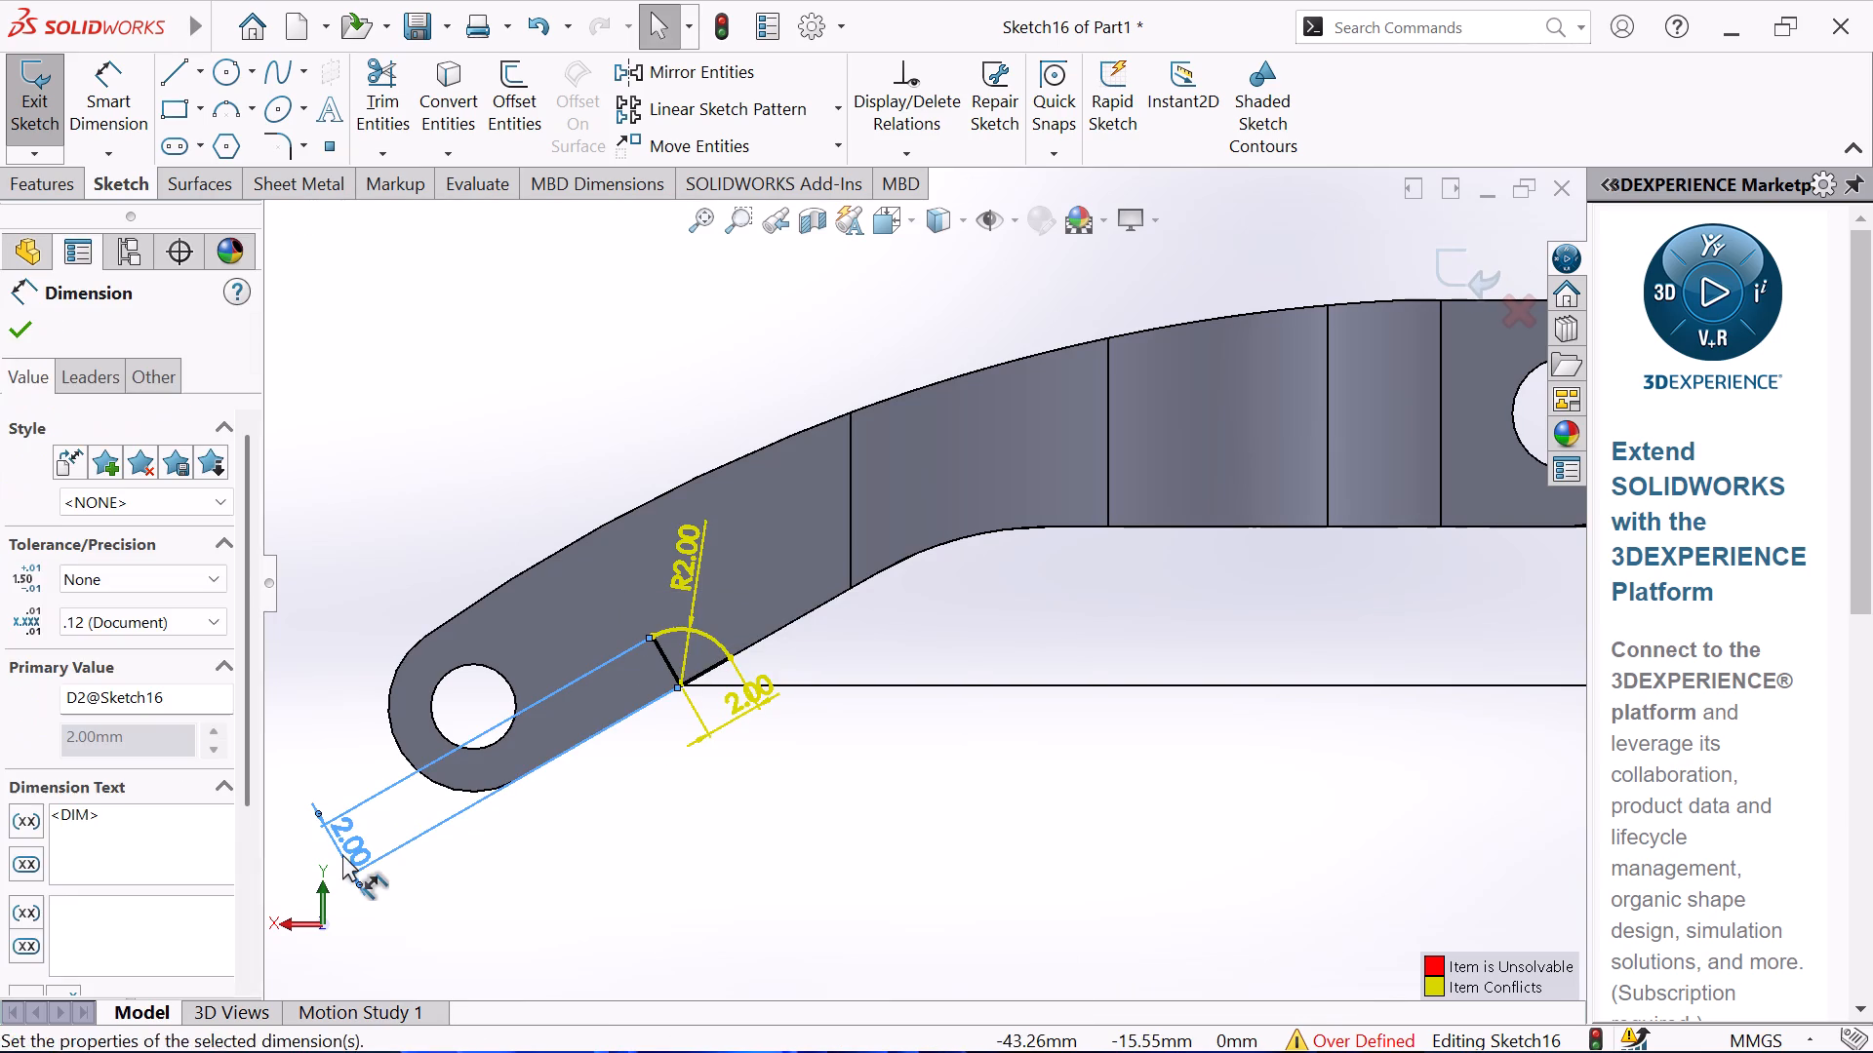
key(Delete)
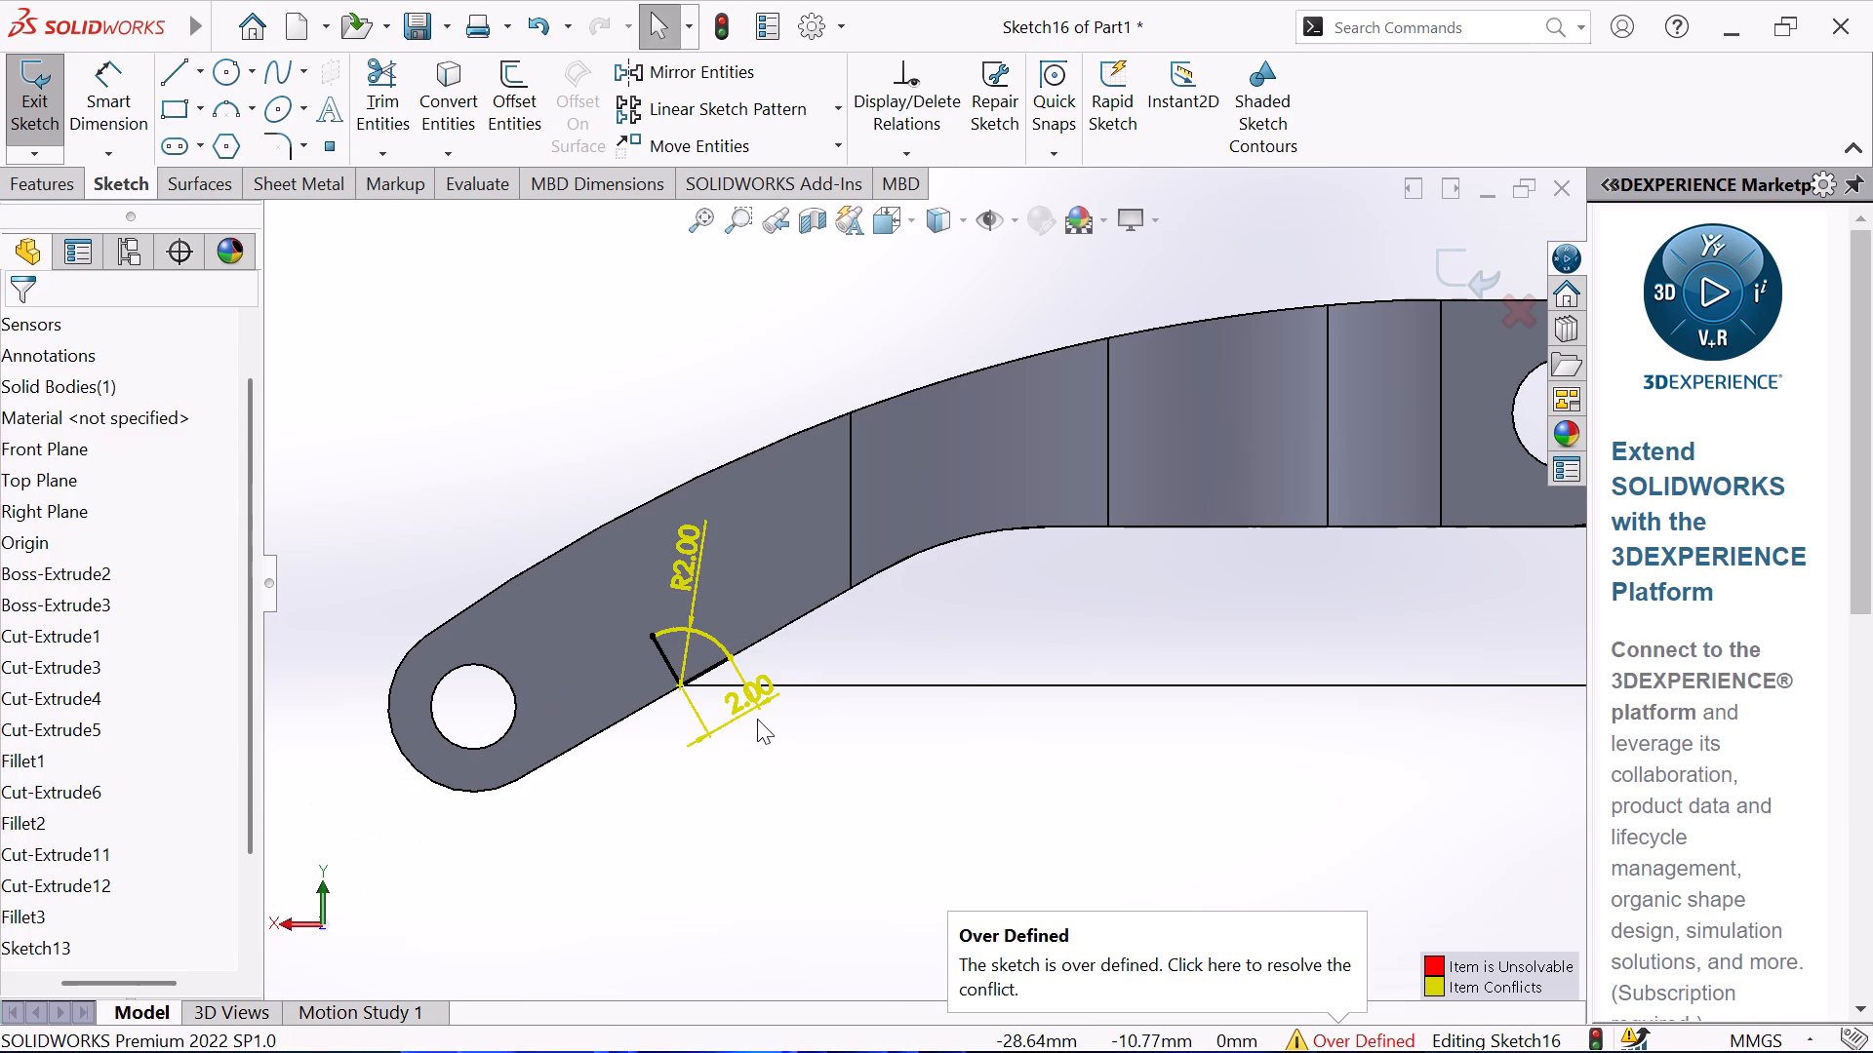
click(751, 714)
key(Delete)
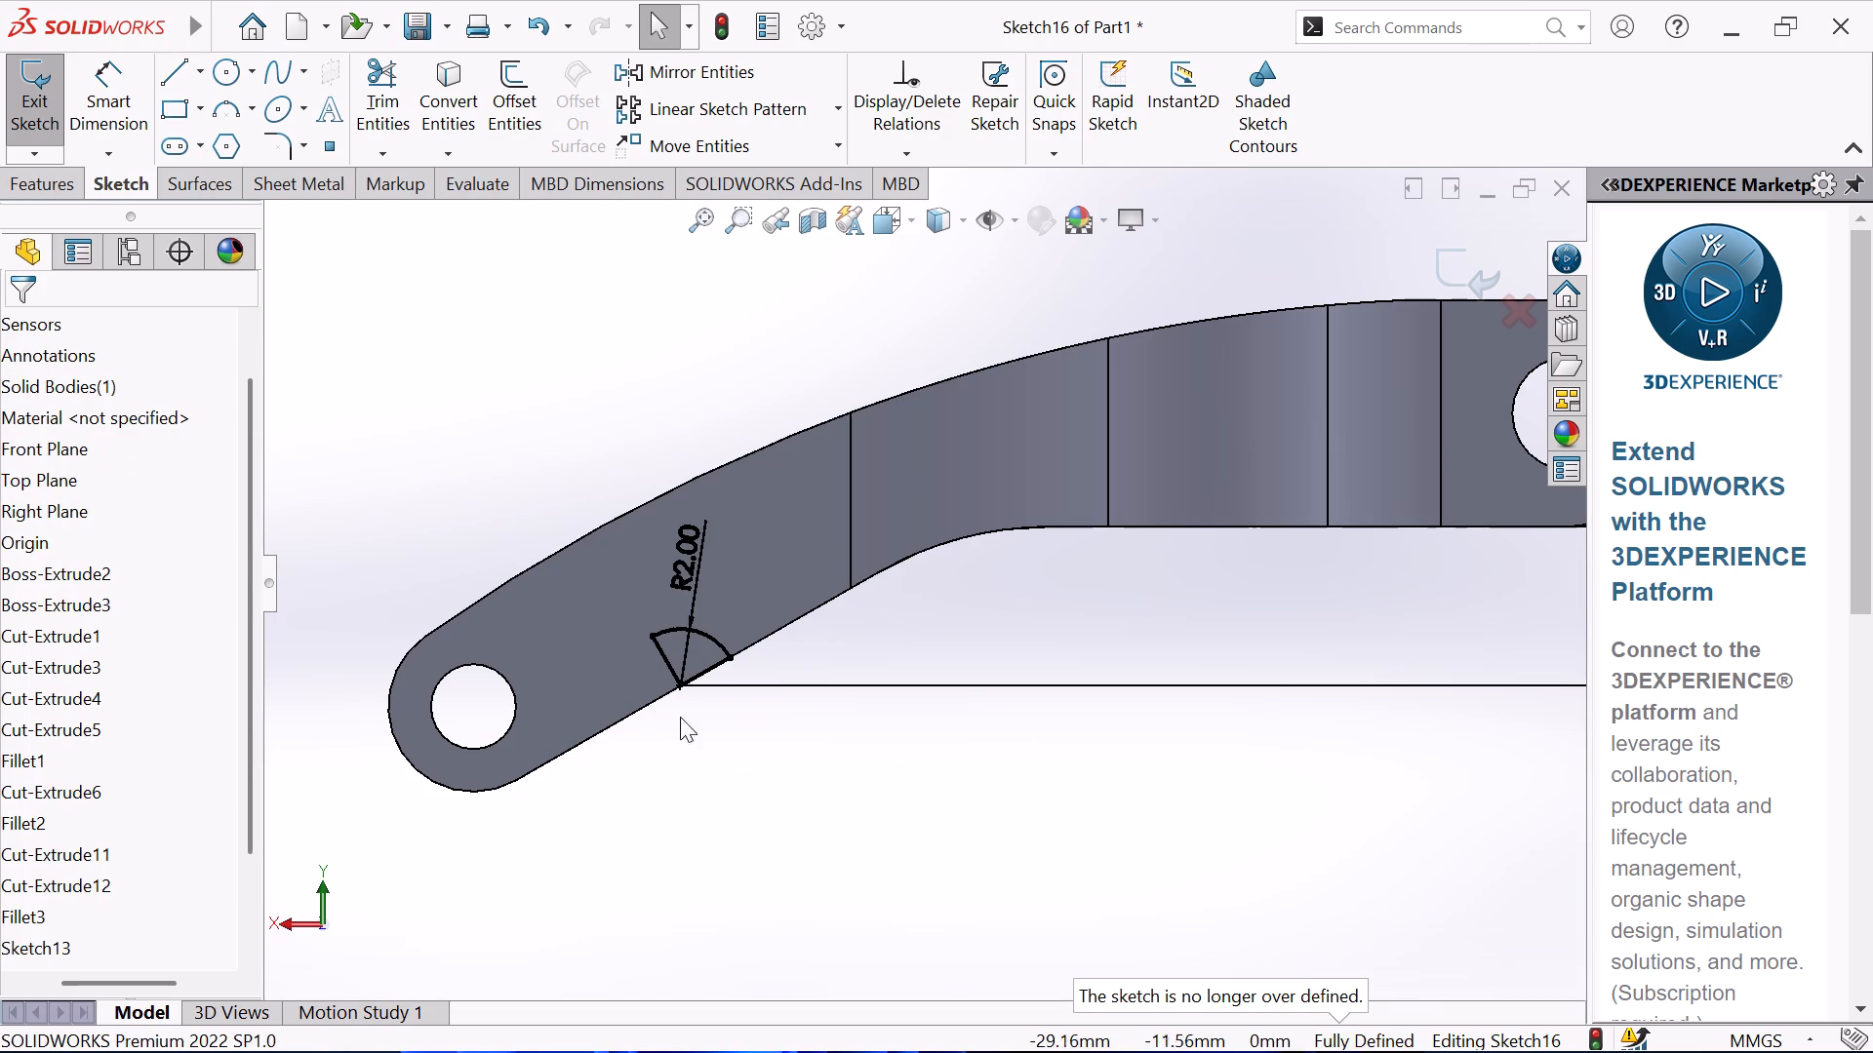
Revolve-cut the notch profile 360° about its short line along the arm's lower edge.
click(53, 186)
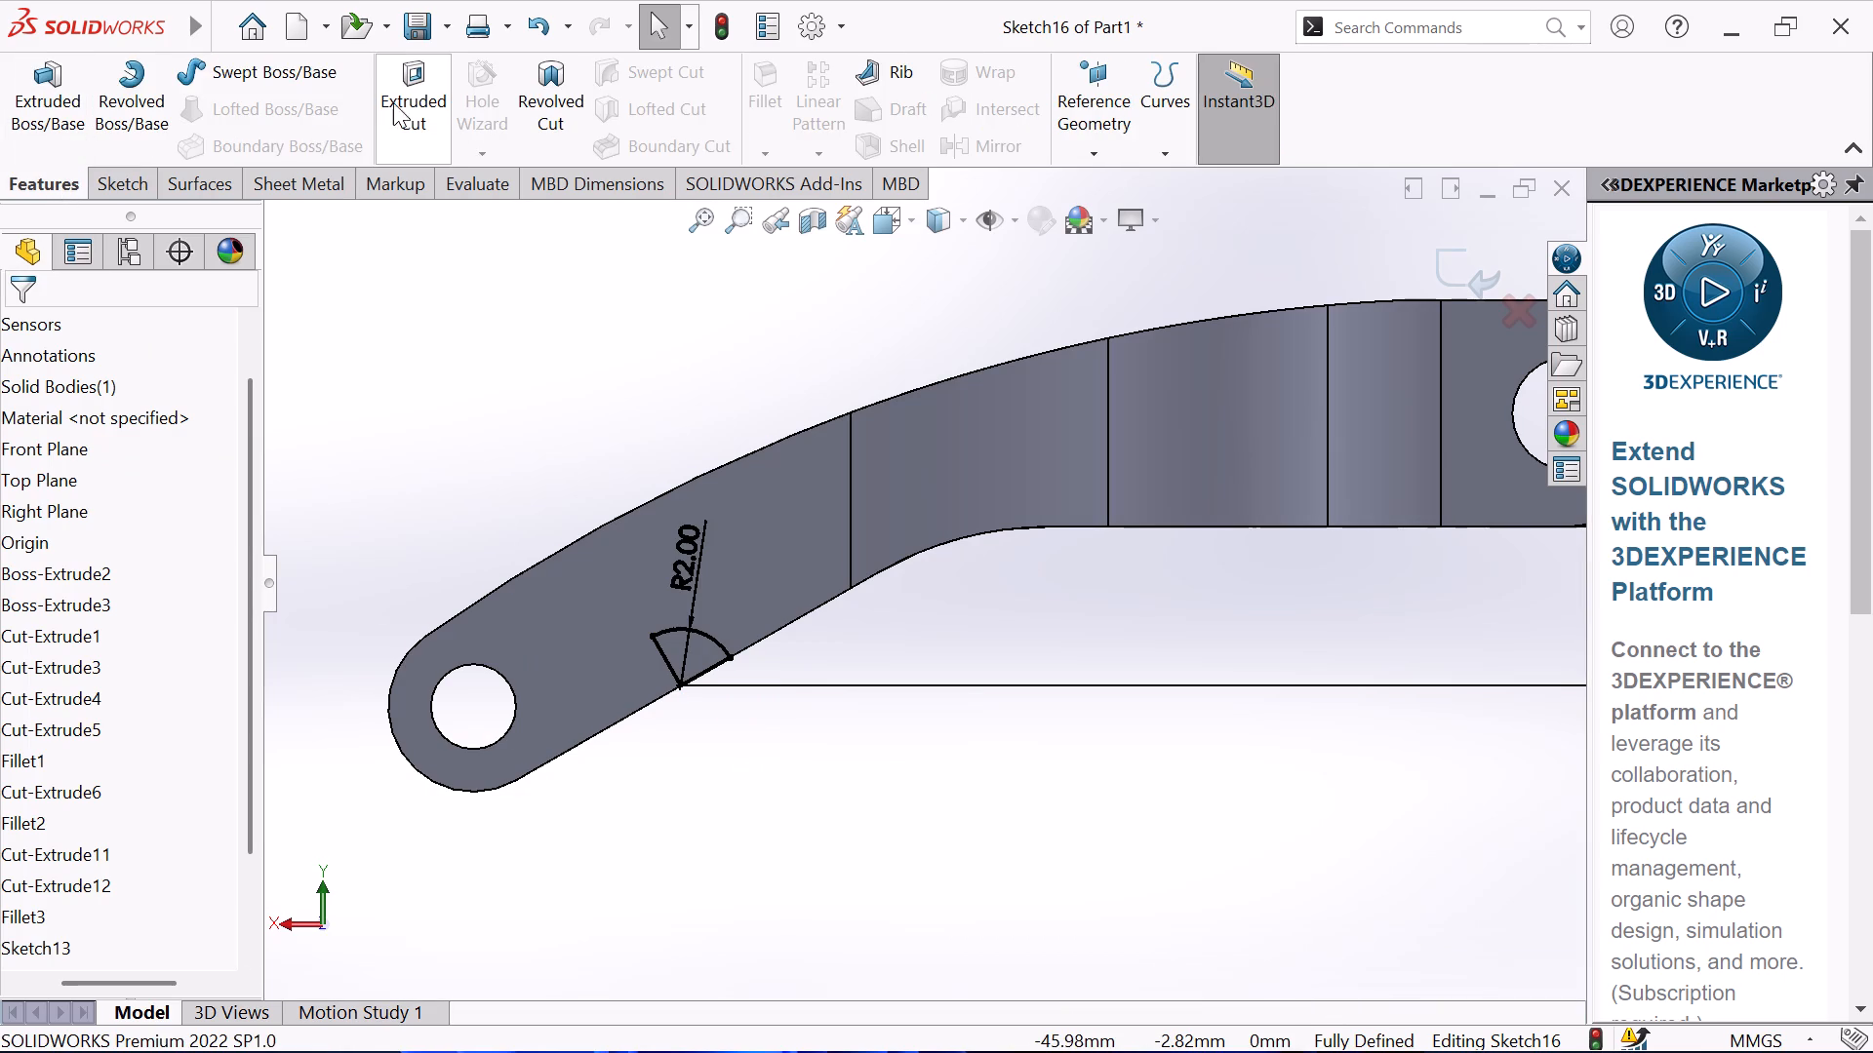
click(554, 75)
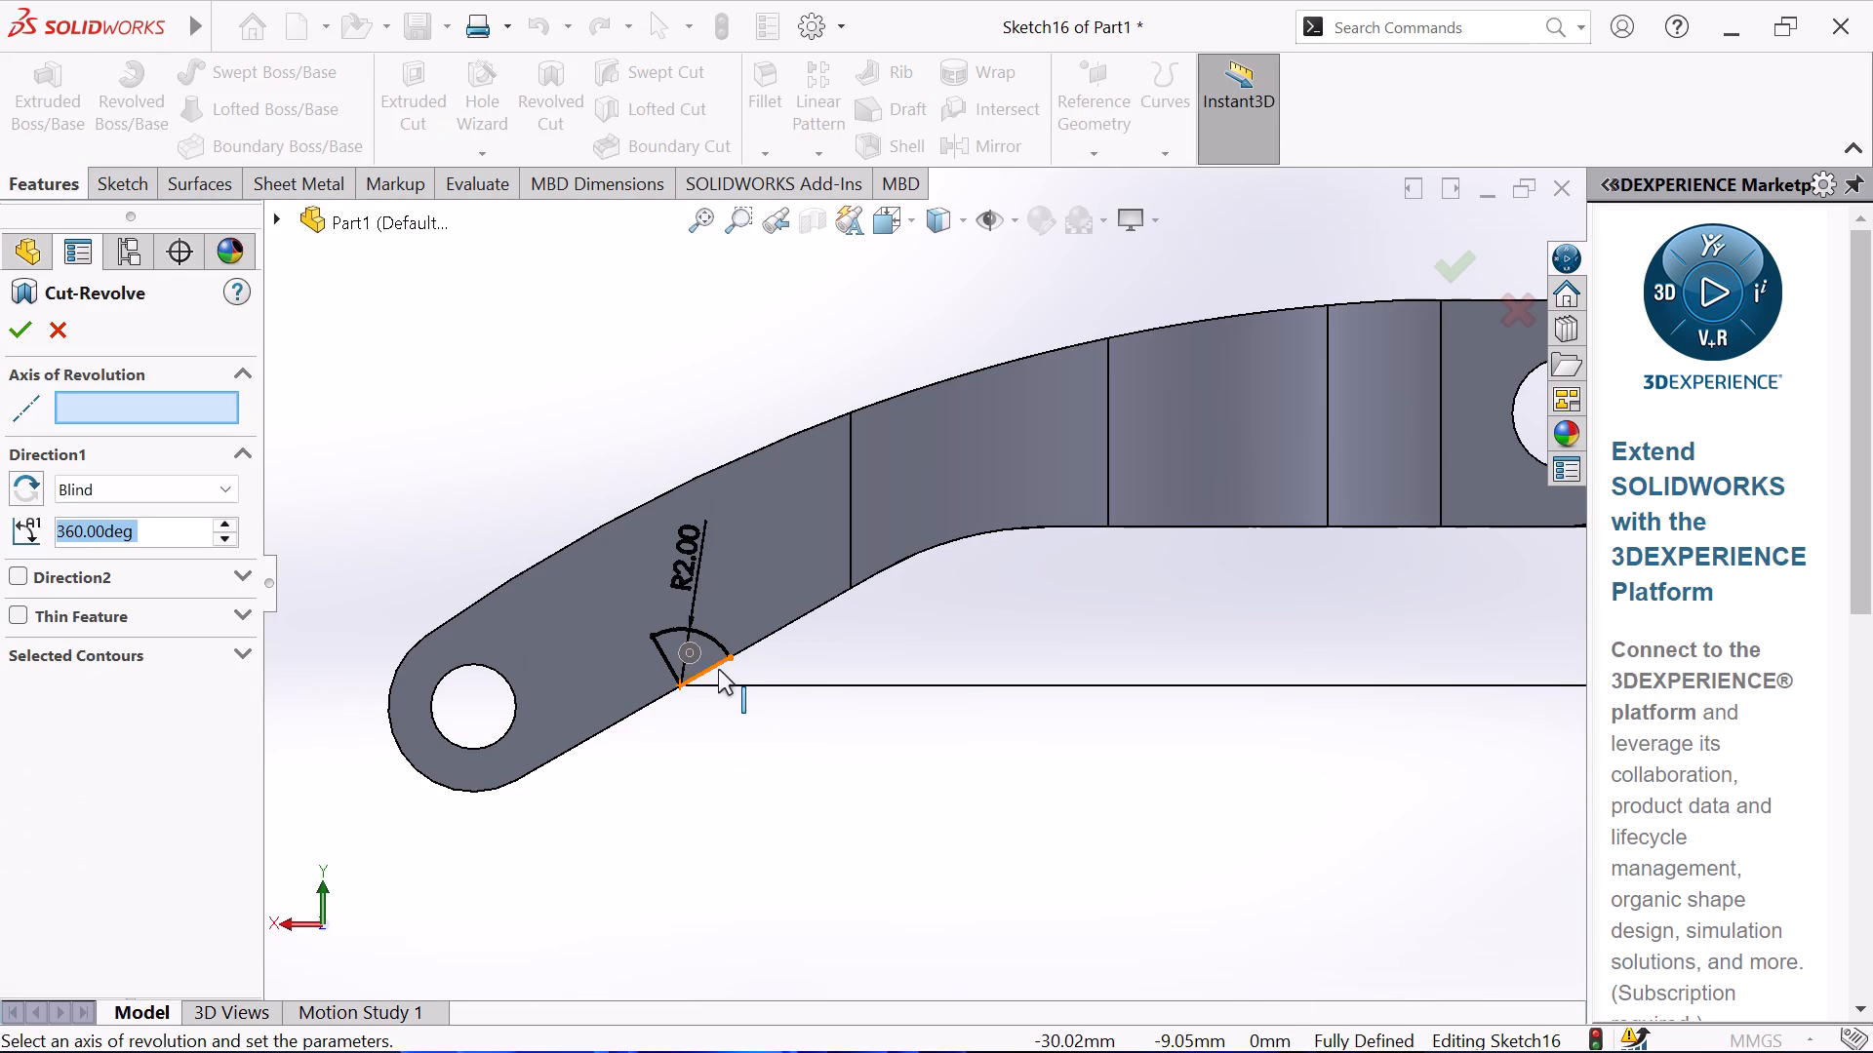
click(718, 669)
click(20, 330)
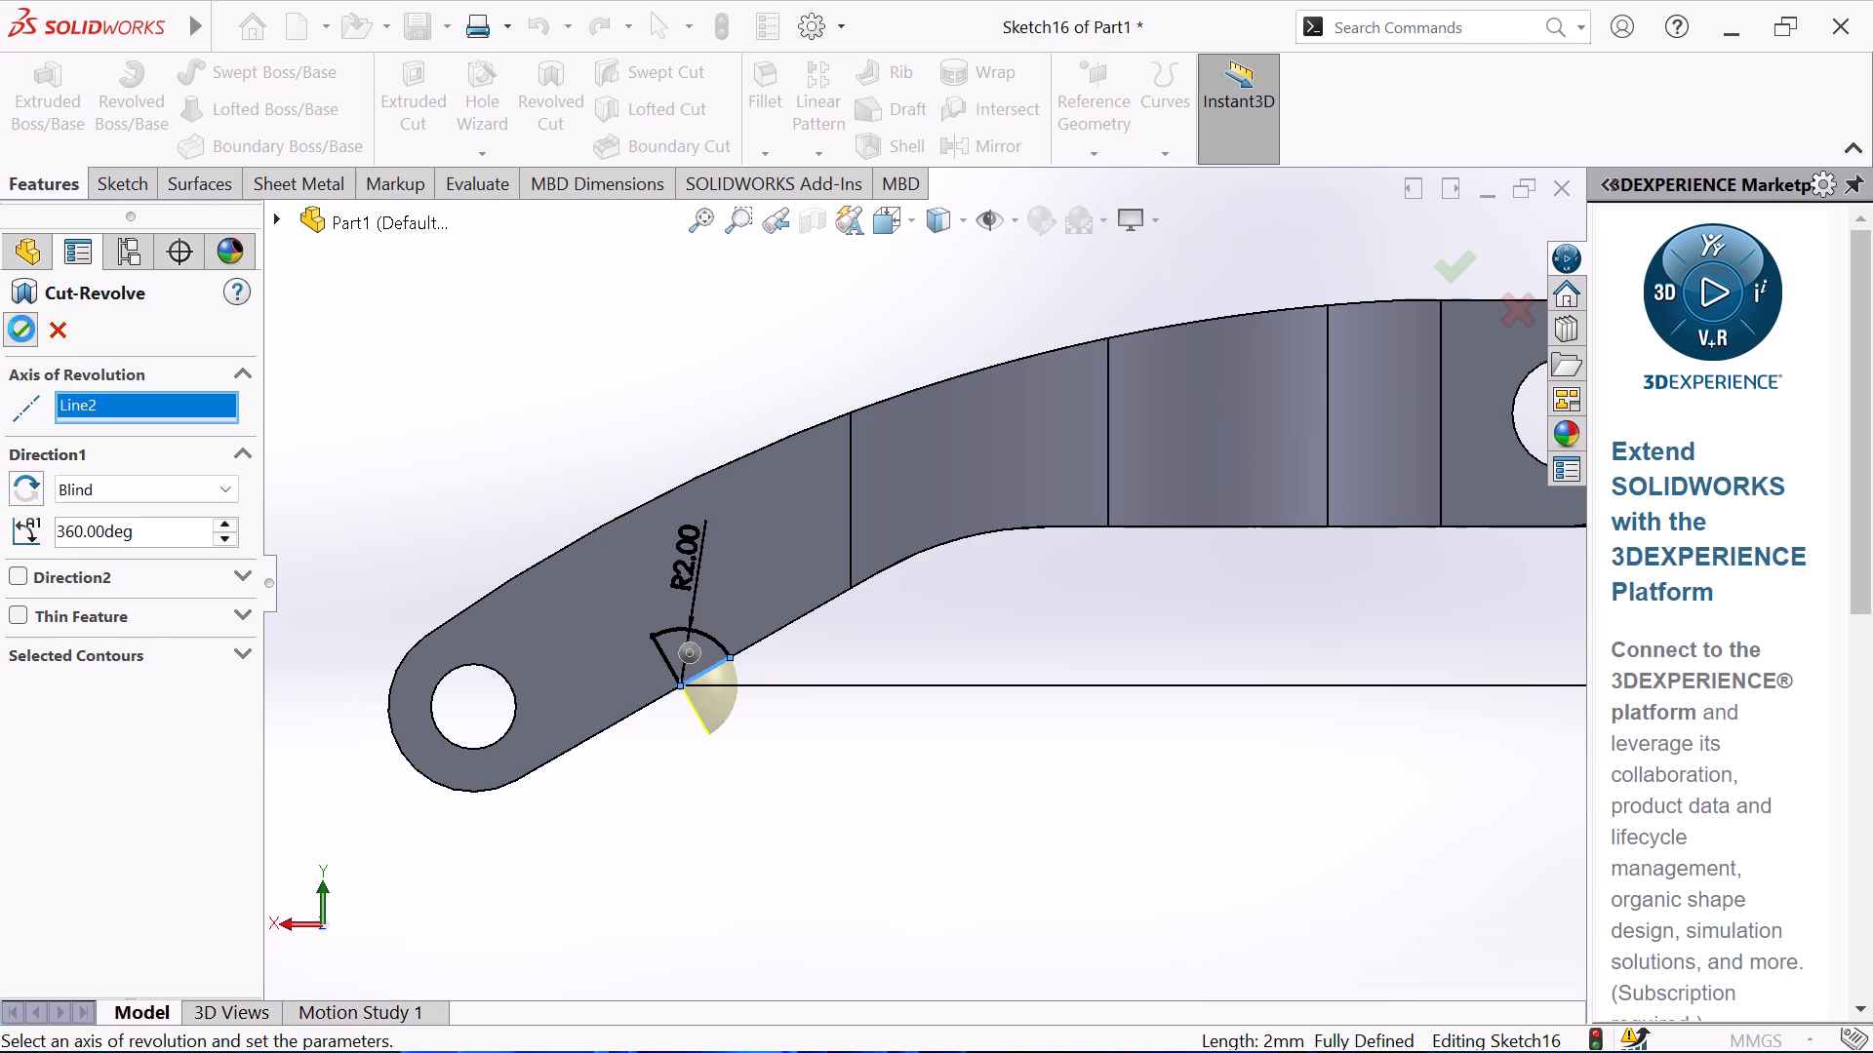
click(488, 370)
Examine the lower sides of both fork arms from several angles to compare the notches.
middle_drag(490, 370, 395, 370)
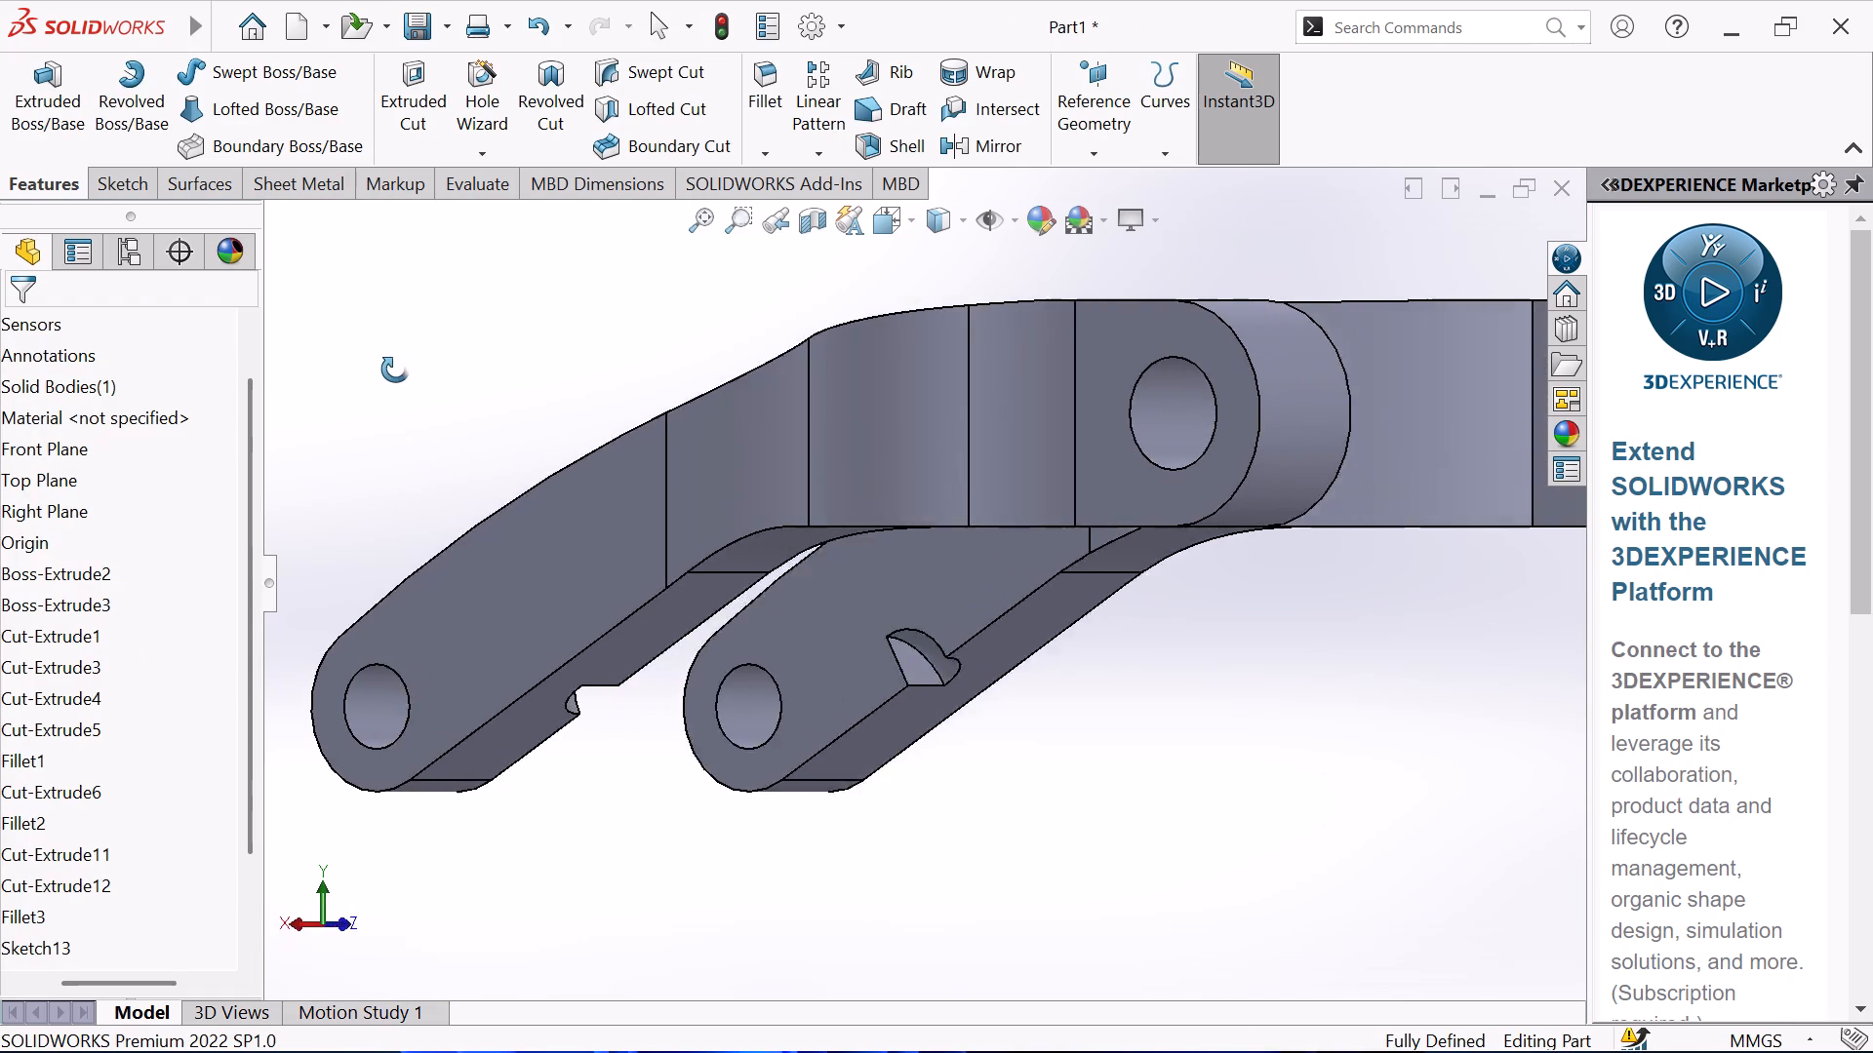
middle_drag(395, 370, 335, 610)
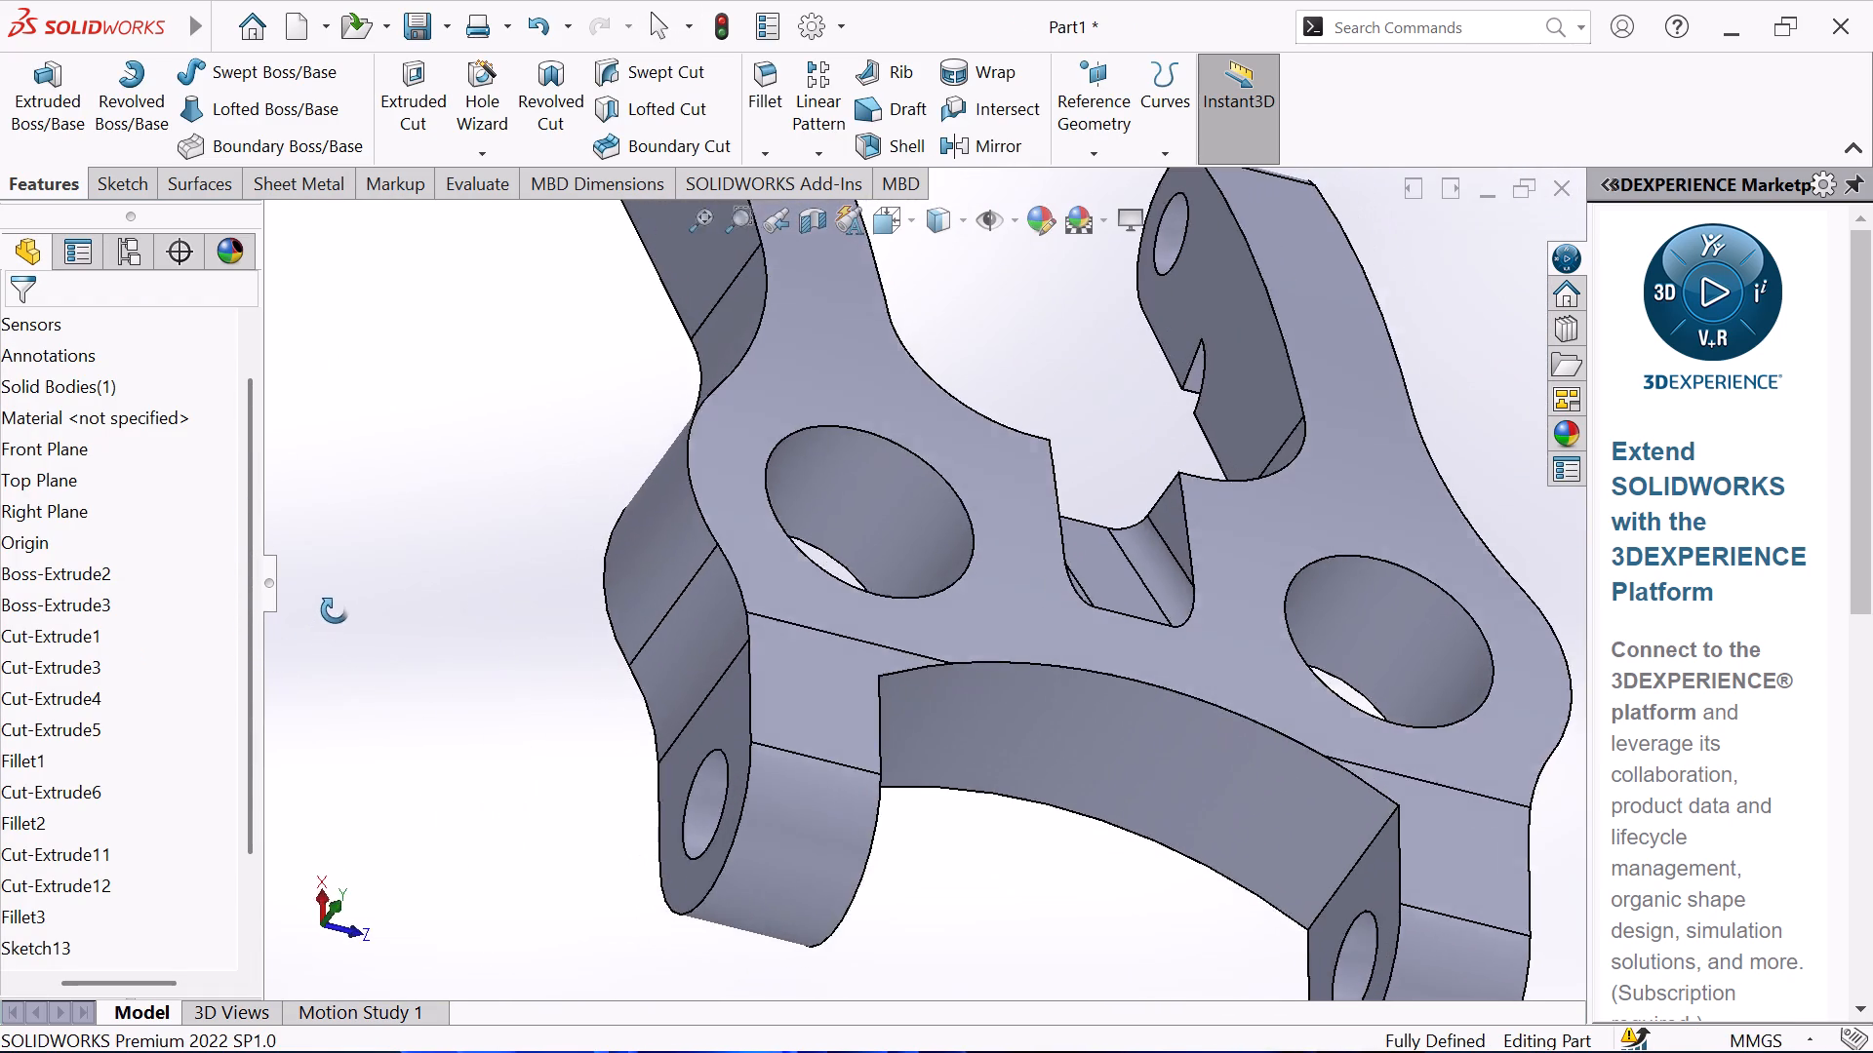
middle_drag(335, 610, 210, 556)
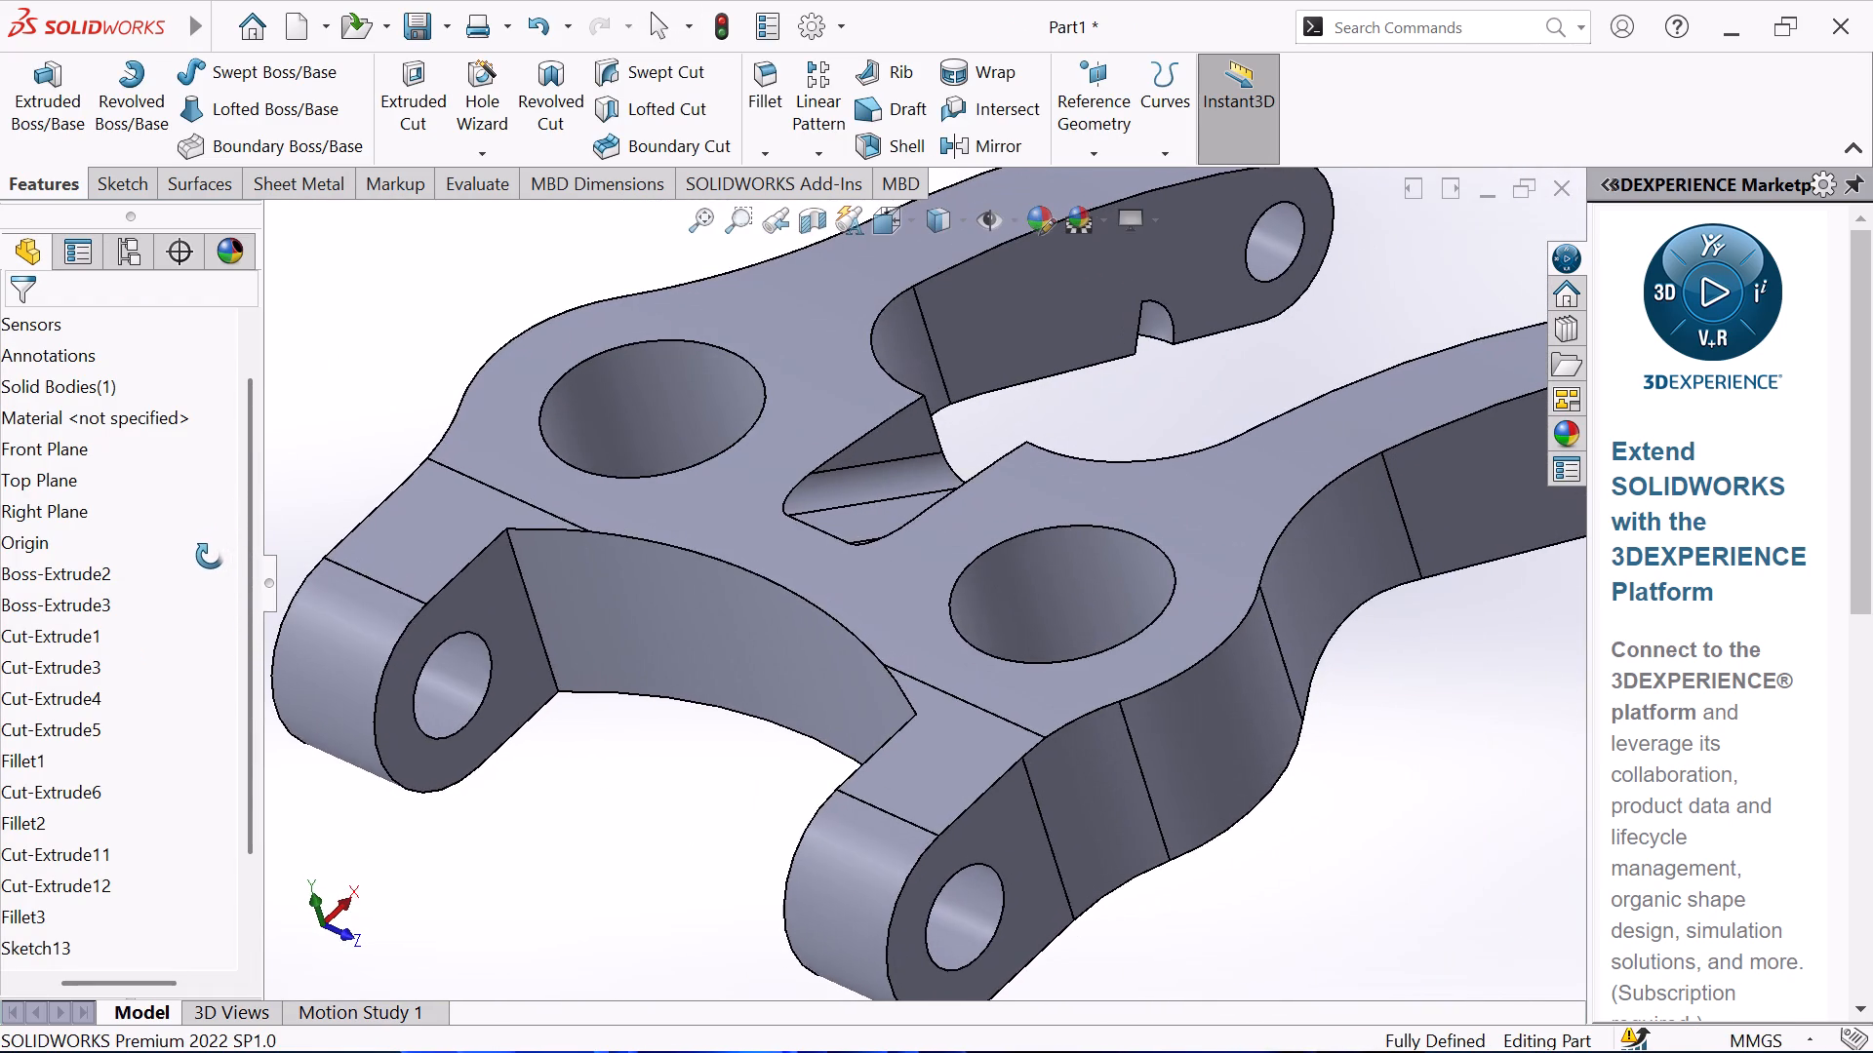
middle_drag(210, 556, 20, 891)
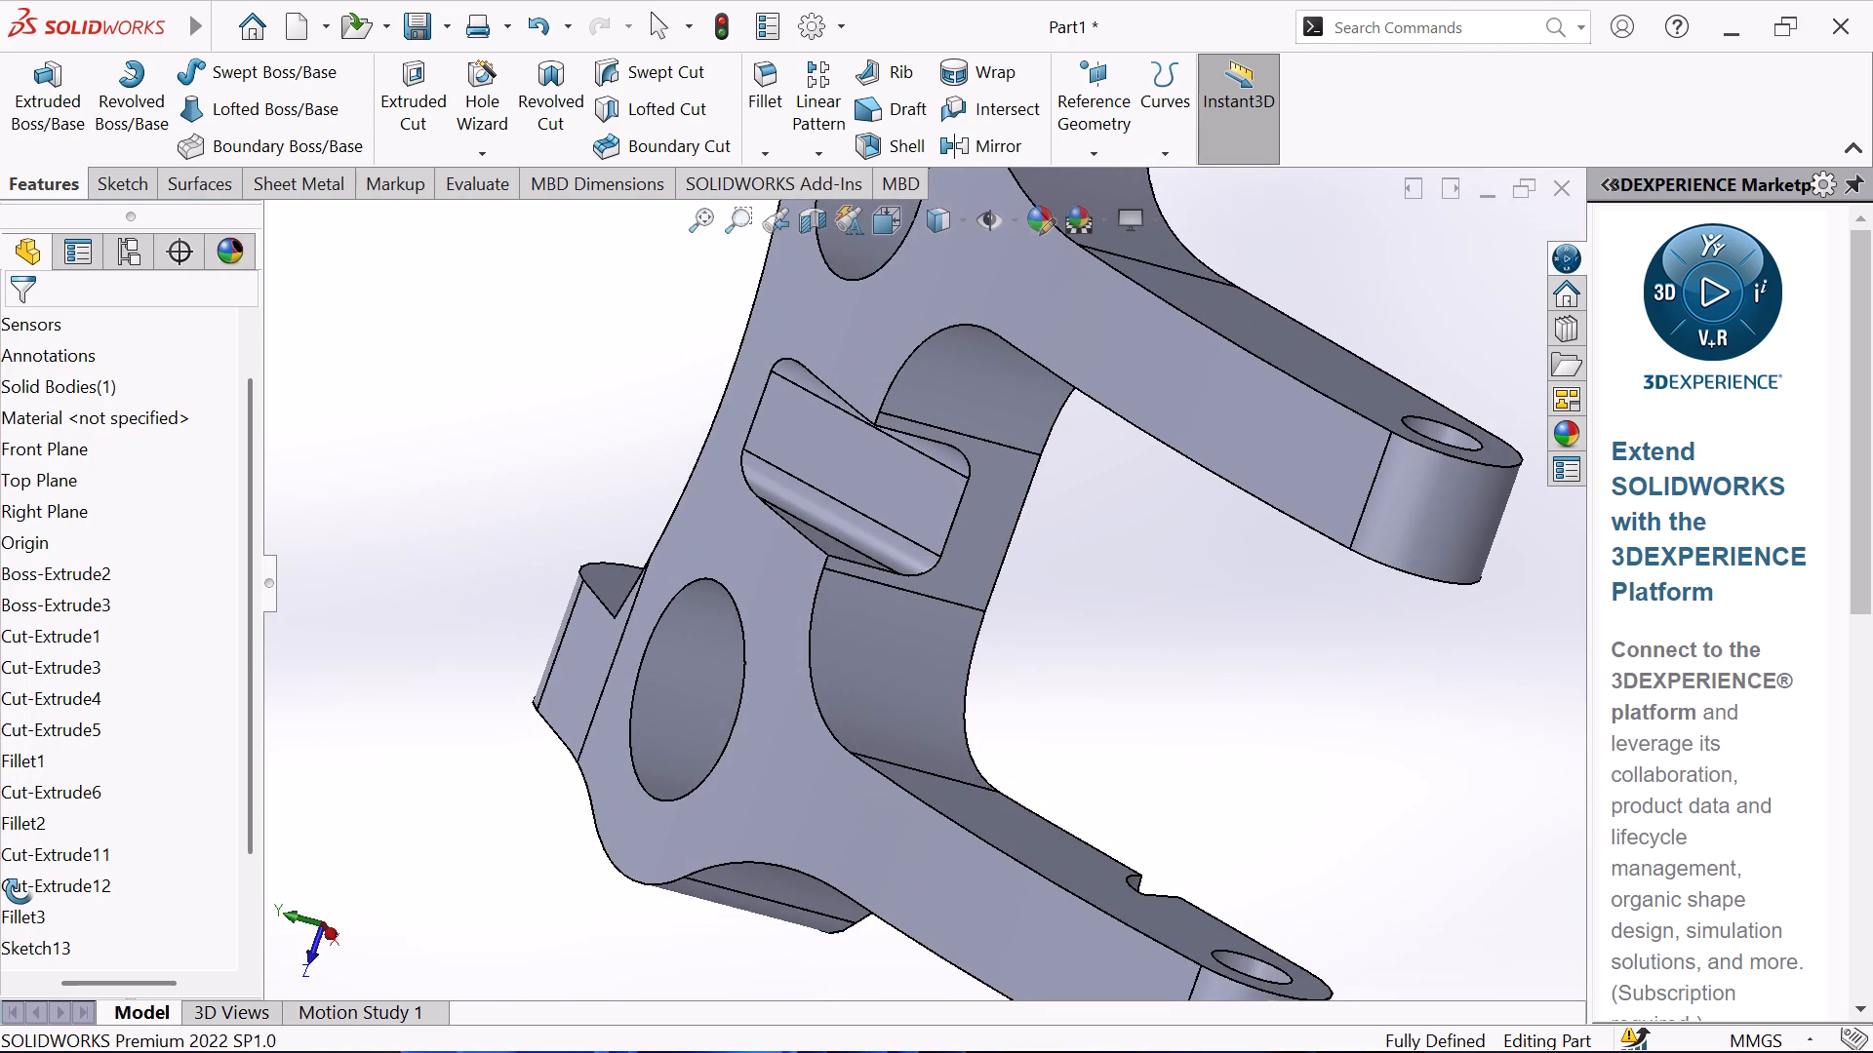
middle_drag(20, 891, 133, 597)
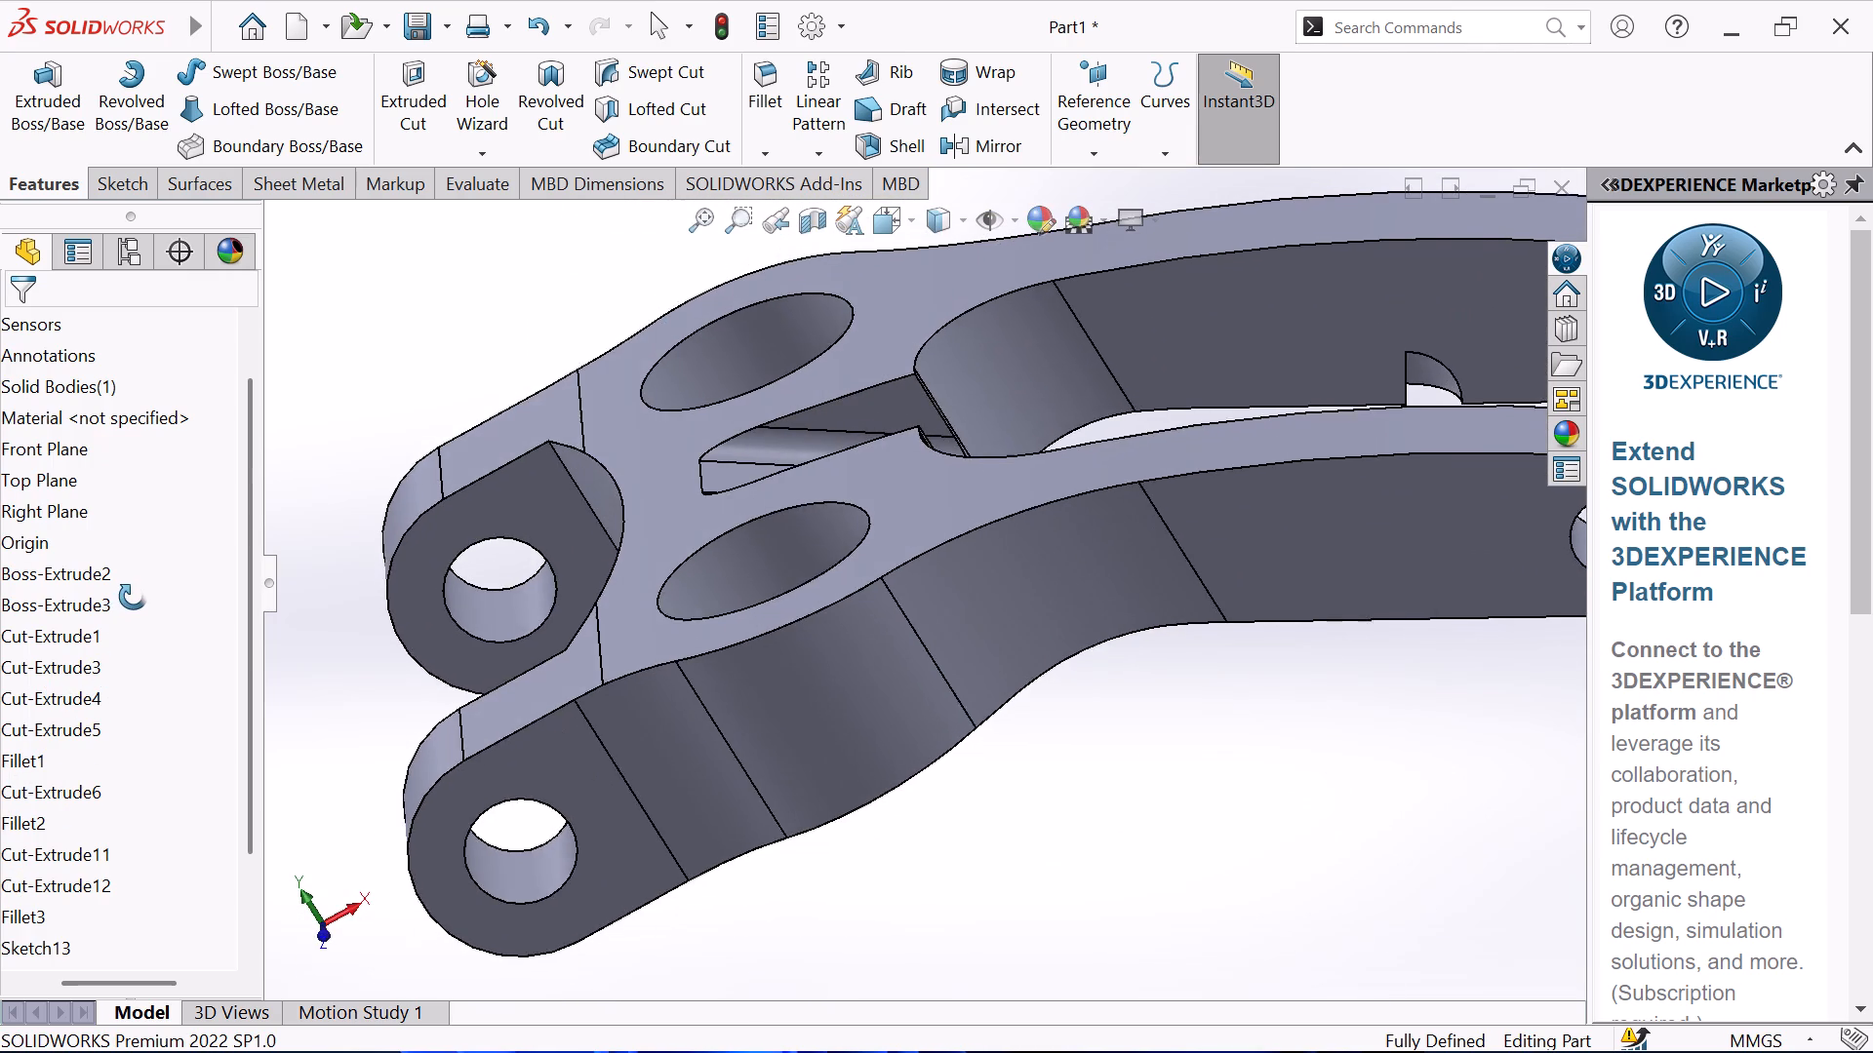
middle_drag(133, 597, 145, 589)
middle_drag(1424, 665, 1261, 941)
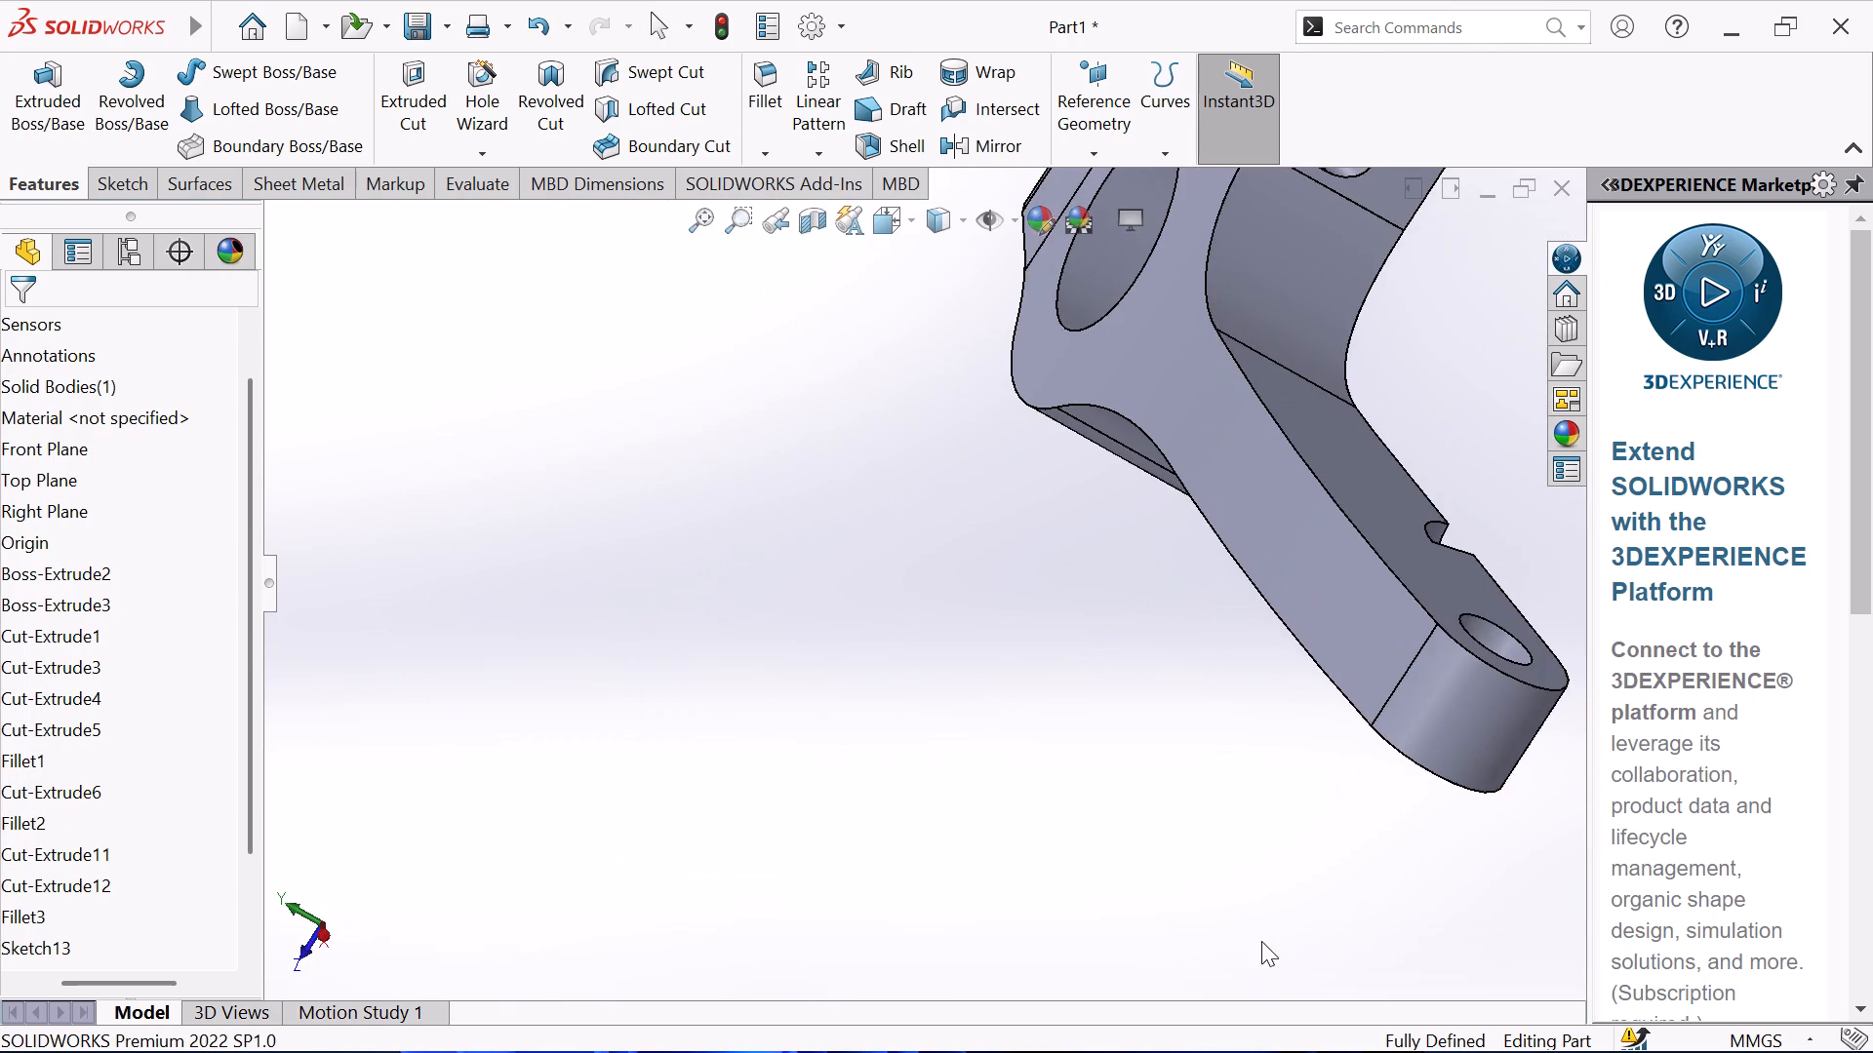
scroll(1294, 849, up, 3)
middle_drag(1389, 656, 1467, 511)
scroll(1389, 656, up, 1)
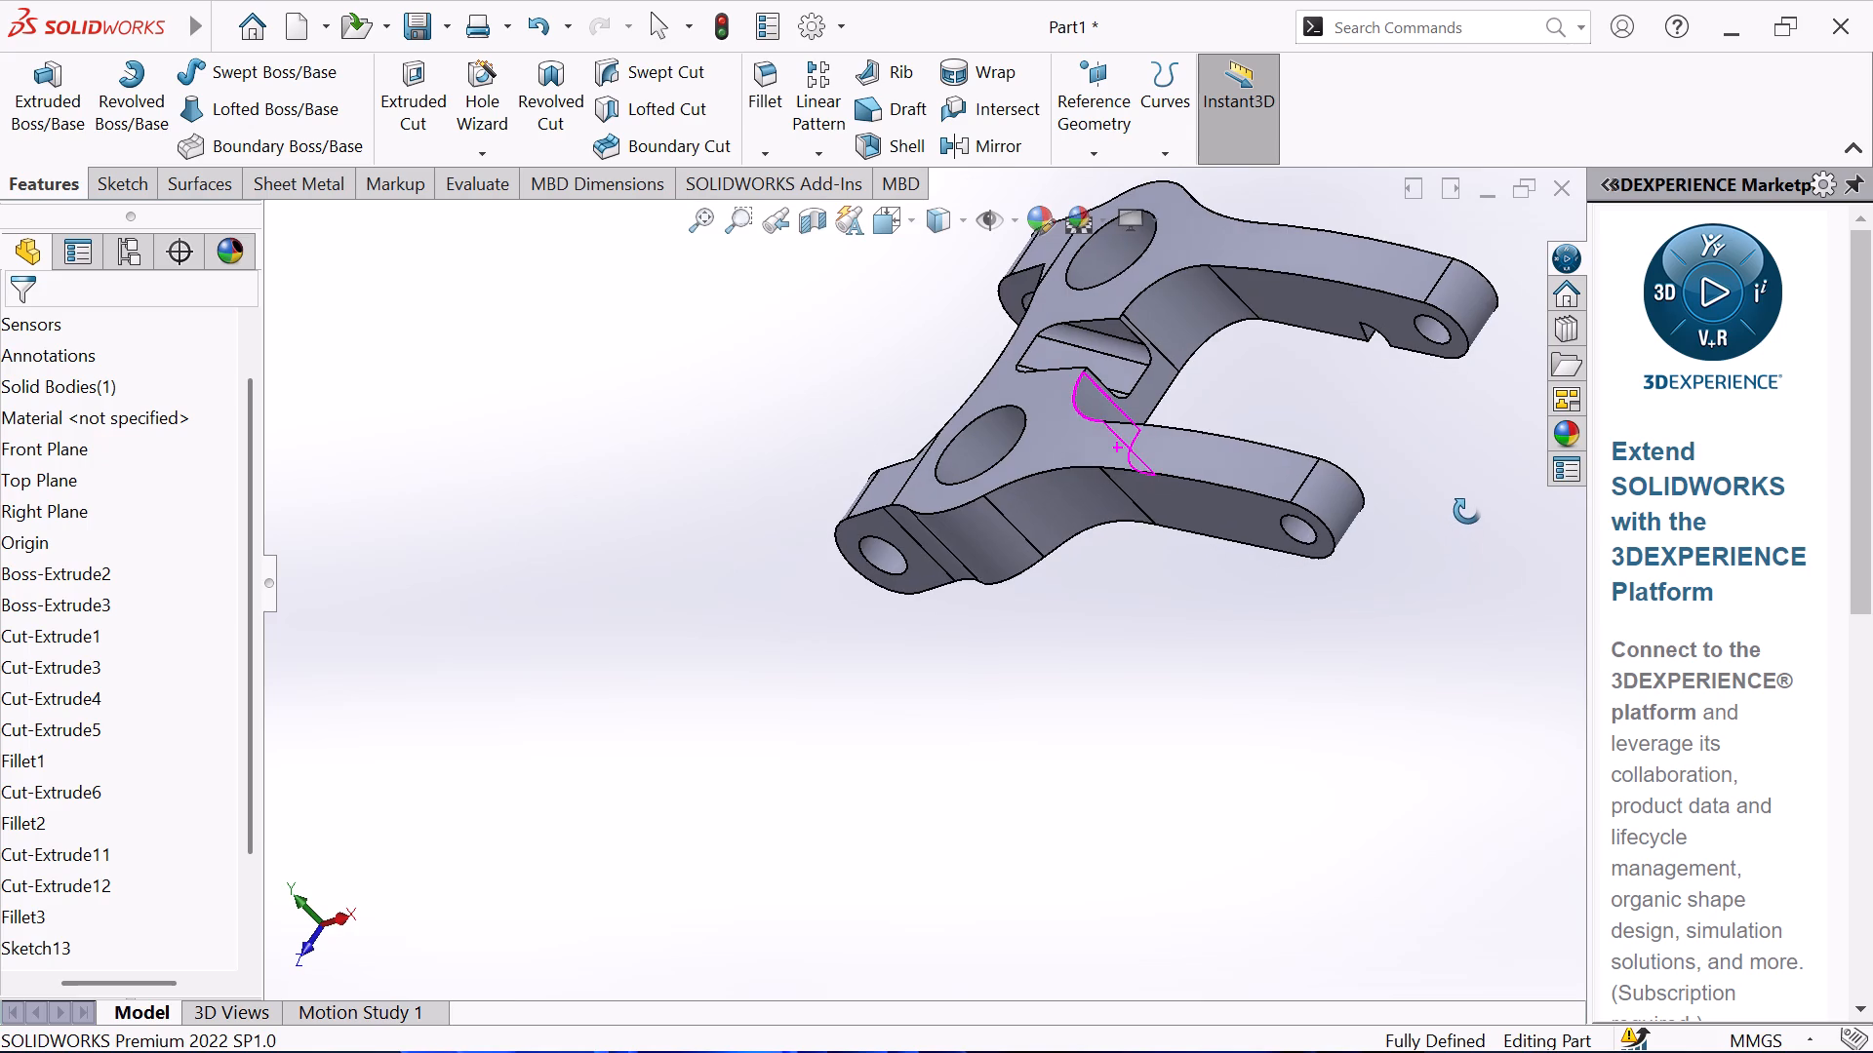
middle_drag(1467, 511, 1361, 659)
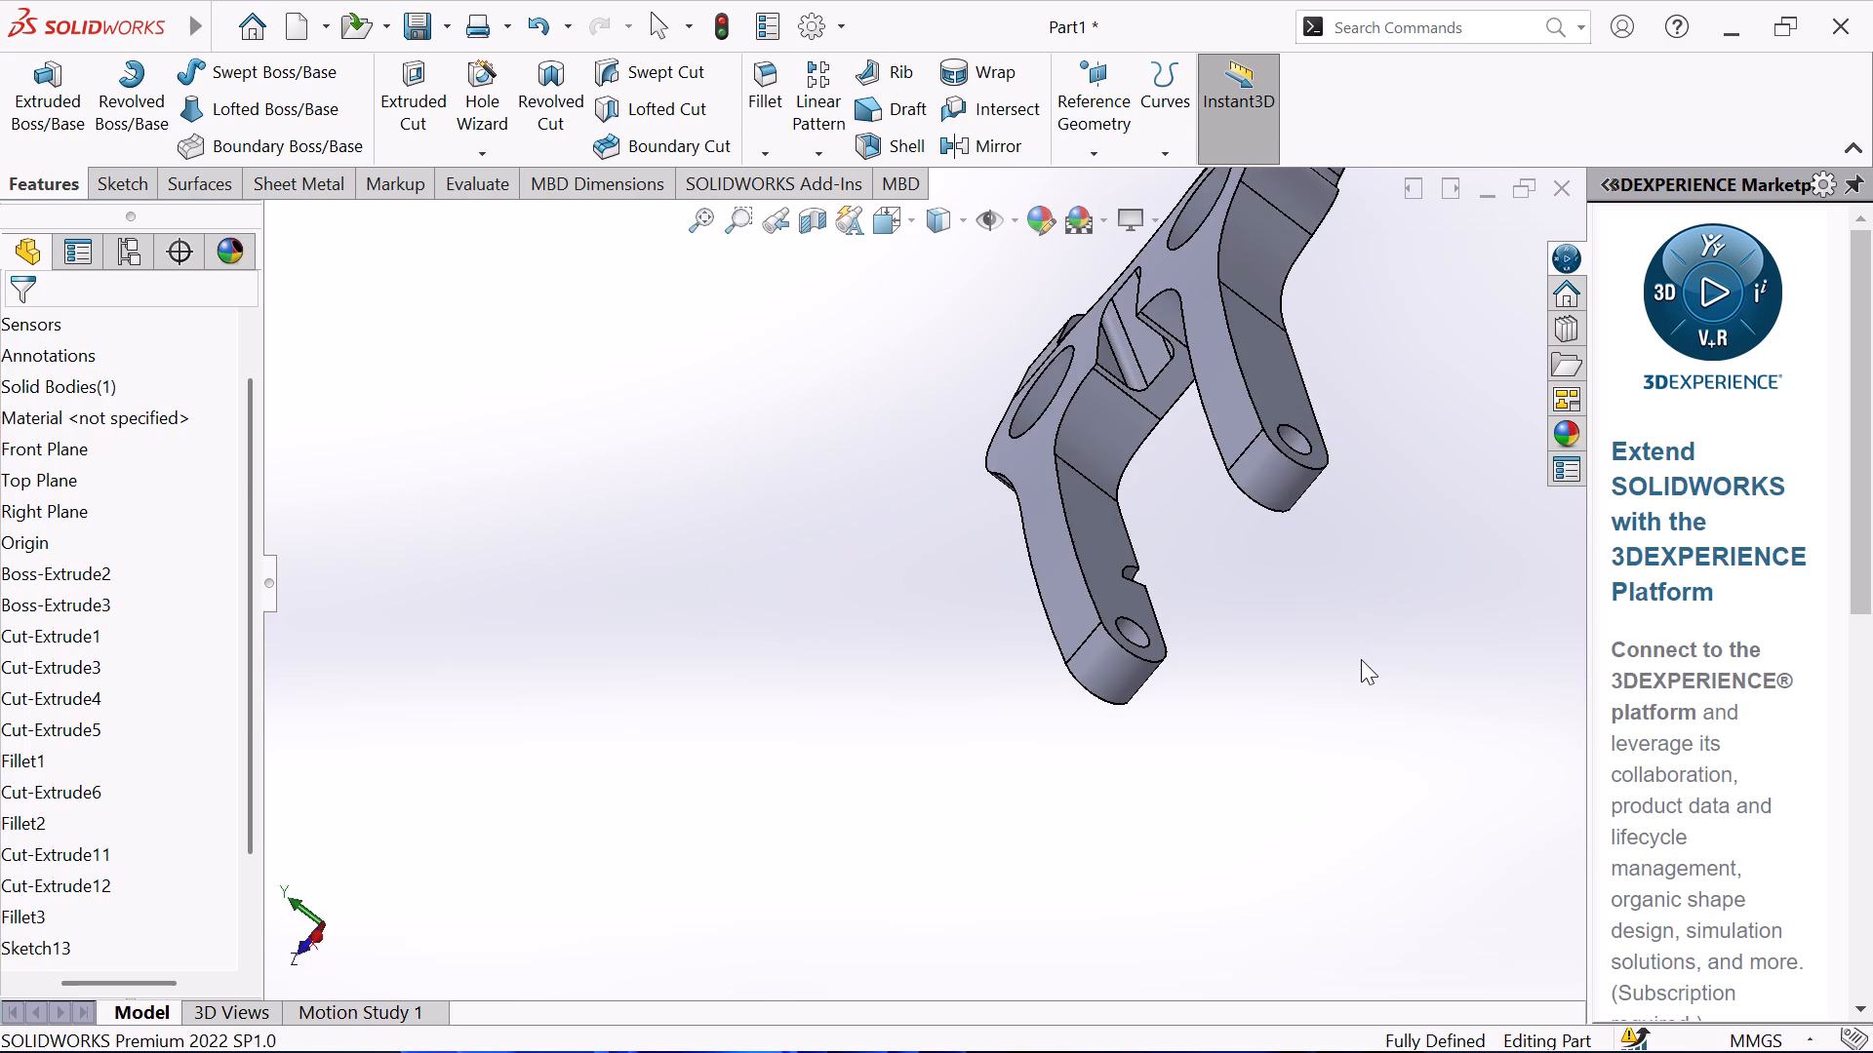
middle_drag(1361, 659, 1362, 657)
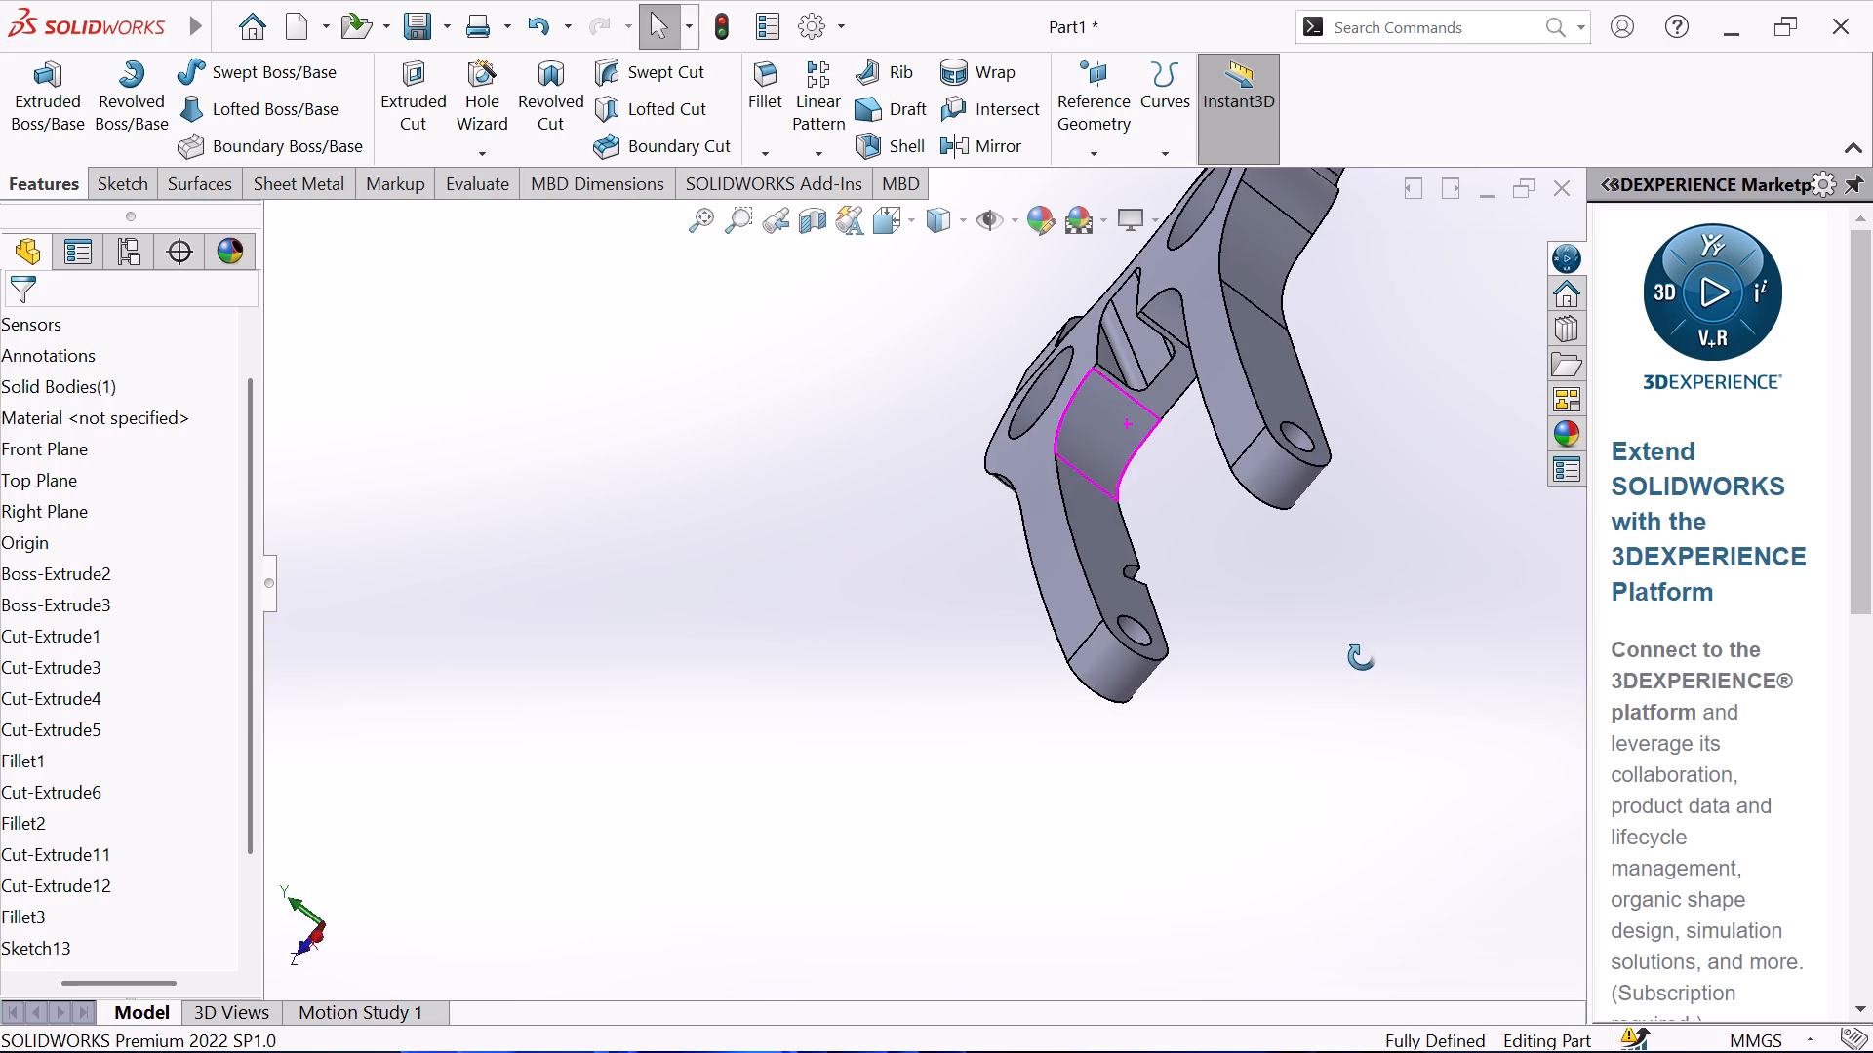
middle_drag(1362, 657, 1485, 530)
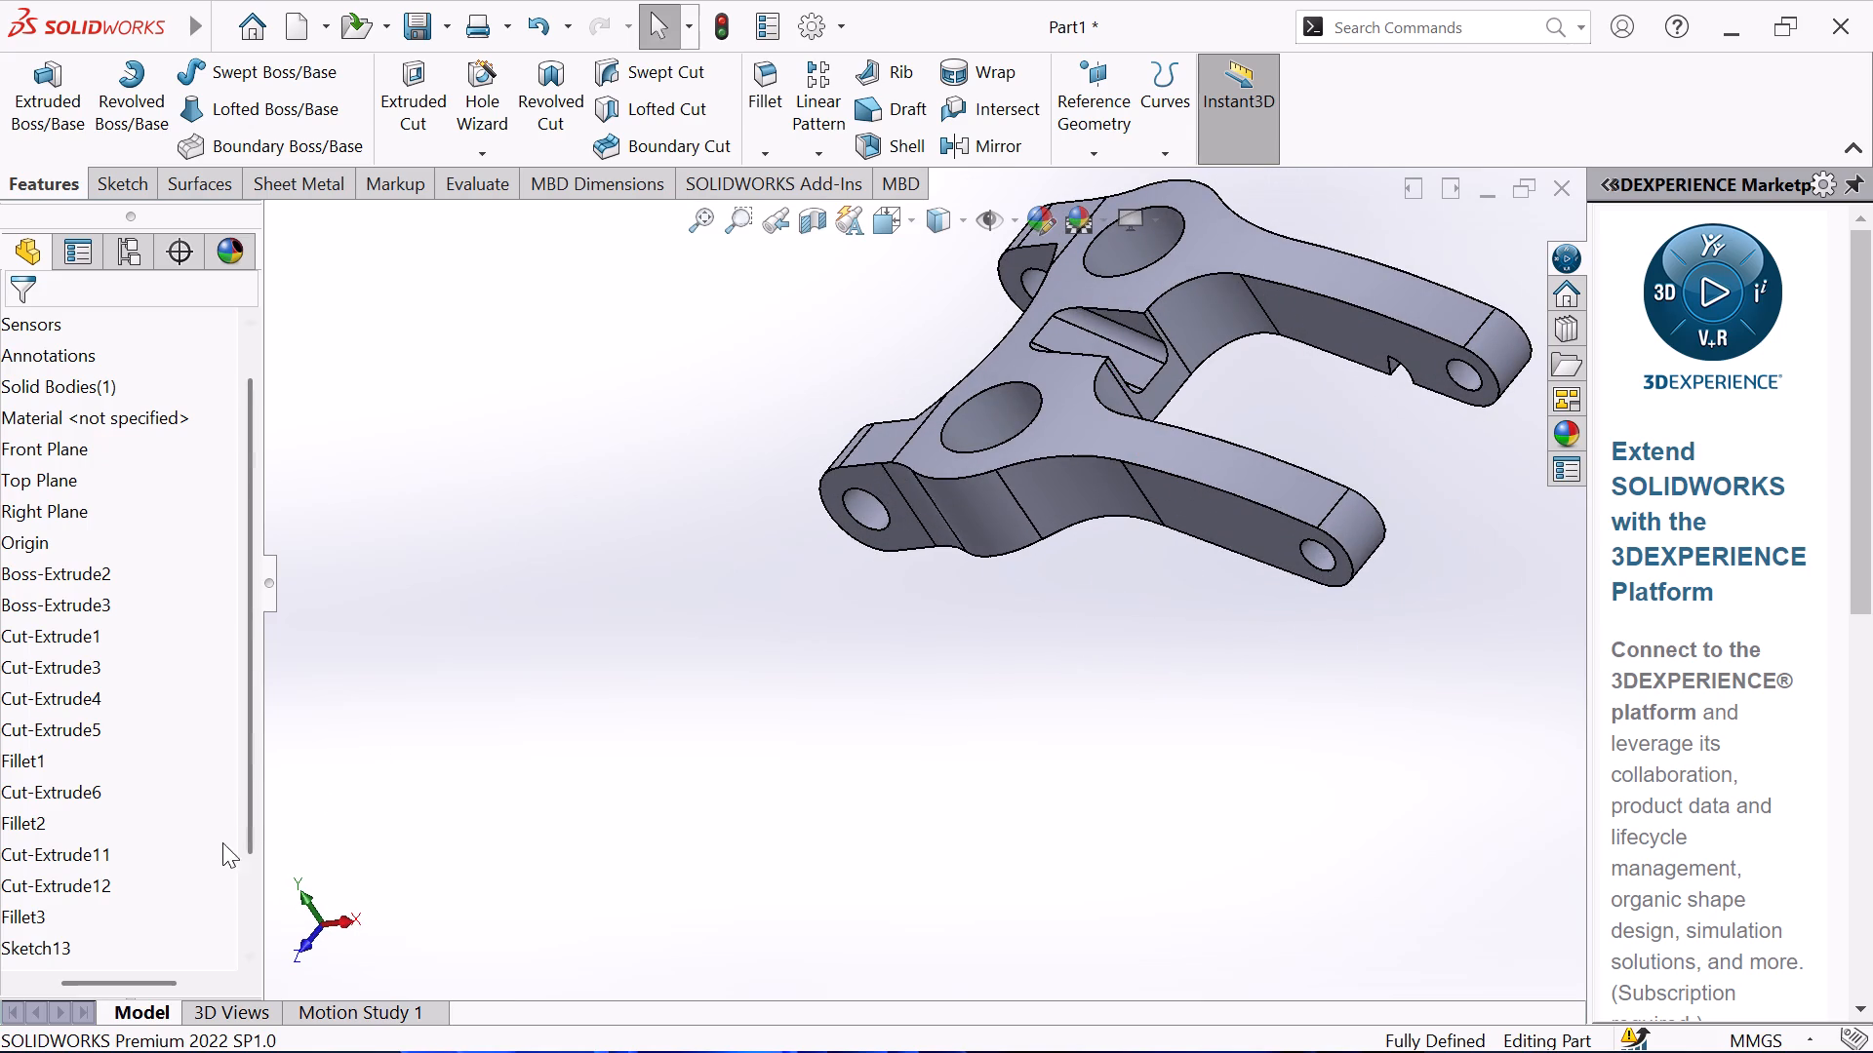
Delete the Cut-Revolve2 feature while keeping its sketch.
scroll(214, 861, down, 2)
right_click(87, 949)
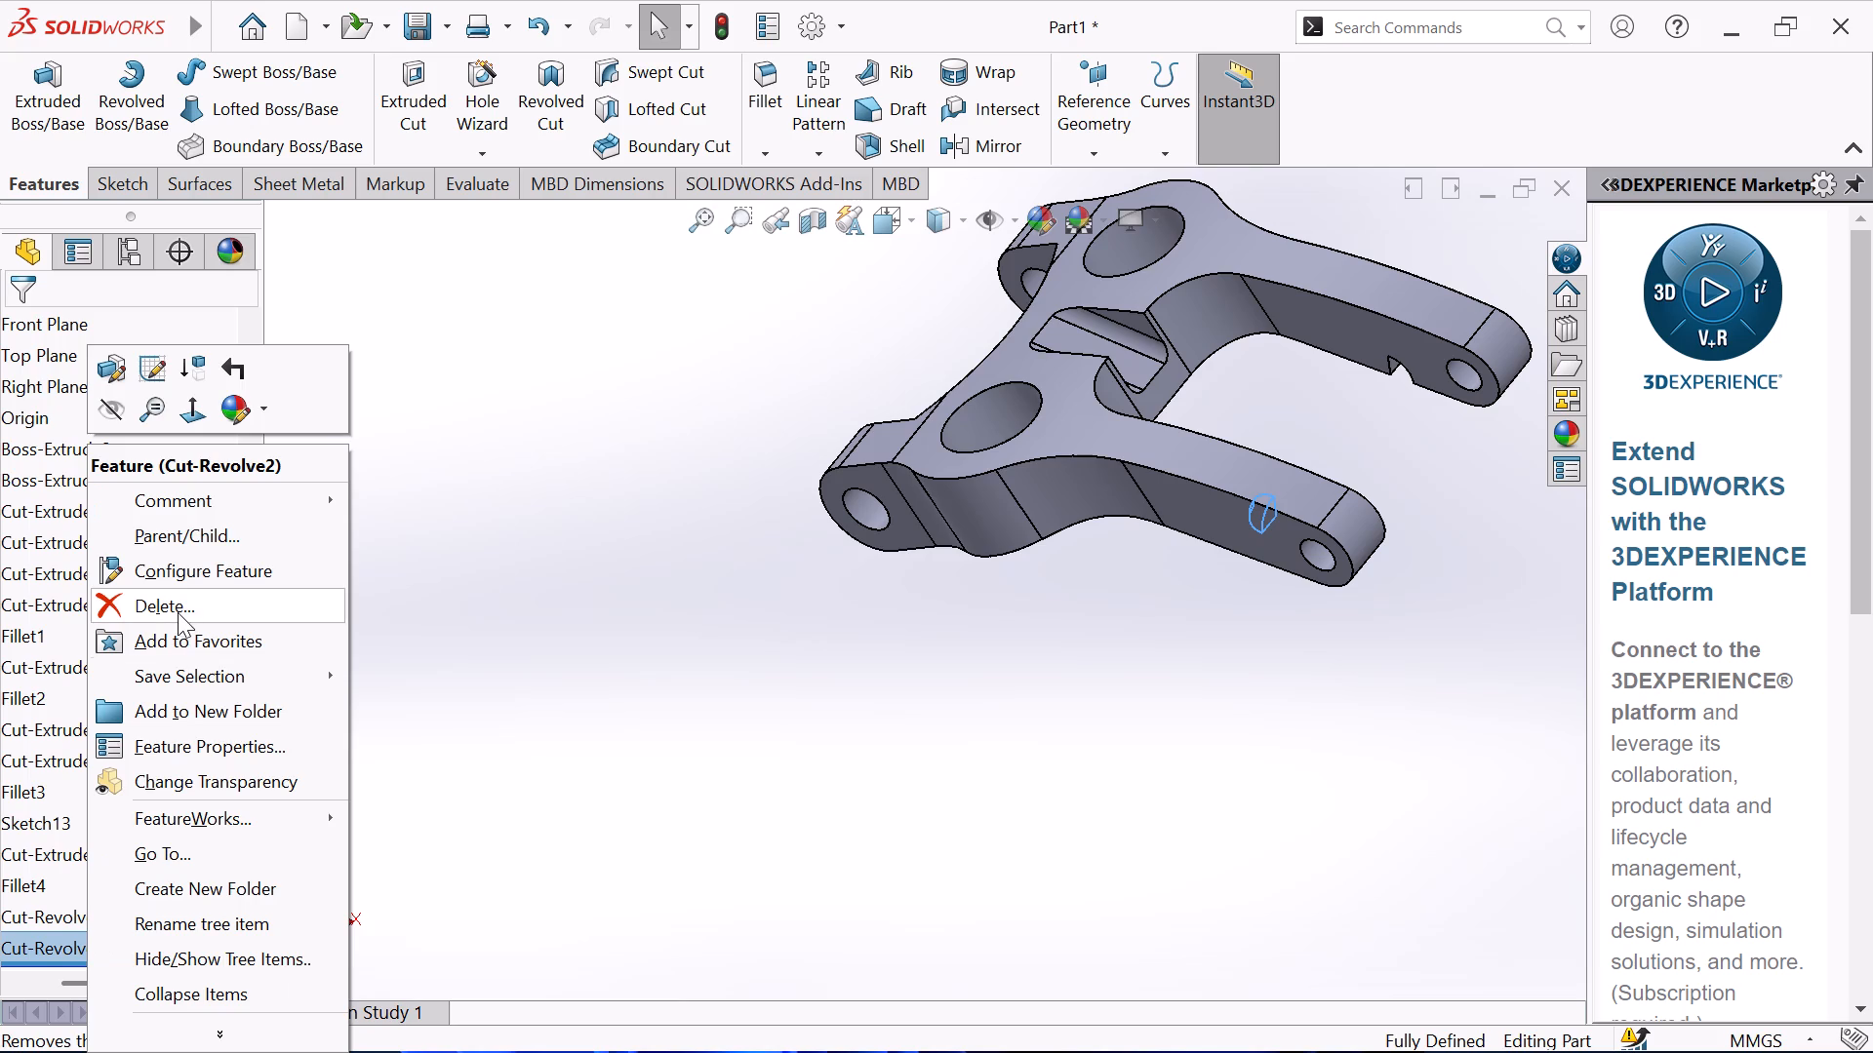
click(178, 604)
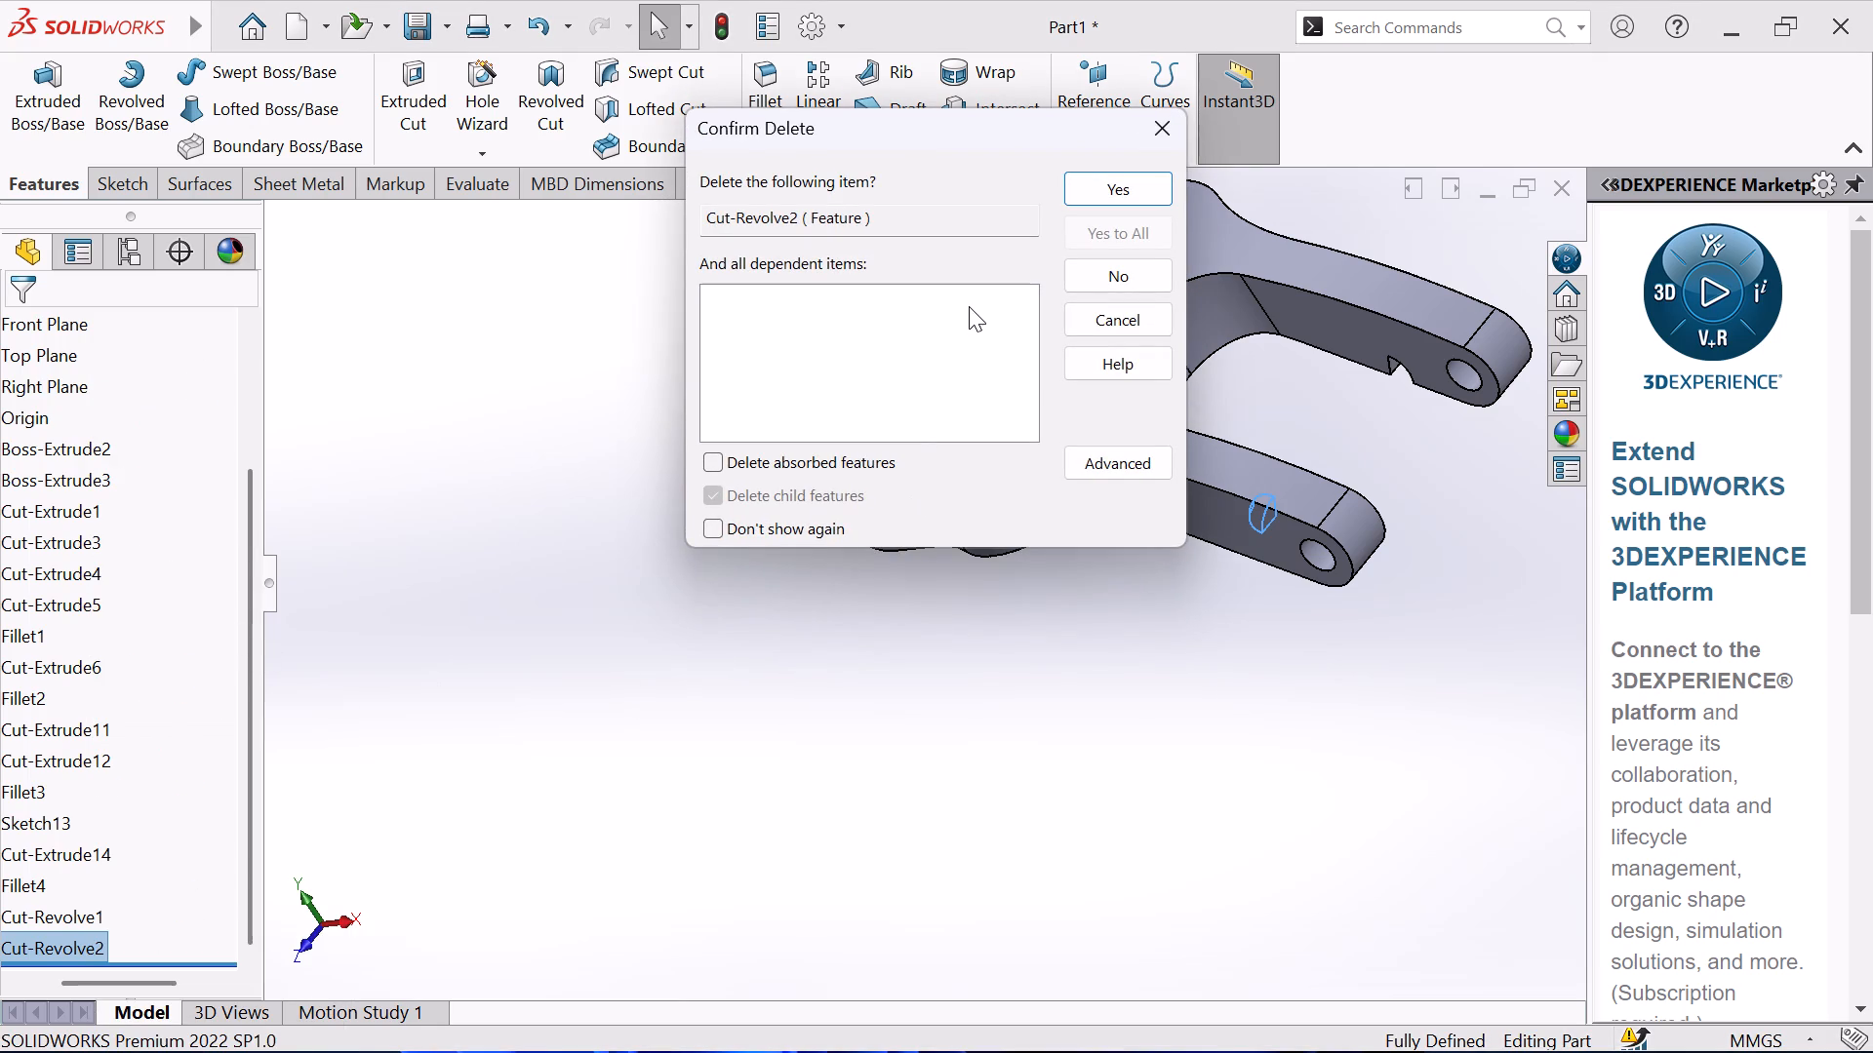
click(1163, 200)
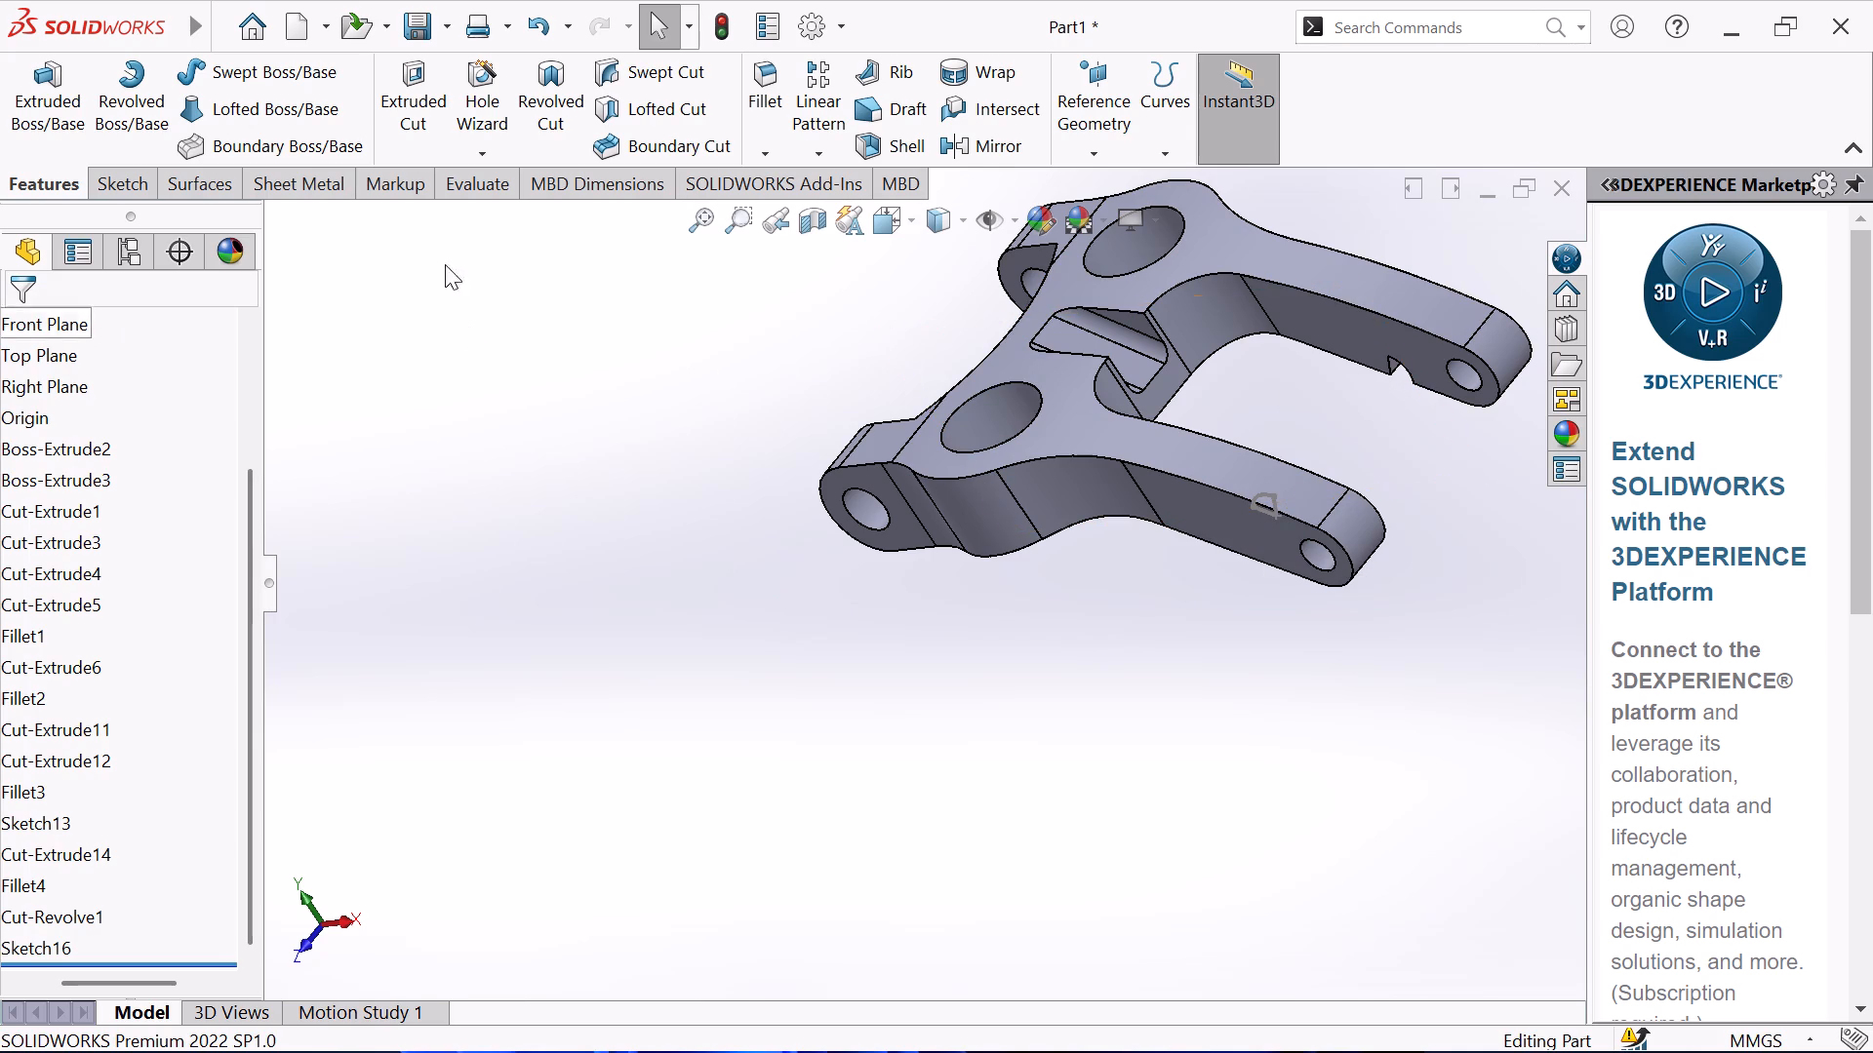
Mirror the Cut-Revolve1 notch about the Front Plane onto the other fork arm.
click(970, 149)
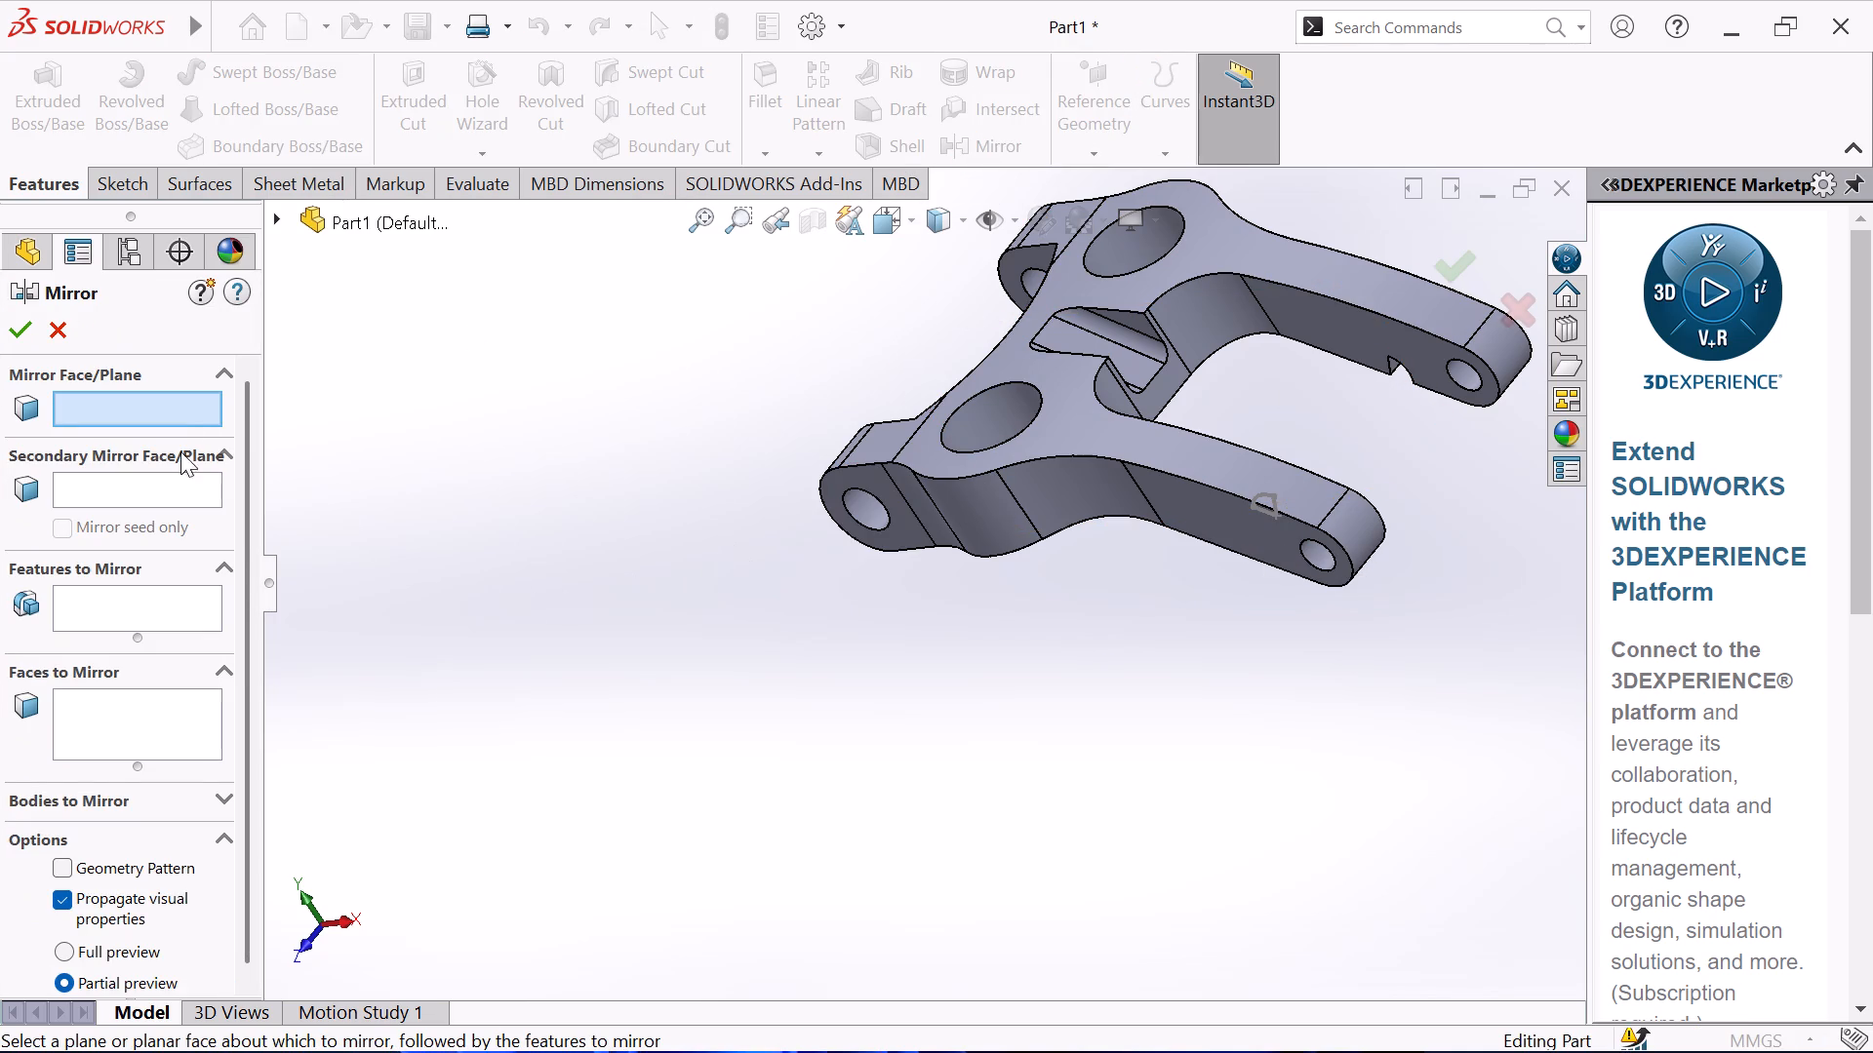
click(276, 215)
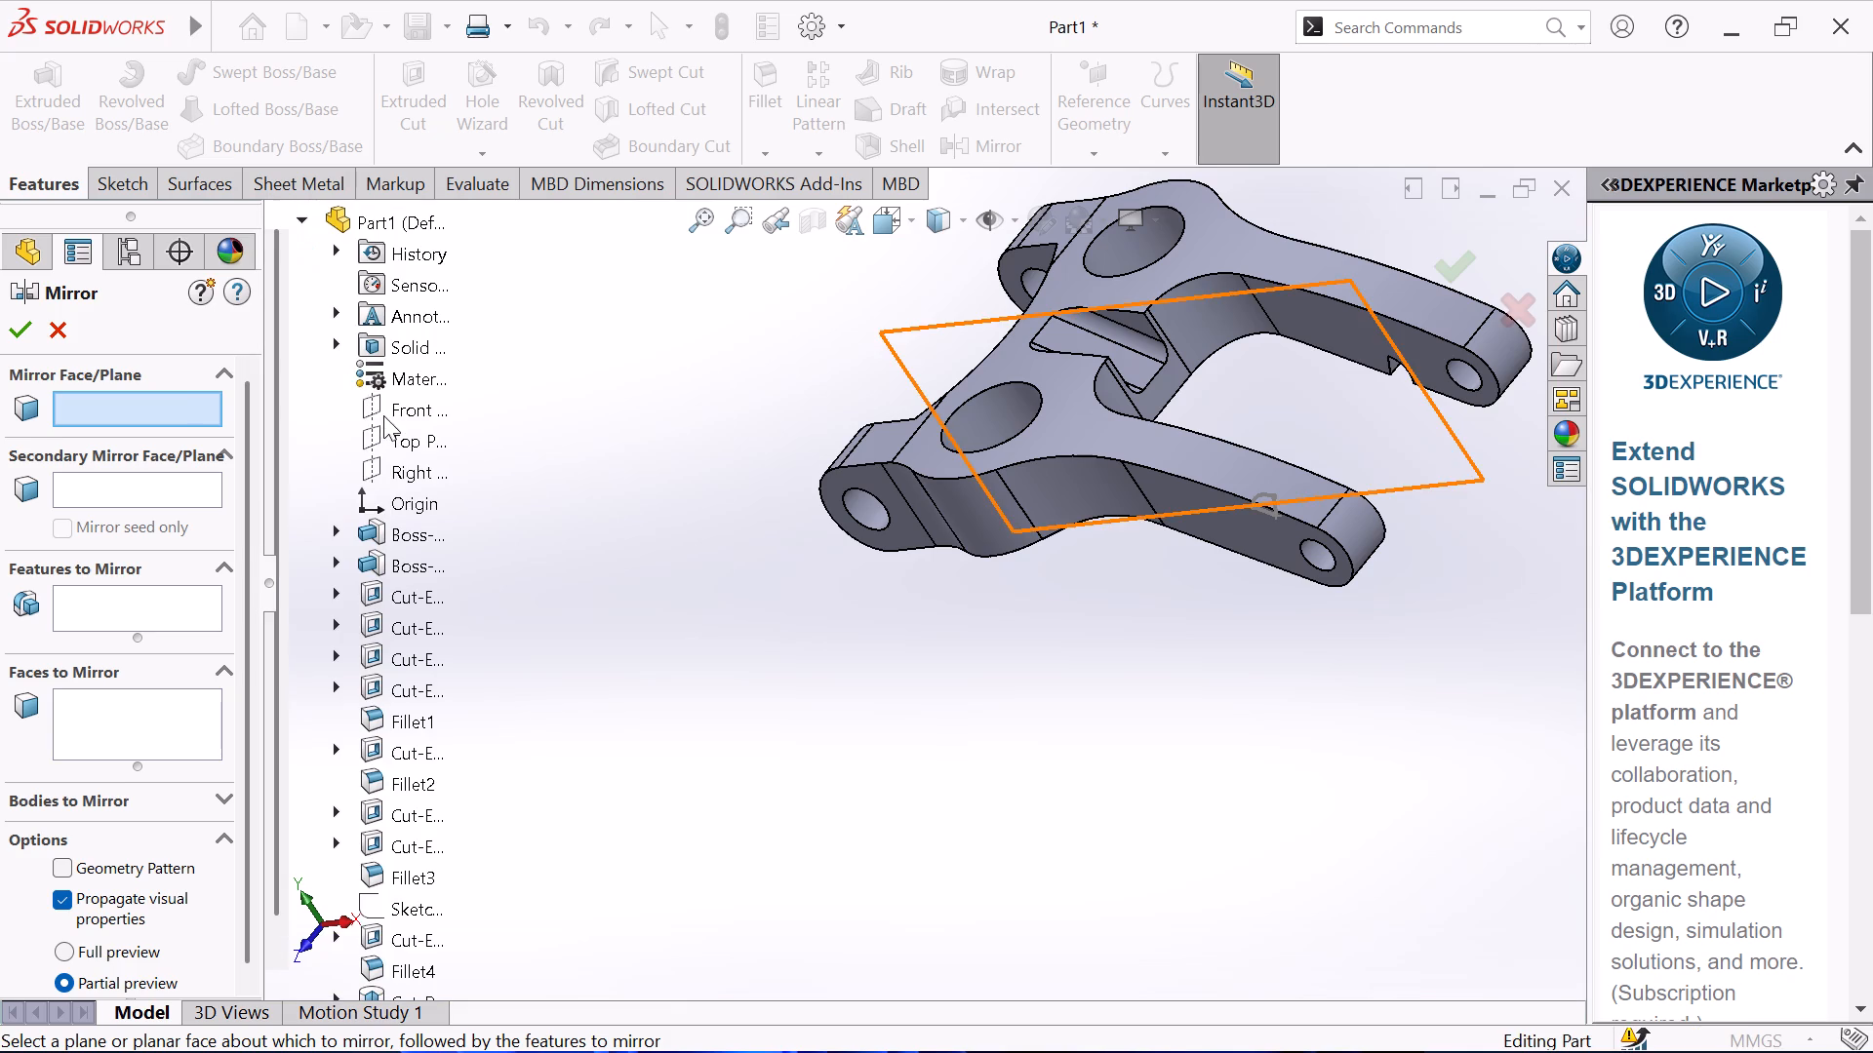
click(398, 402)
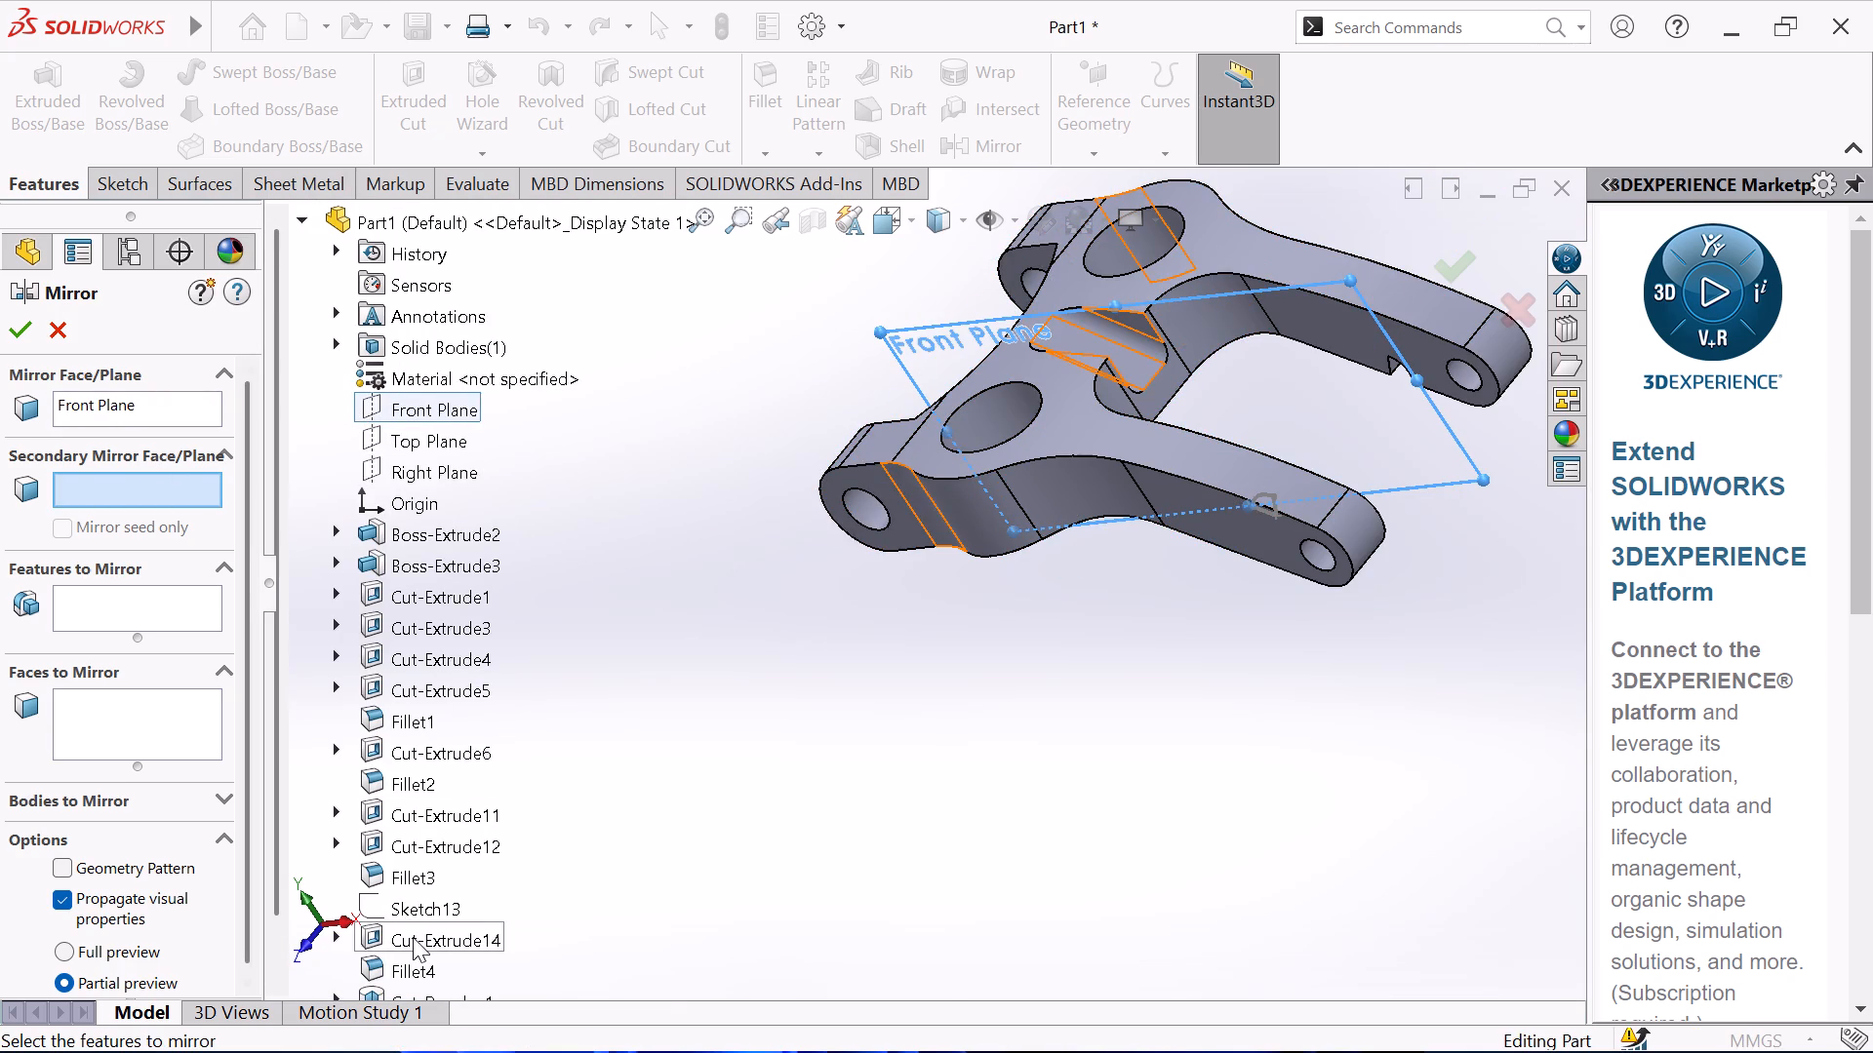
scroll(414, 945, down, 5)
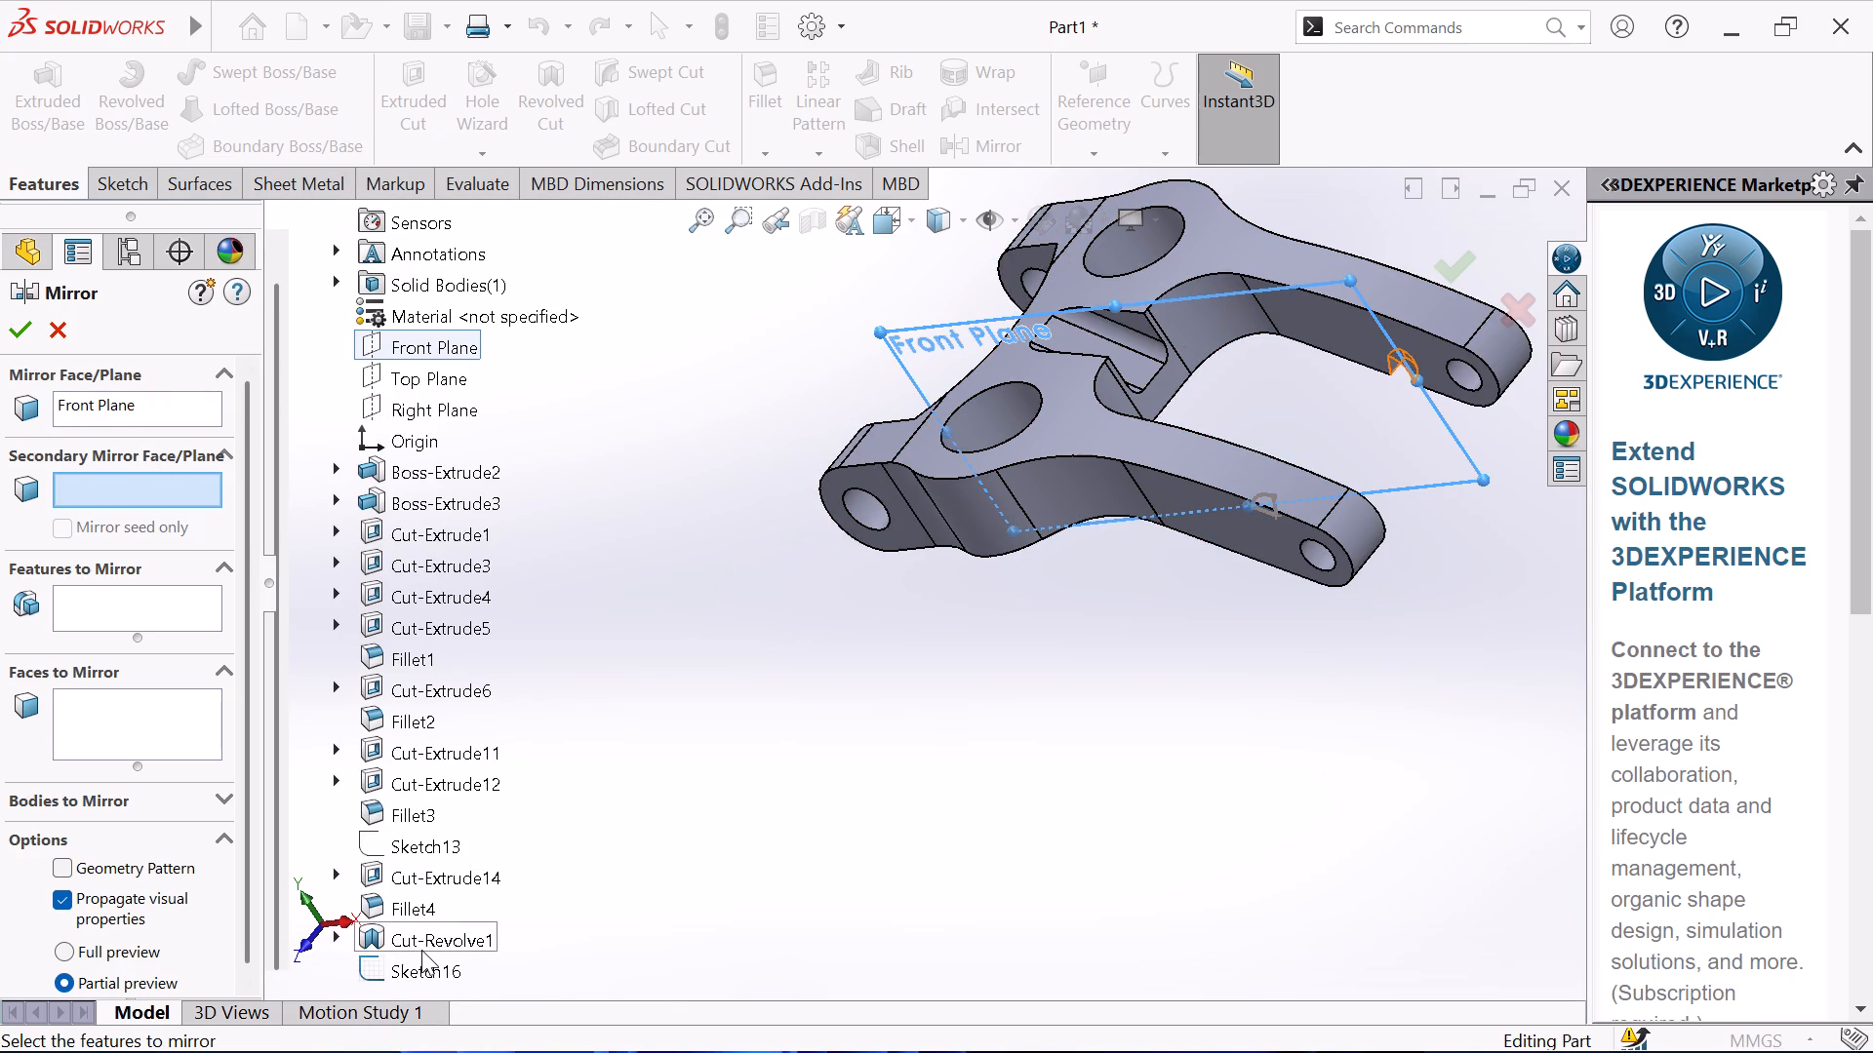
click(421, 950)
click(136, 610)
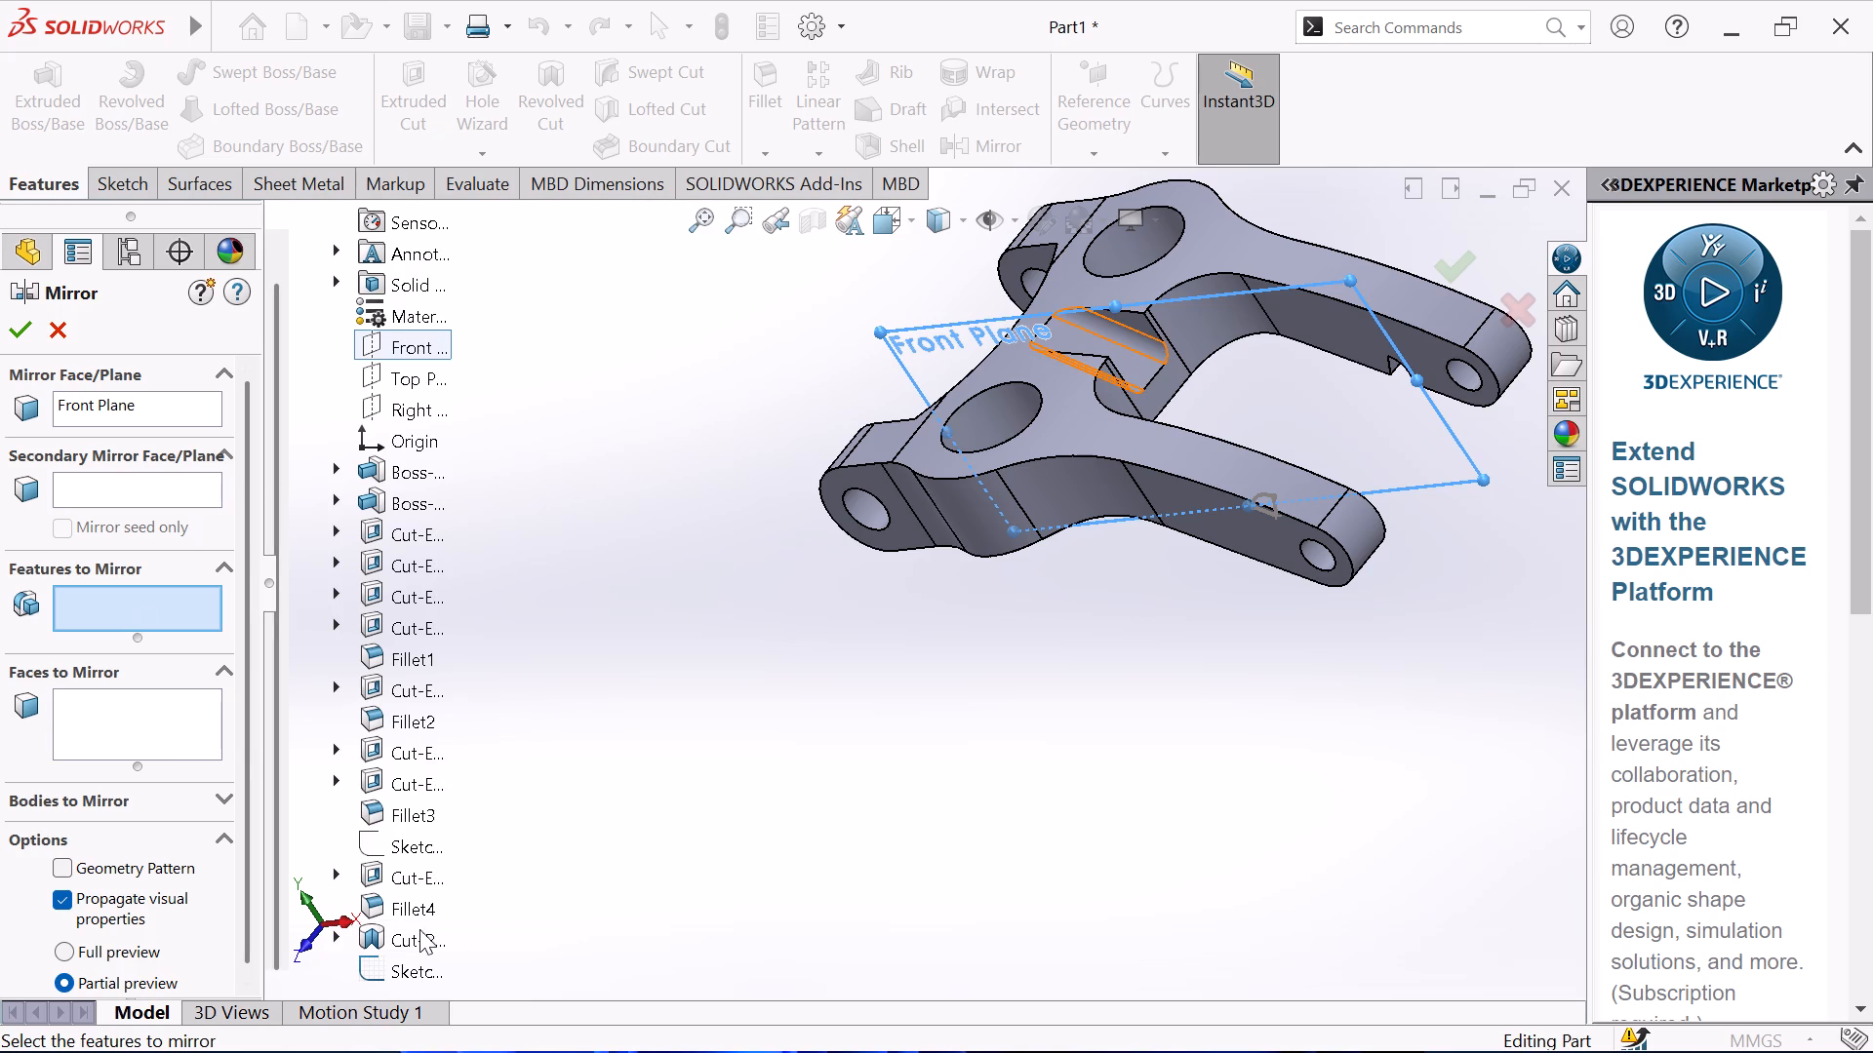
click(418, 953)
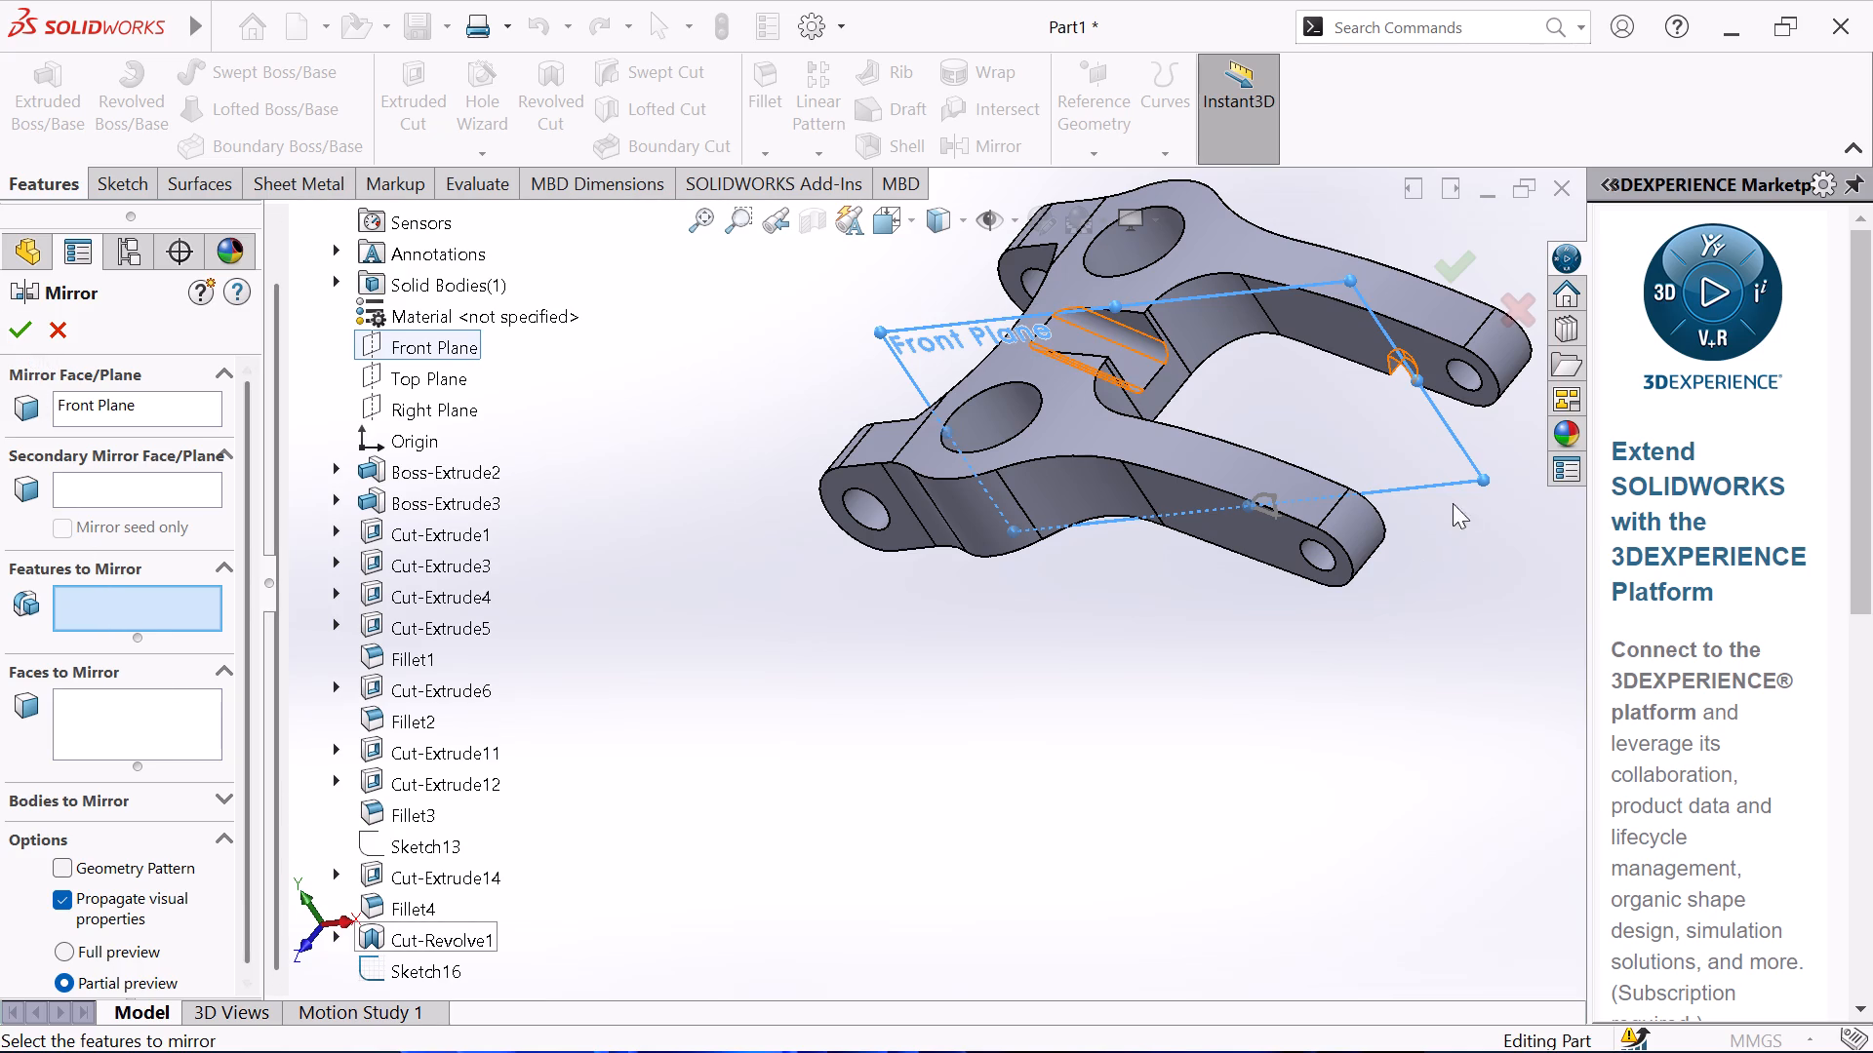
click(1393, 366)
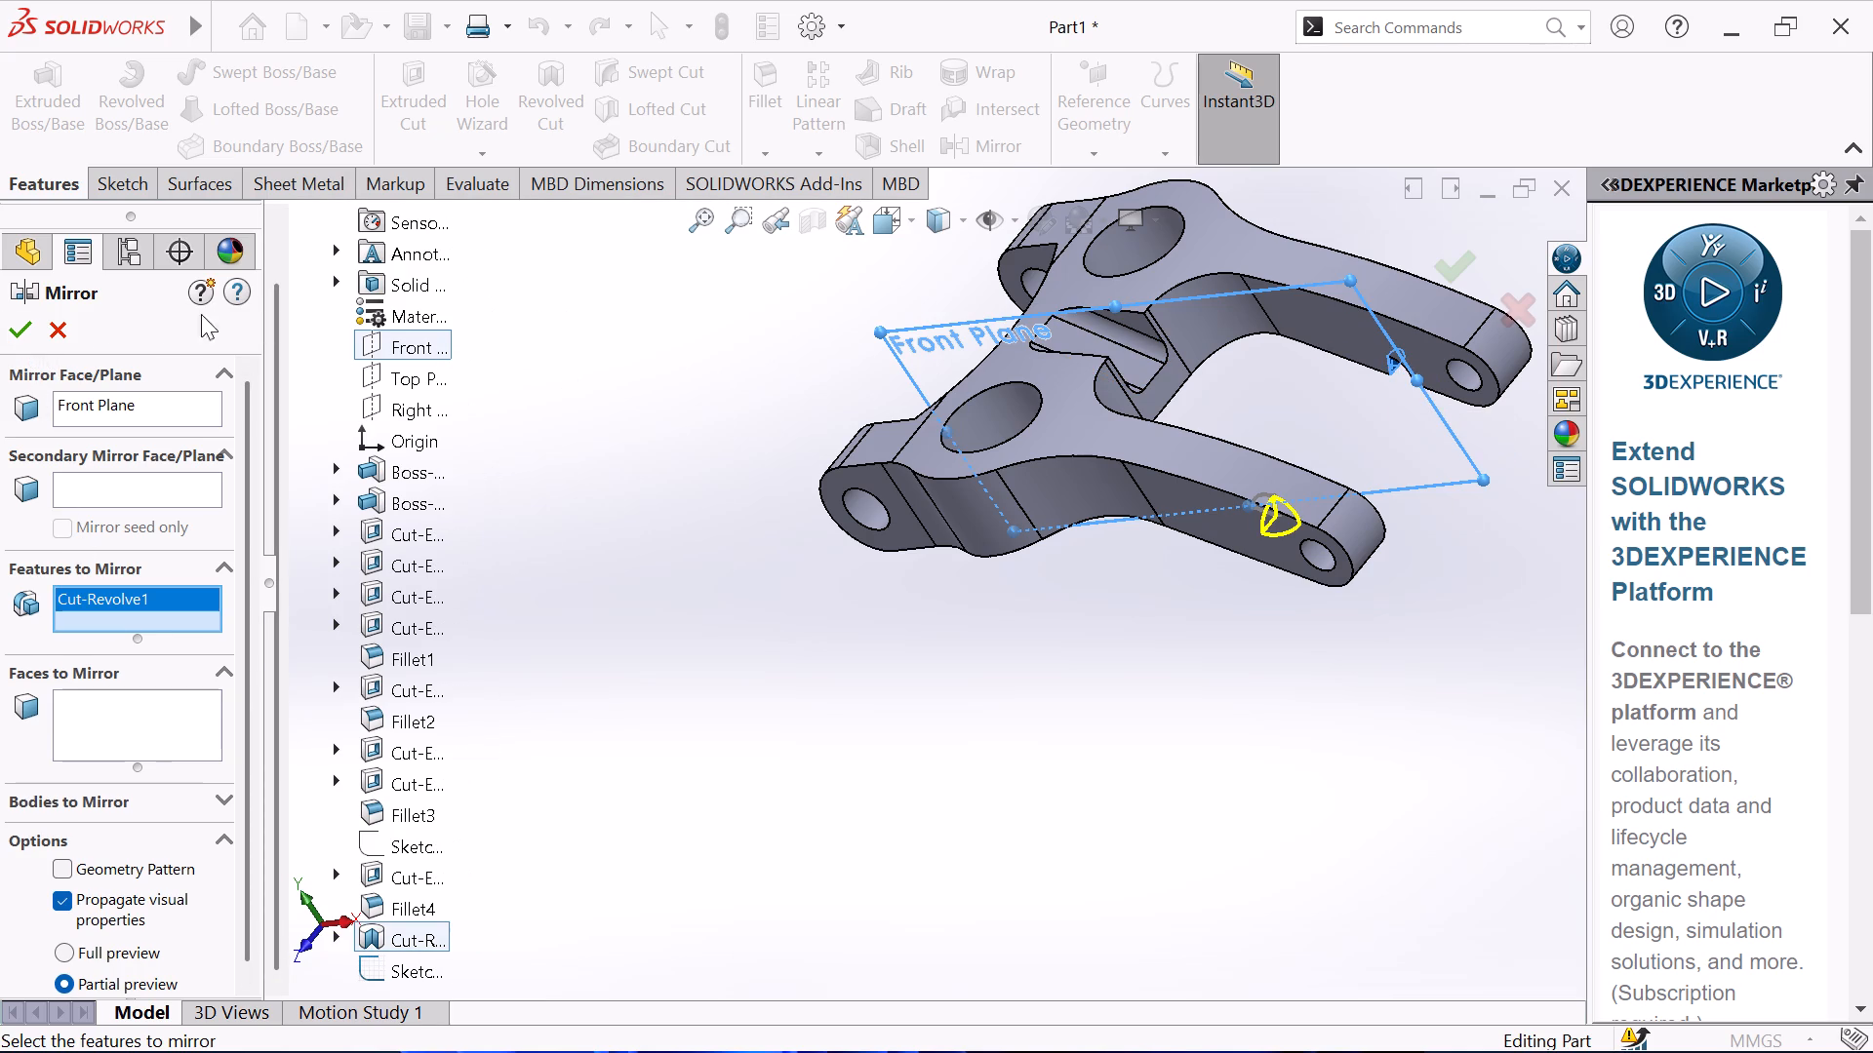
click(29, 332)
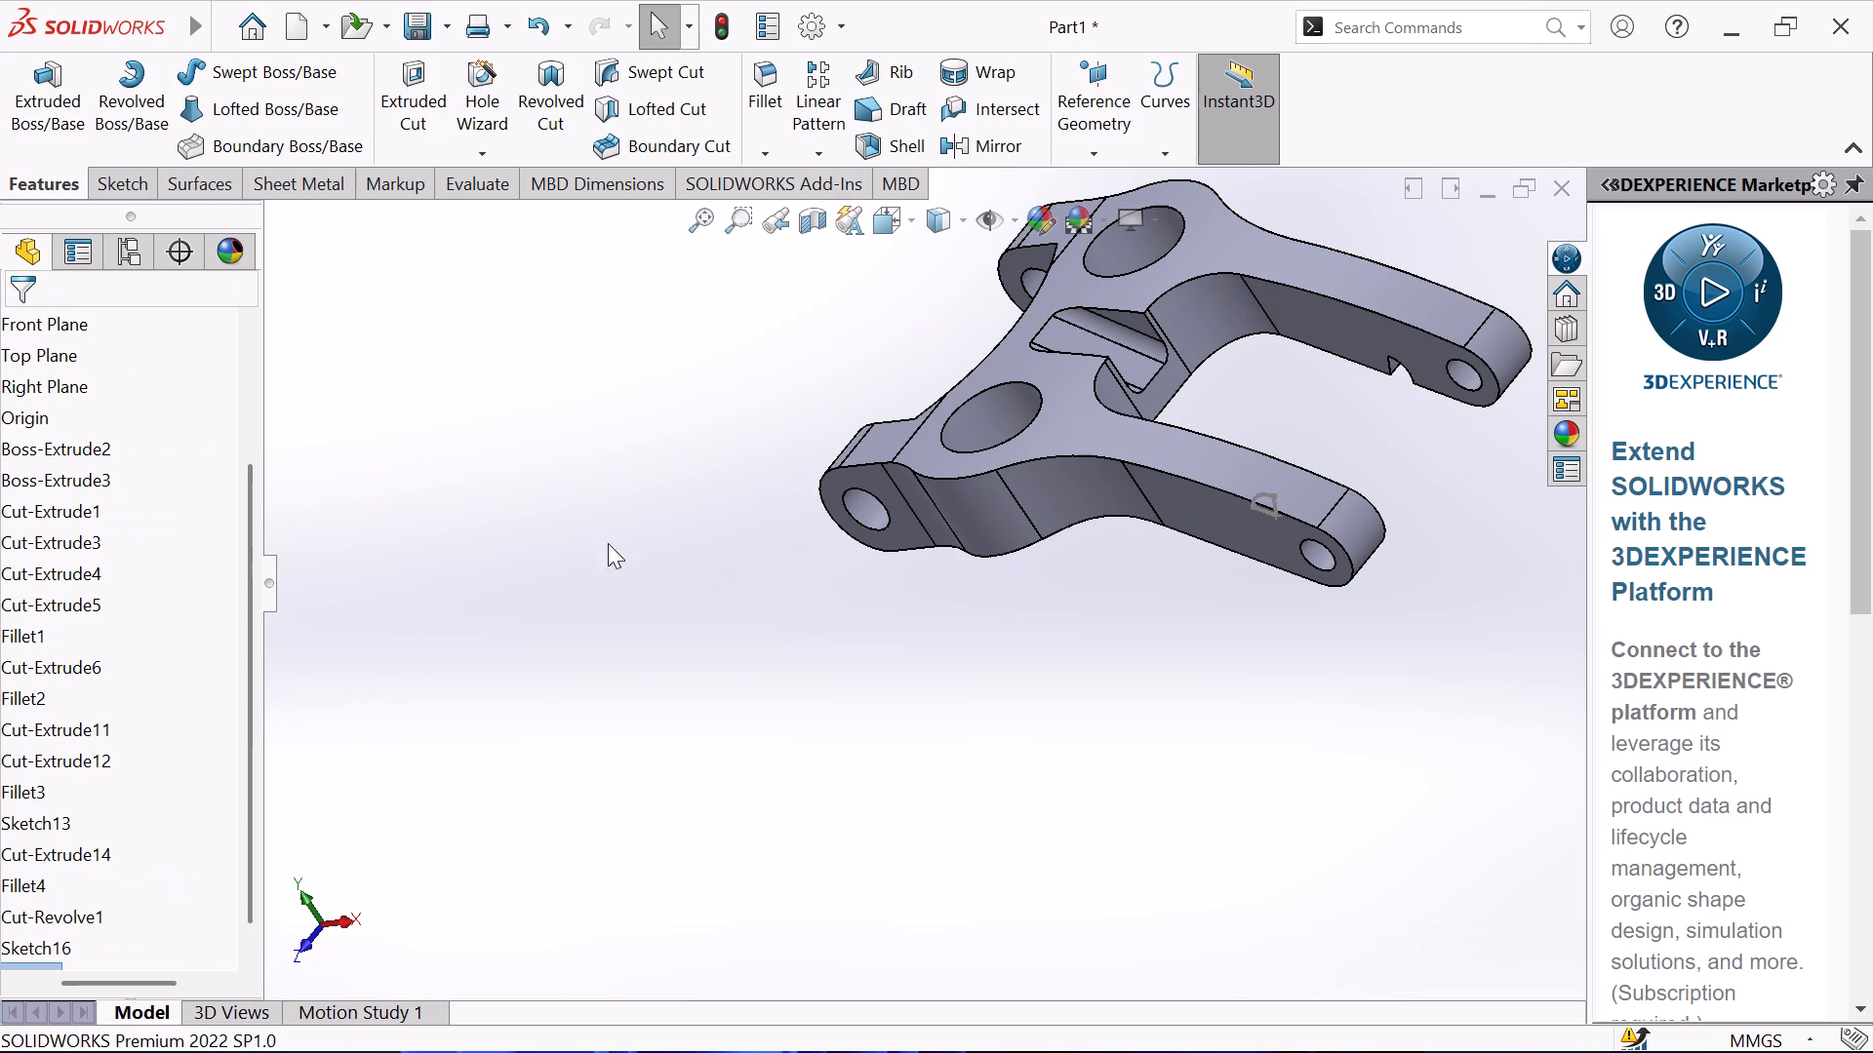
Hide Sketch16, the leftover notch sketch on the fork arm.
click(831, 602)
middle_drag(897, 584, 745, 769)
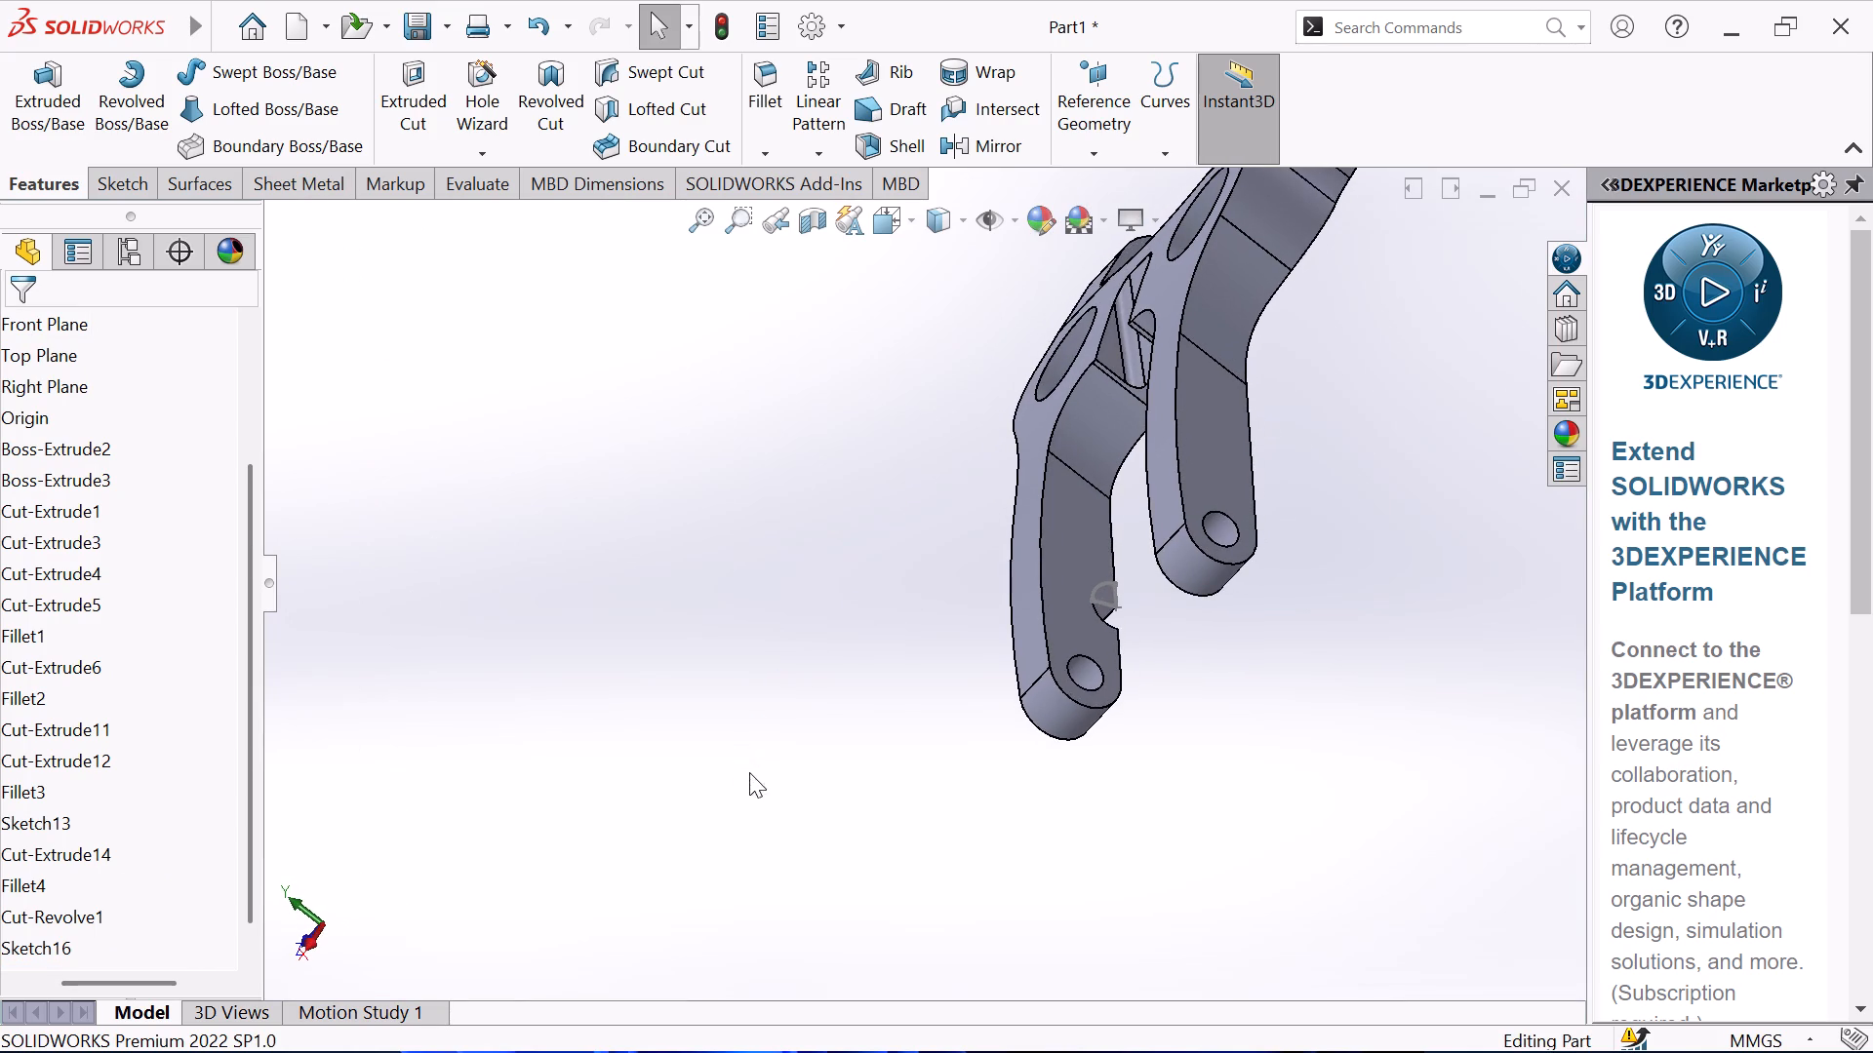
click(1099, 605)
click(1205, 542)
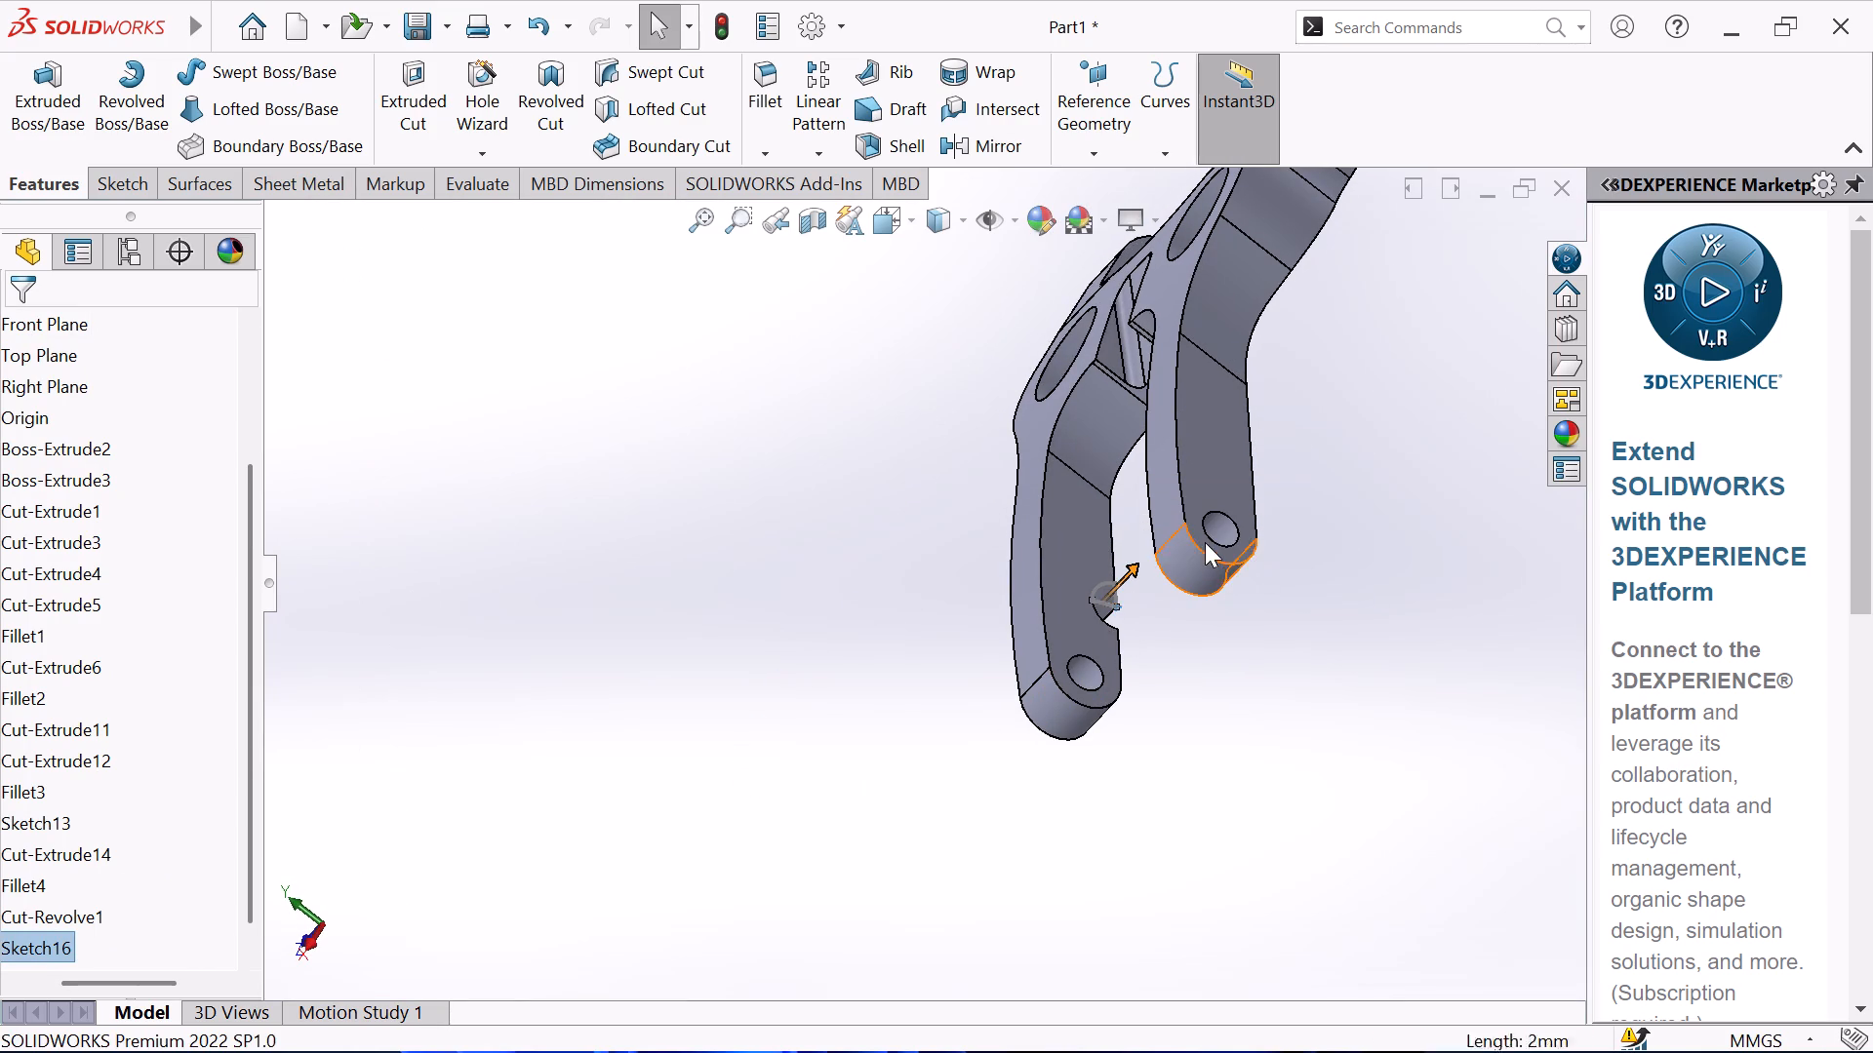
click(1182, 624)
Examine the notches on the lower sides of both fork arms from several angles.
middle_drag(1182, 628, 1375, 501)
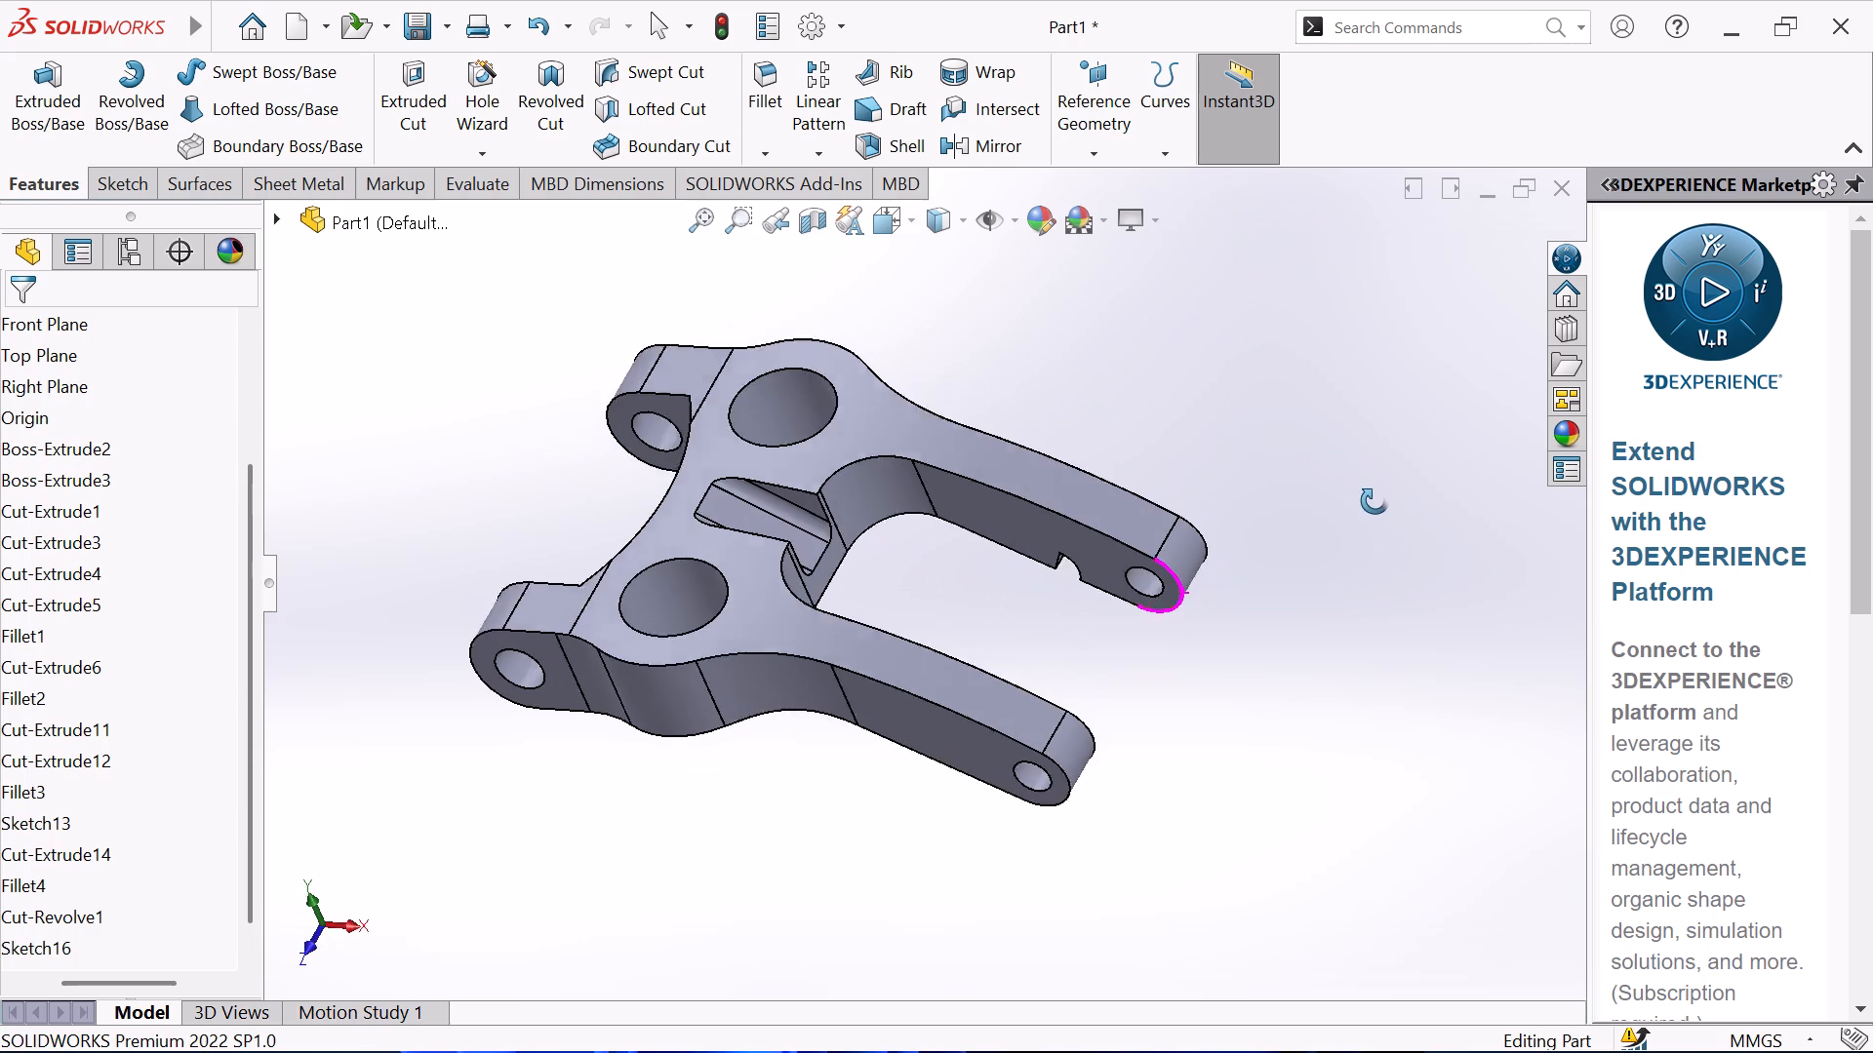
middle_drag(1375, 501, 1369, 569)
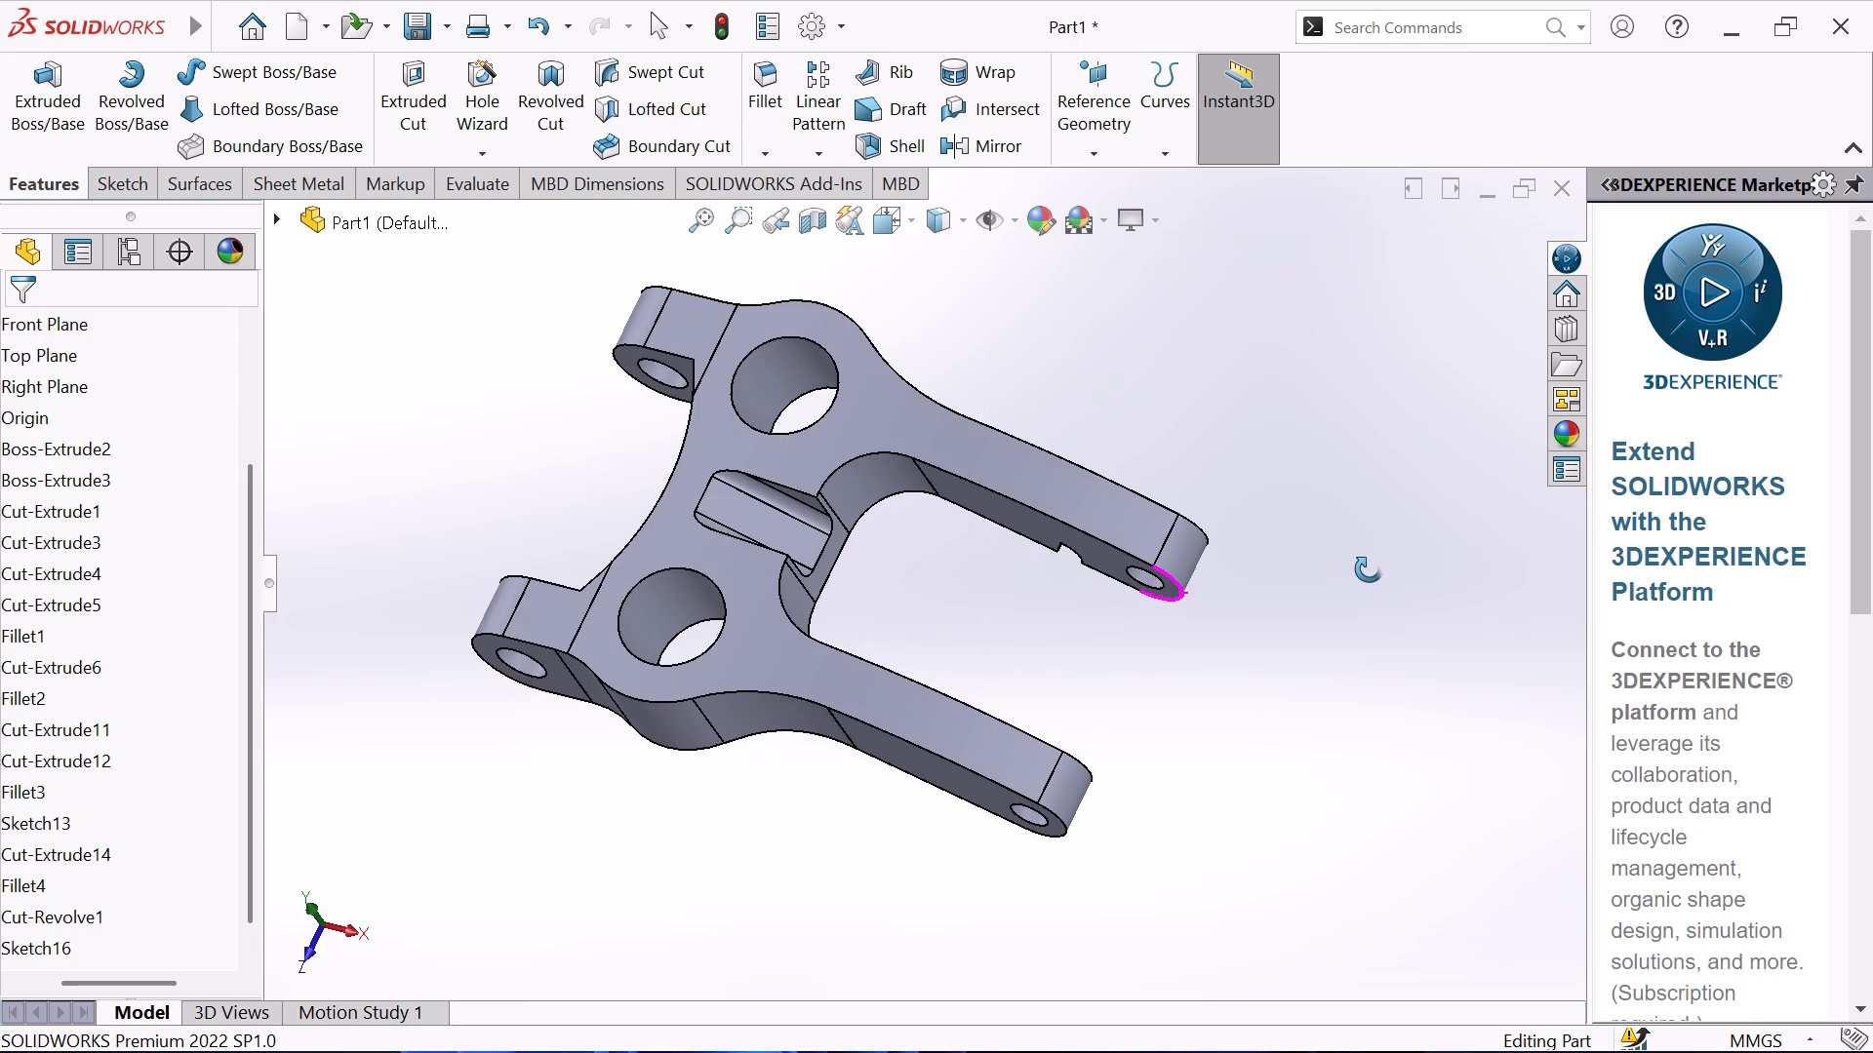
middle_drag(1369, 569, 1147, 268)
scroll(1136, 653, up, 4)
scroll(1140, 654, down, 2)
scroll(1133, 823, down, 2)
middle_drag(1063, 760, 1068, 464)
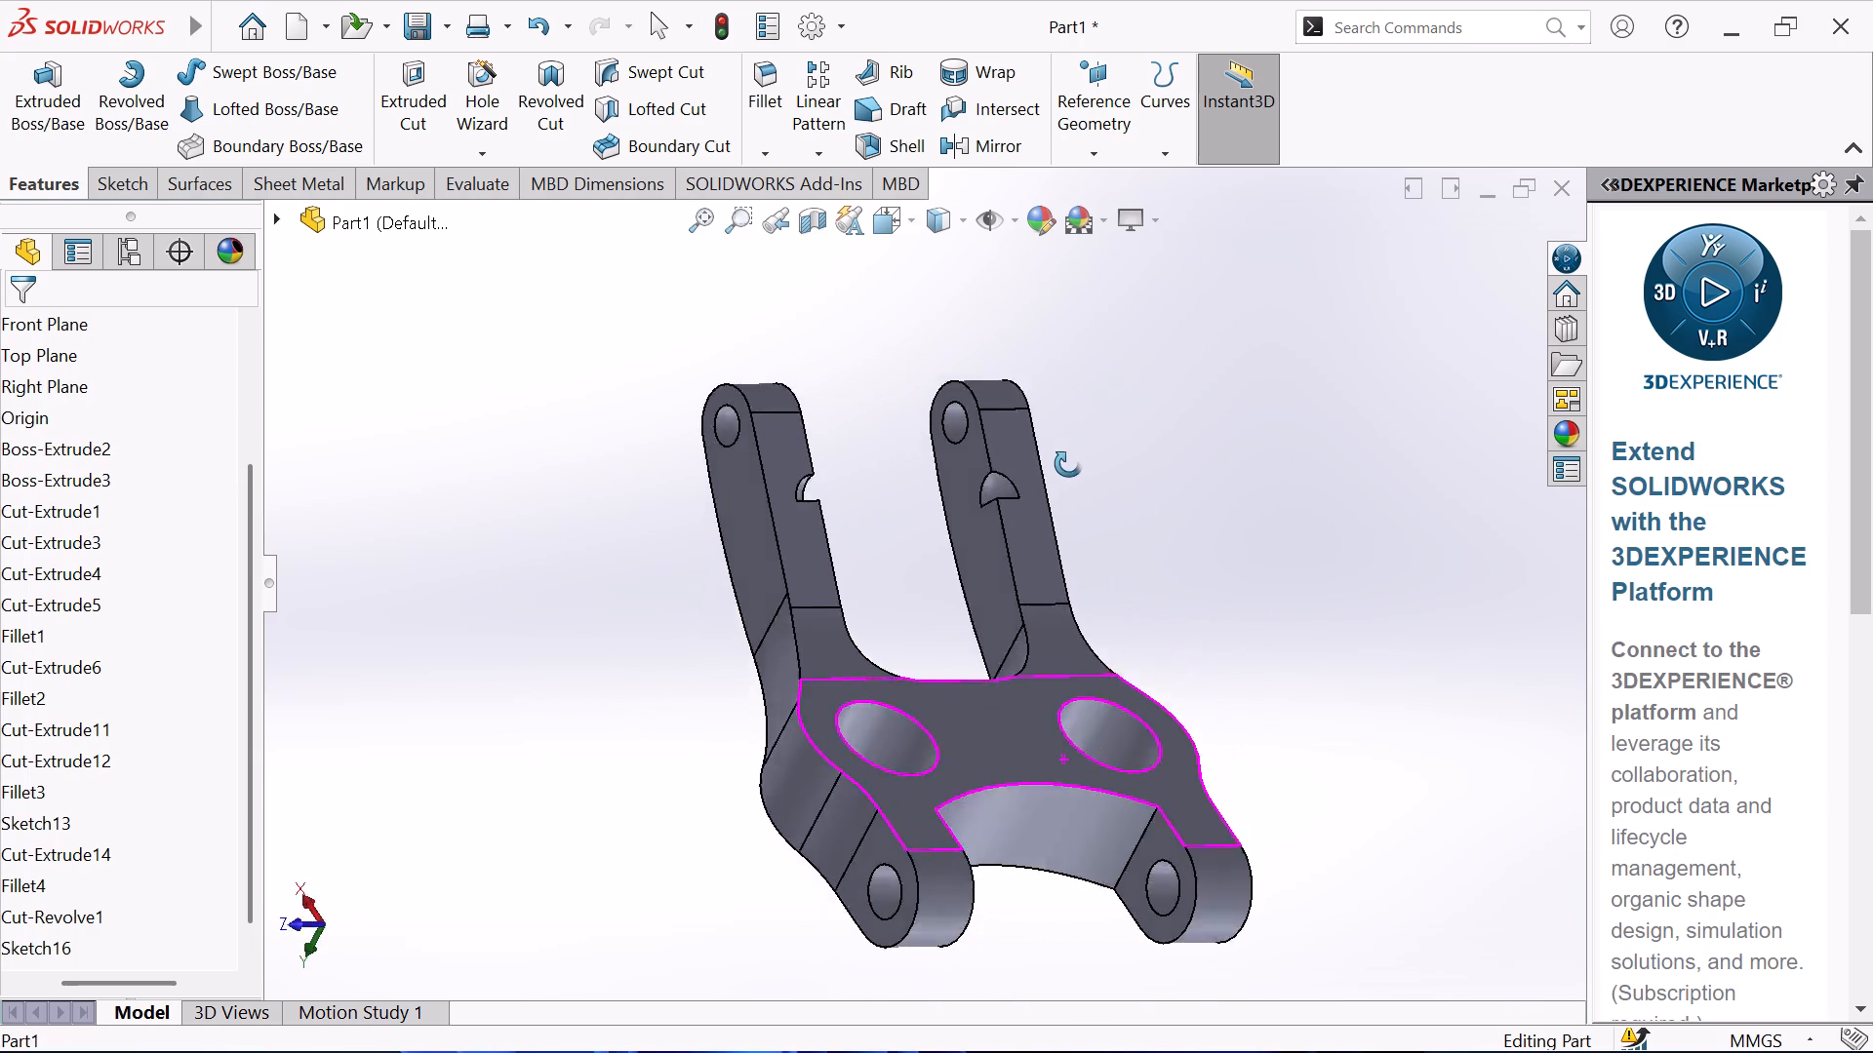
middle_drag(1068, 464, 829, 548)
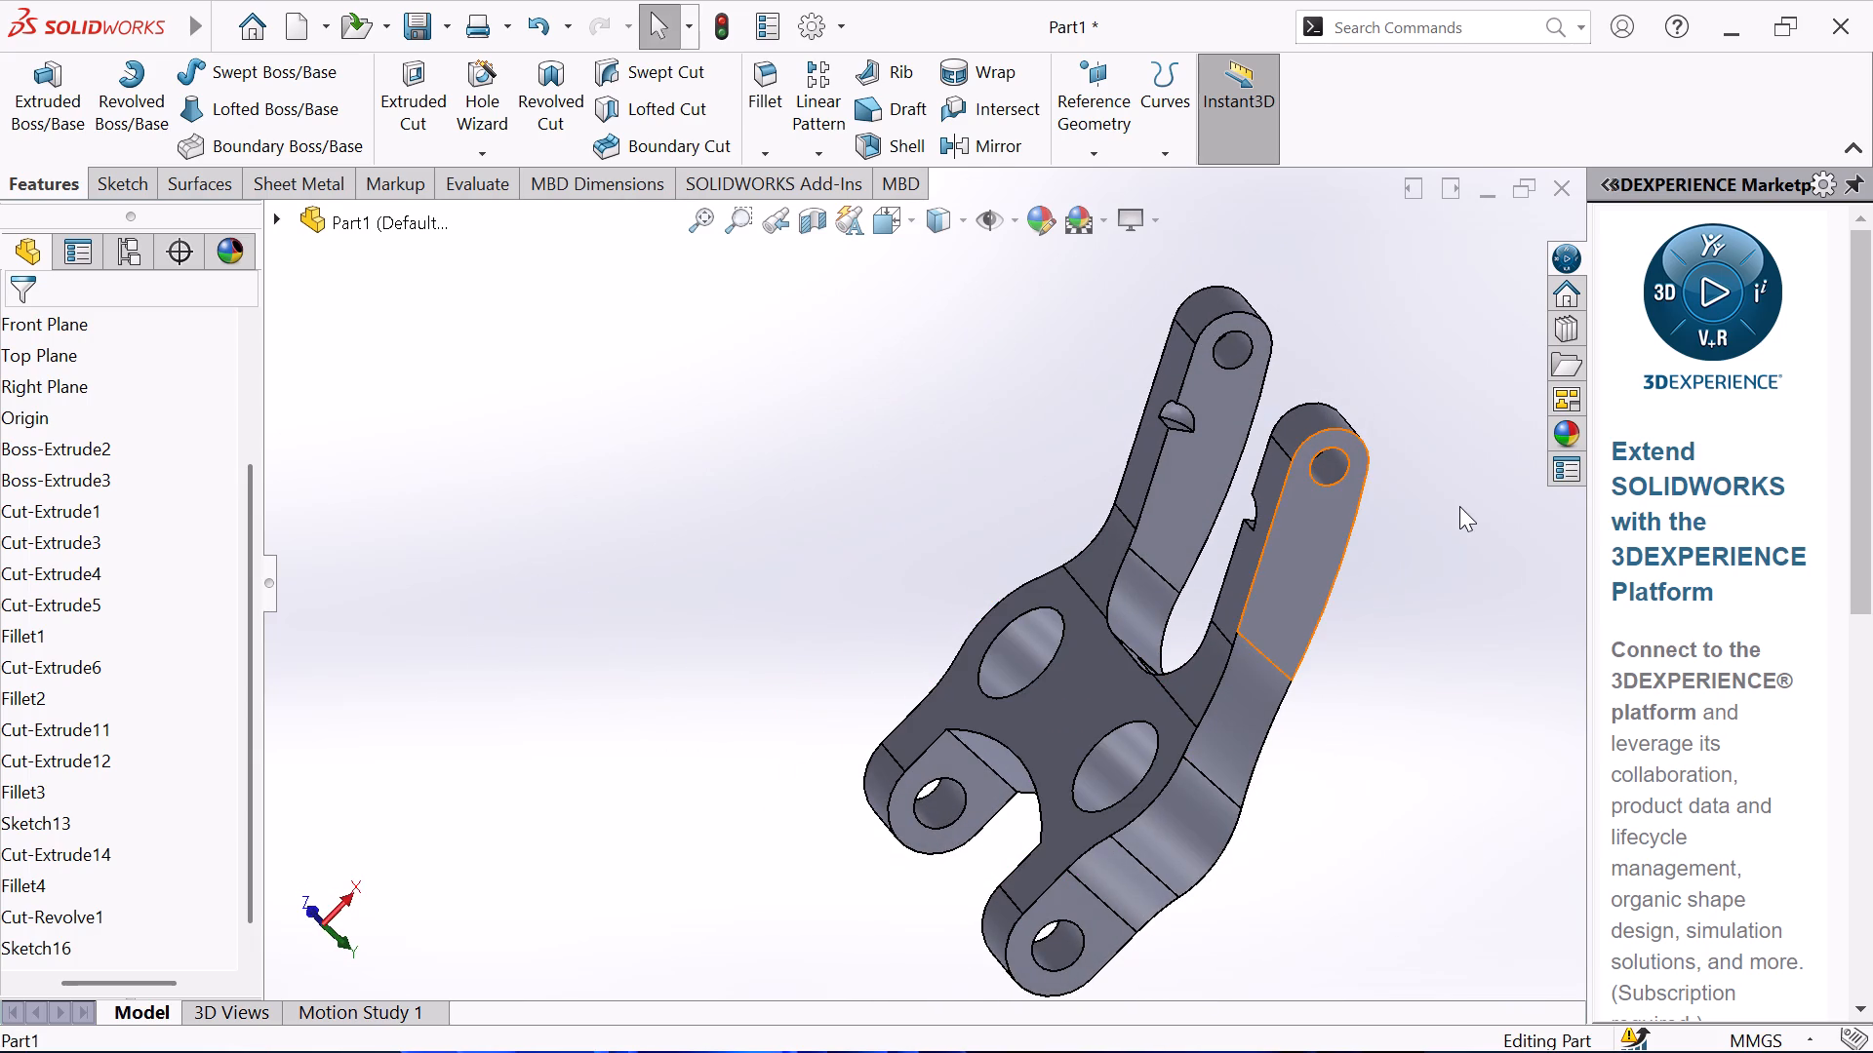
middle_drag(1454, 505, 1155, 332)
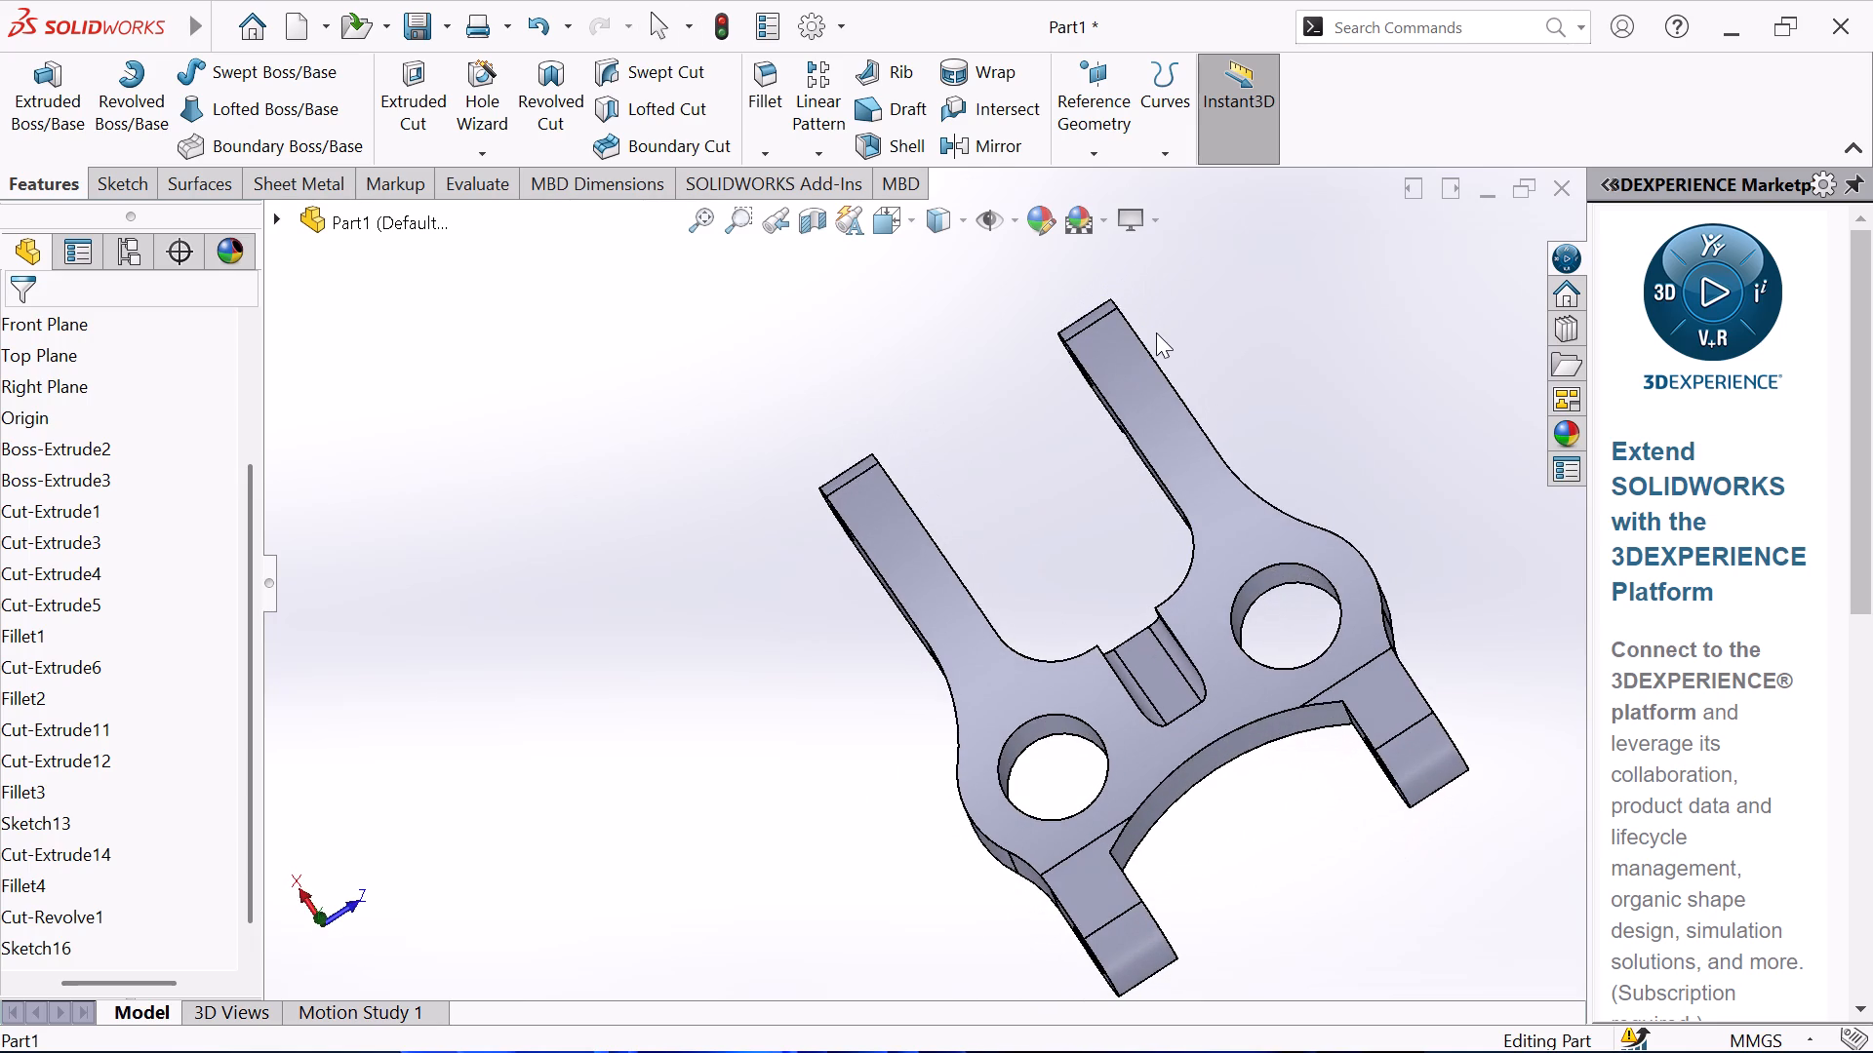
key(ctrl+7)
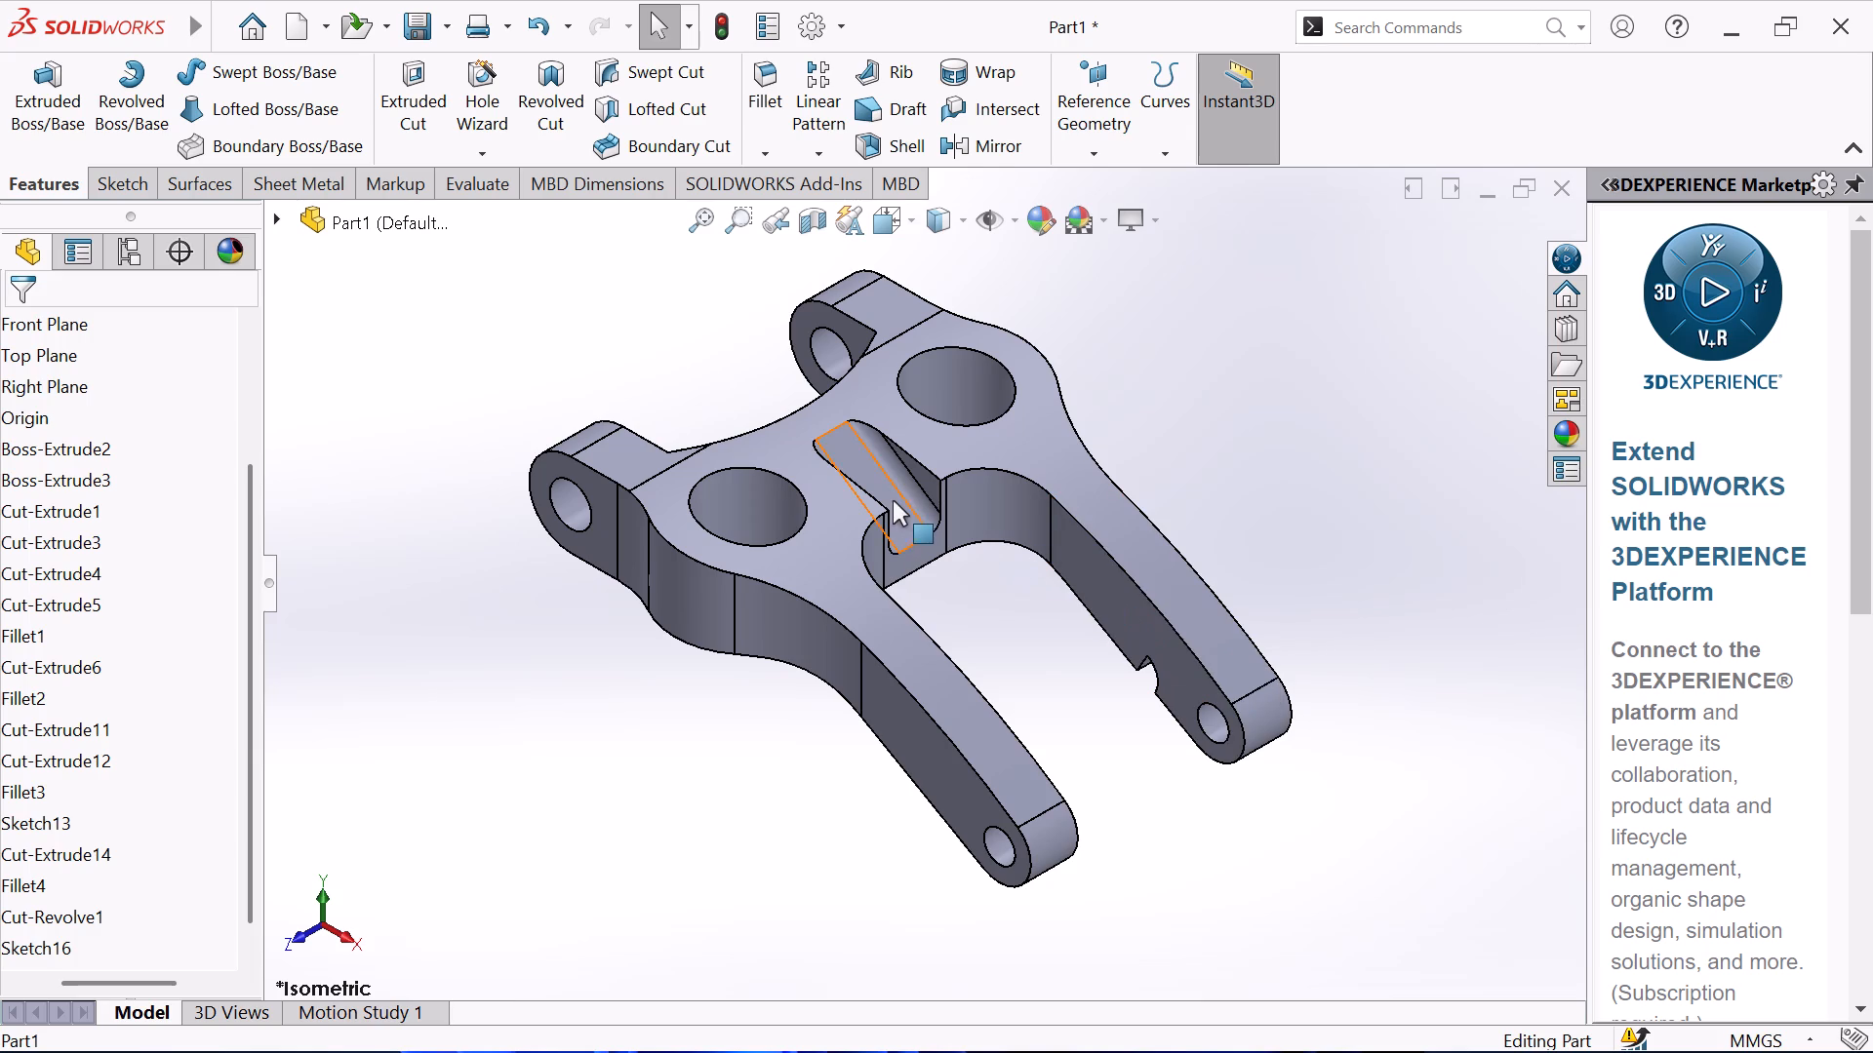
Fillet the top edge of the central slot between the two large holes with a 1 mm radius.
click(777, 78)
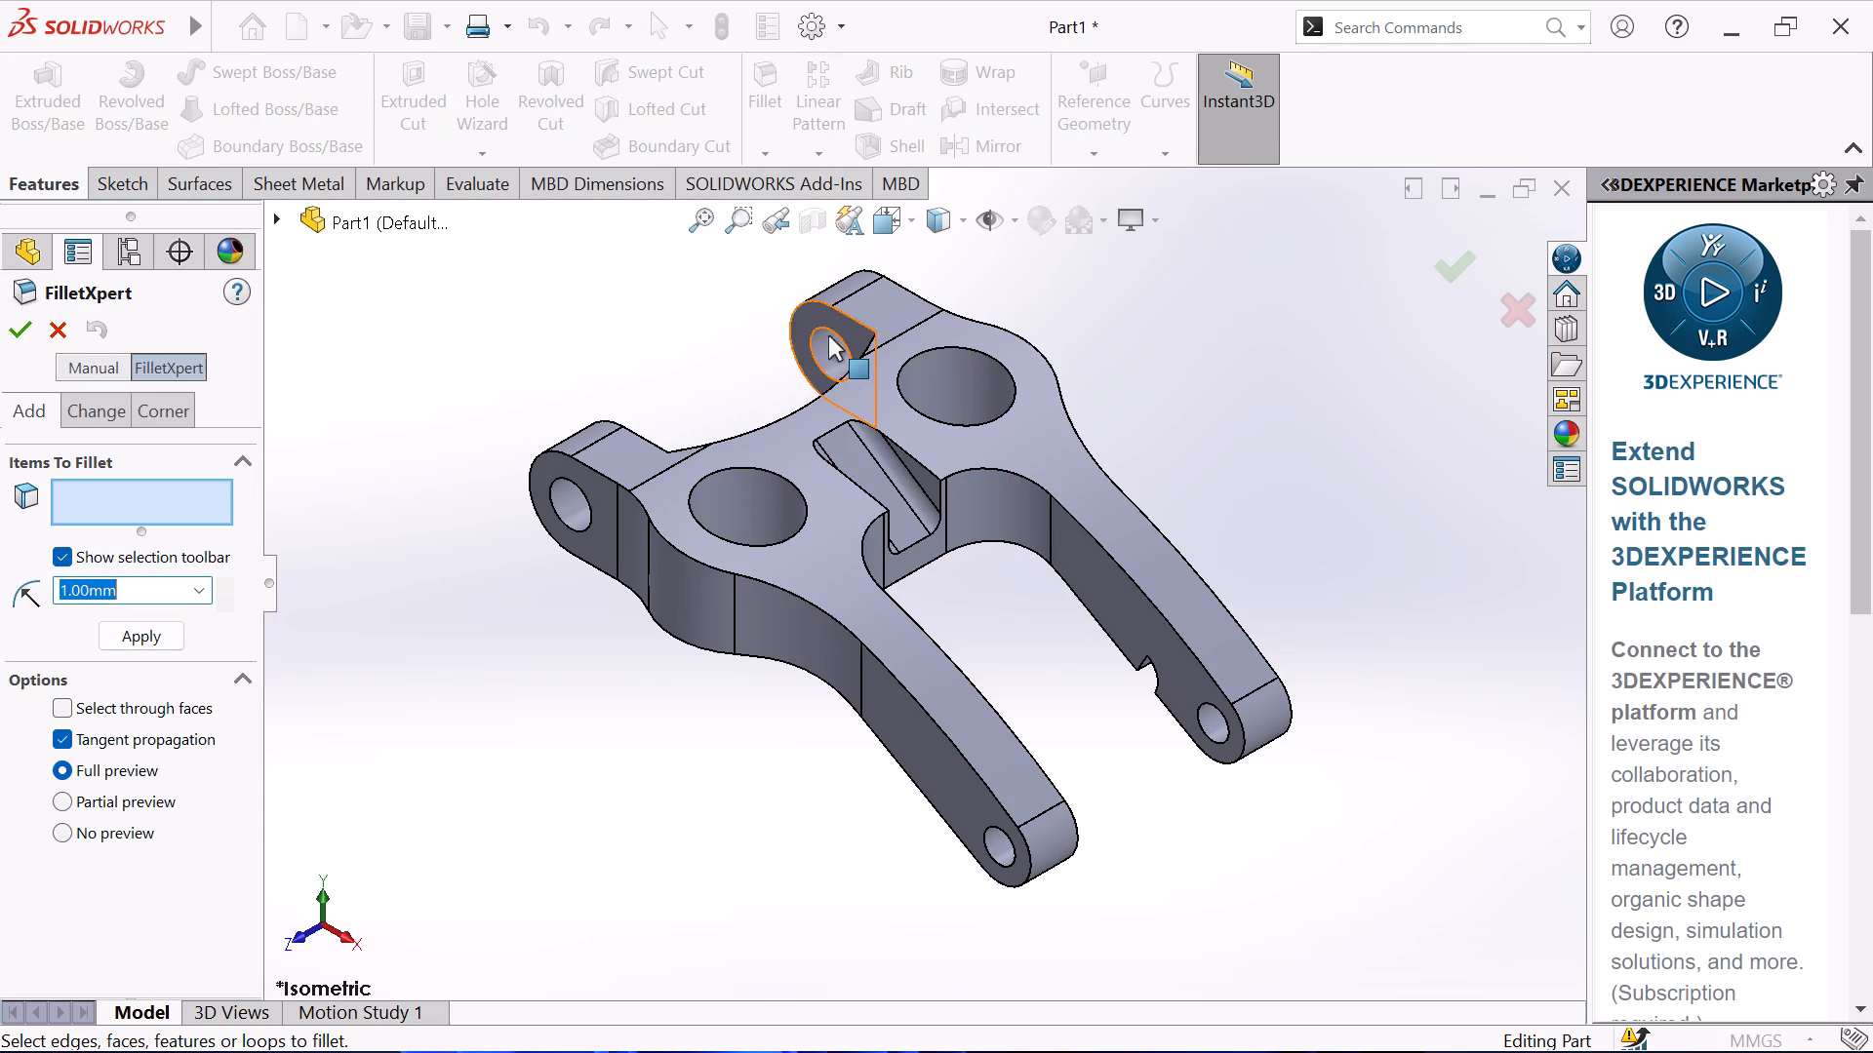
scroll(1047, 491, down, 4)
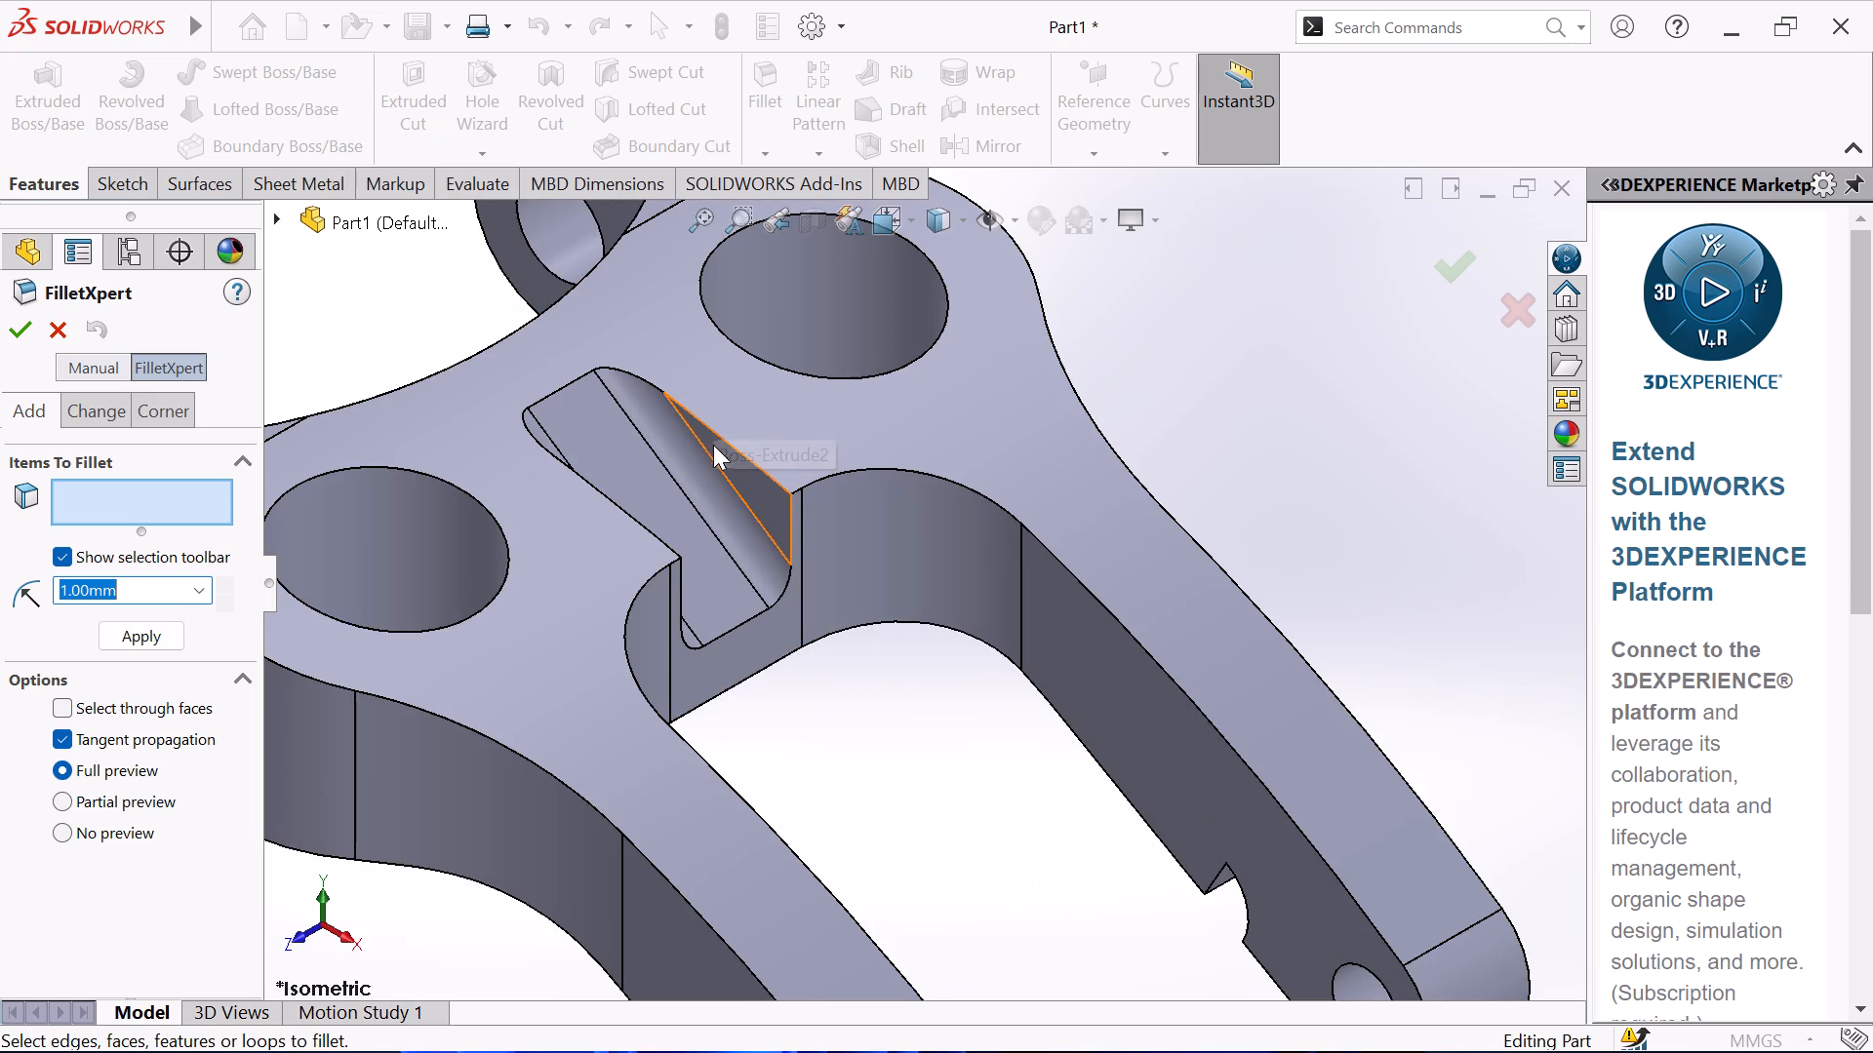
click(721, 439)
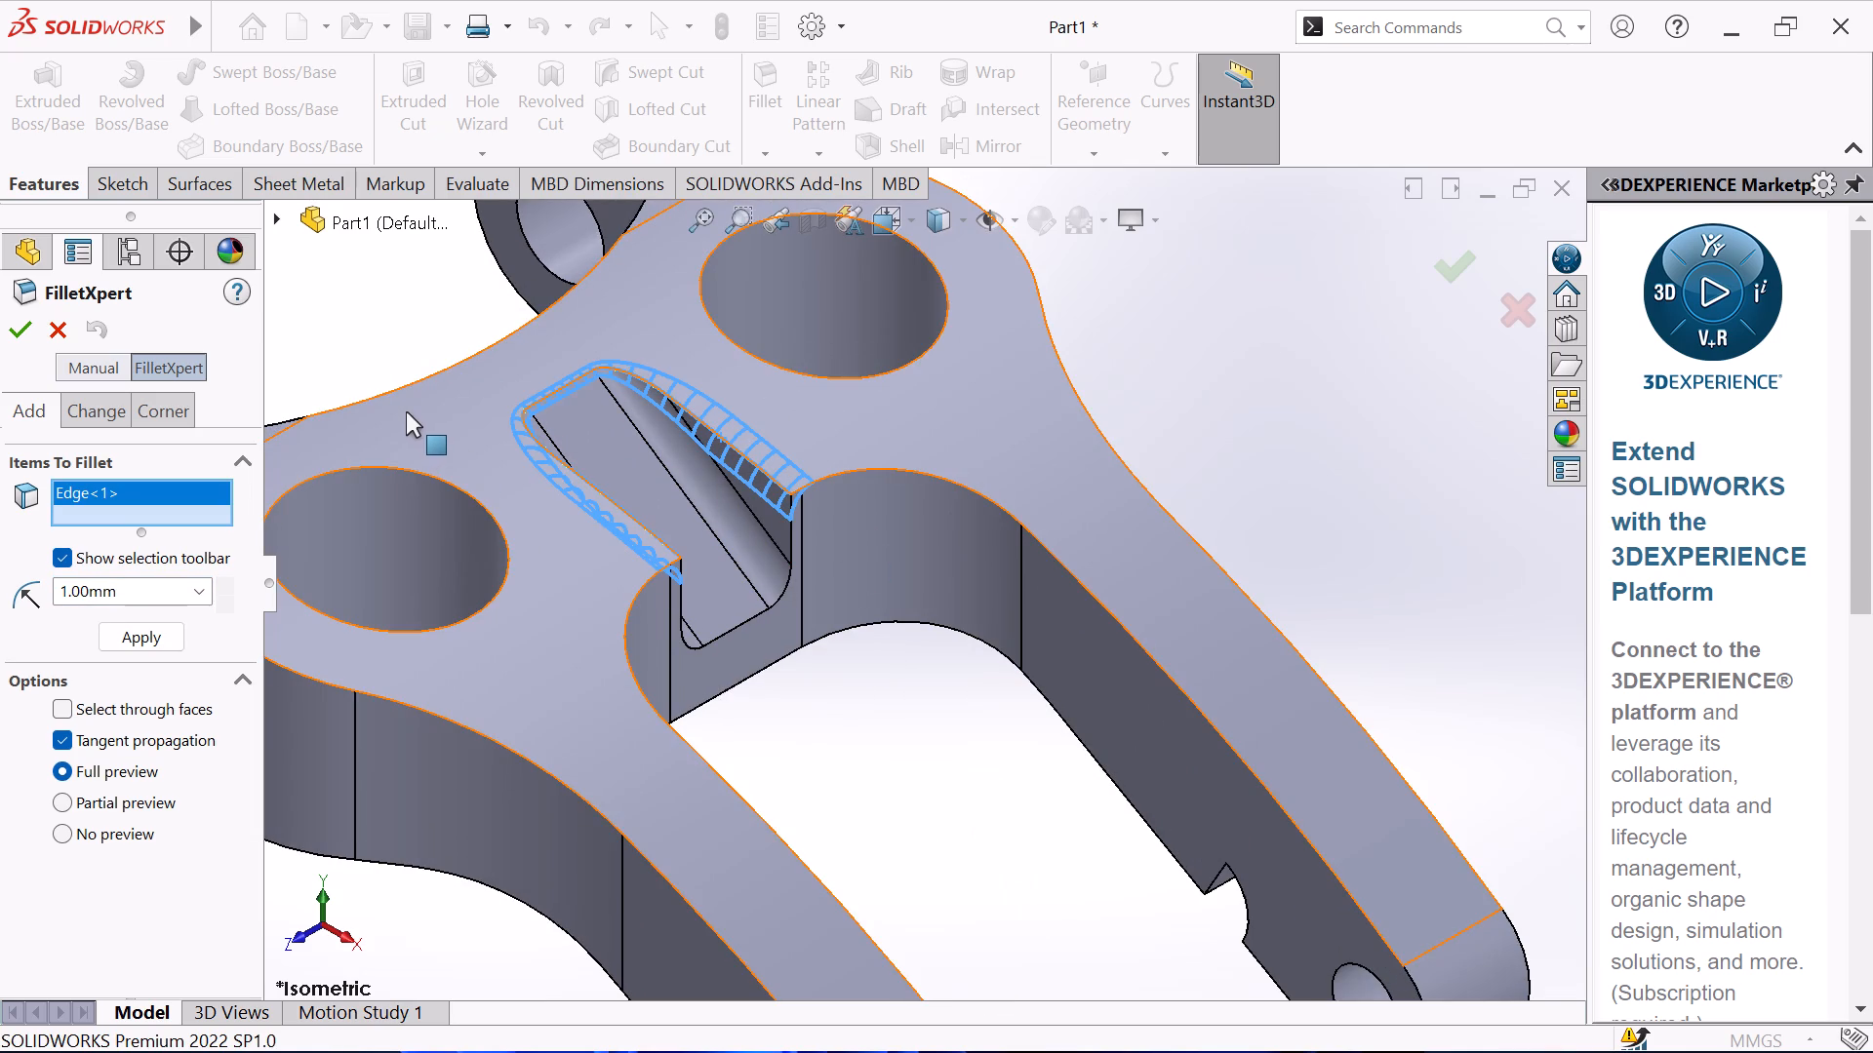
click(5, 326)
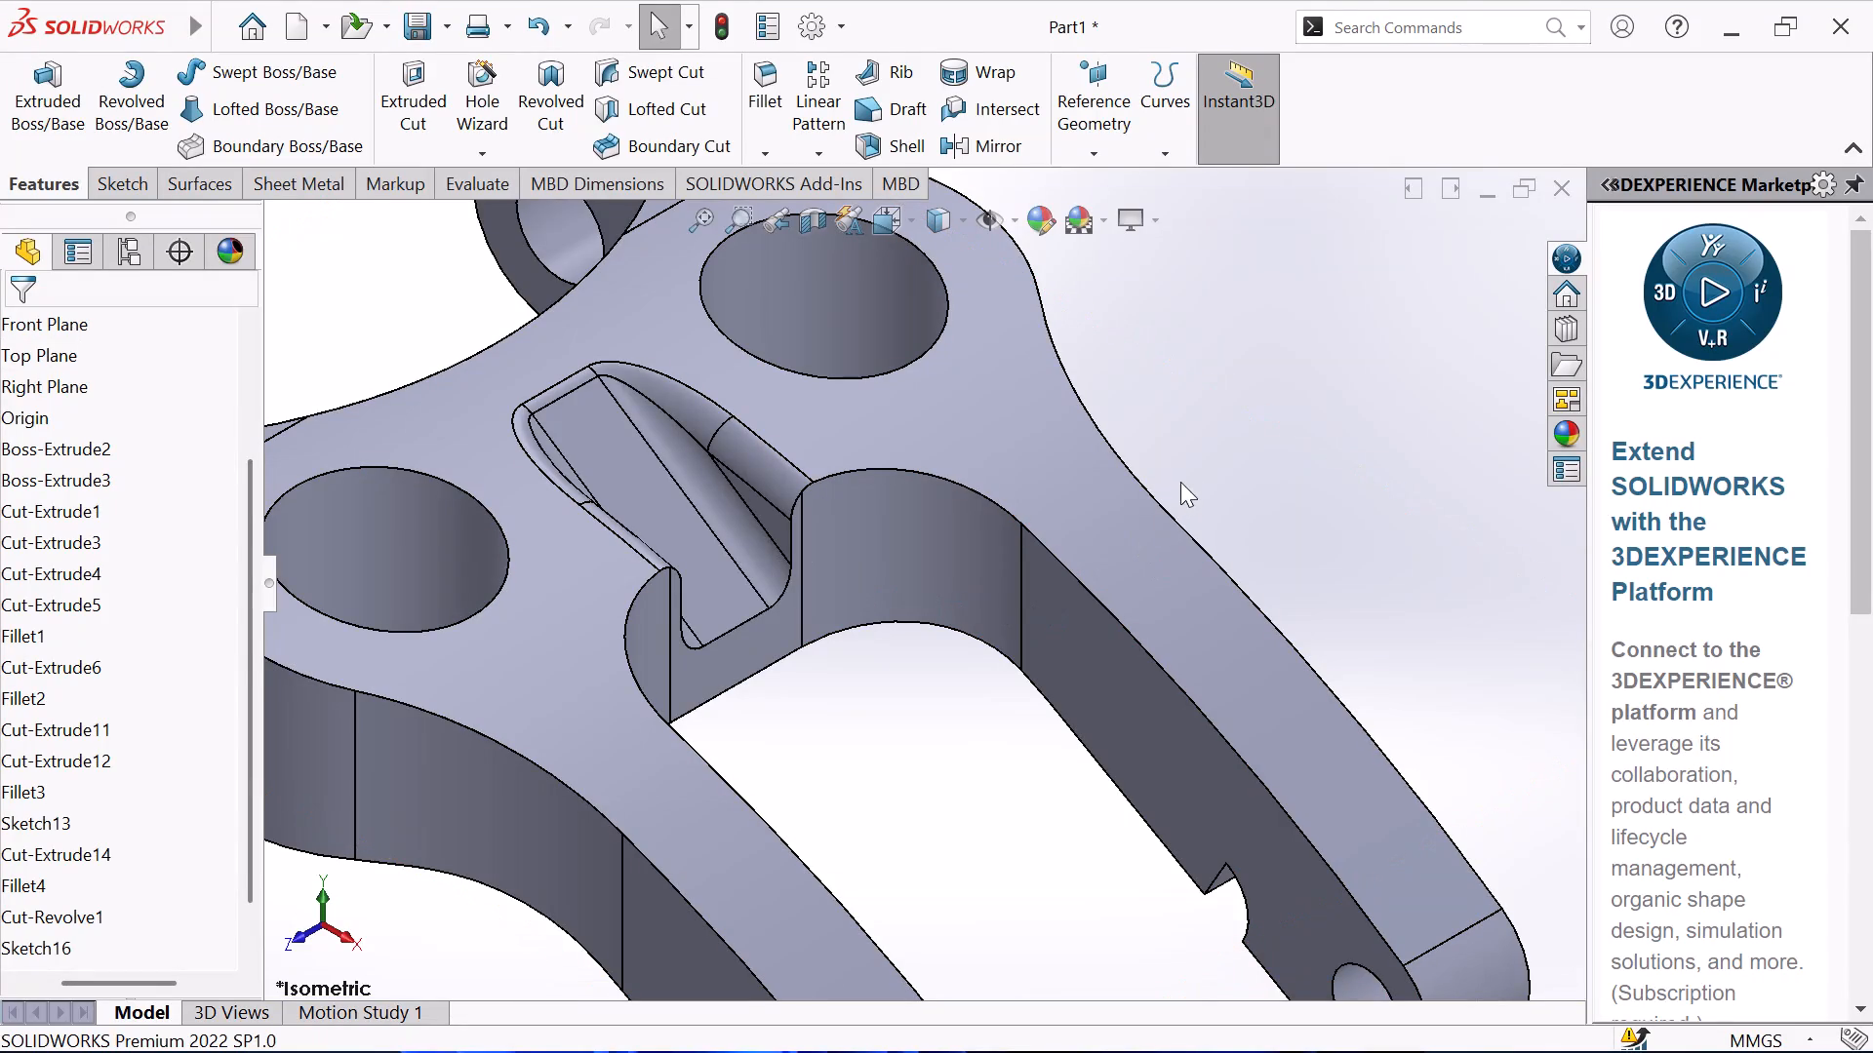
Examine the whole lever from several angles, including the central slot's fillet, the fork arms and the rear lugs.
scroll(868, 596, up, 3)
middle_drag(1192, 478, 1192, 474)
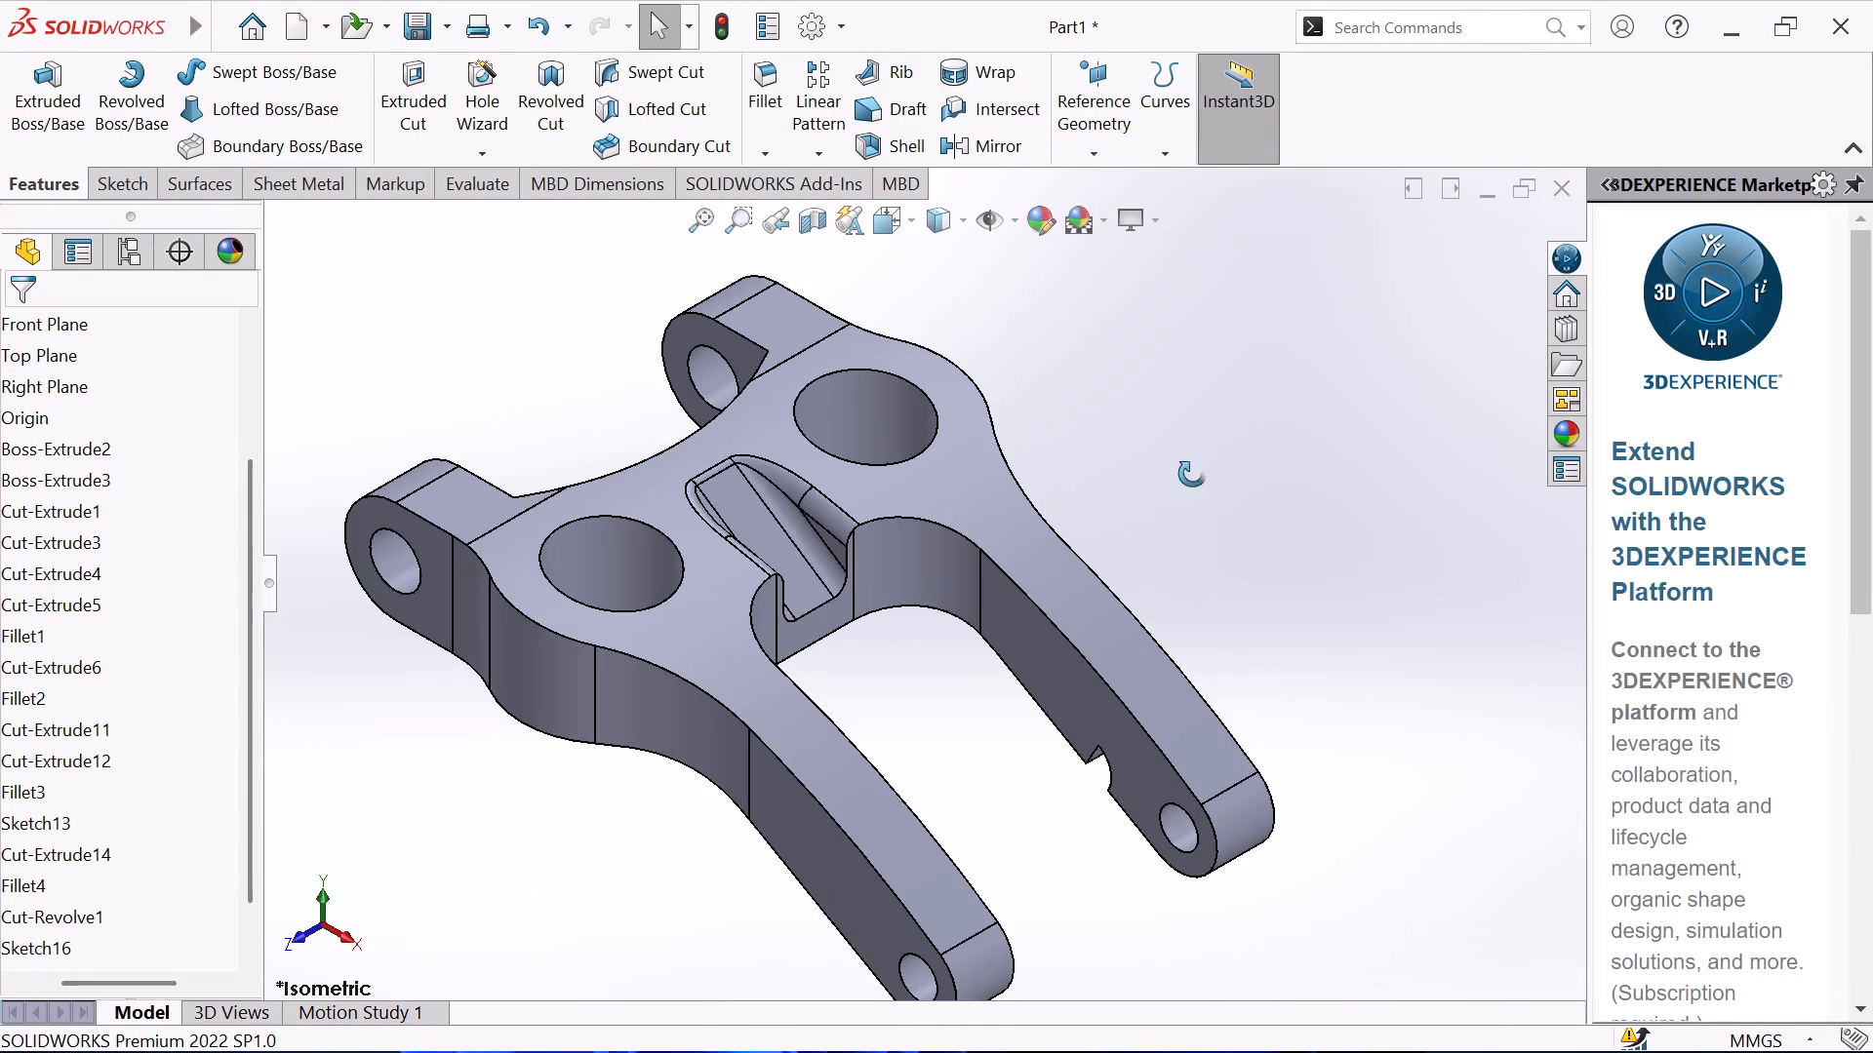
middle_drag(1192, 474, 1084, 531)
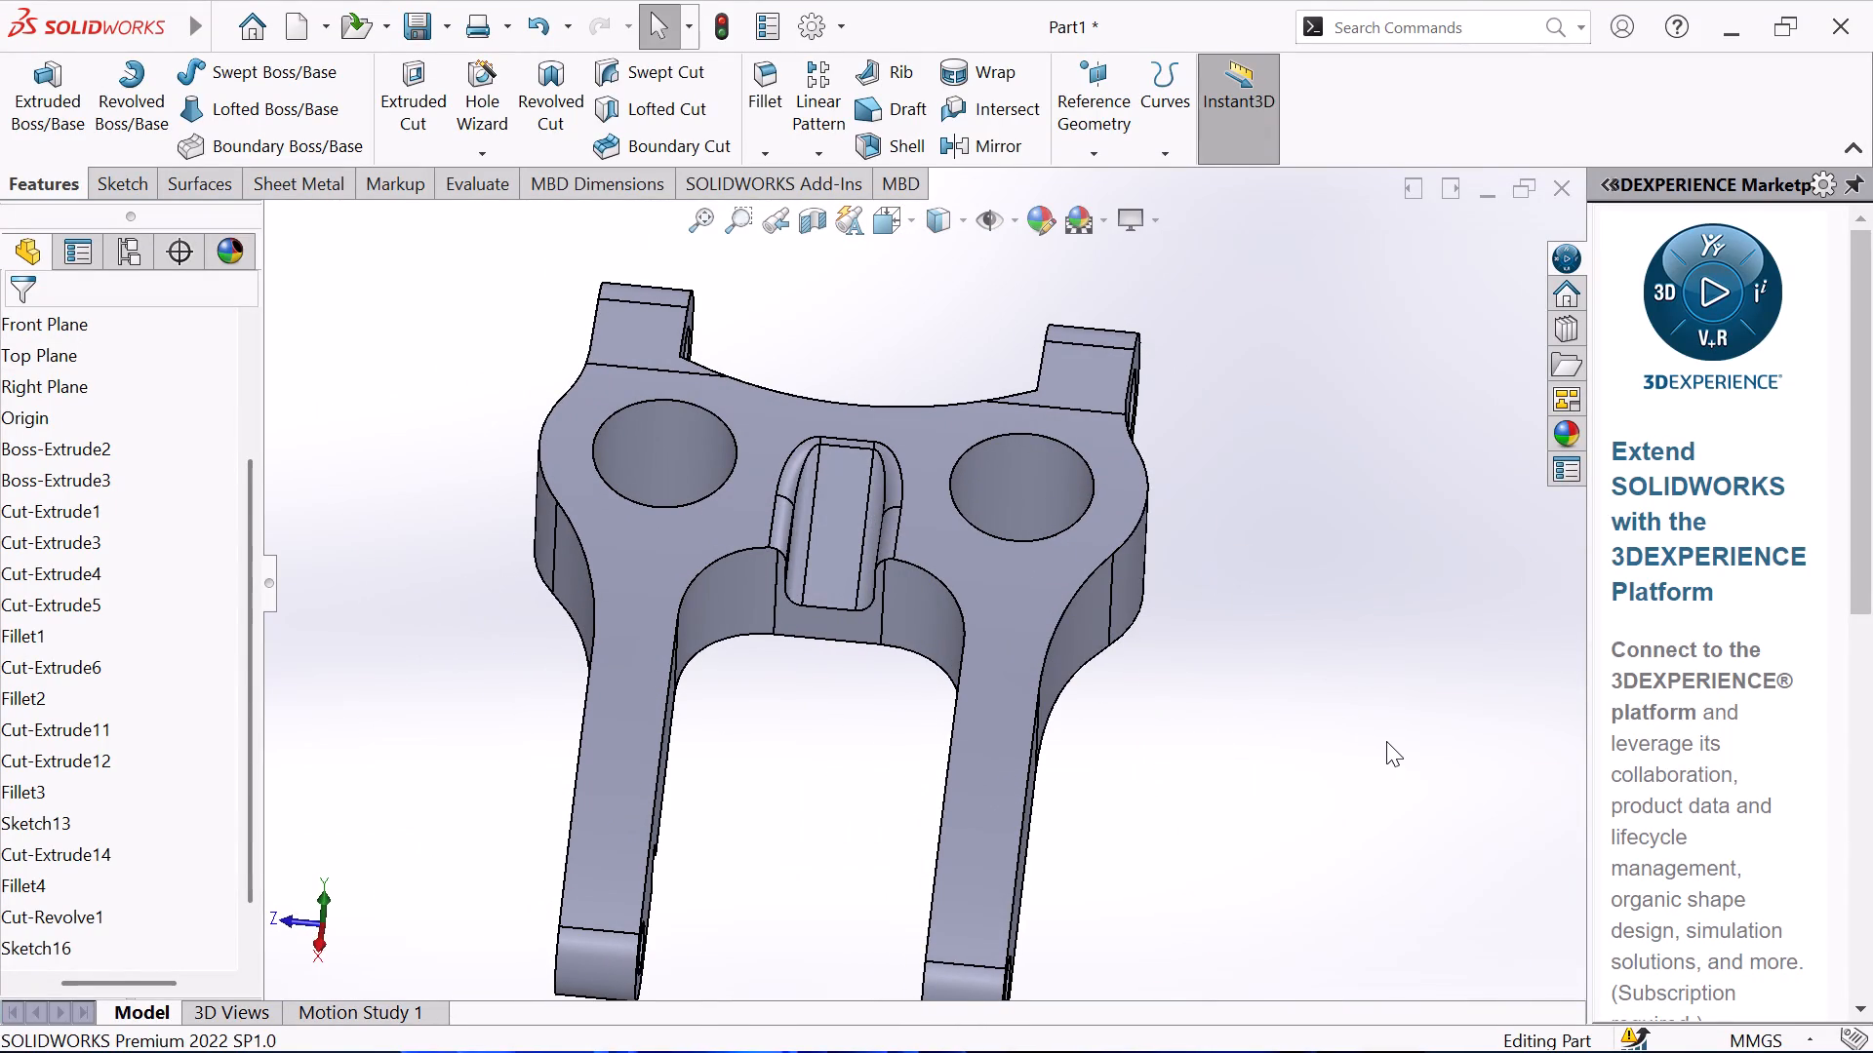
middle_drag(1400, 749, 1467, 636)
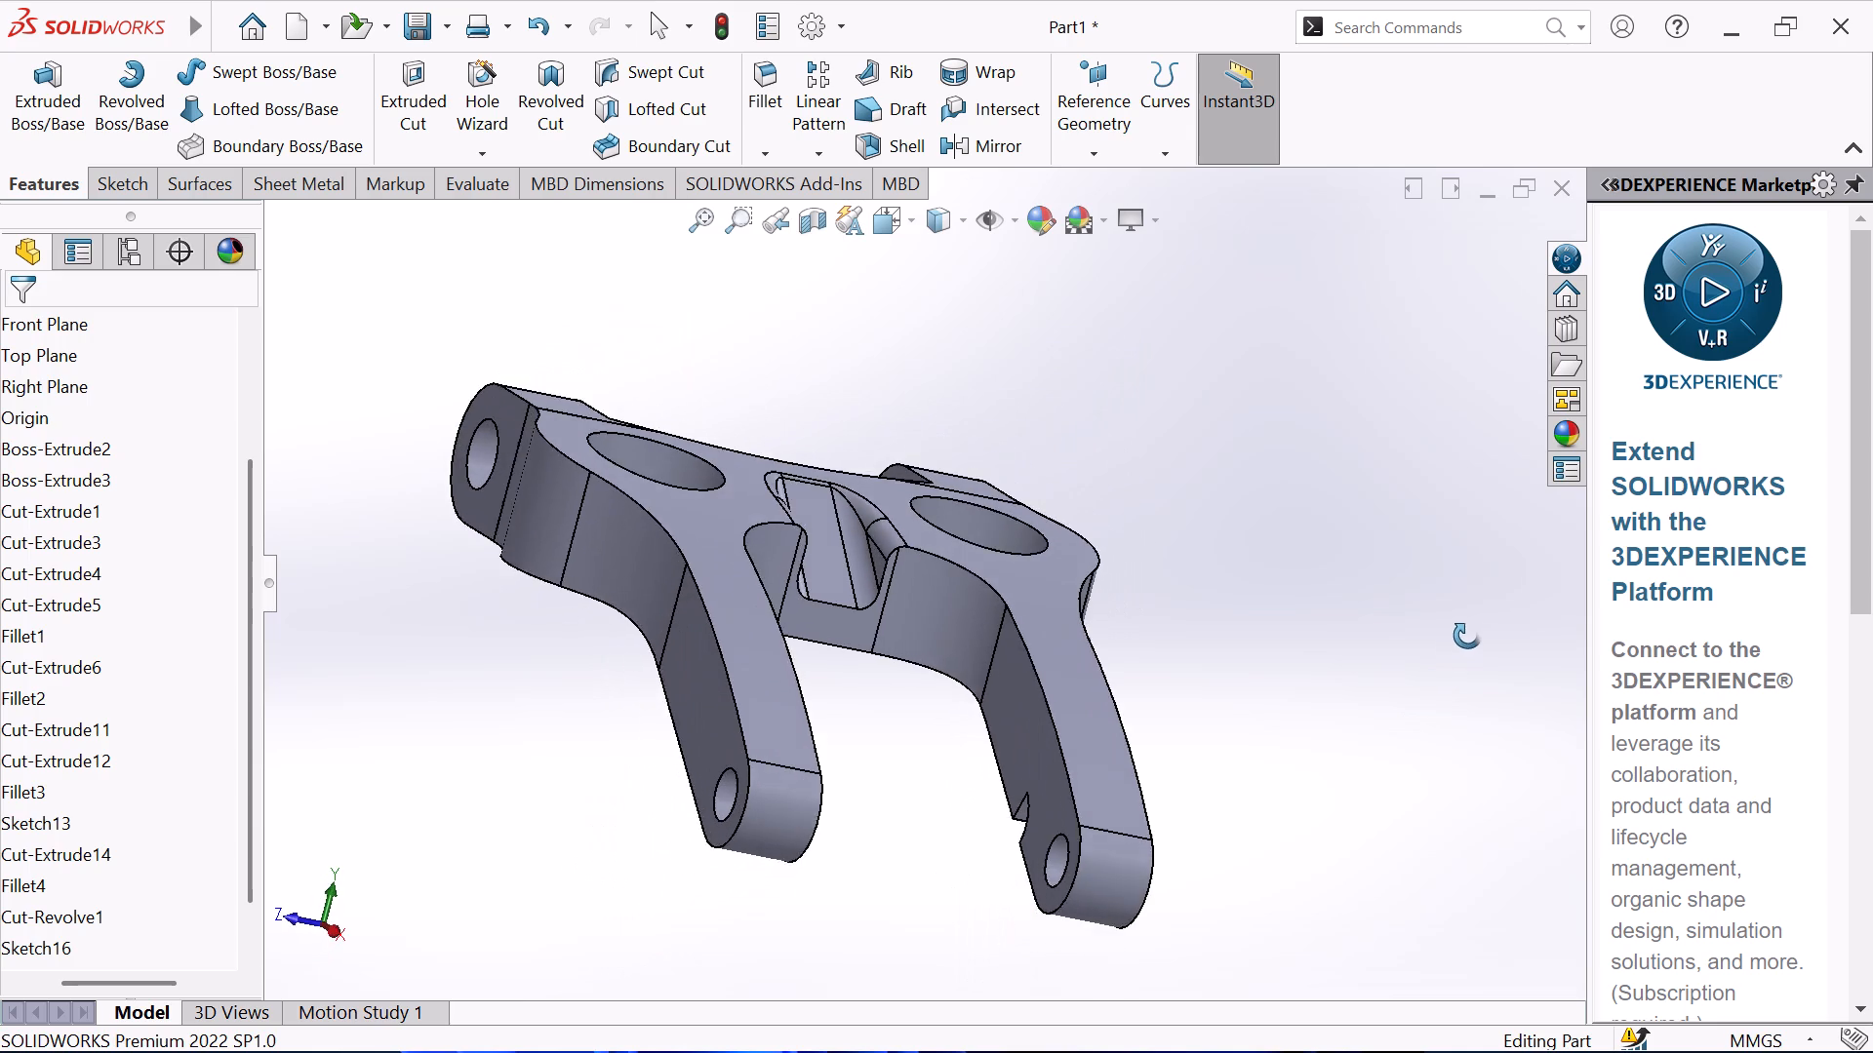
middle_drag(1467, 636, 1394, 766)
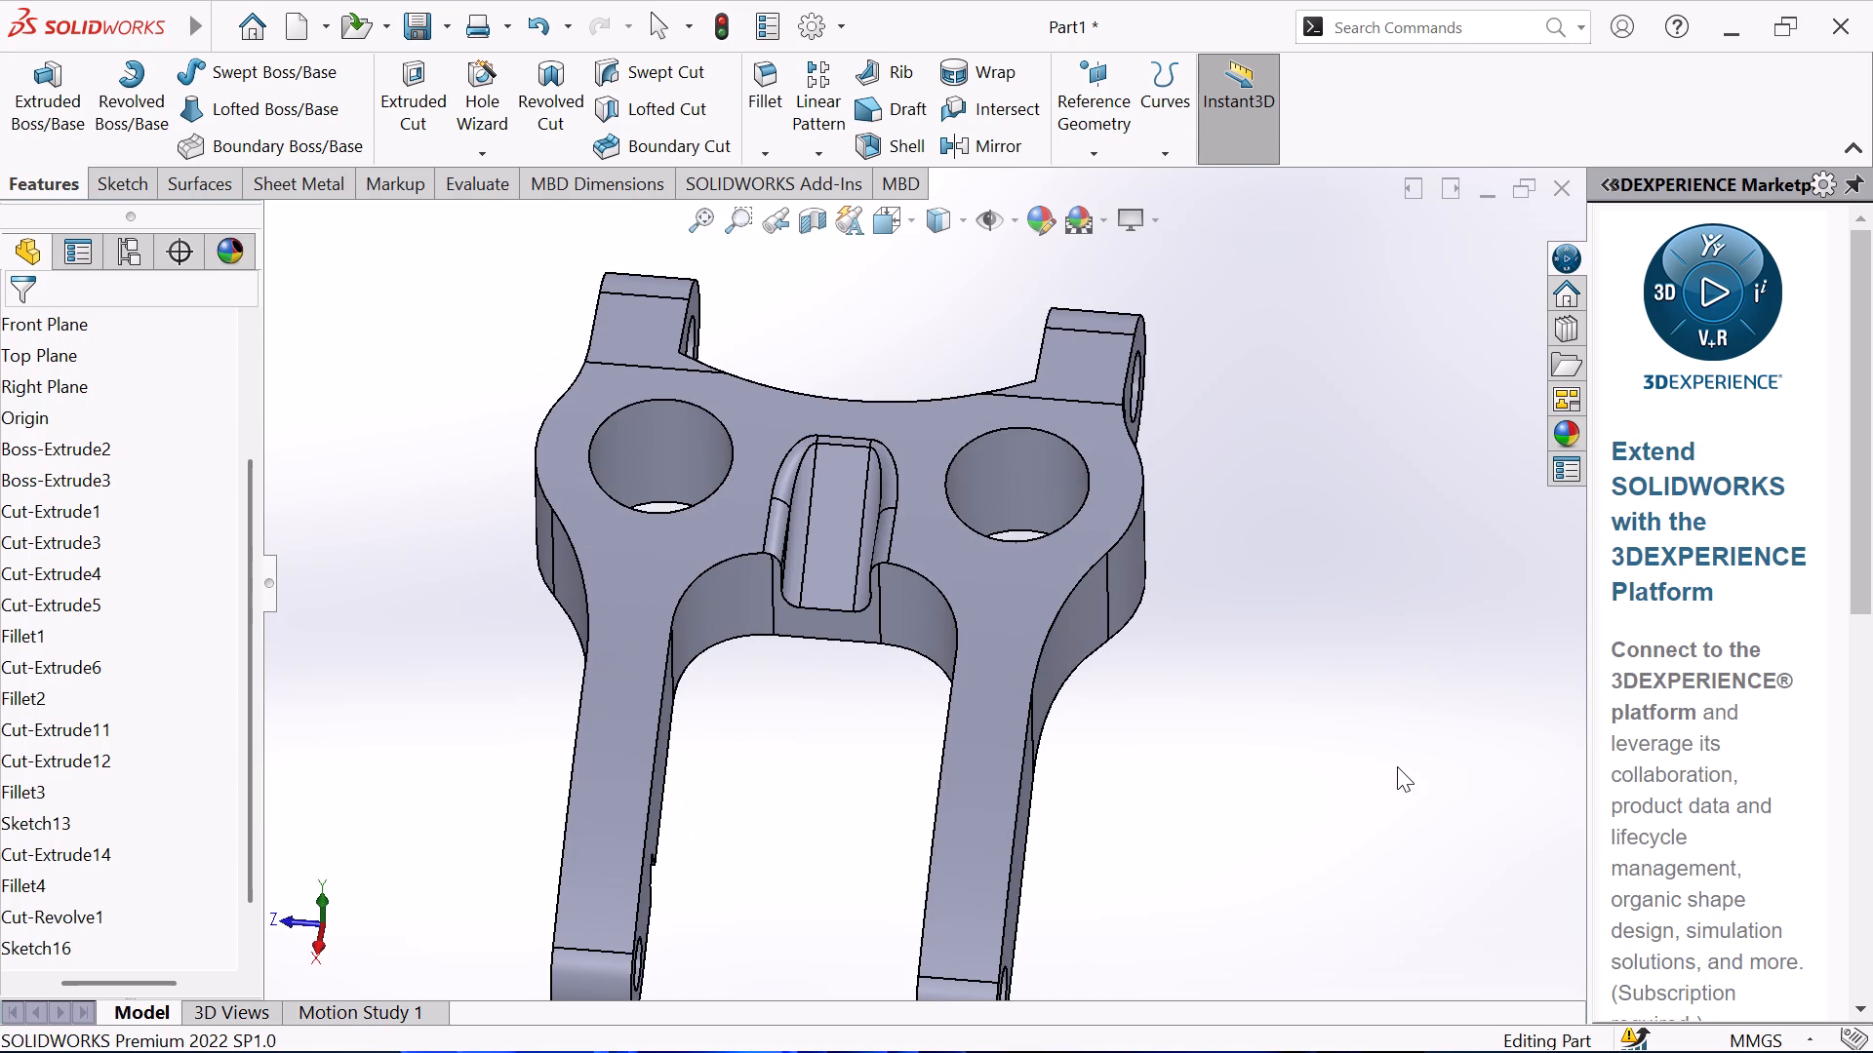
scroll(1397, 766, up, 1)
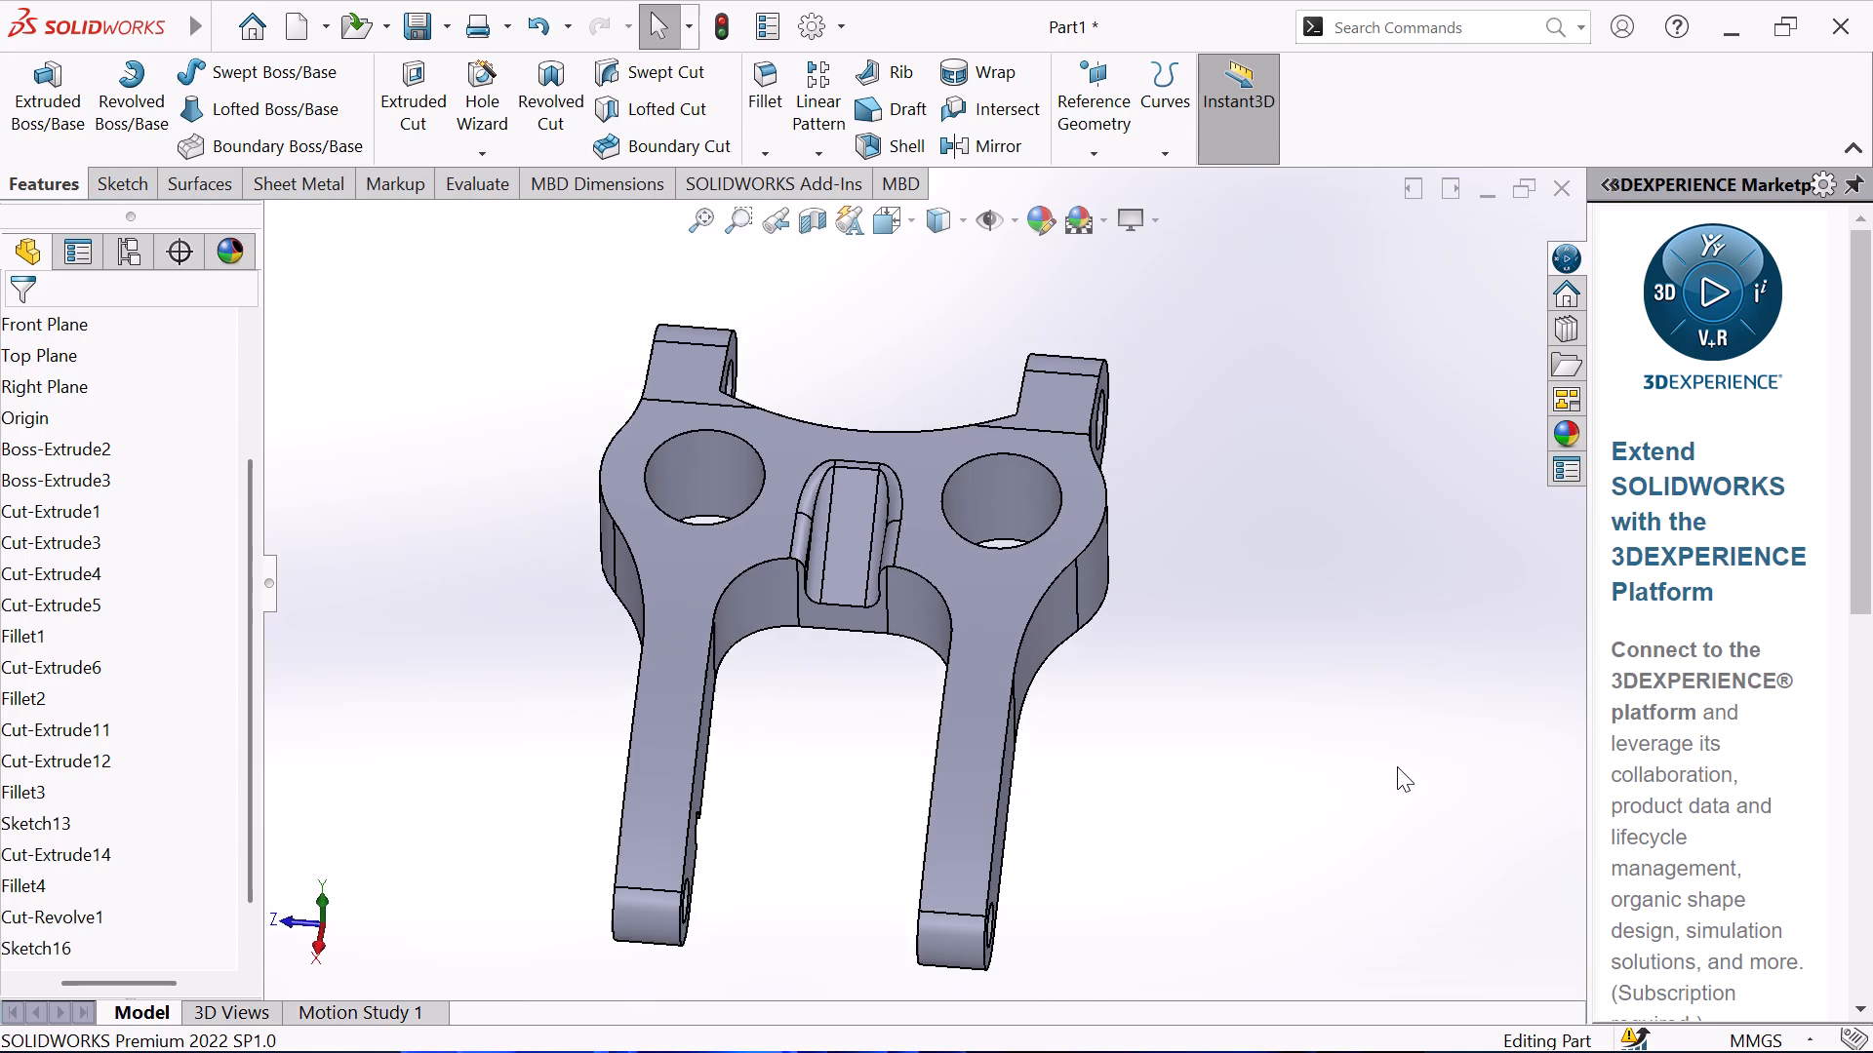
middle_drag(1398, 766, 1188, 824)
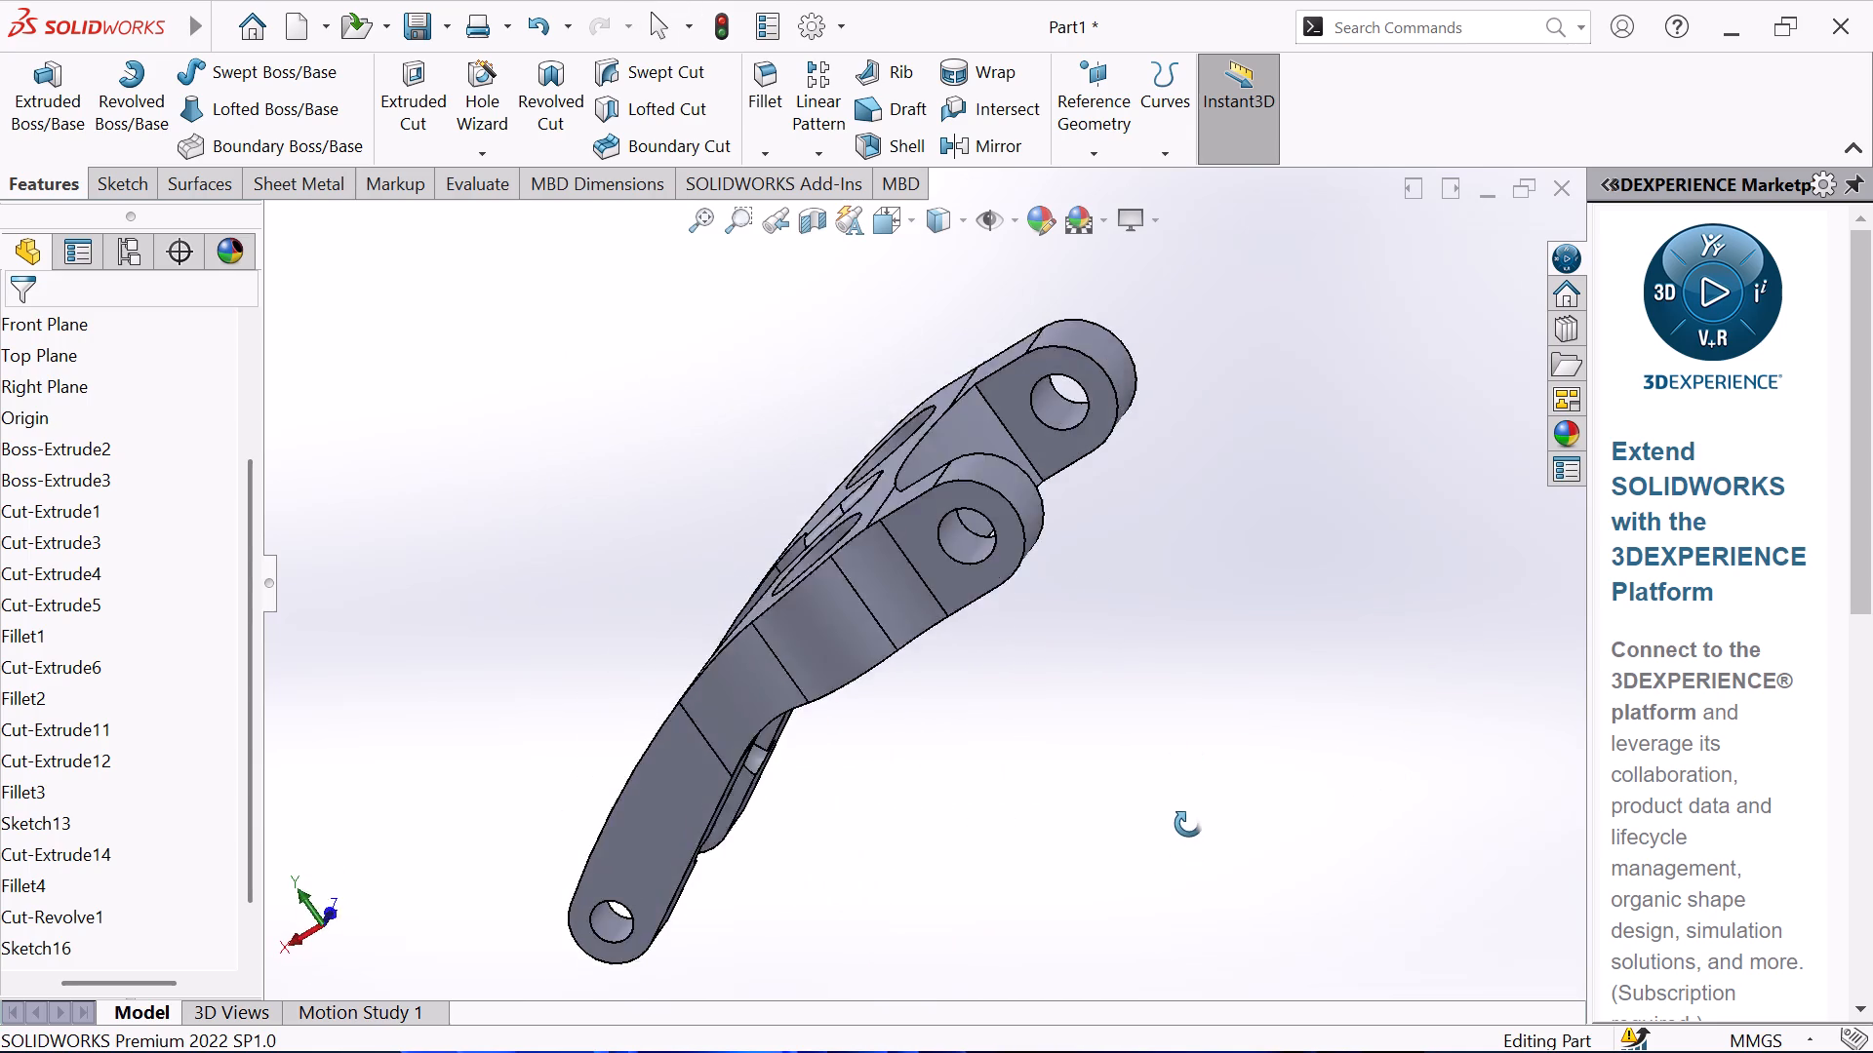
middle_drag(1188, 824, 1283, 892)
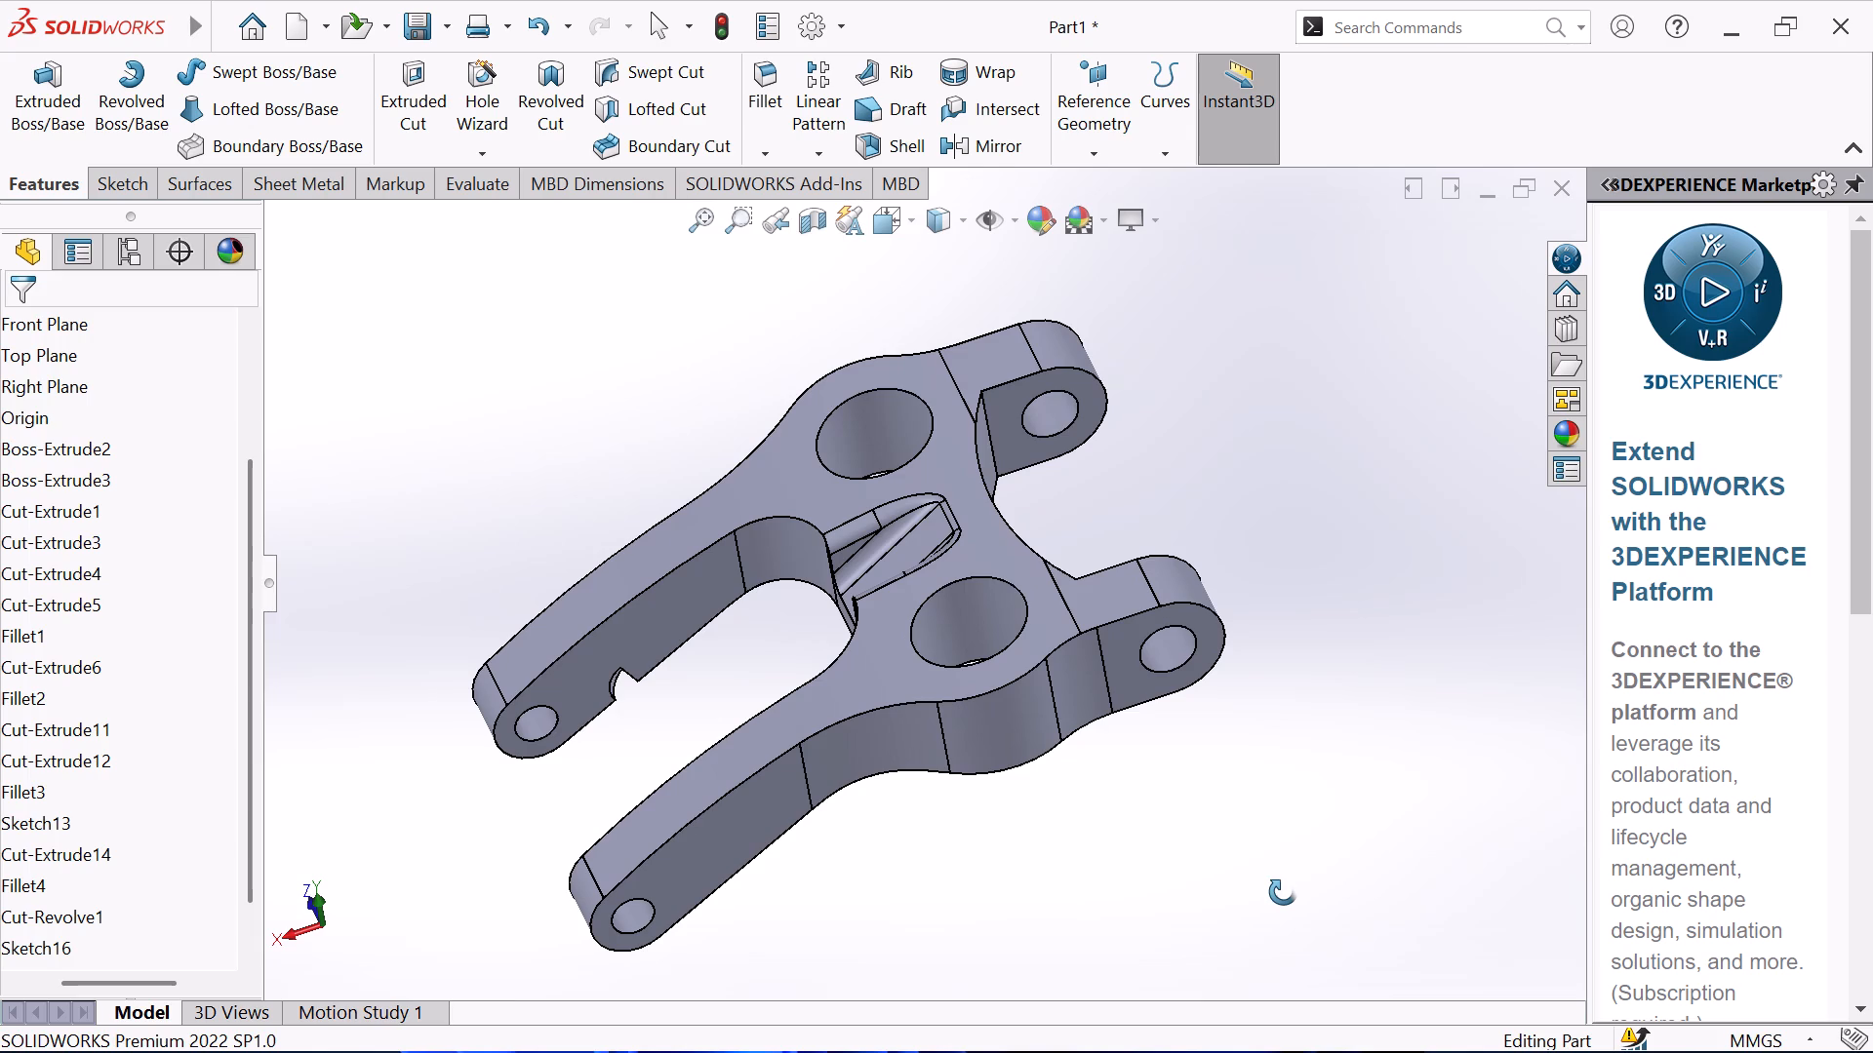
middle_drag(1283, 892, 1529, 783)
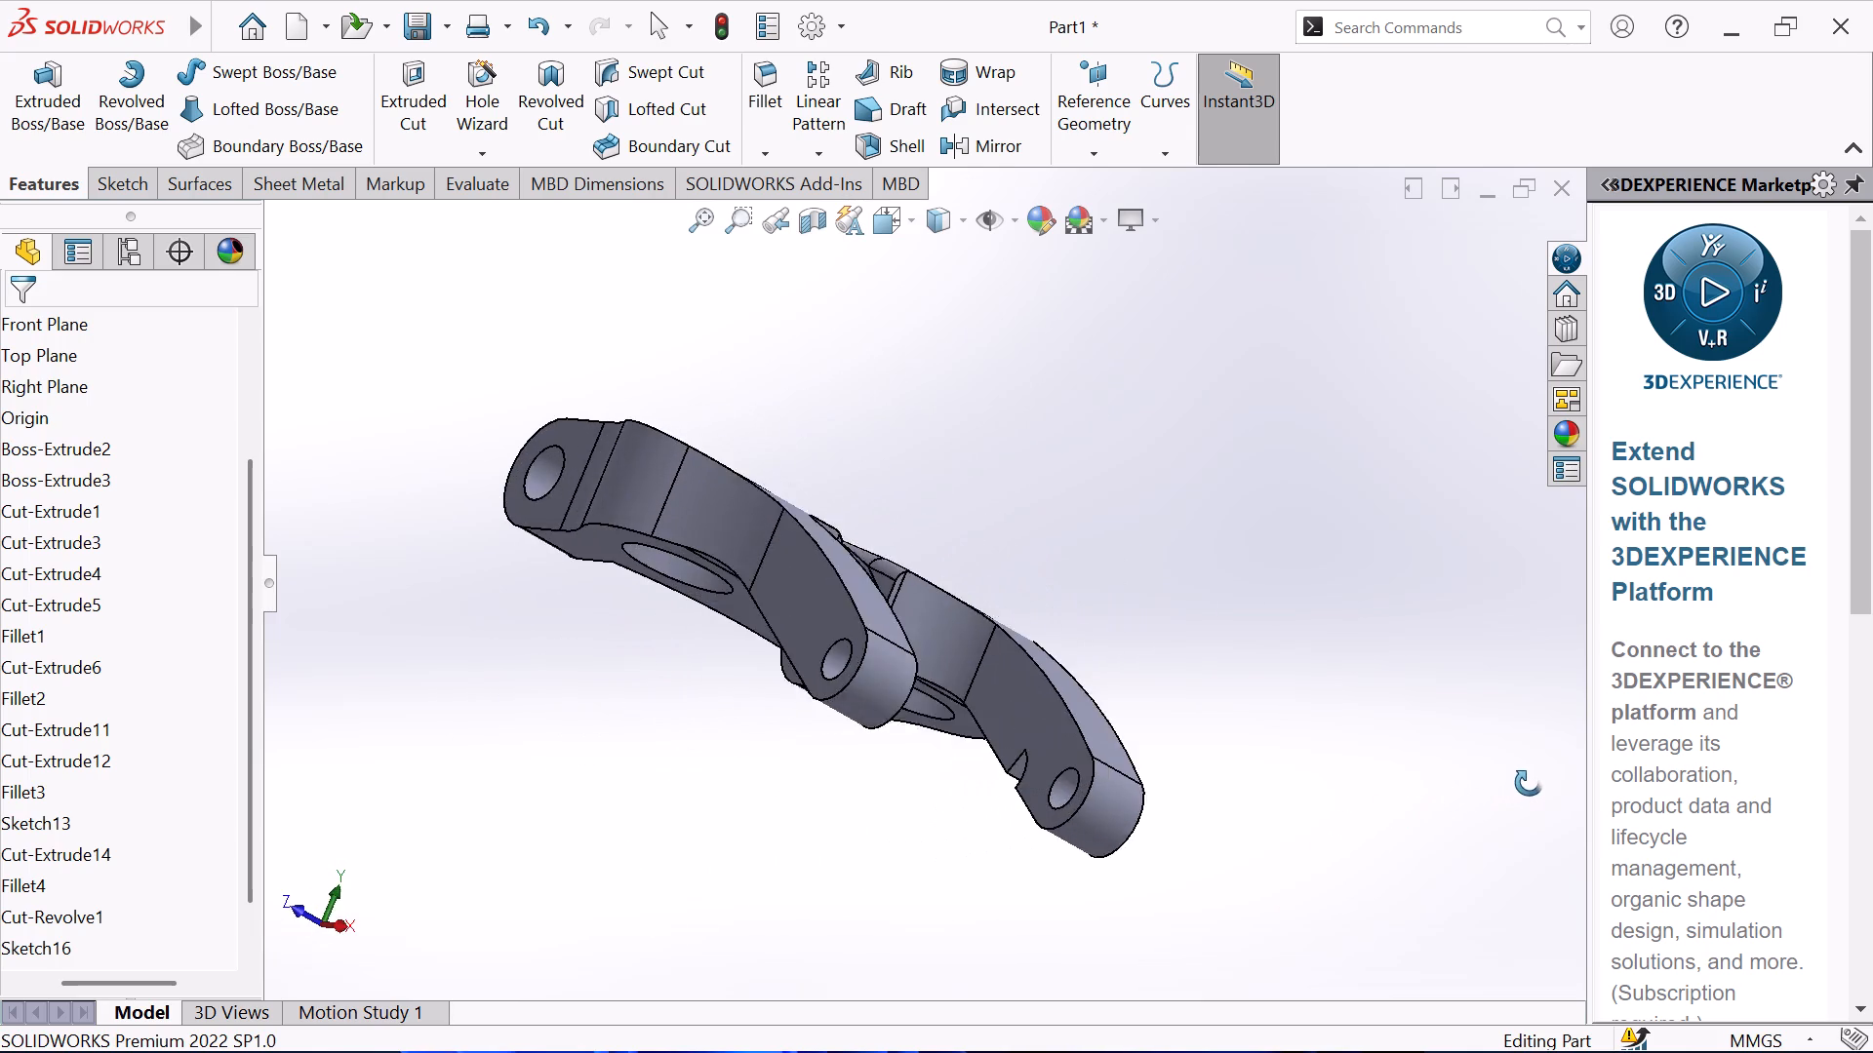
middle_drag(1529, 783, 1399, 829)
key(ctrl+7)
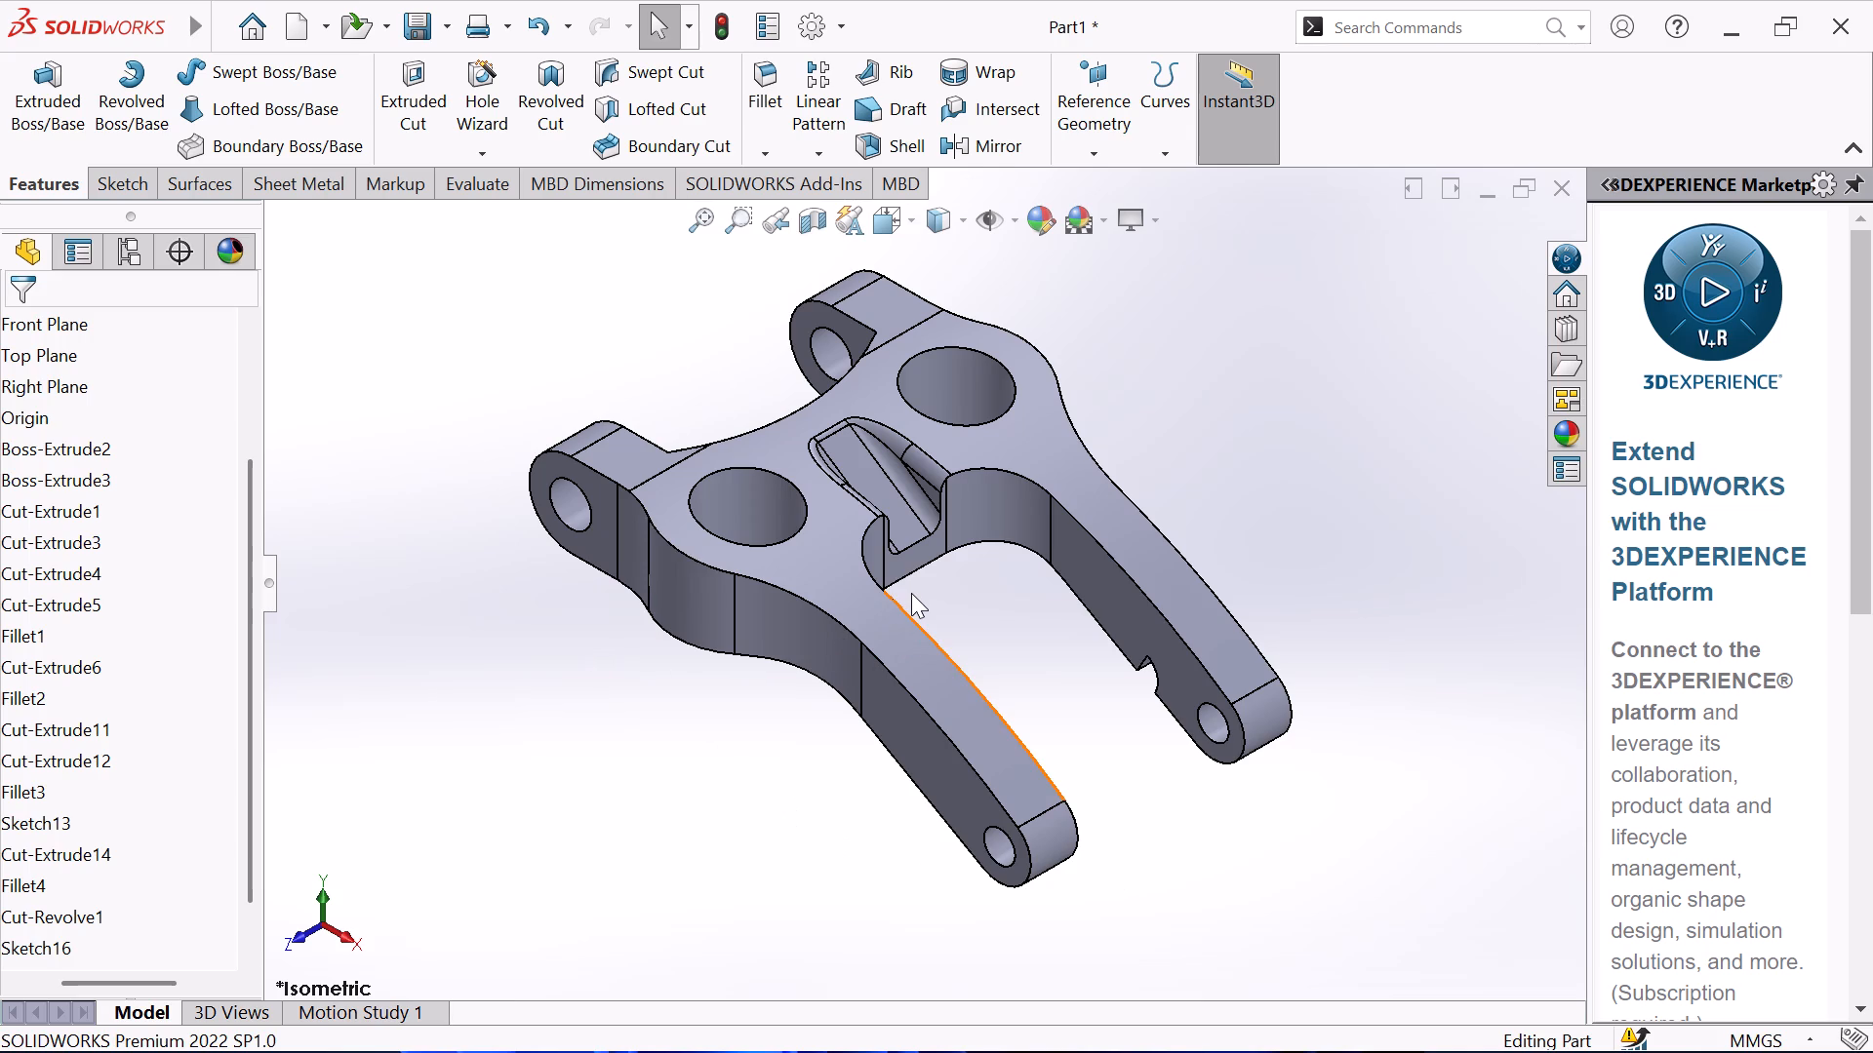
scroll(911, 594, down, 1)
scroll(937, 587, up, 1)
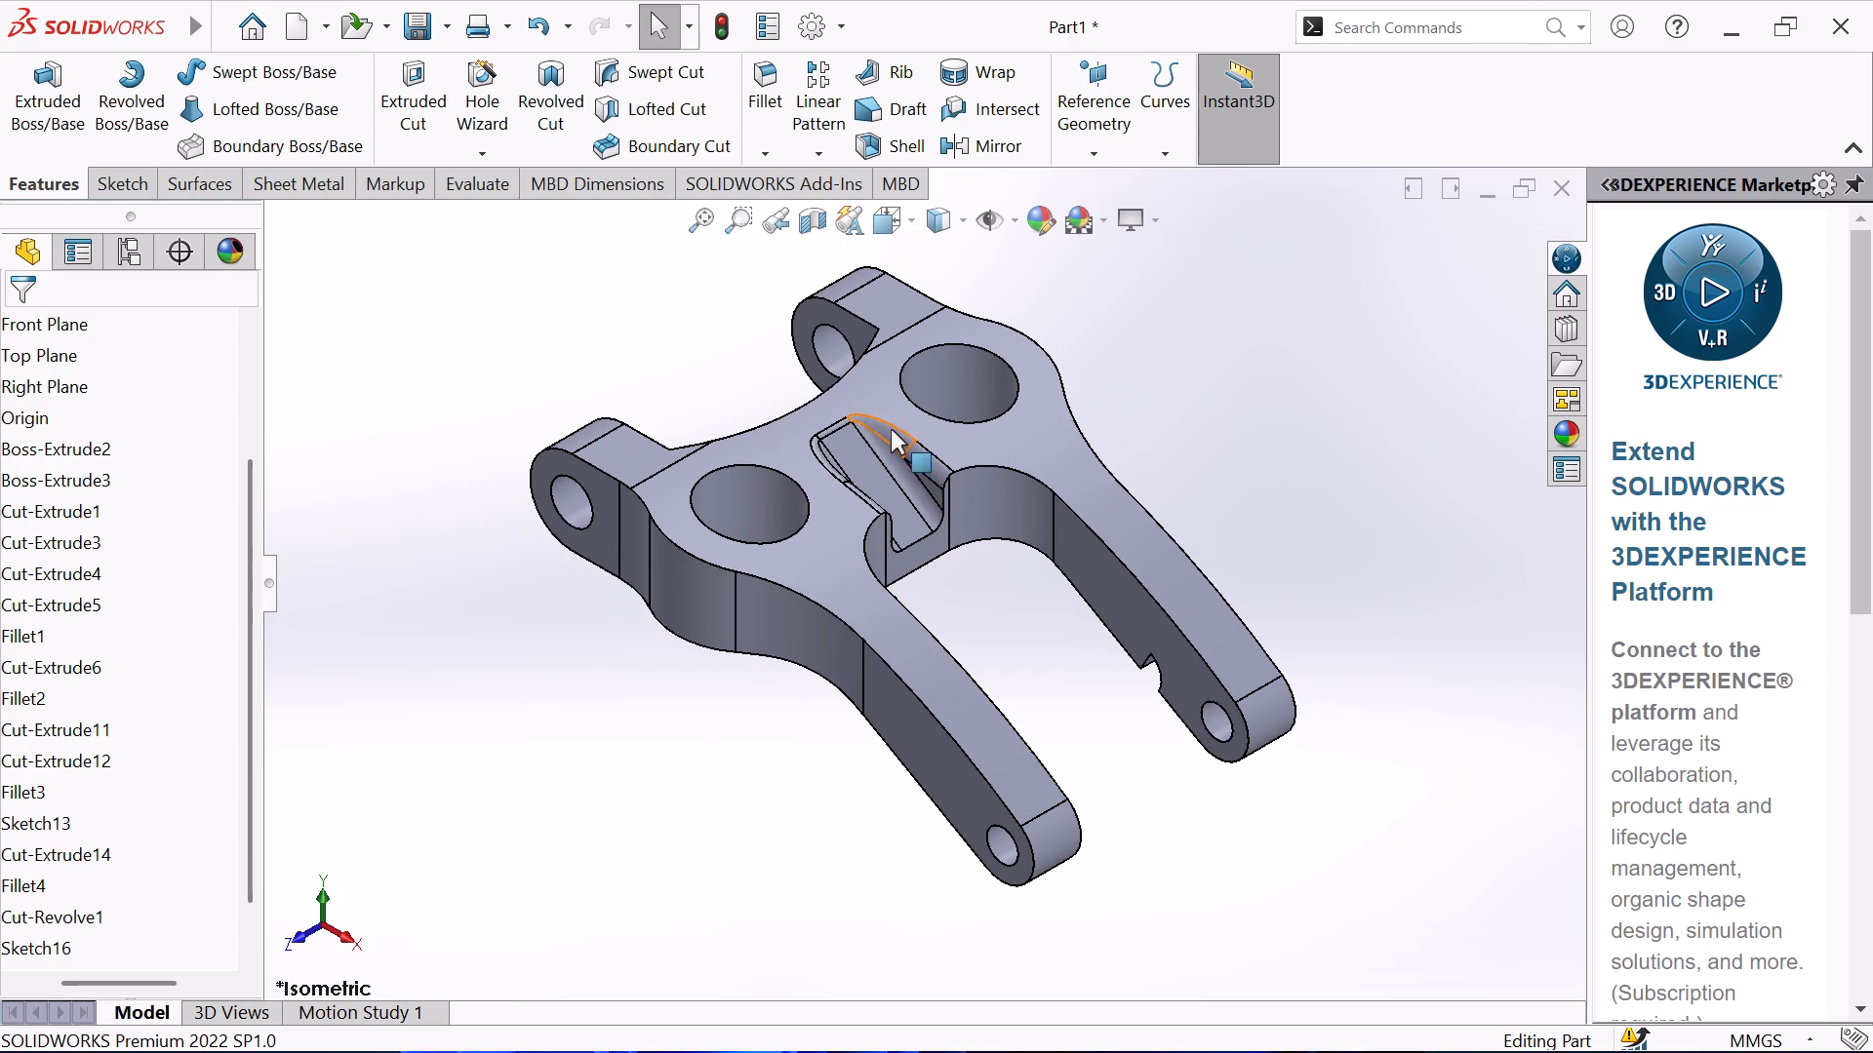
scroll(872, 402, down, 1)
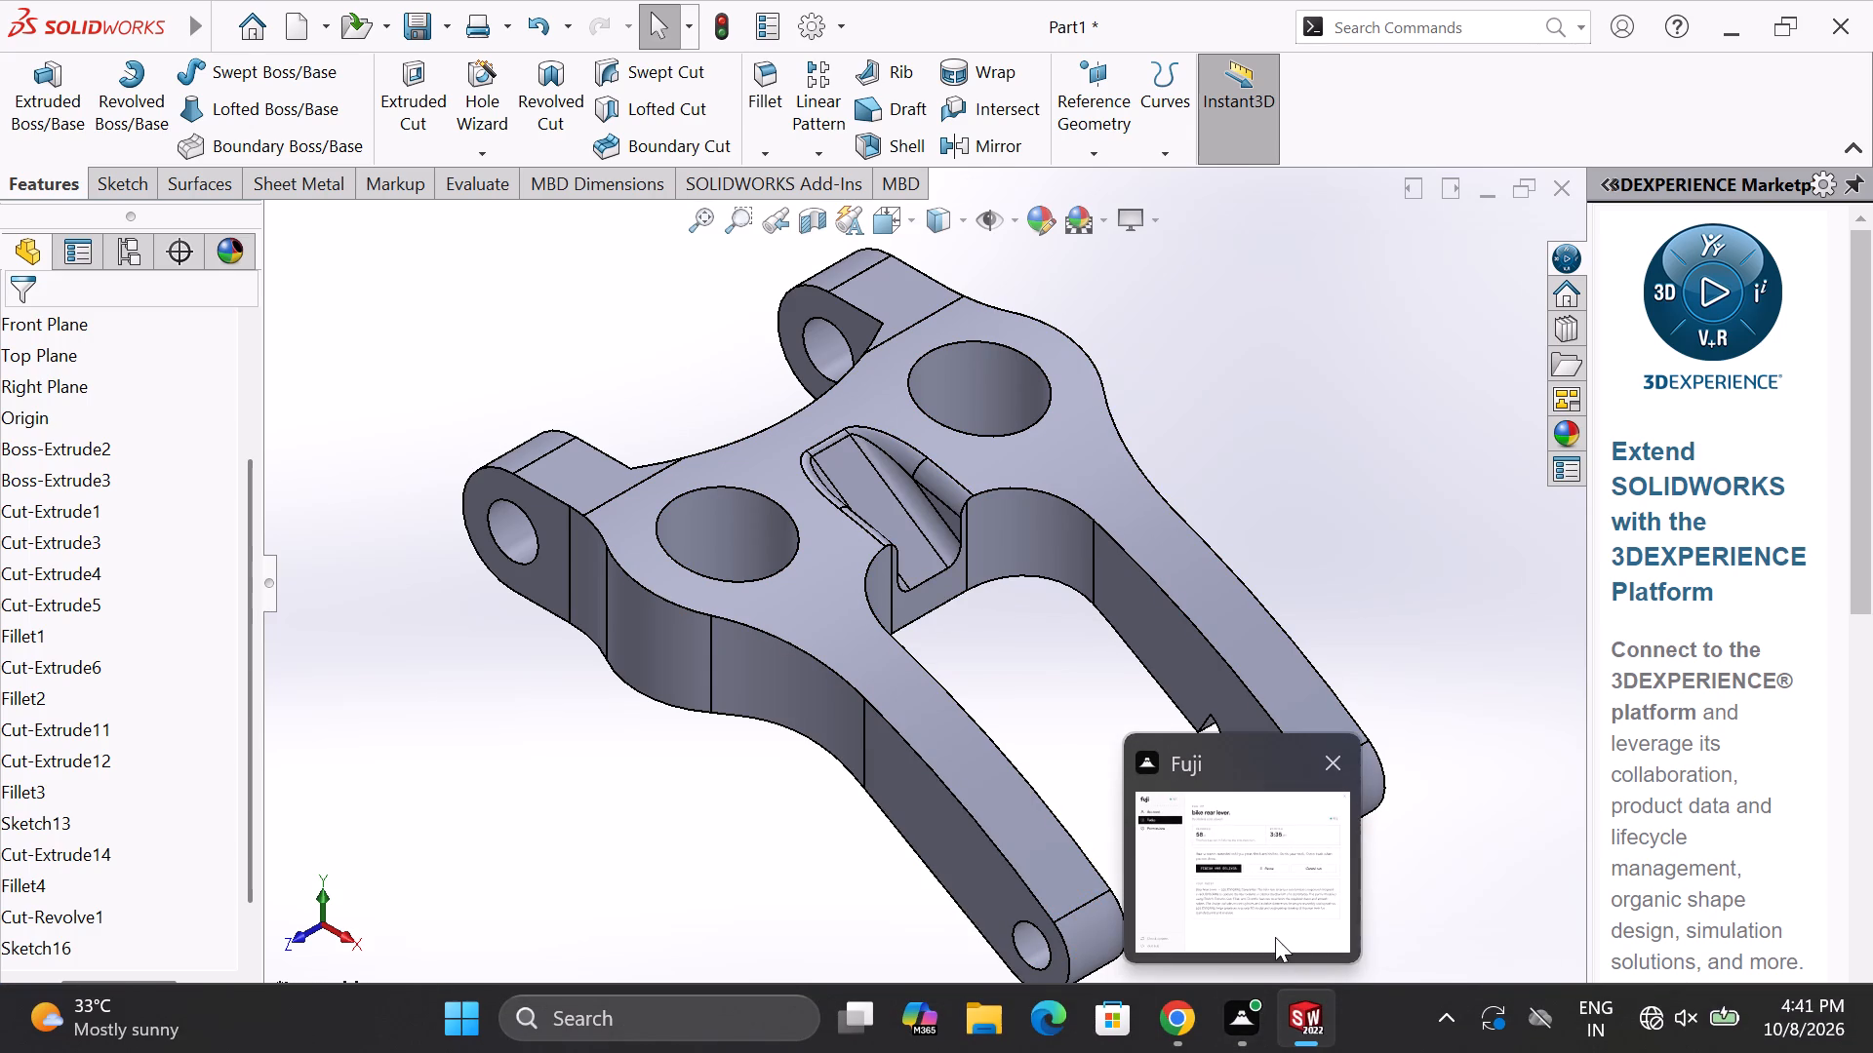
scroll(1284, 612, up, 1)
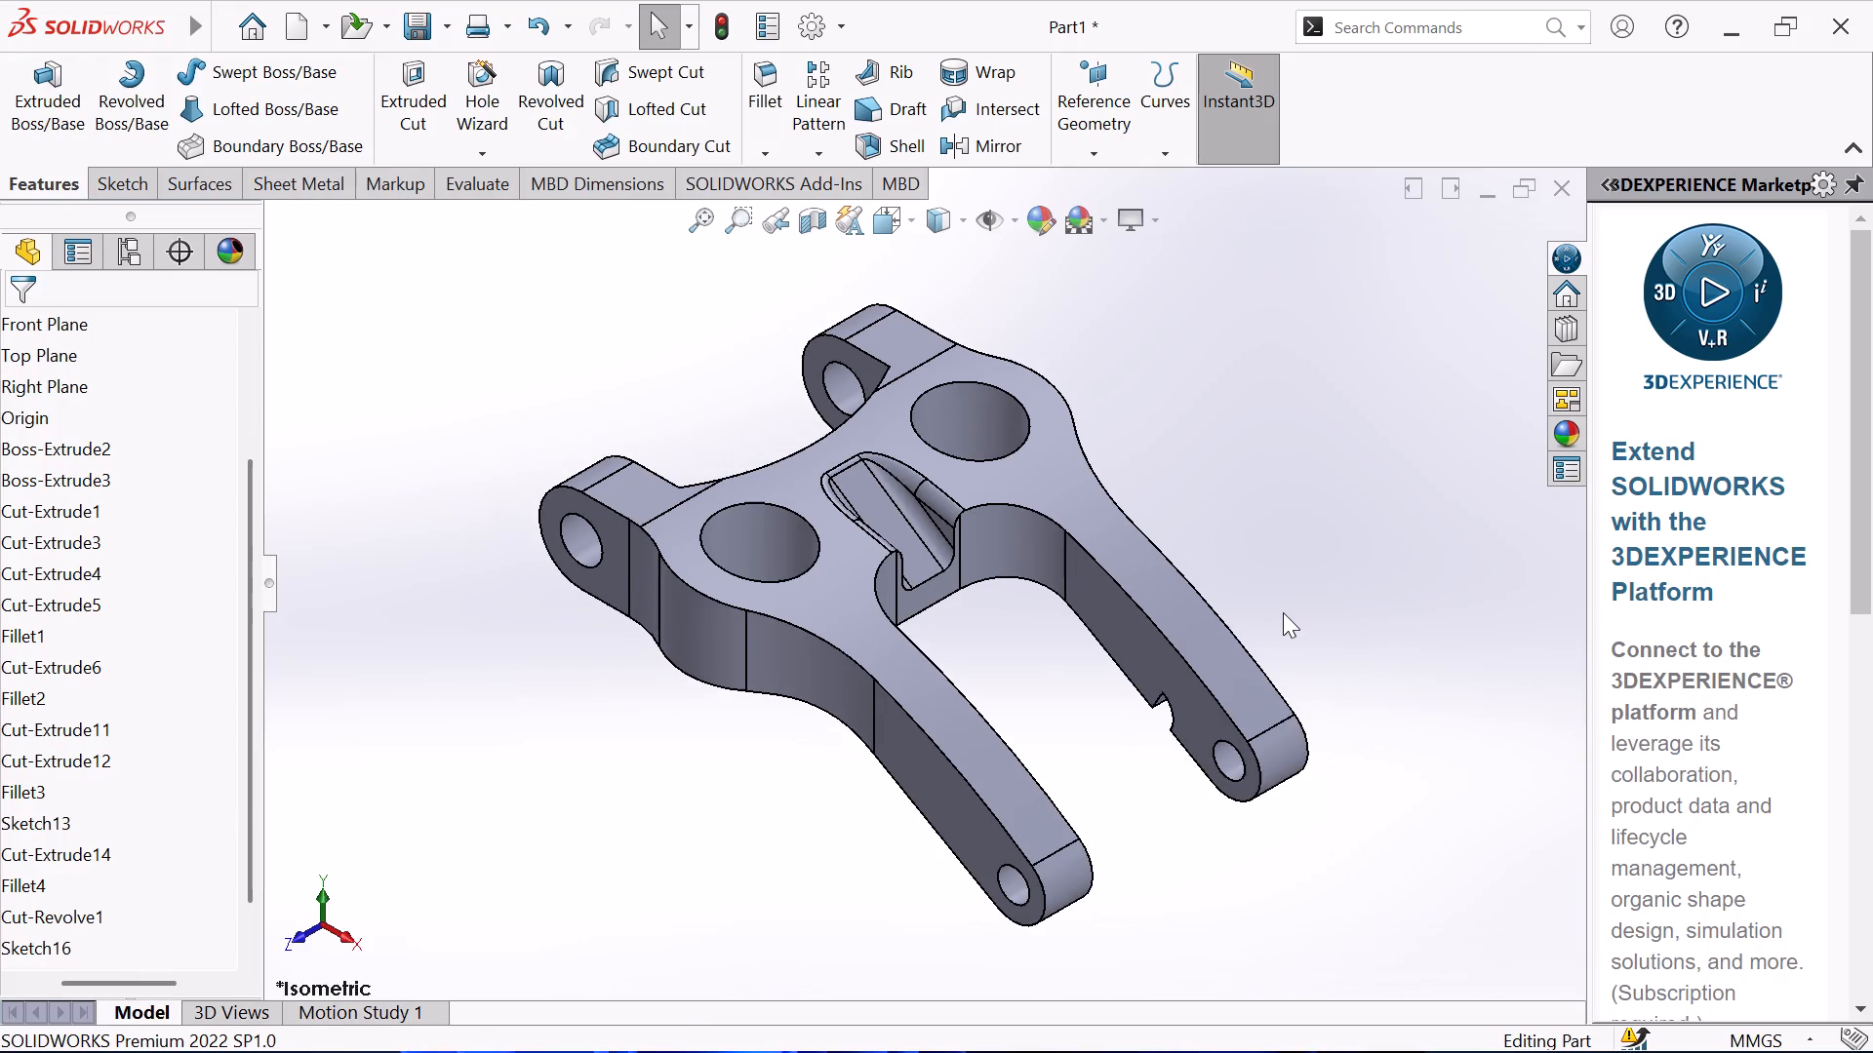
middle_drag(1282, 611, 678, 738)
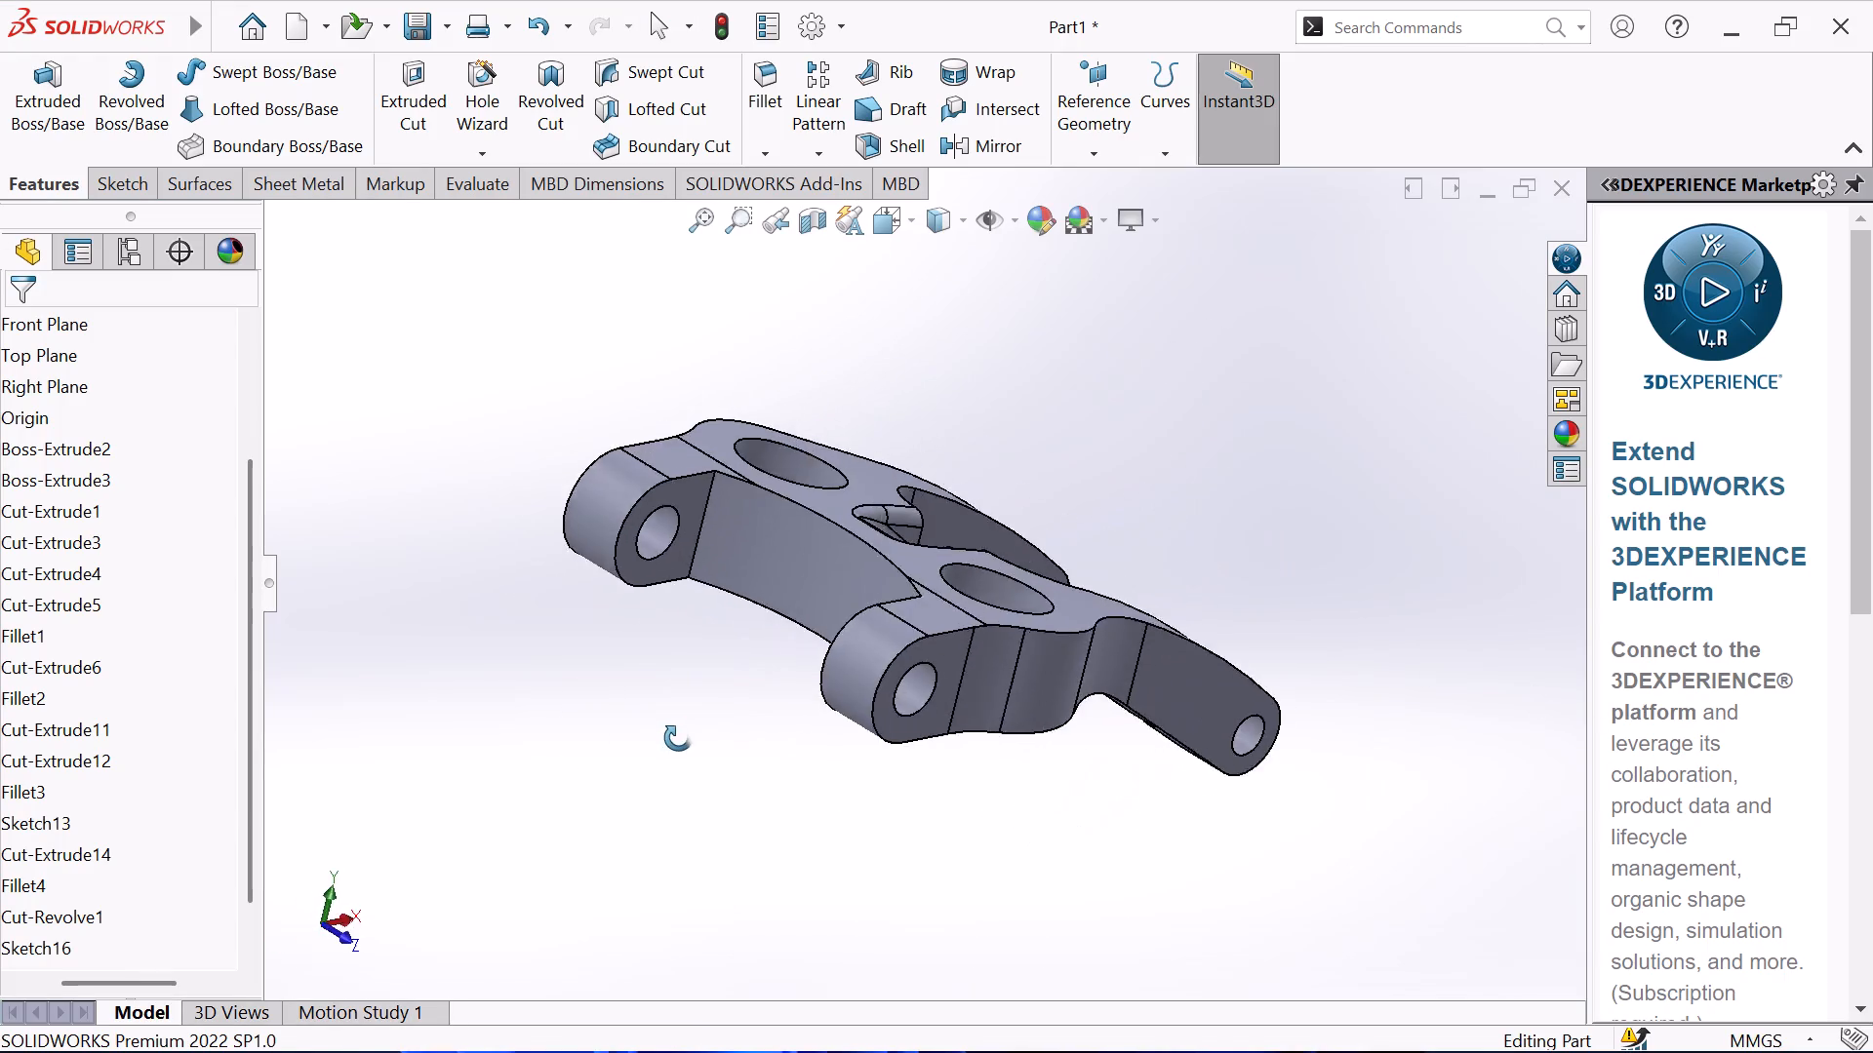
middle_drag(678, 738, 613, 763)
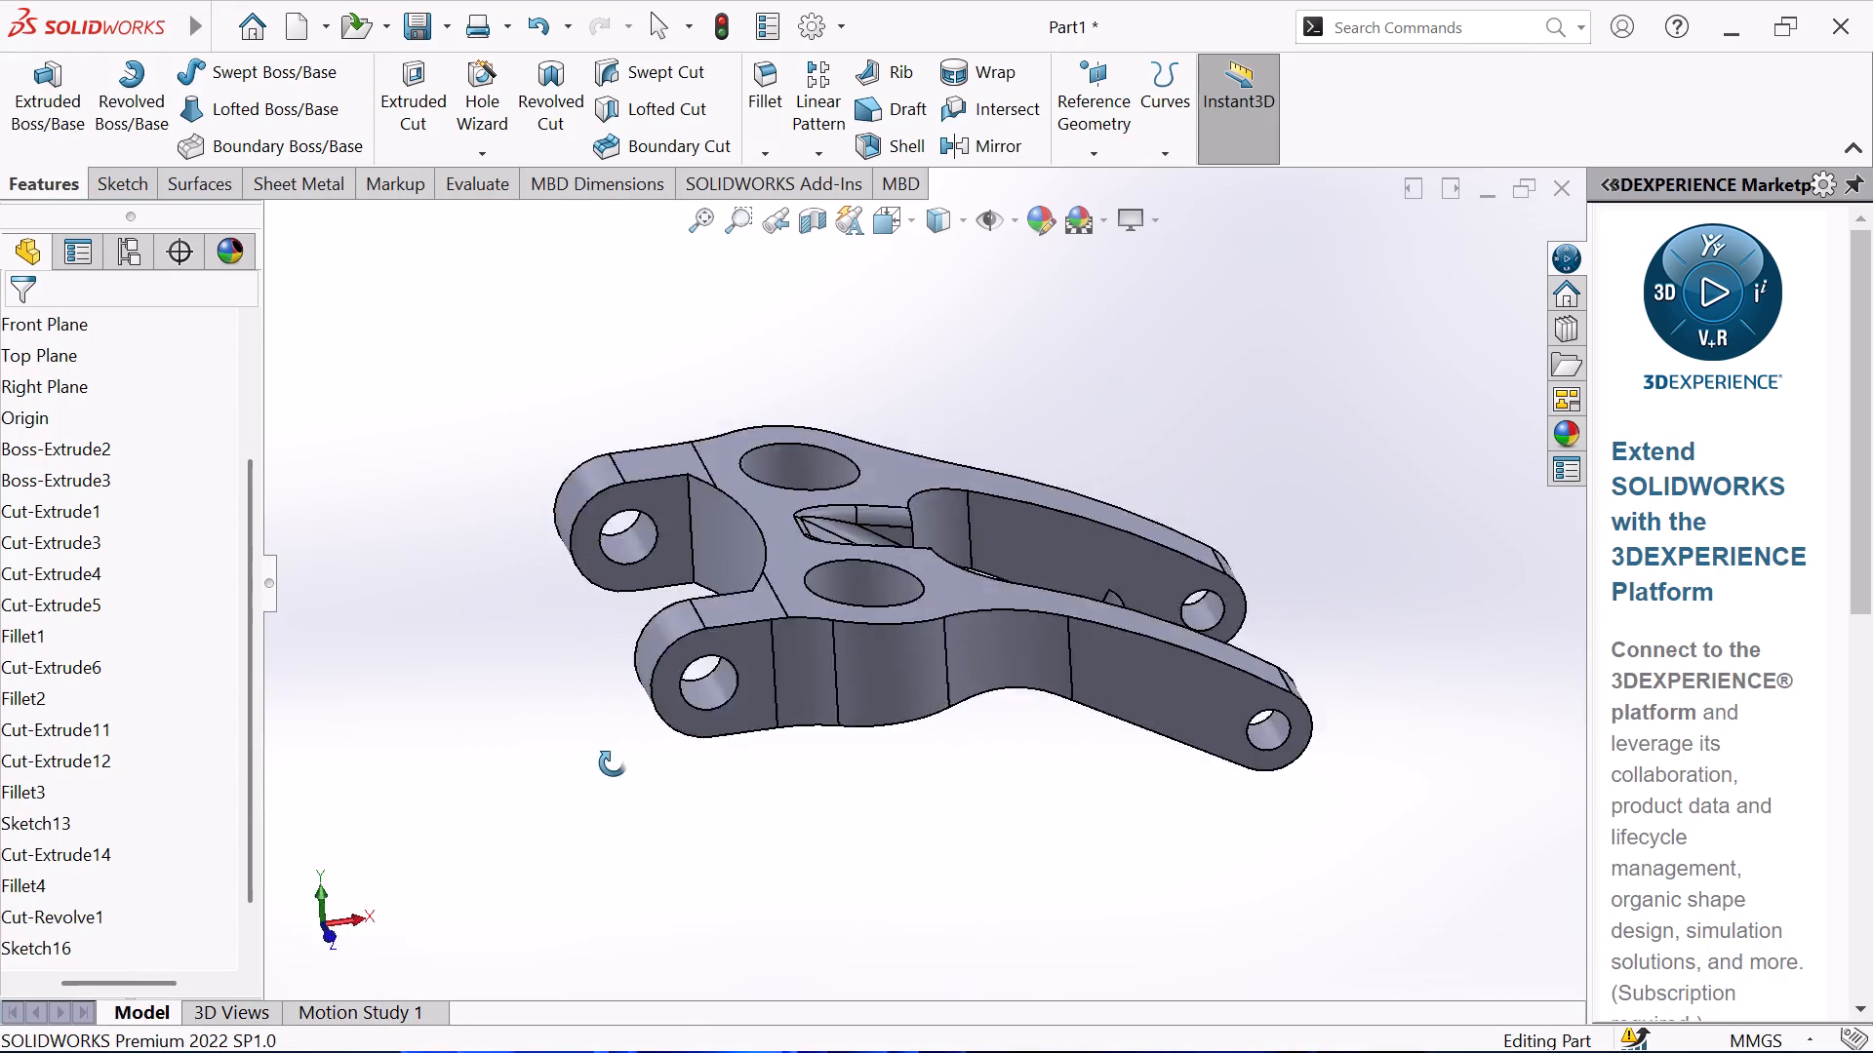
Examine the lever's sides, rear lugs, underside and top face from several angles.
middle_drag(613, 763, 809, 852)
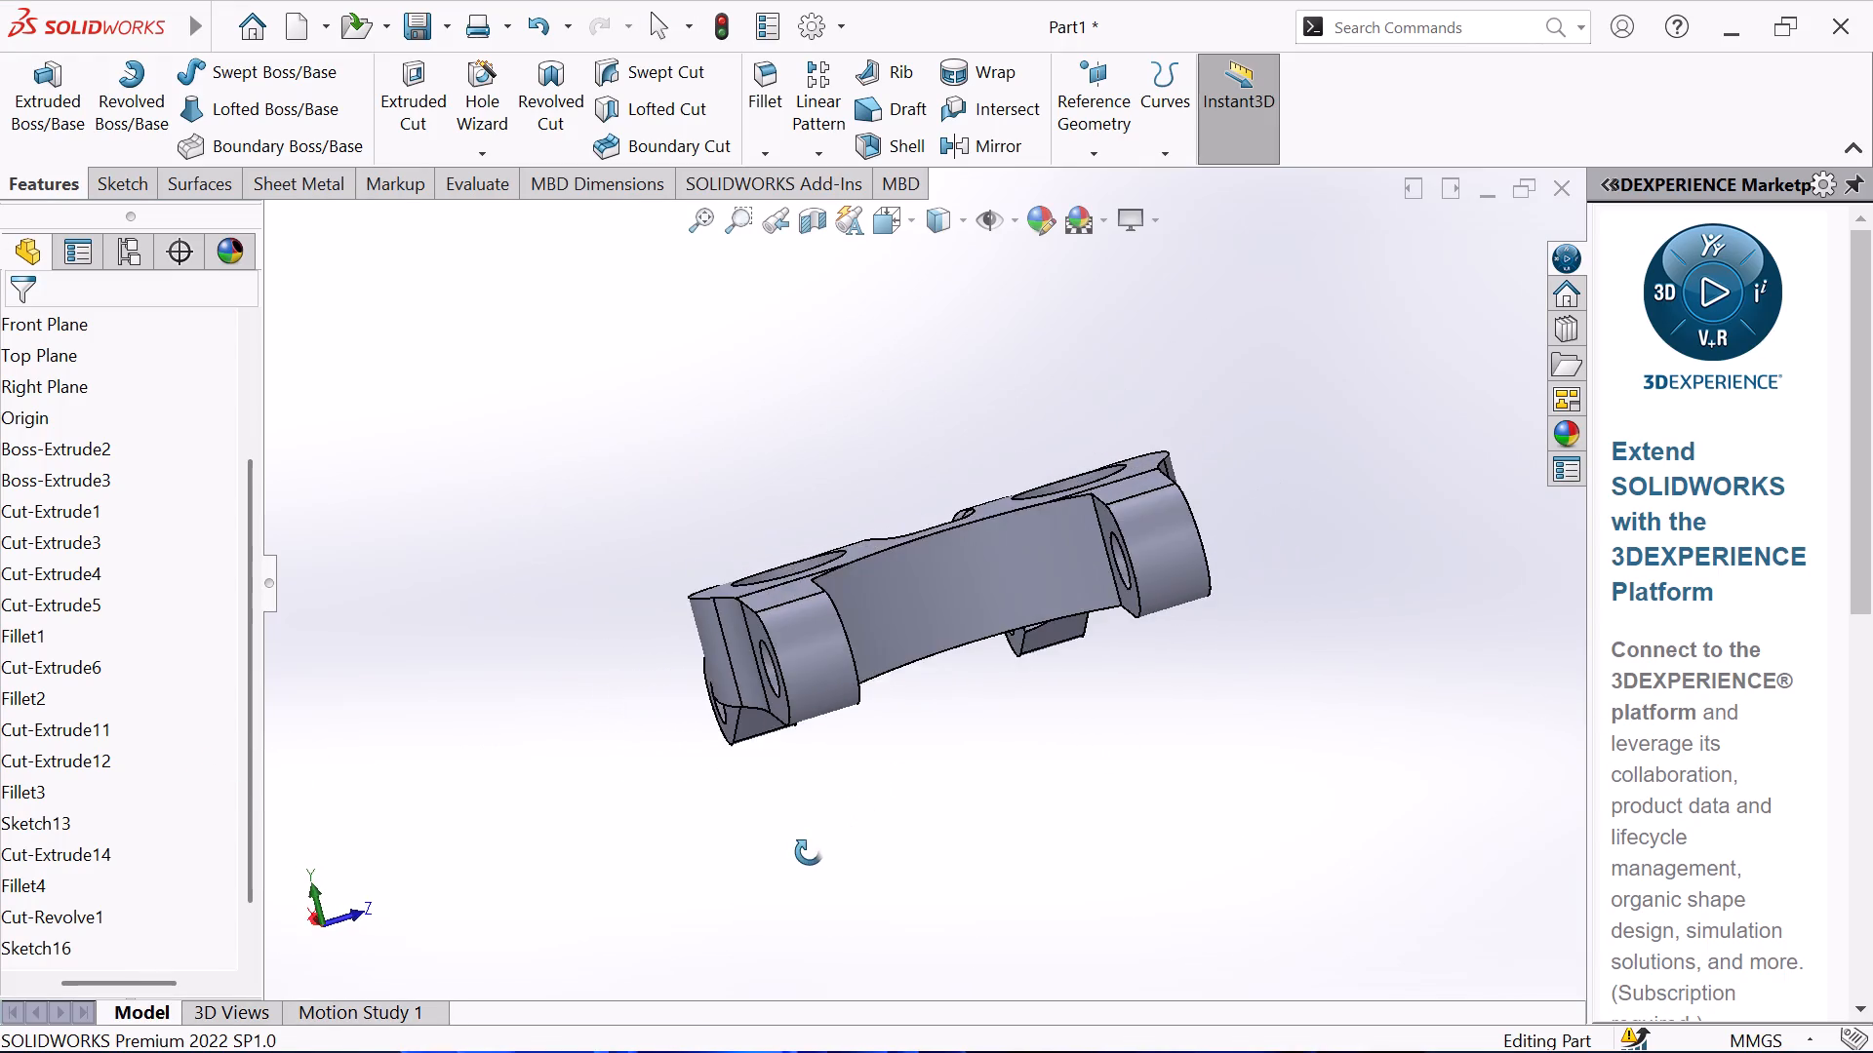
middle_drag(809, 852, 589, 943)
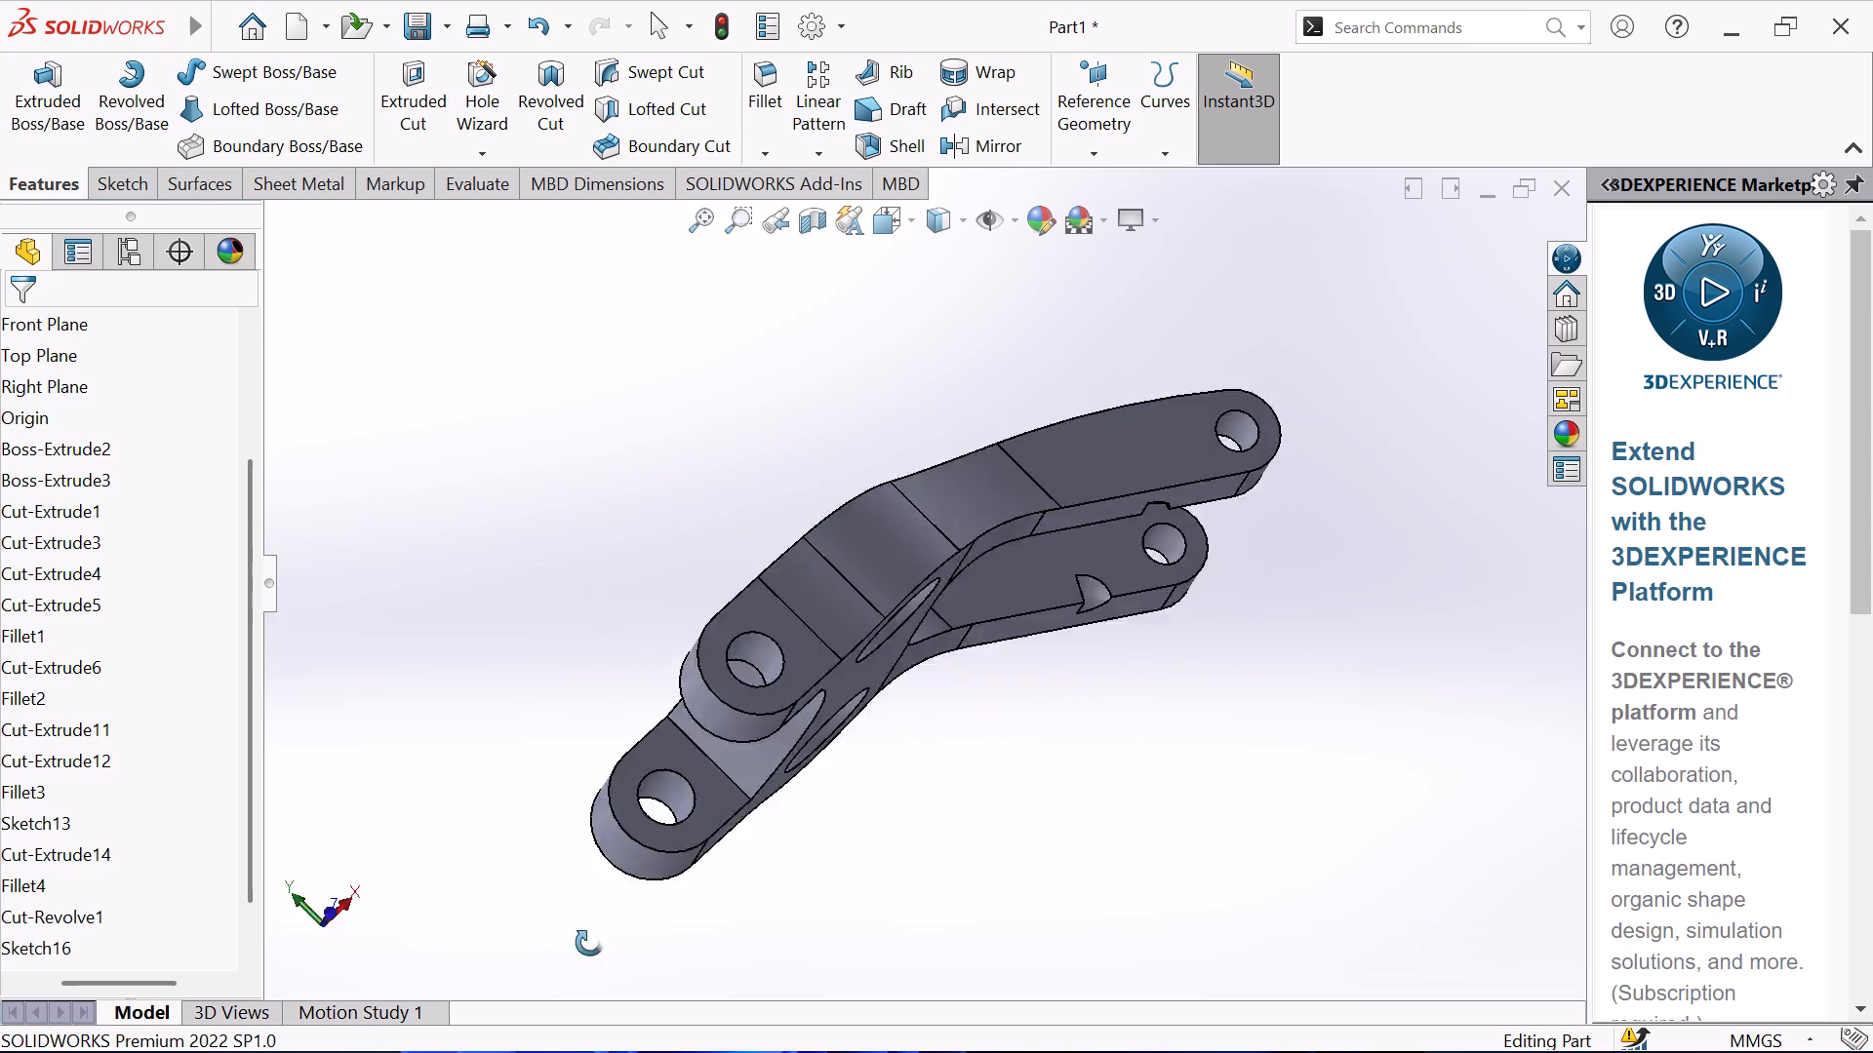
middle_drag(589, 943, 543, 1052)
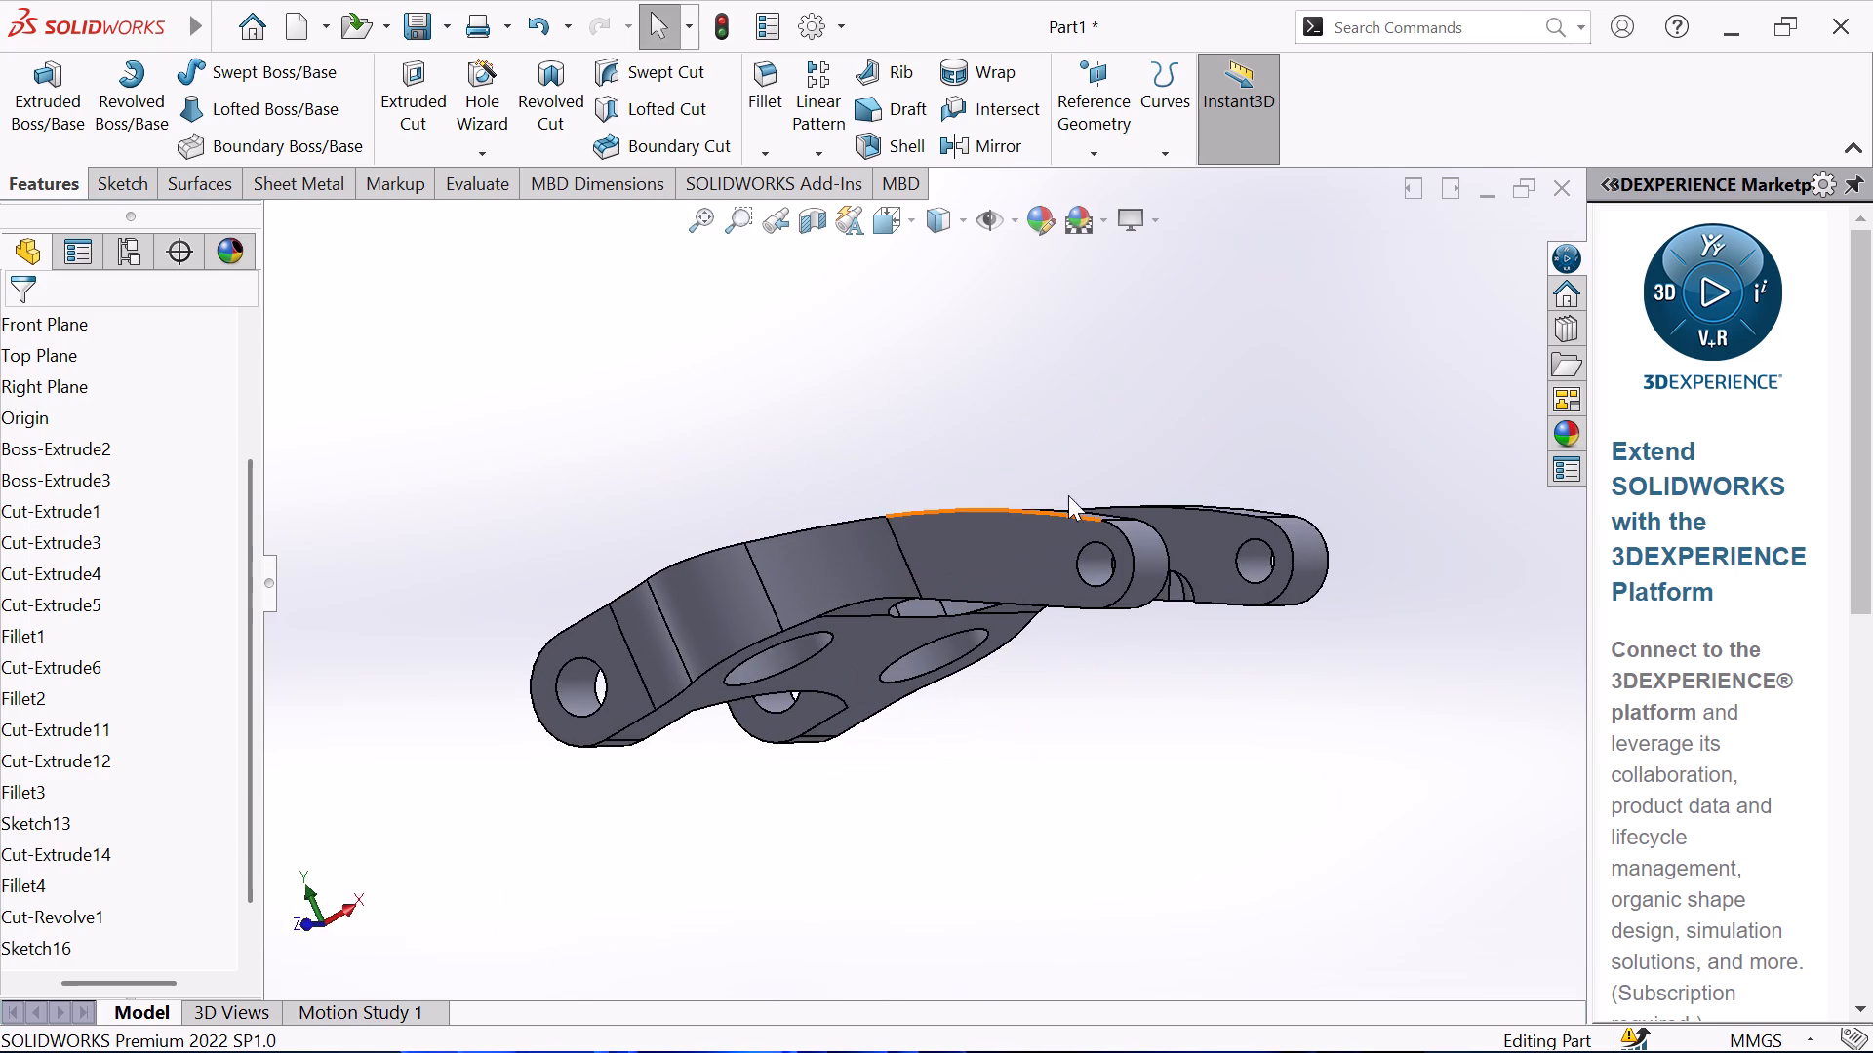
middle_drag(1131, 410, 1173, 743)
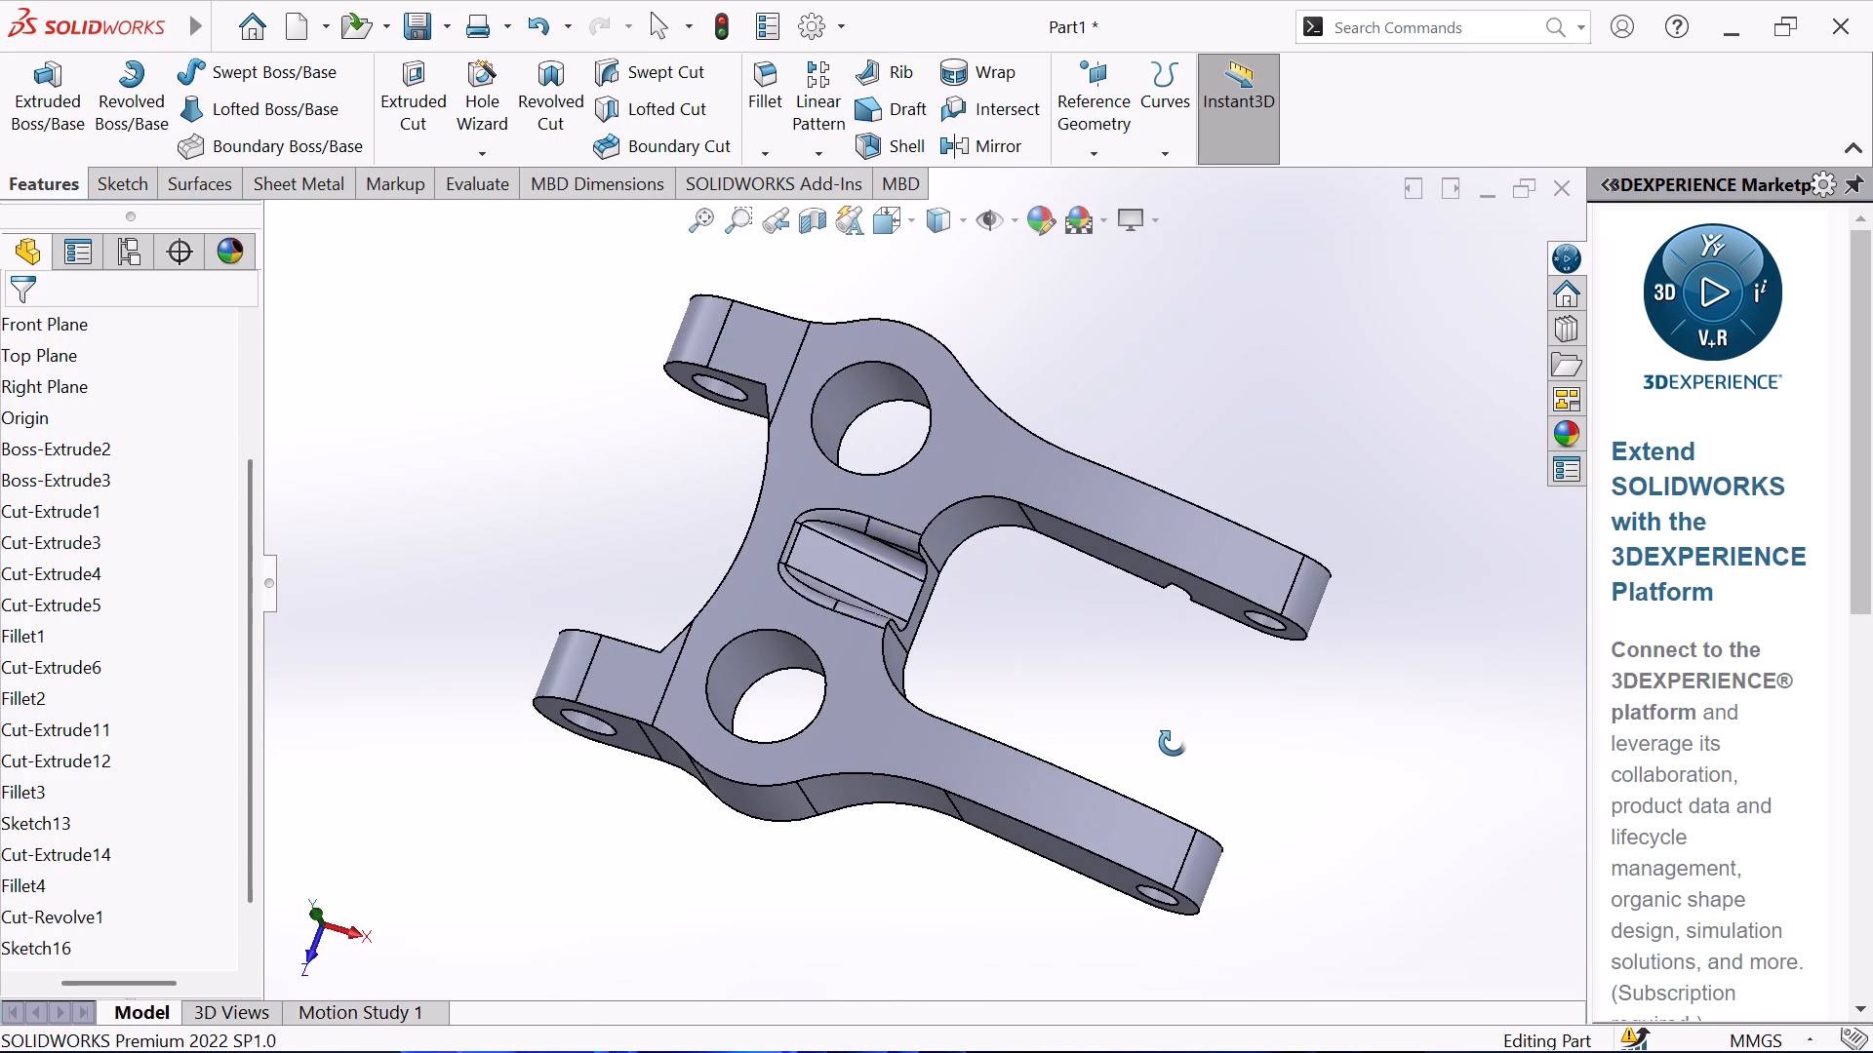
middle_drag(1173, 743, 1199, 742)
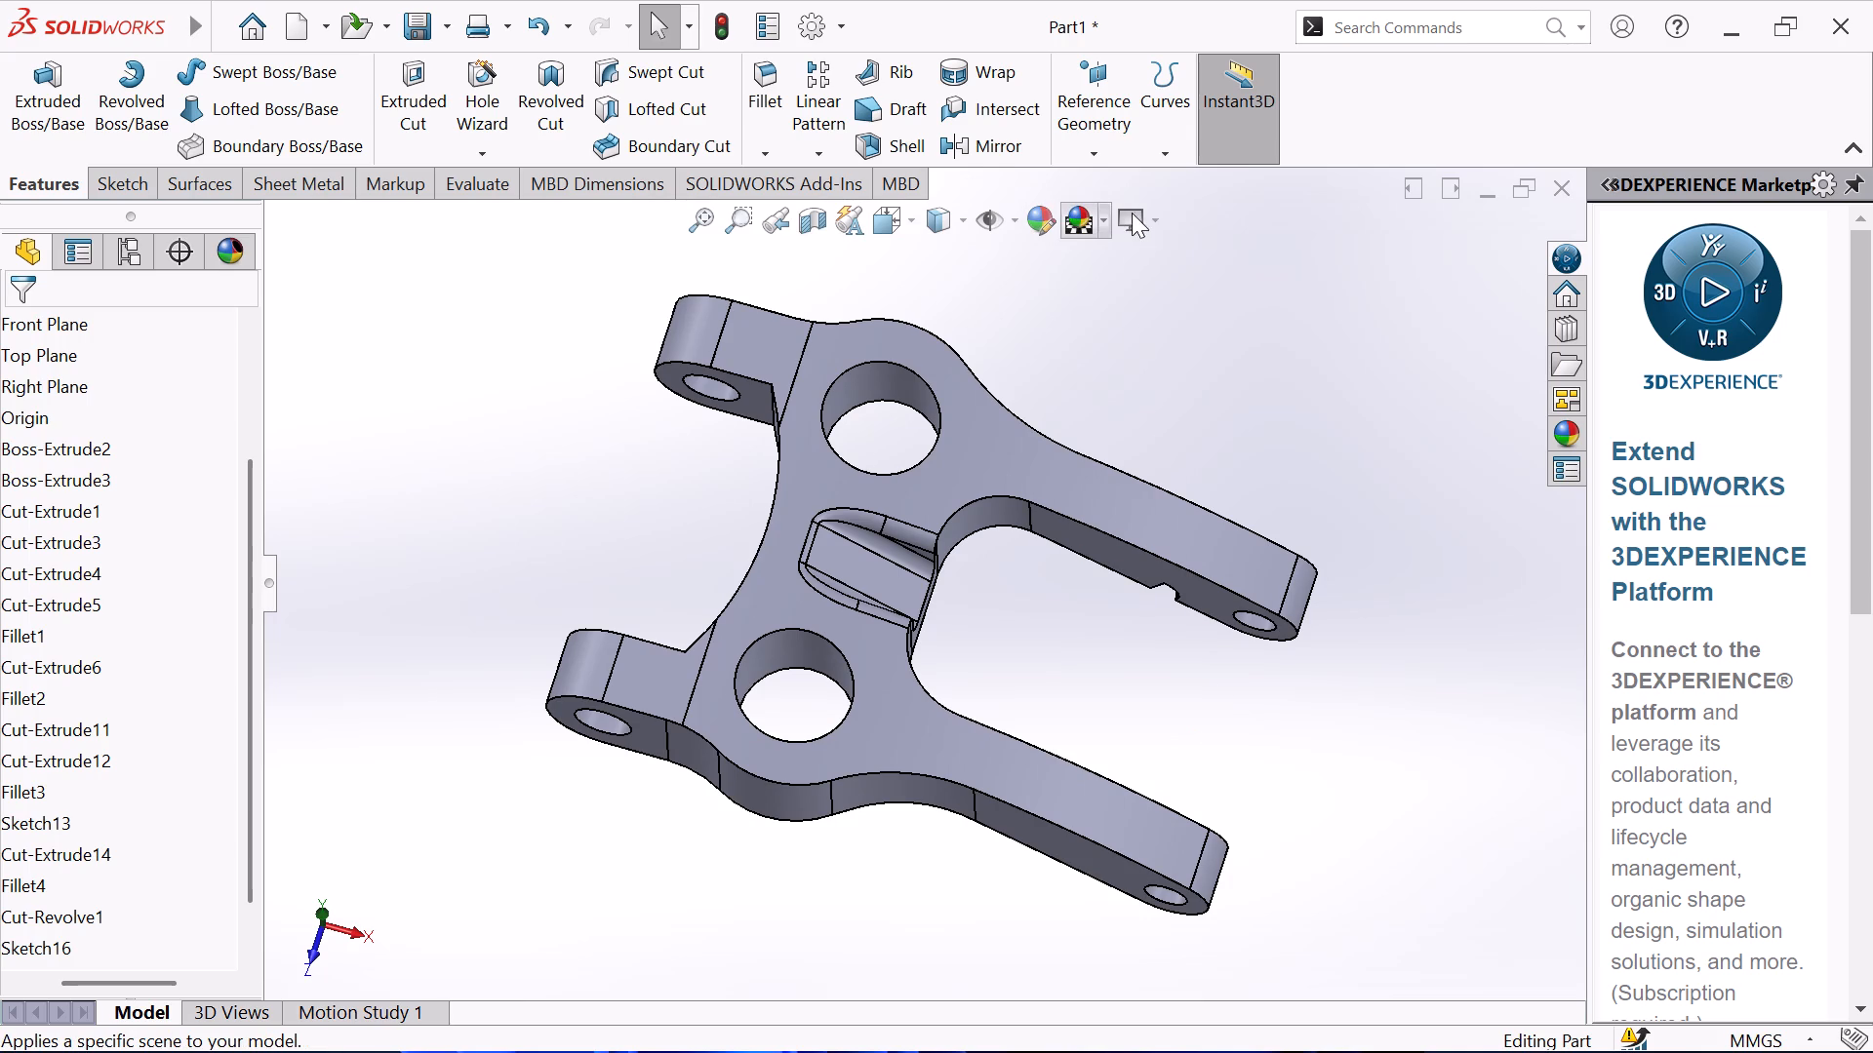
Turn on Ambient Occlusion and Shadows In Shaded Mode for the lever's display.
click(1156, 206)
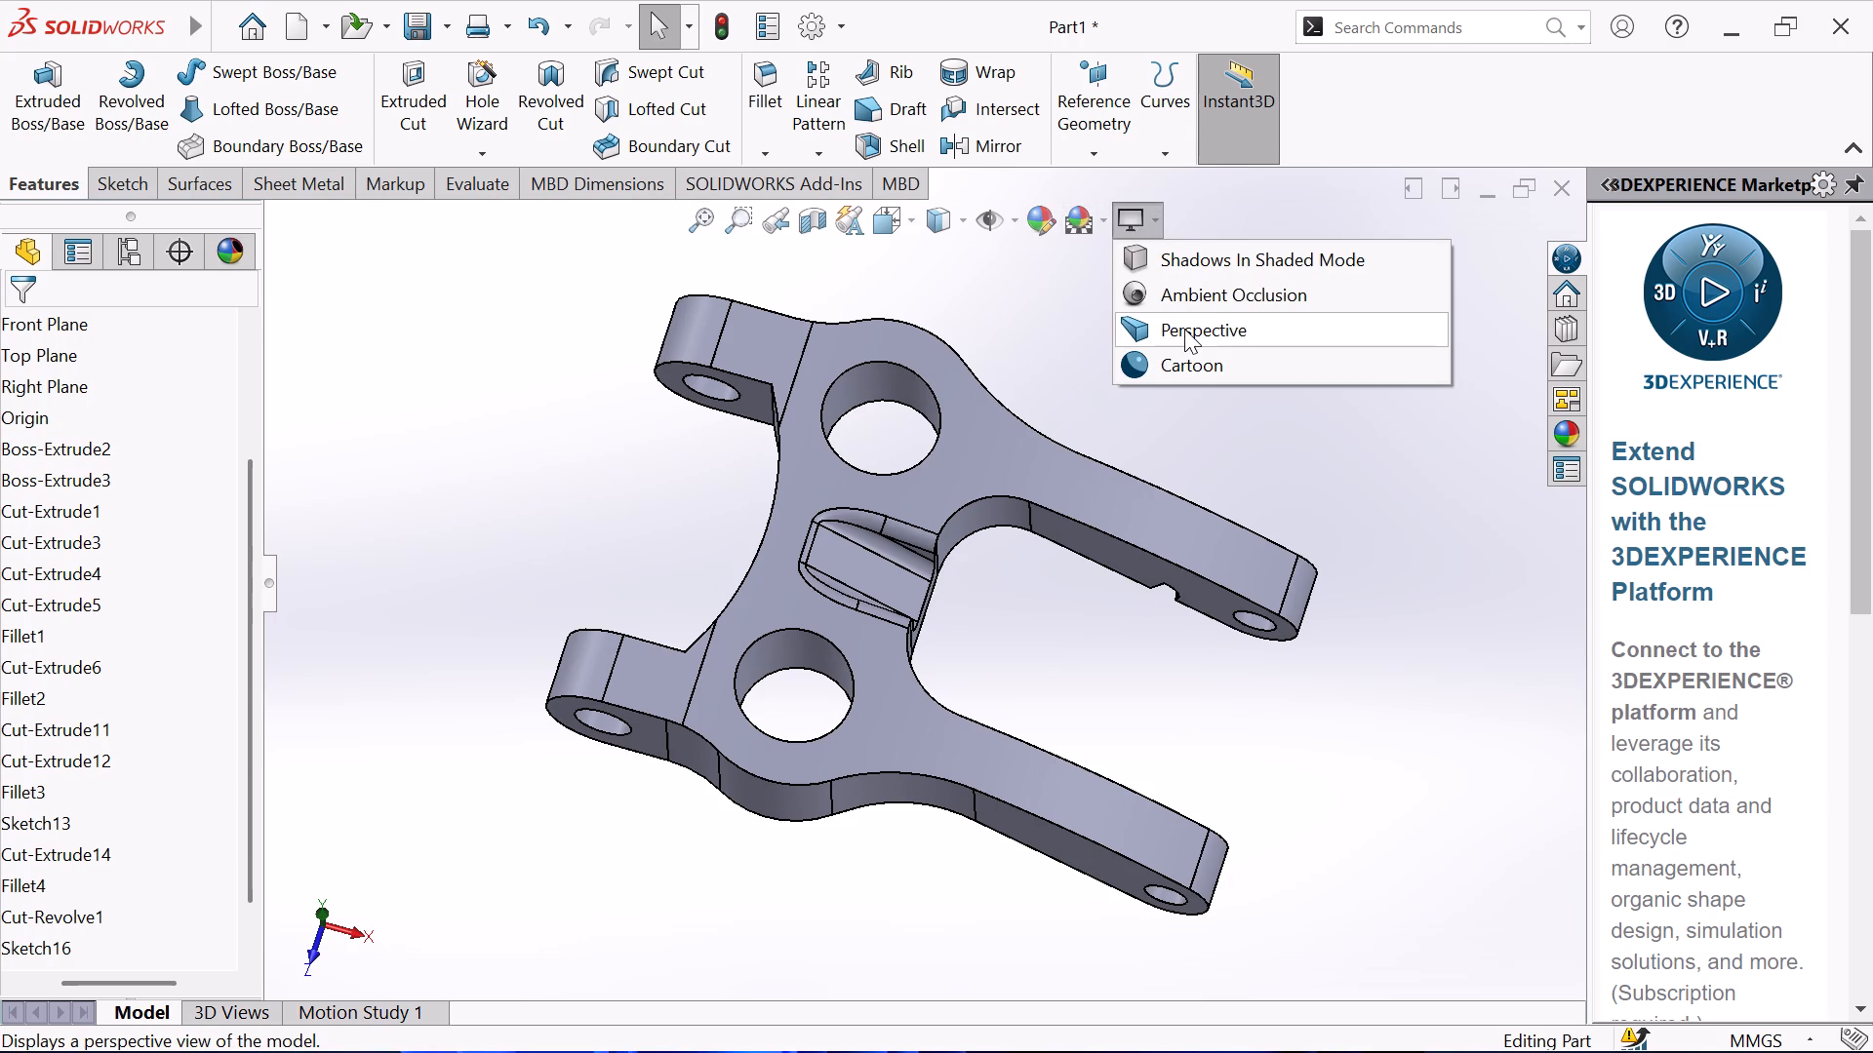
click(1195, 287)
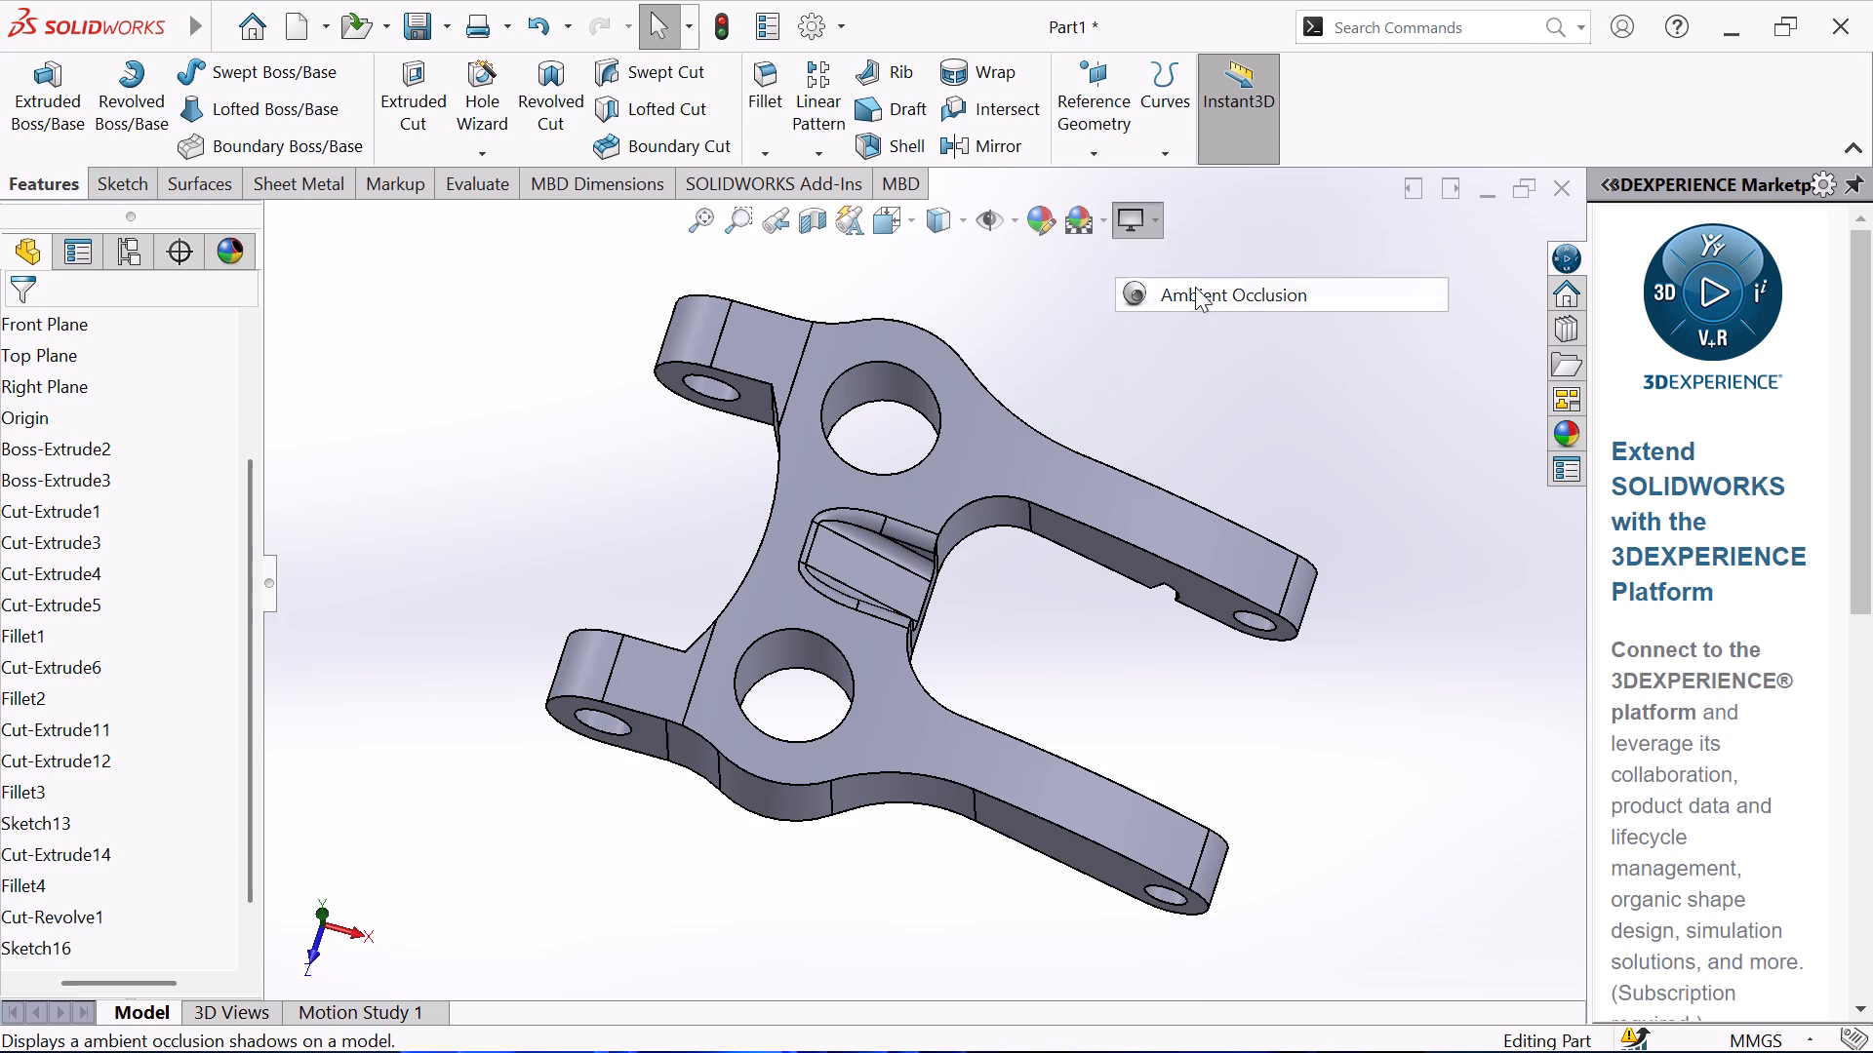
click(1149, 215)
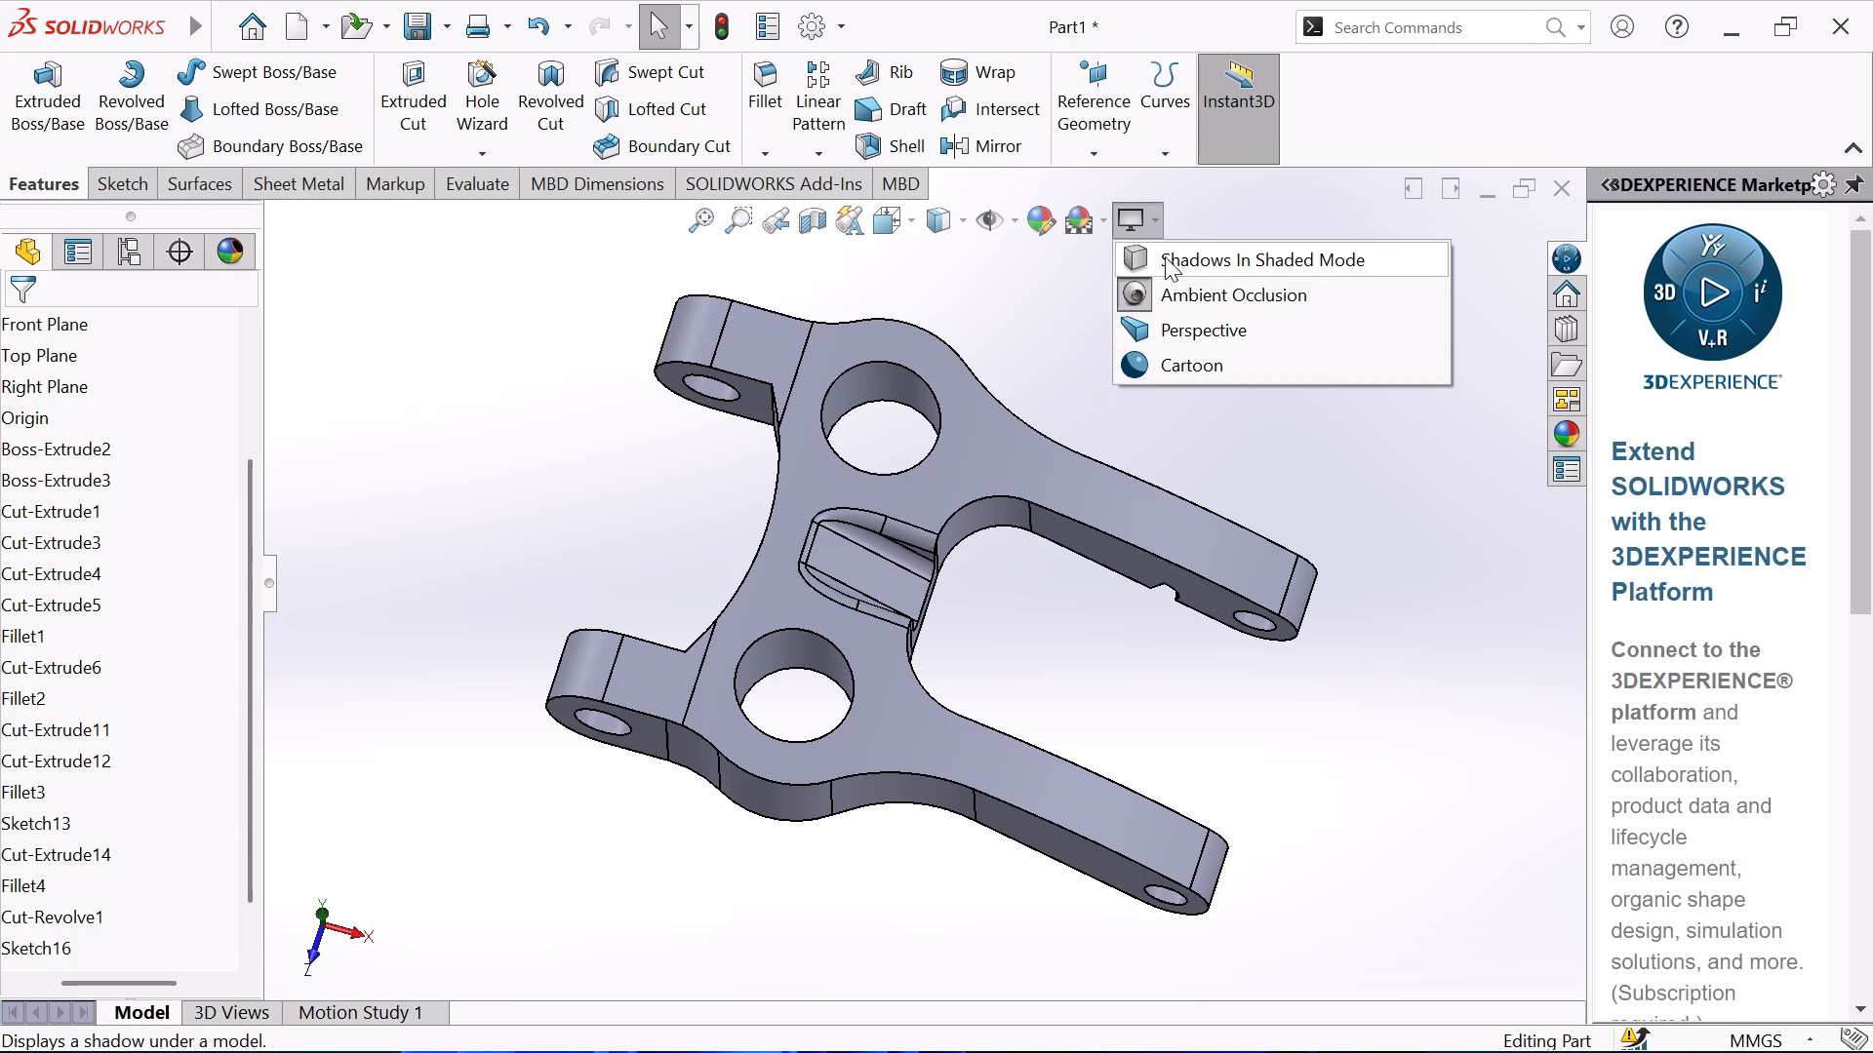
click(1196, 261)
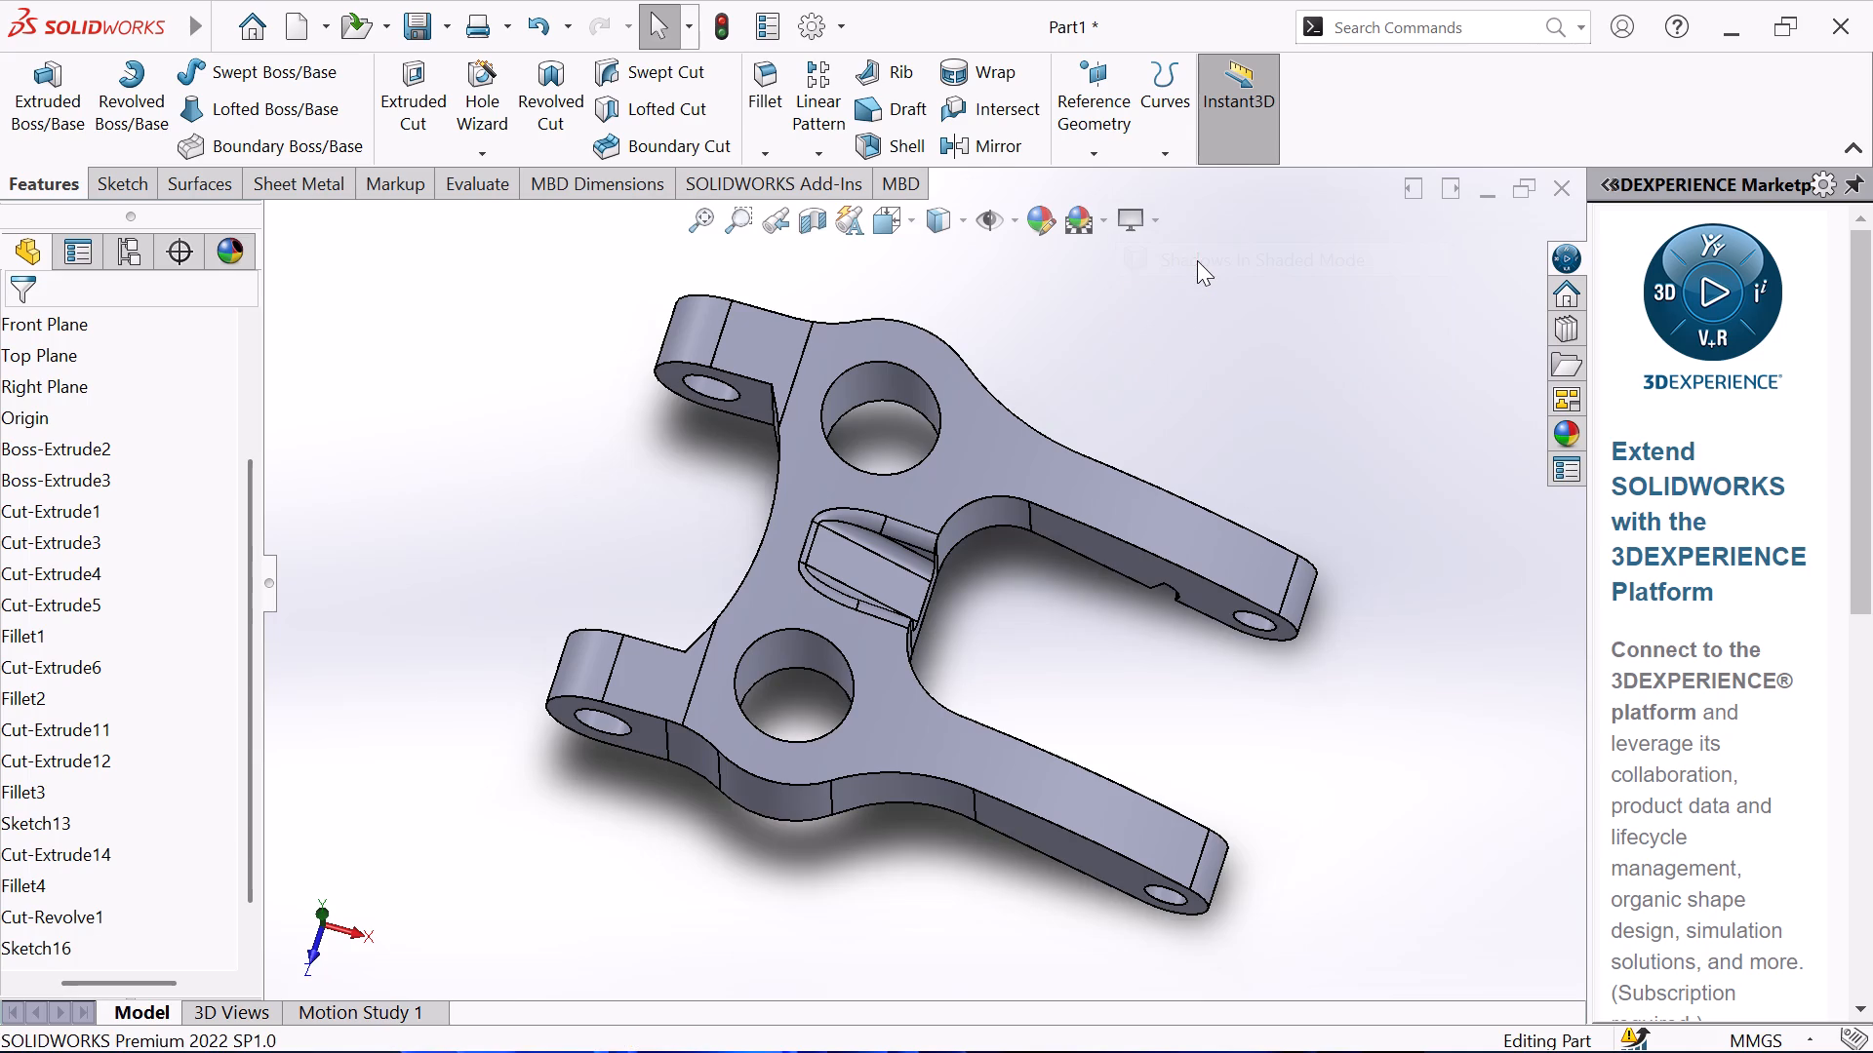
Examine the shaded lever with its shadow from several angles, ending in the isometric view.
middle_drag(1190, 321, 1168, 156)
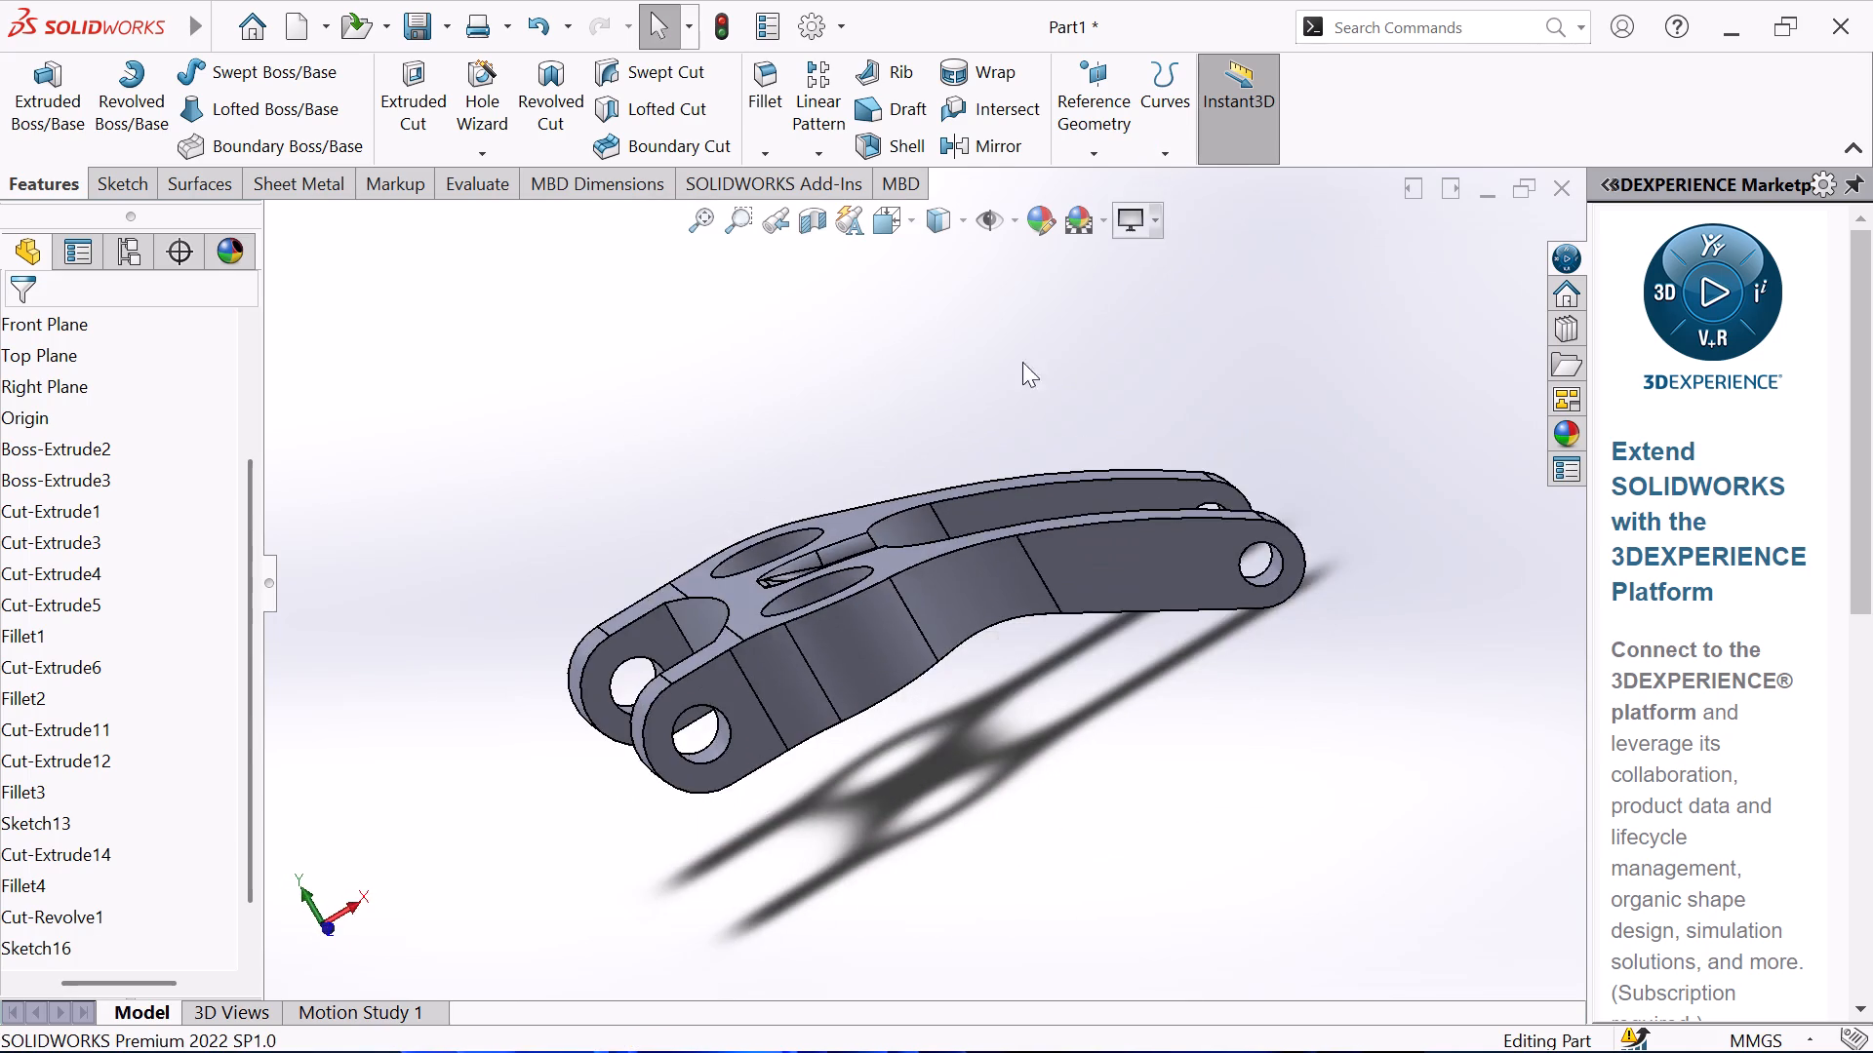
middle_drag(931, 472, 596, 933)
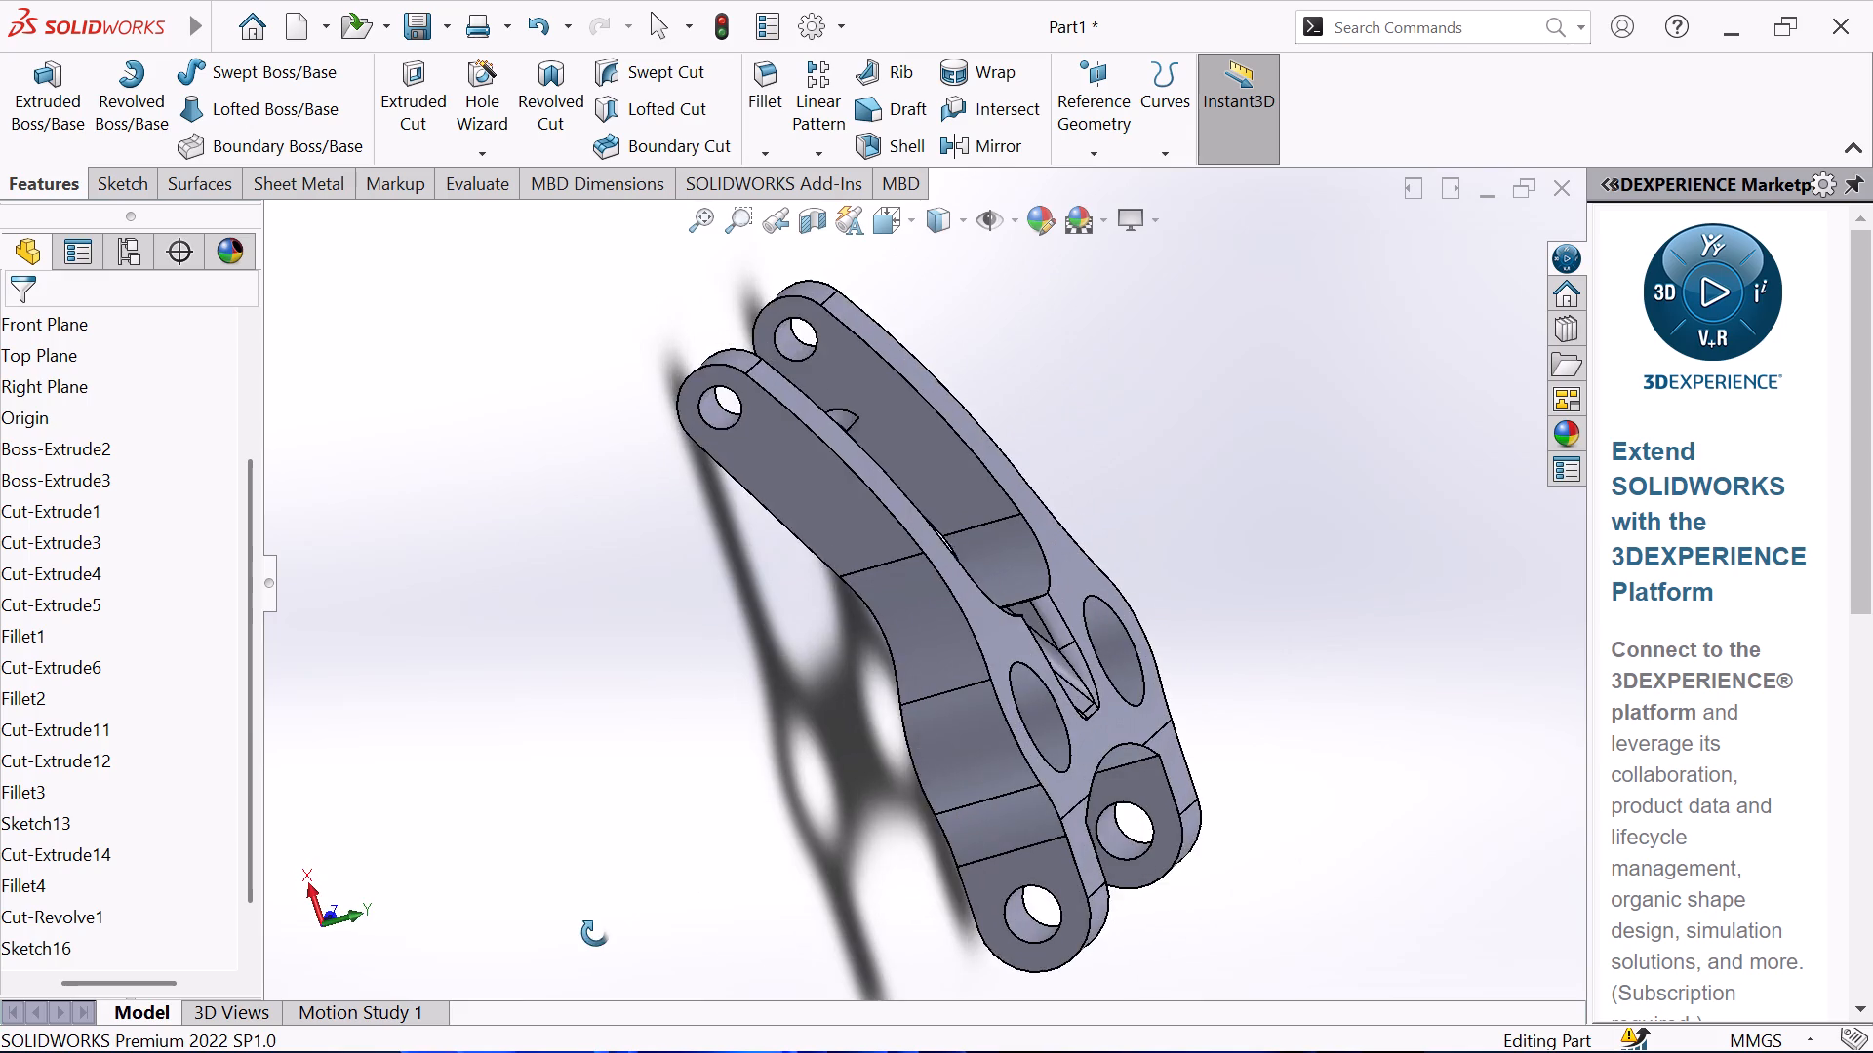
middle_drag(869, 629, 538, 658)
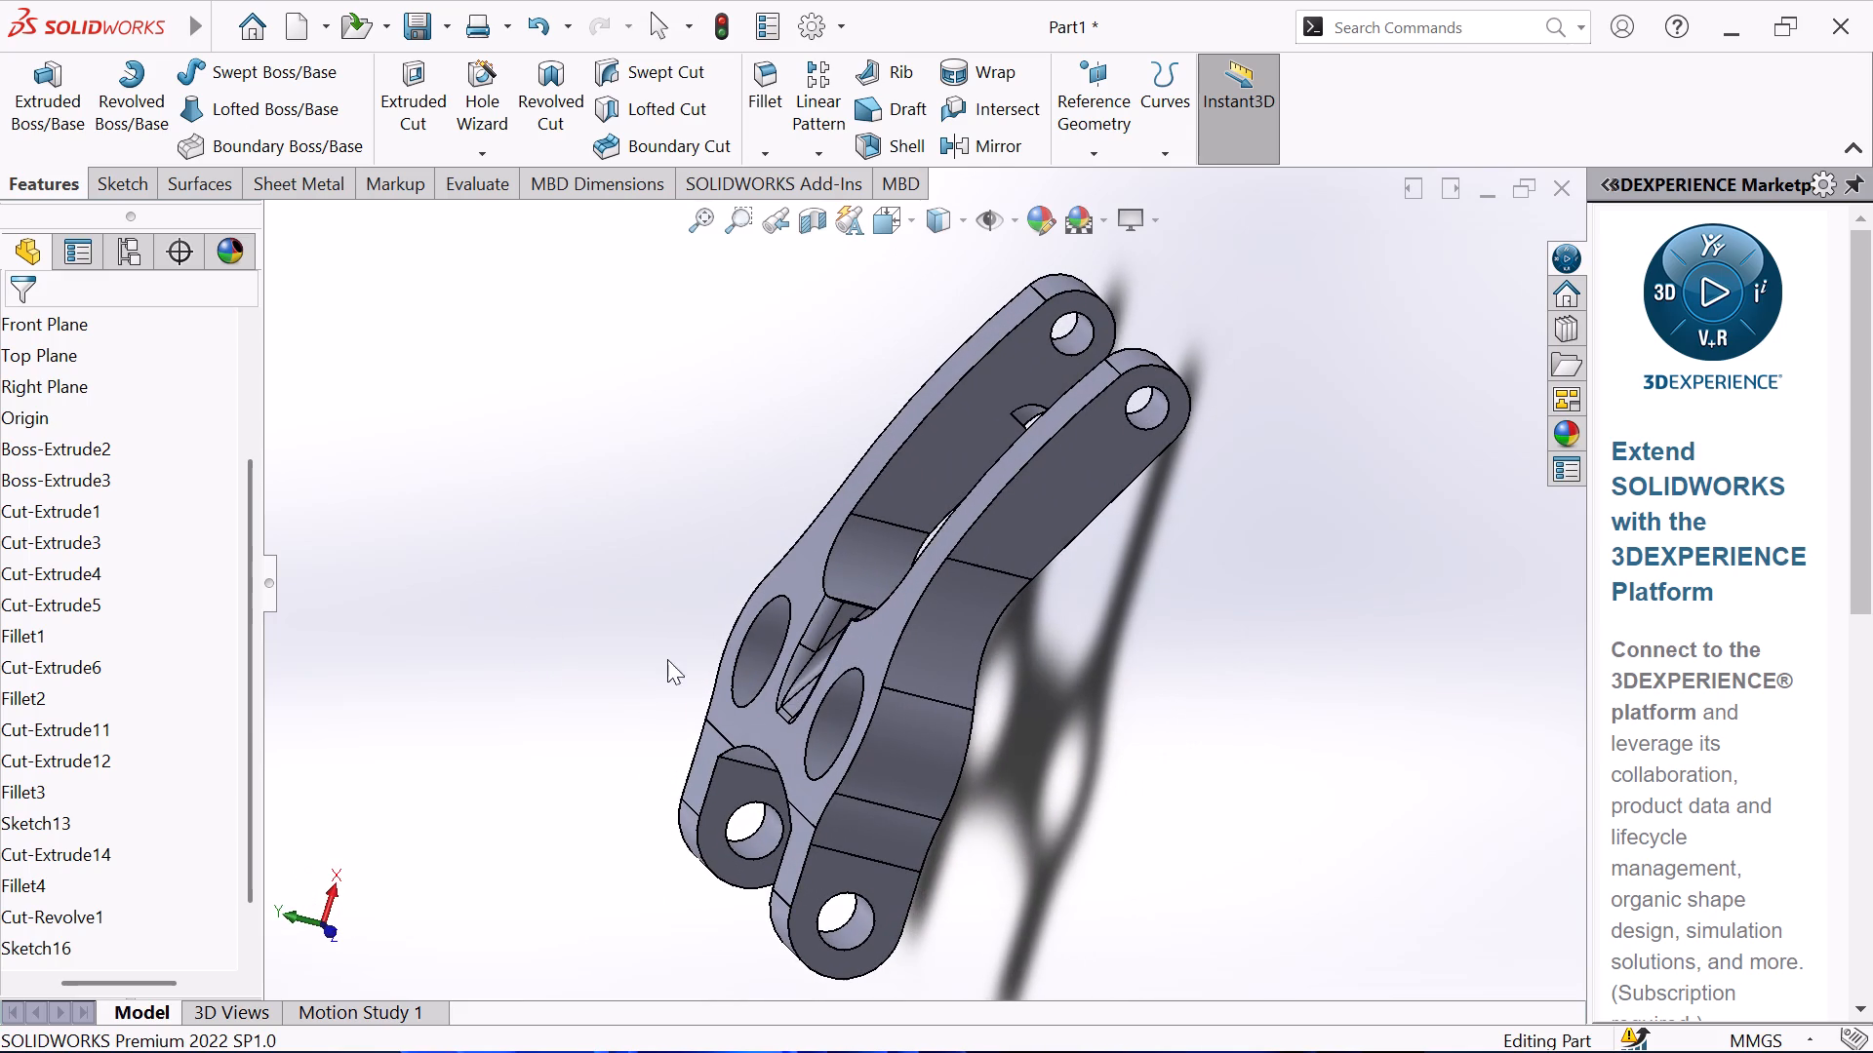
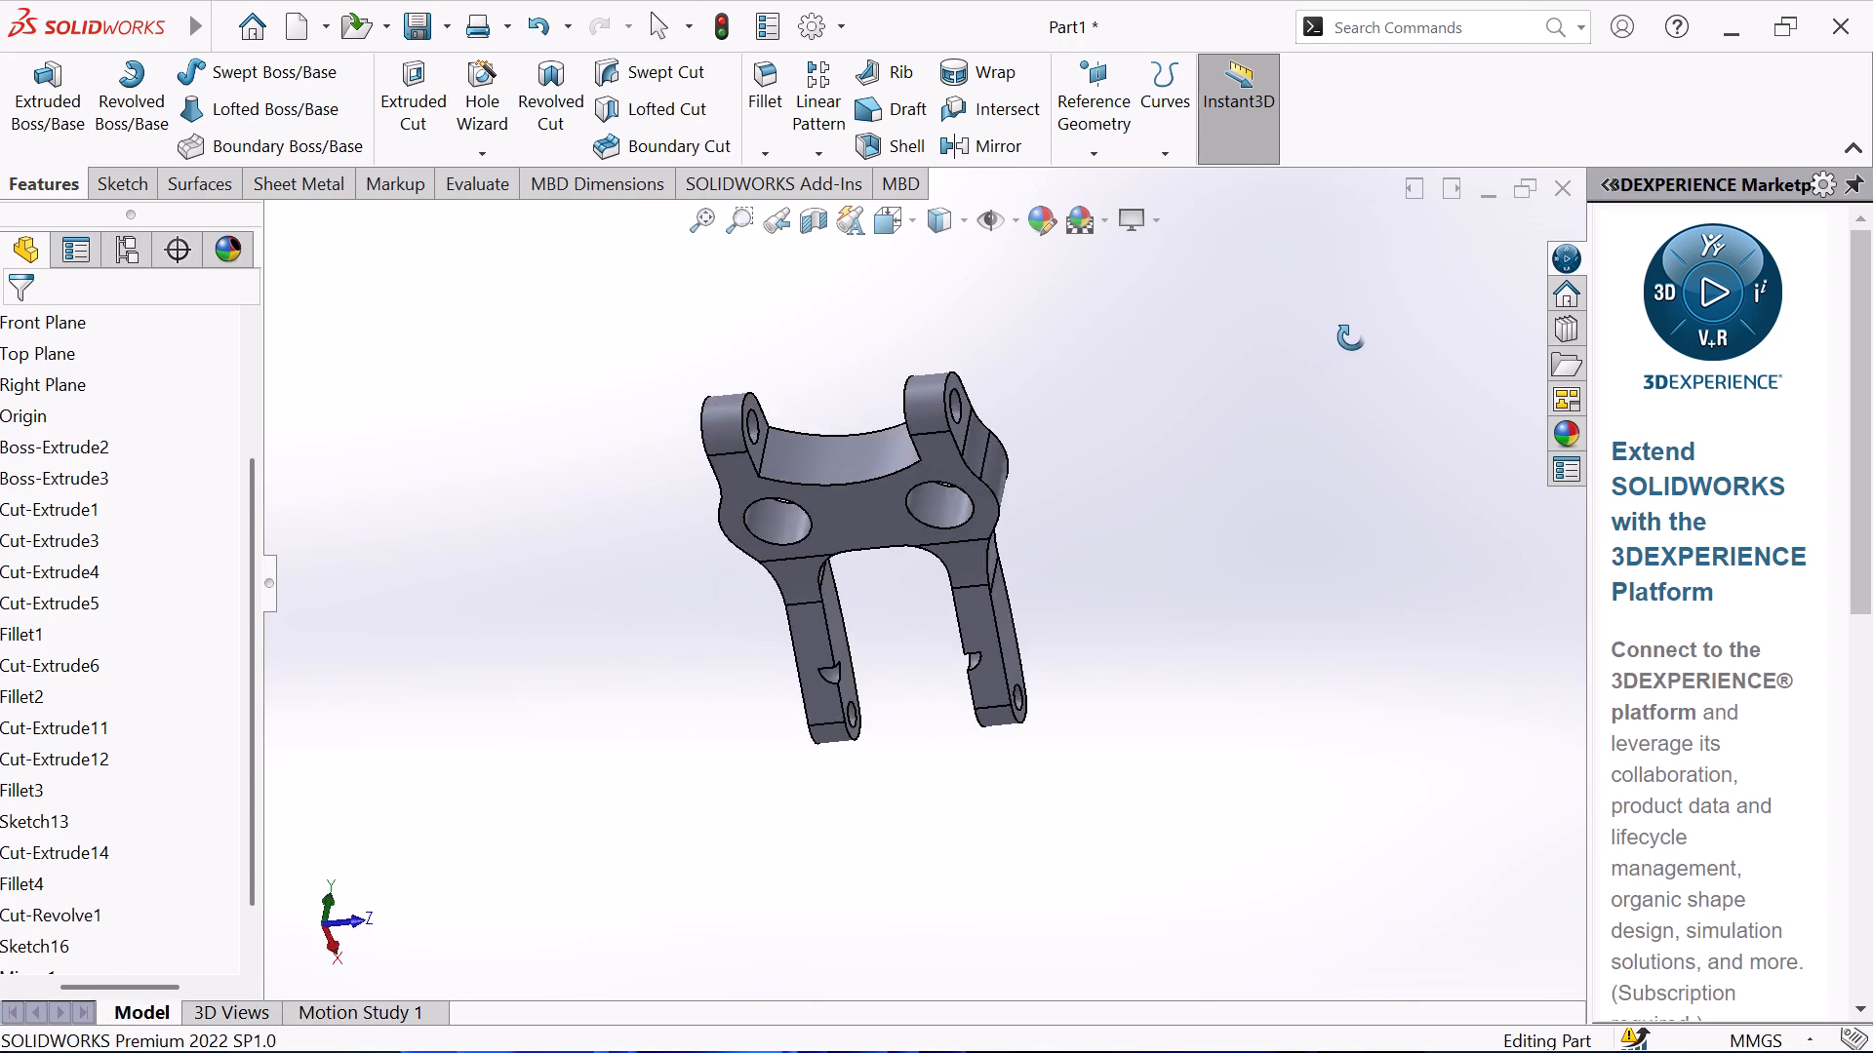
Examine the shaded lever from its underside, side and fork-arm end.
middle_drag(1351, 337, 986, 1047)
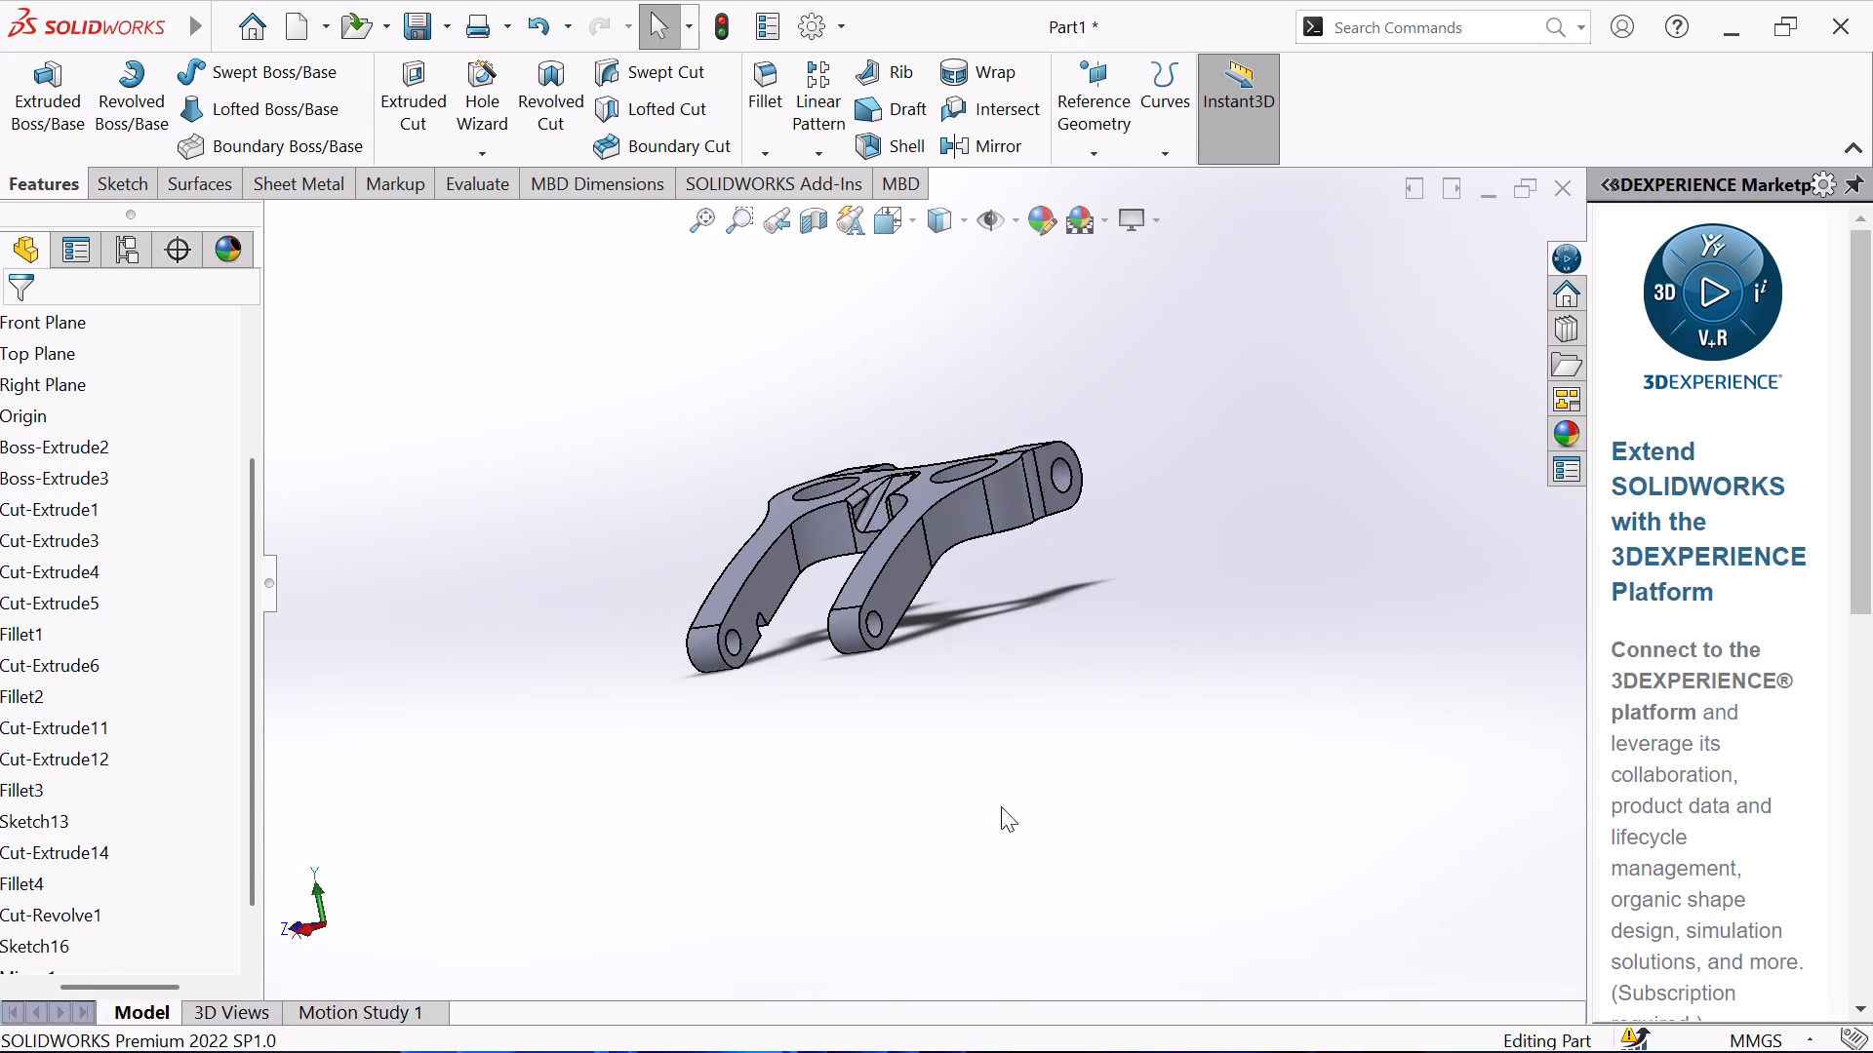
middle_drag(1091, 481, 1182, 566)
scroll(1048, 523, down, 3)
scroll(1095, 521, up, 2)
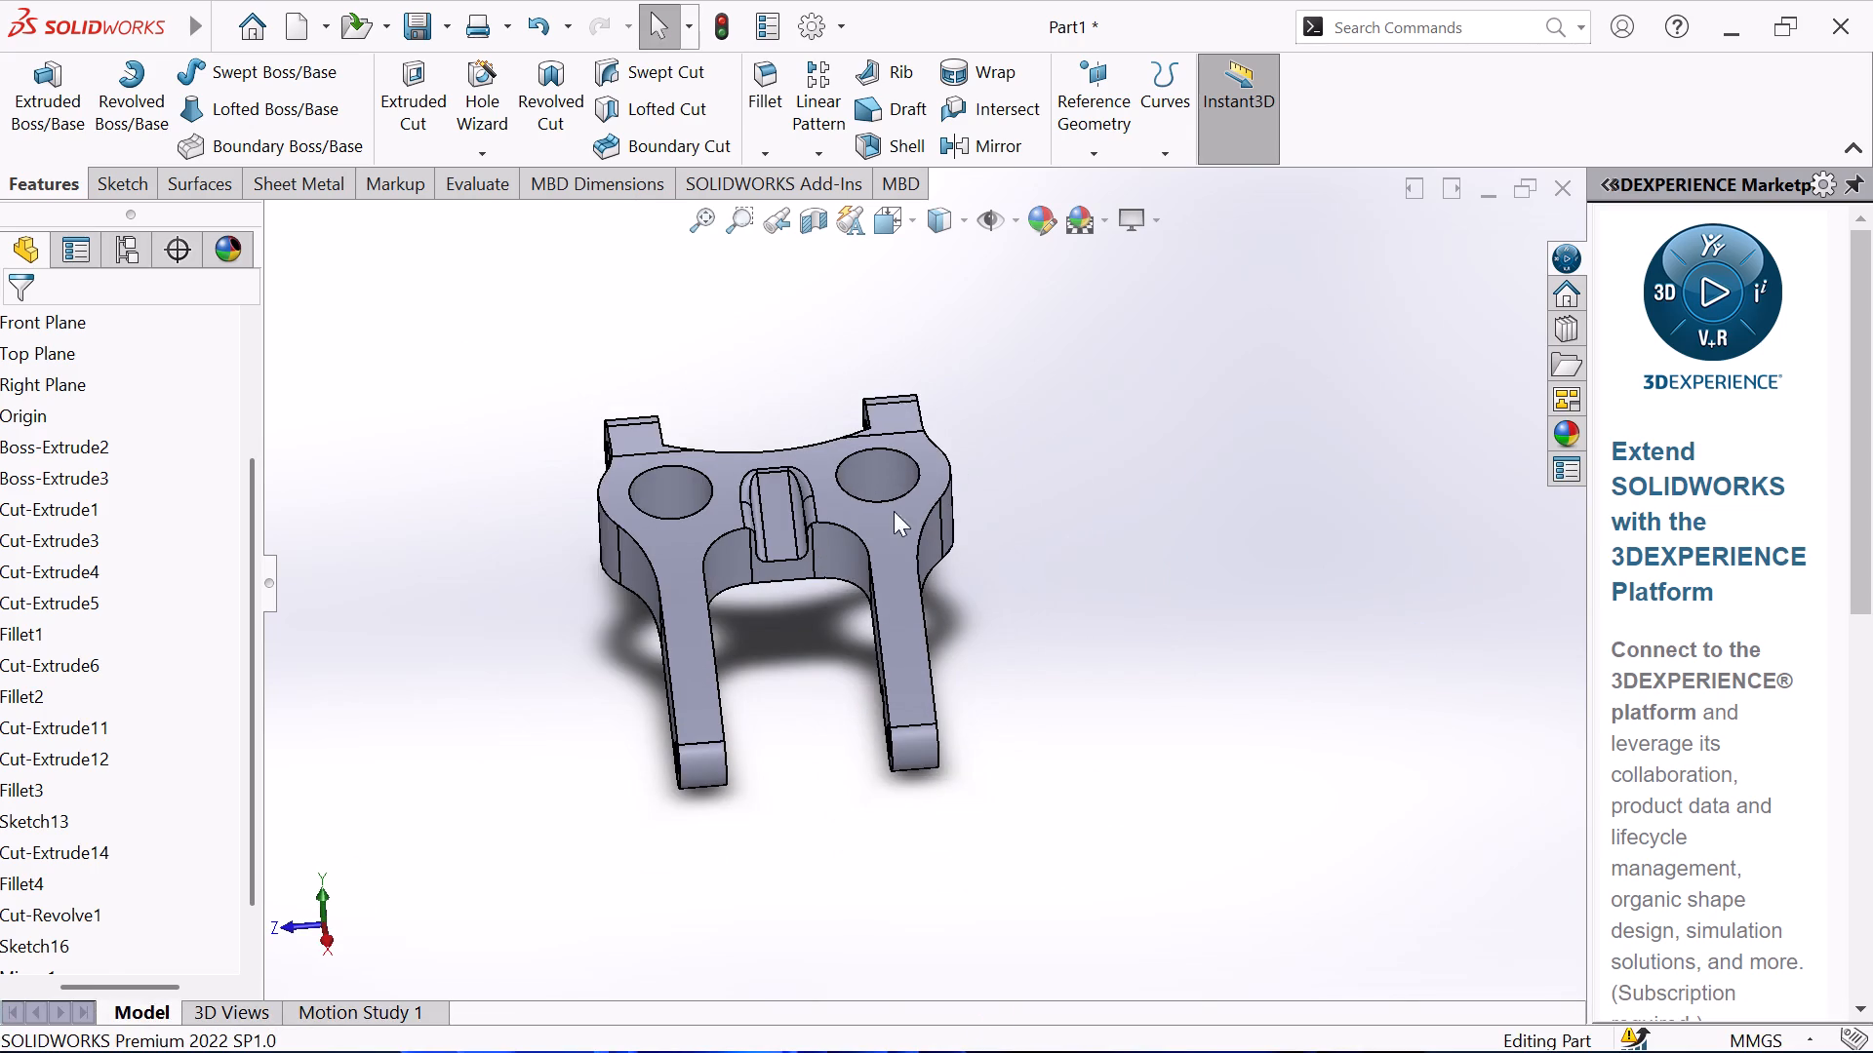
scroll(576, 498, up, 1)
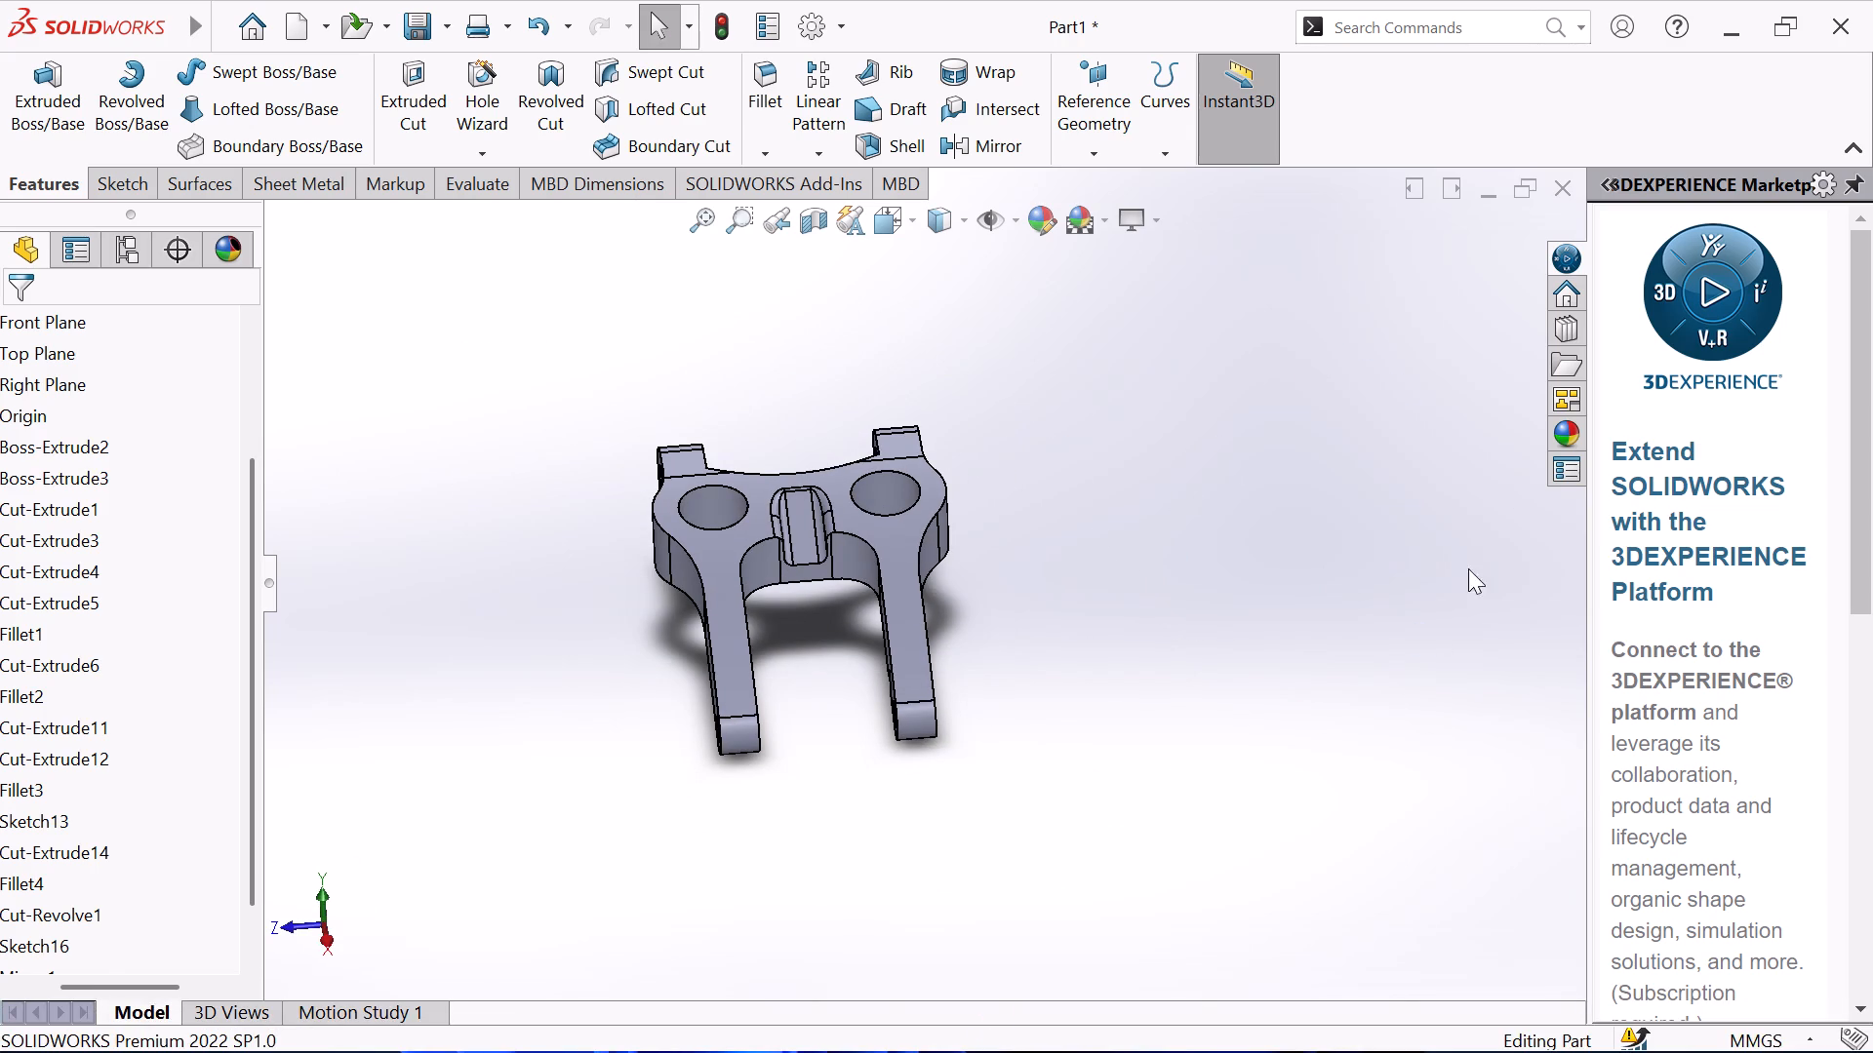
Collapse the 3DEXPERIENCE Marketplace pane to widen the modelling area.
drag(1592, 585, 1705, 565)
drag(1705, 565, 1872, 534)
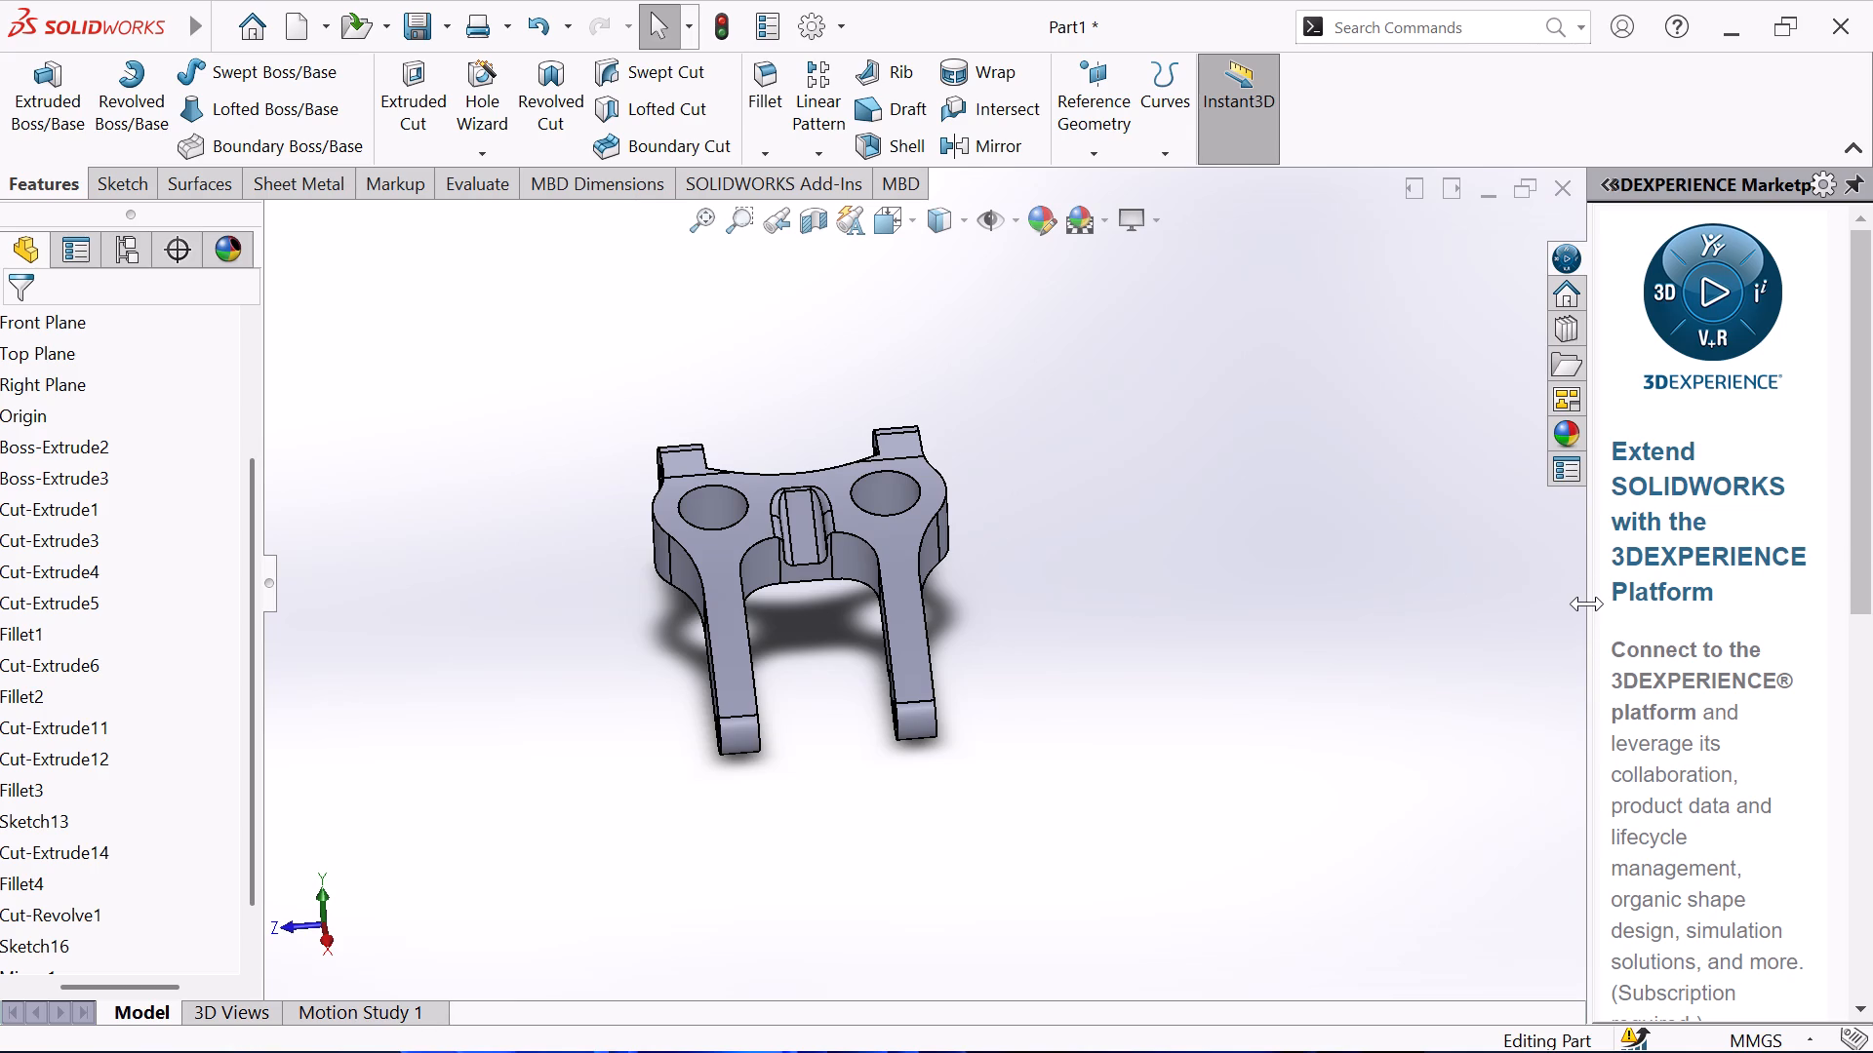
drag(1589, 602, 1872, 654)
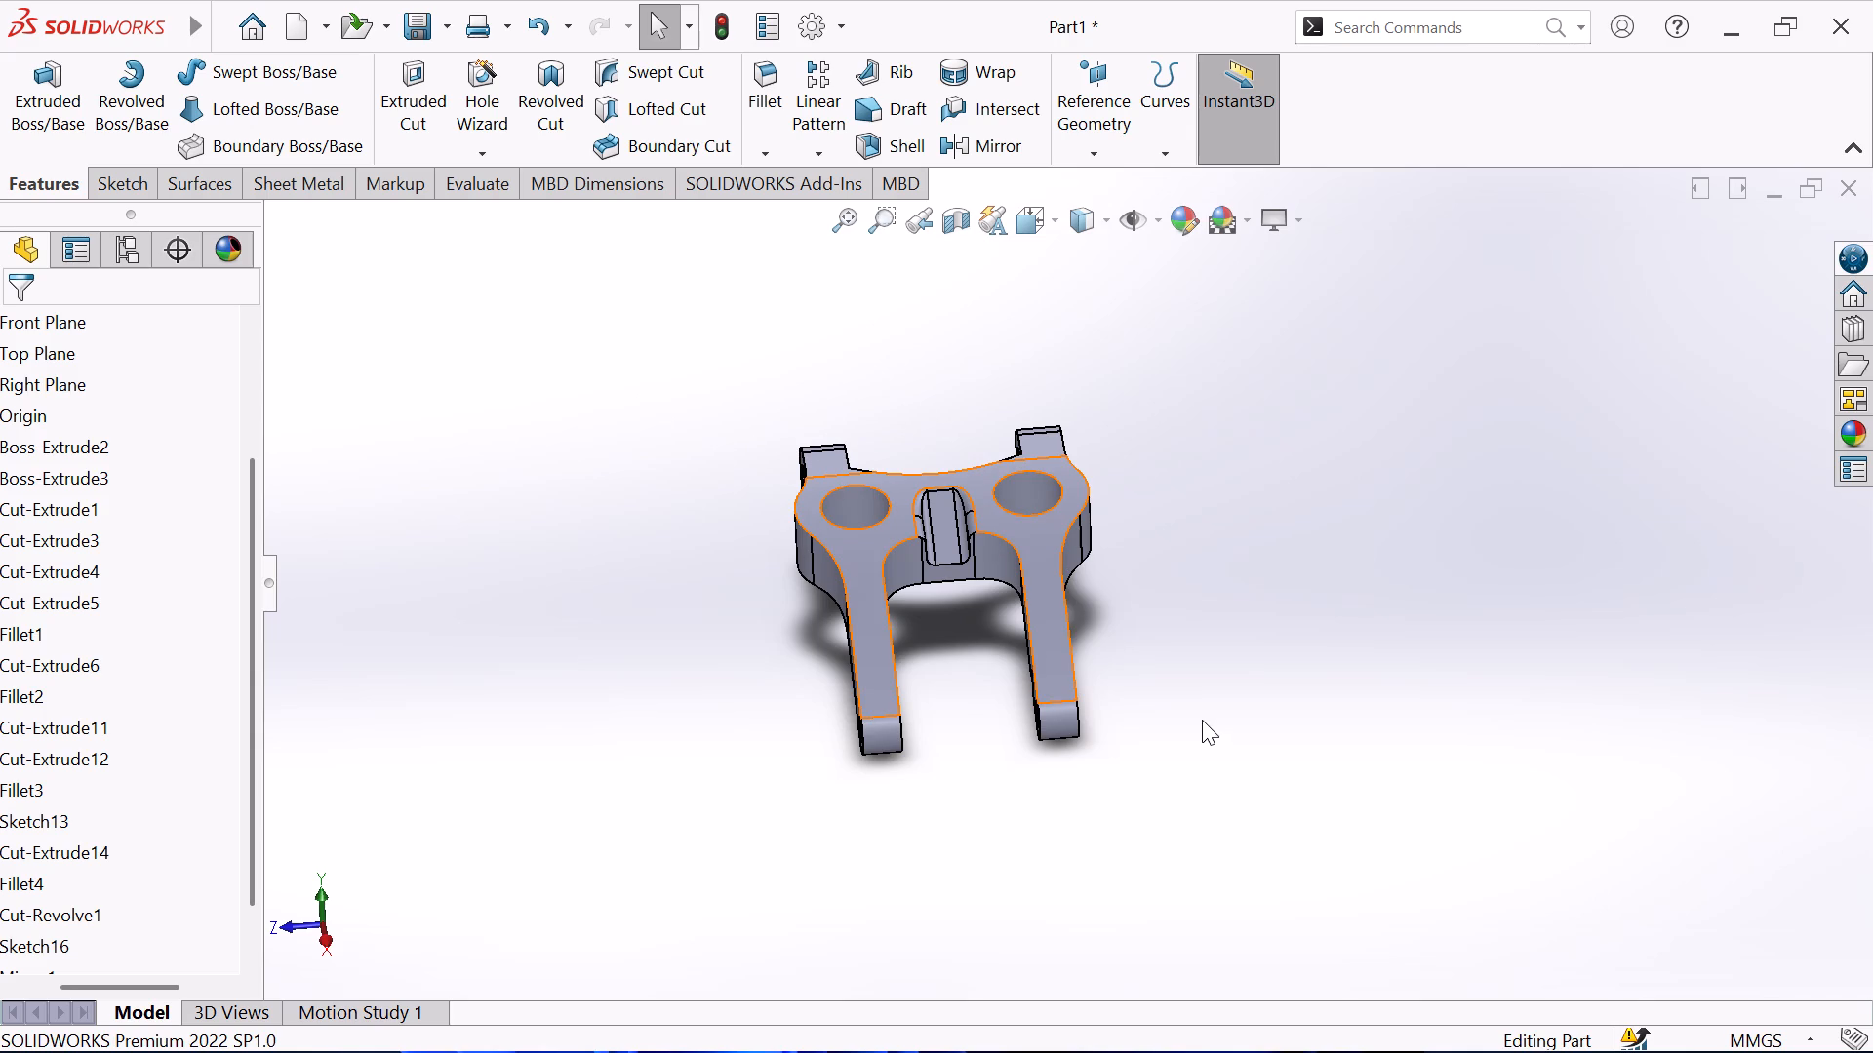
Examine the lever's underside and return it to the isometric view.
key(ctrl+7)
key(ctrl+7)
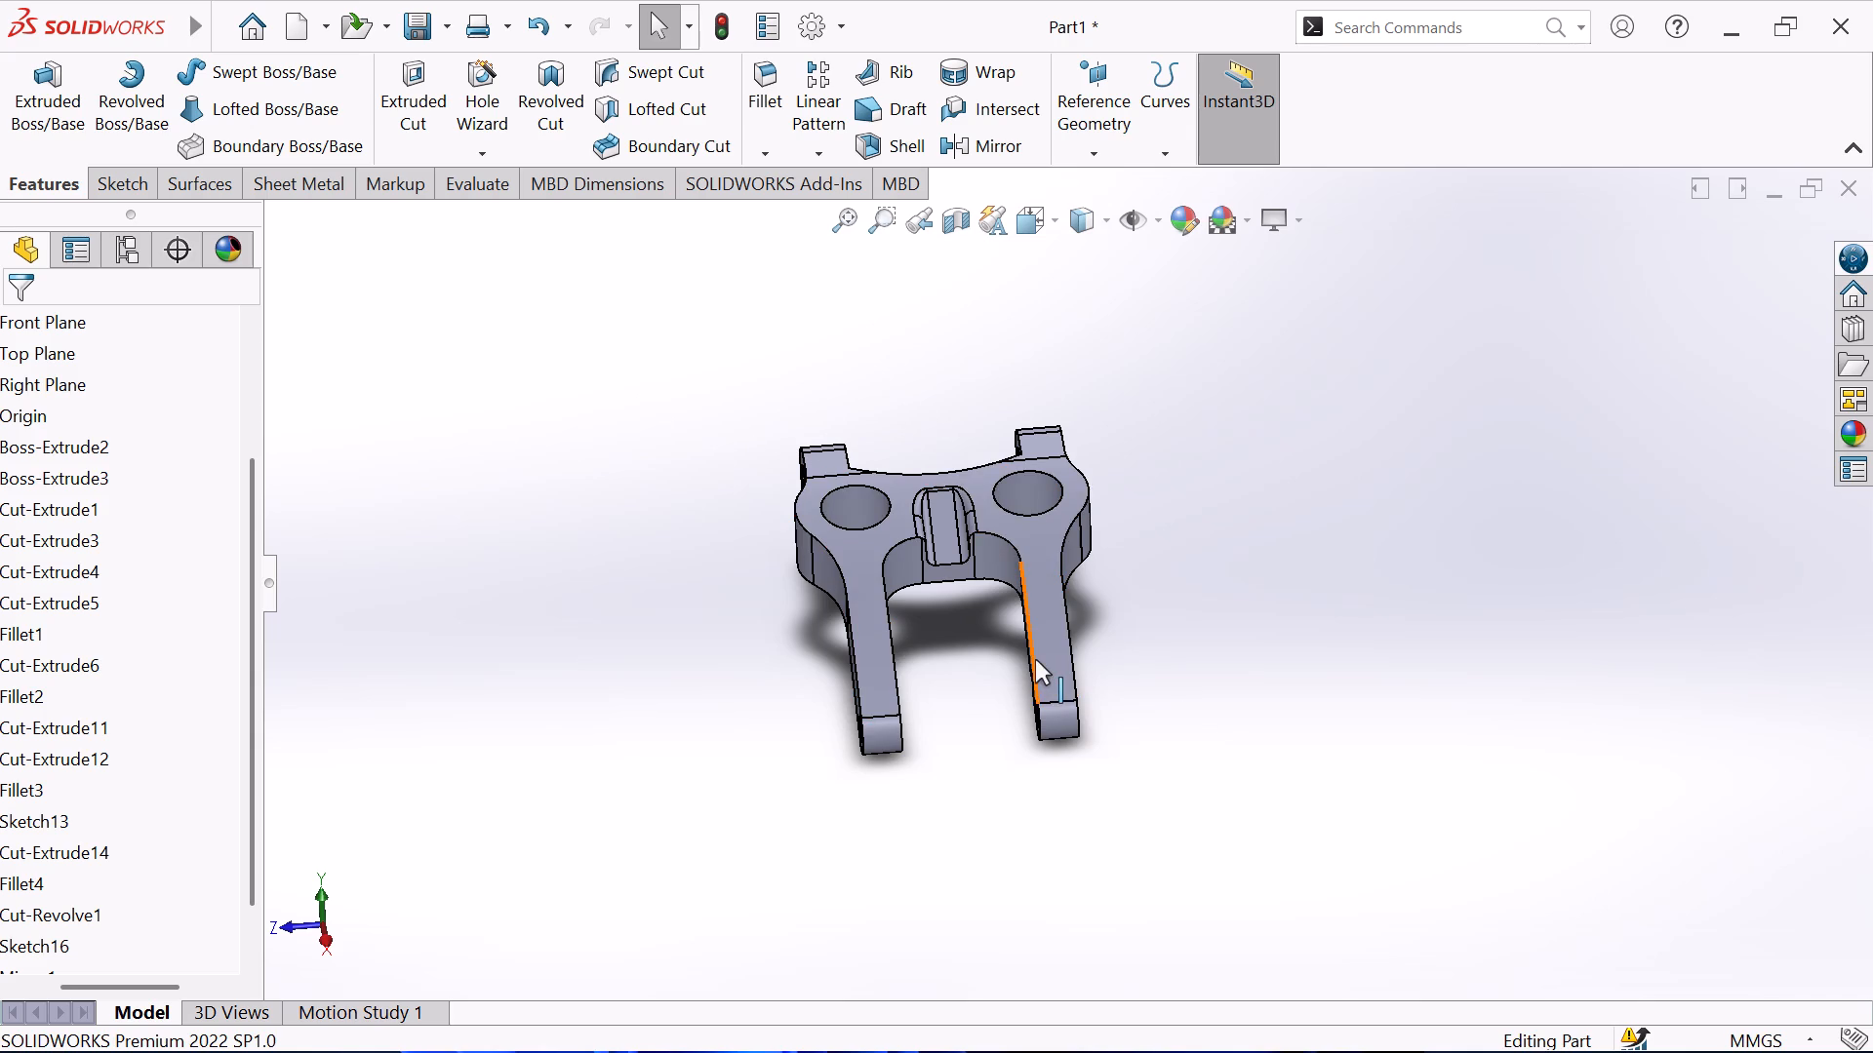
scroll(1035, 659, down, 1)
middle_drag(952, 632, 1057, 350)
scroll(1057, 350, up, 1)
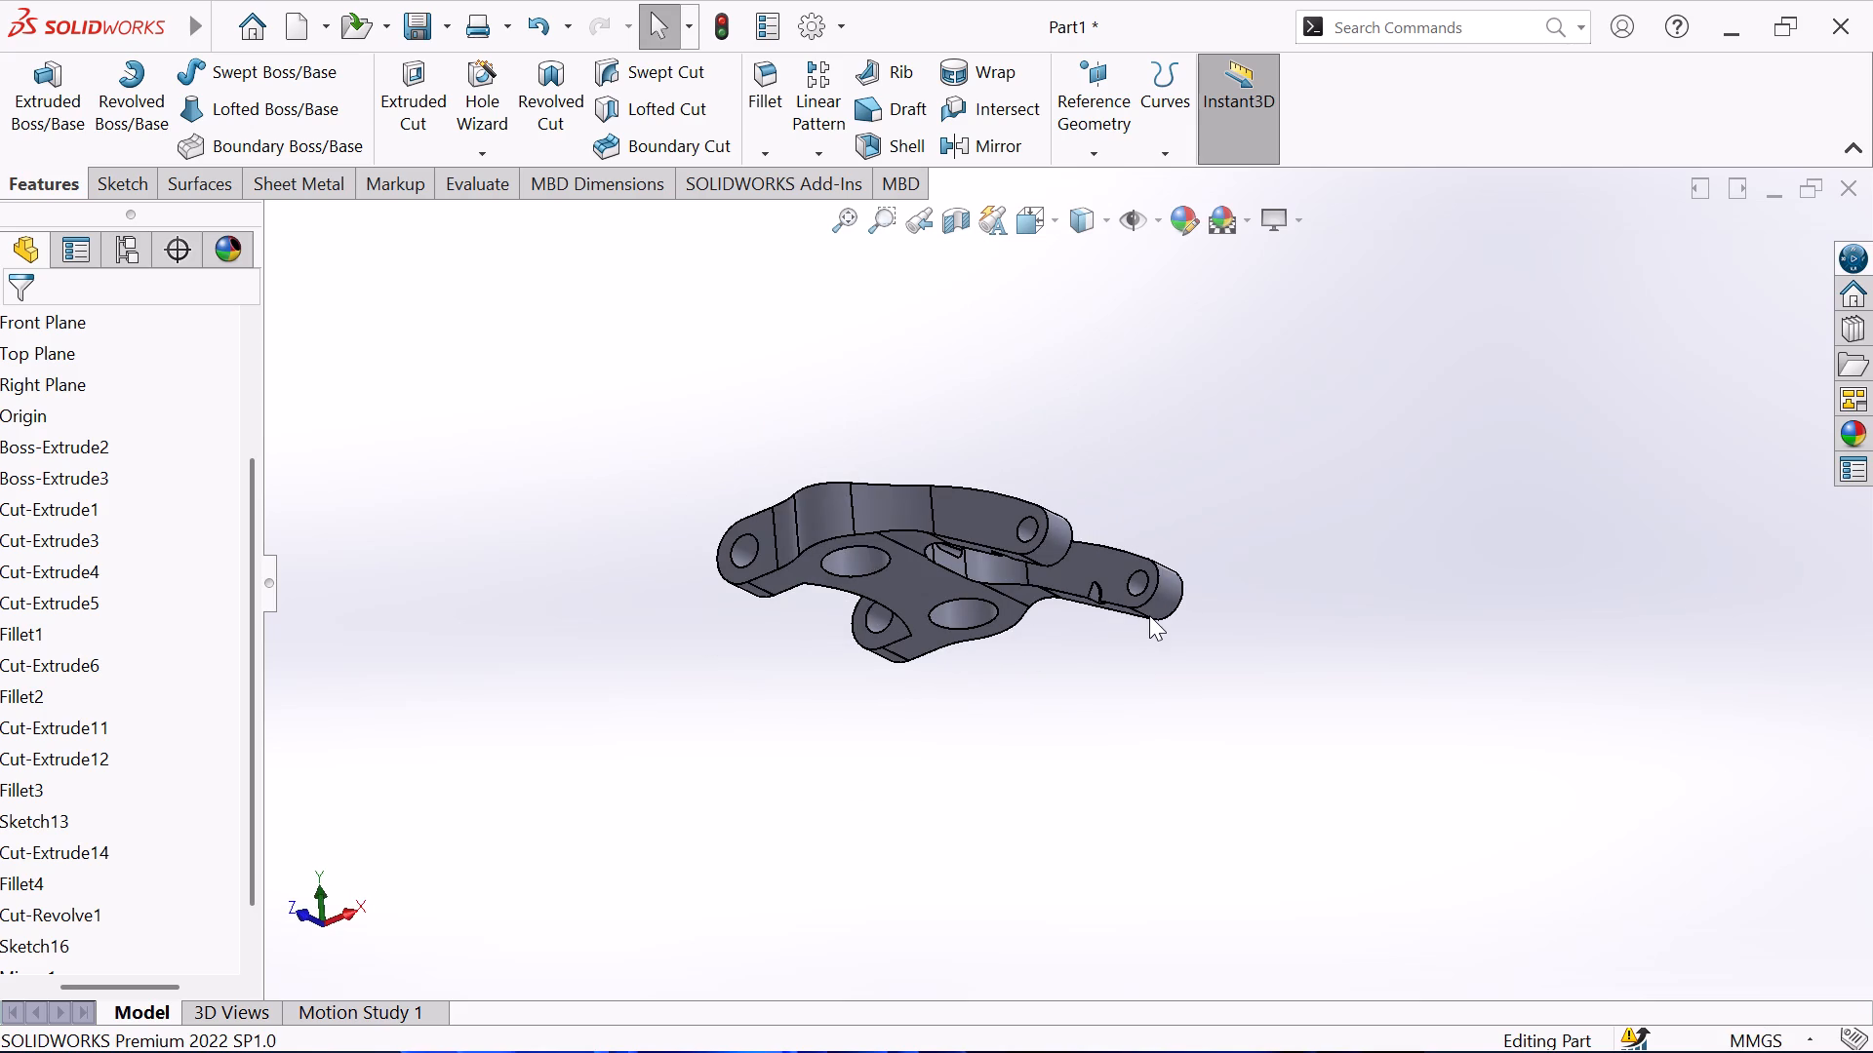
key(ctrl+7)
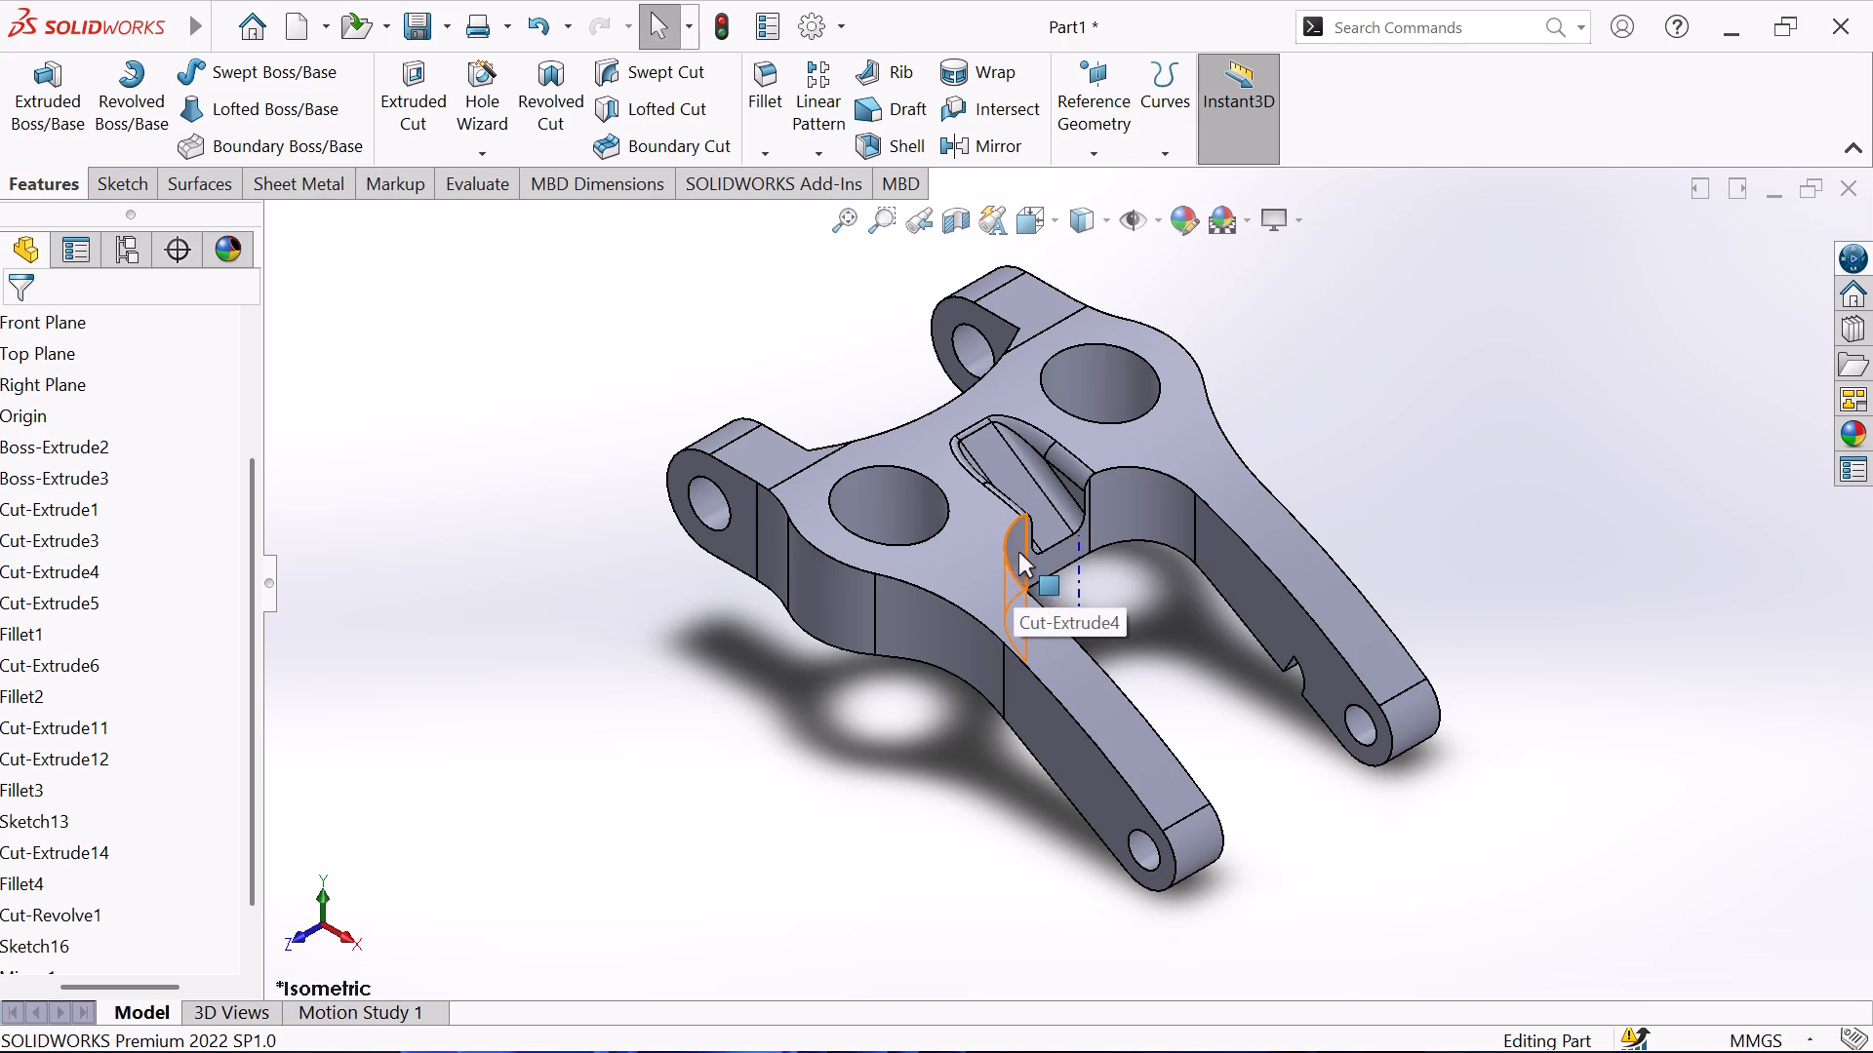
Examine the lever's central slot, top face and fork arms close up in isometric view.
scroll(1062, 476, down, 2)
scroll(1231, 572, down, 1)
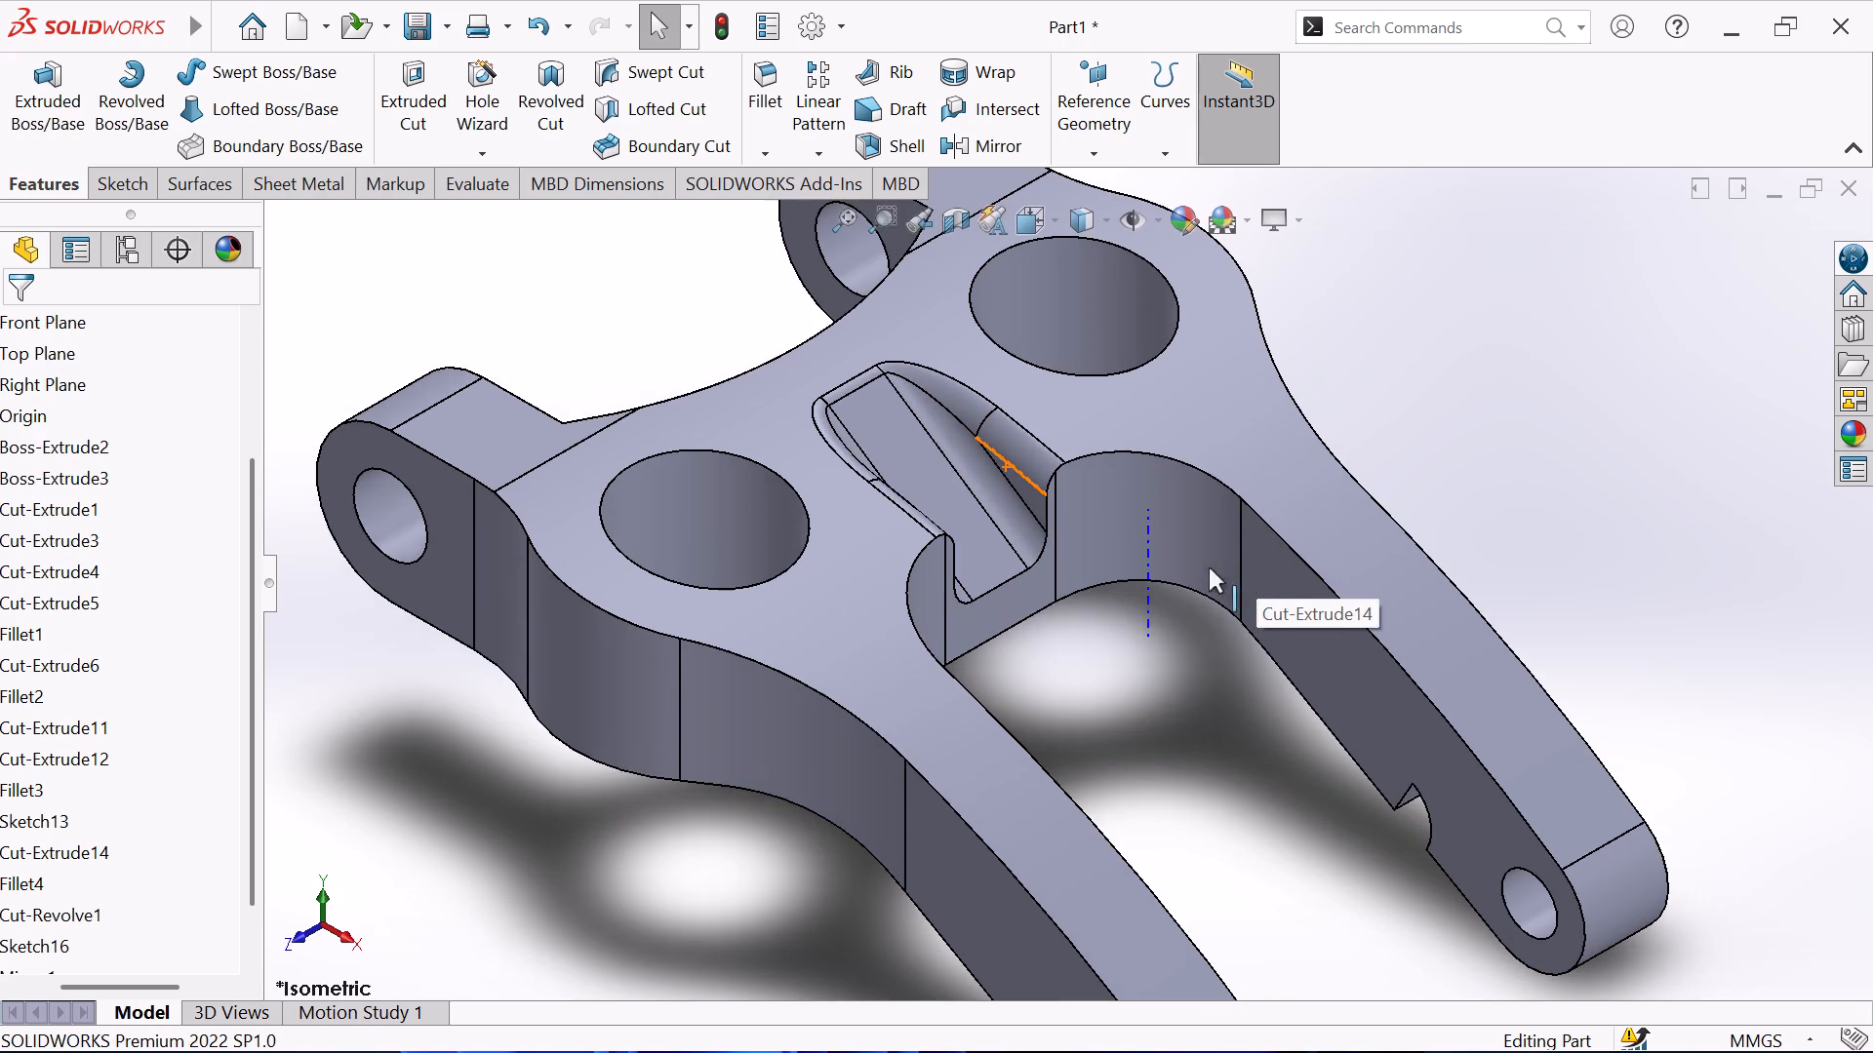
scroll(1138, 542, down, 1)
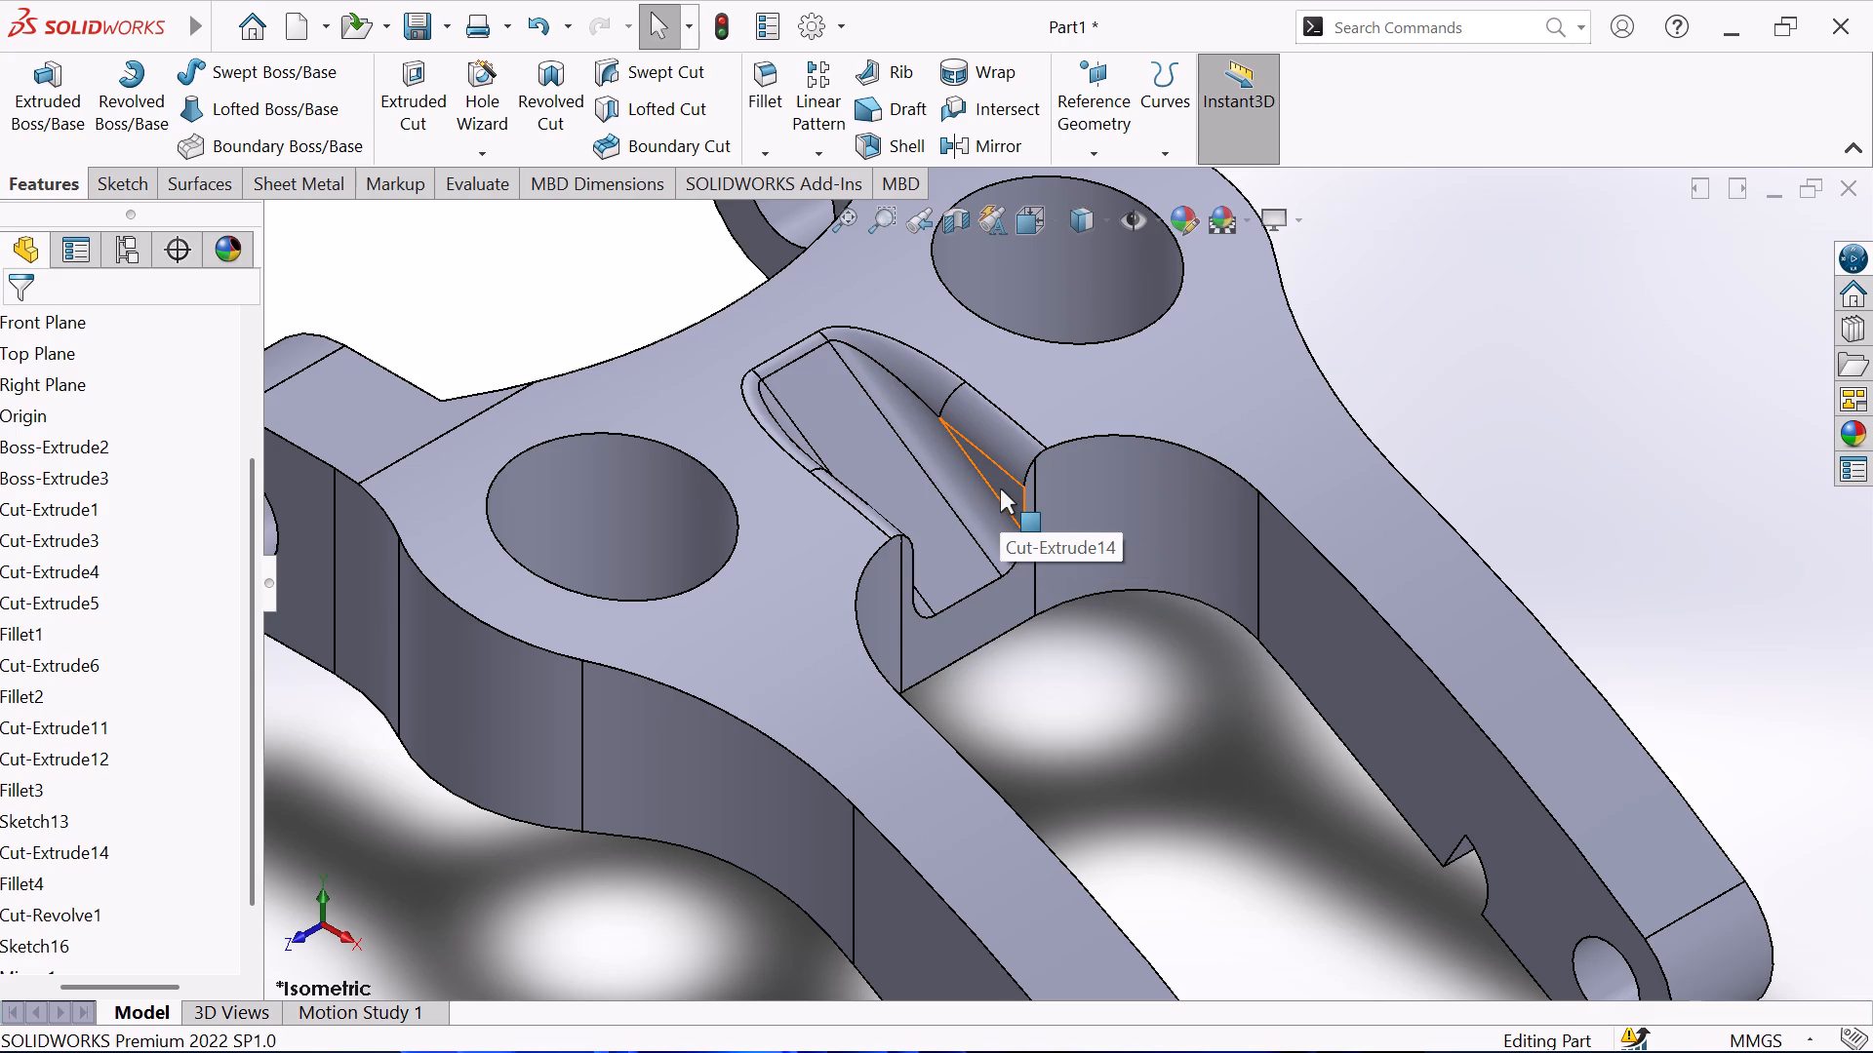
scroll(1007, 487, up, 1)
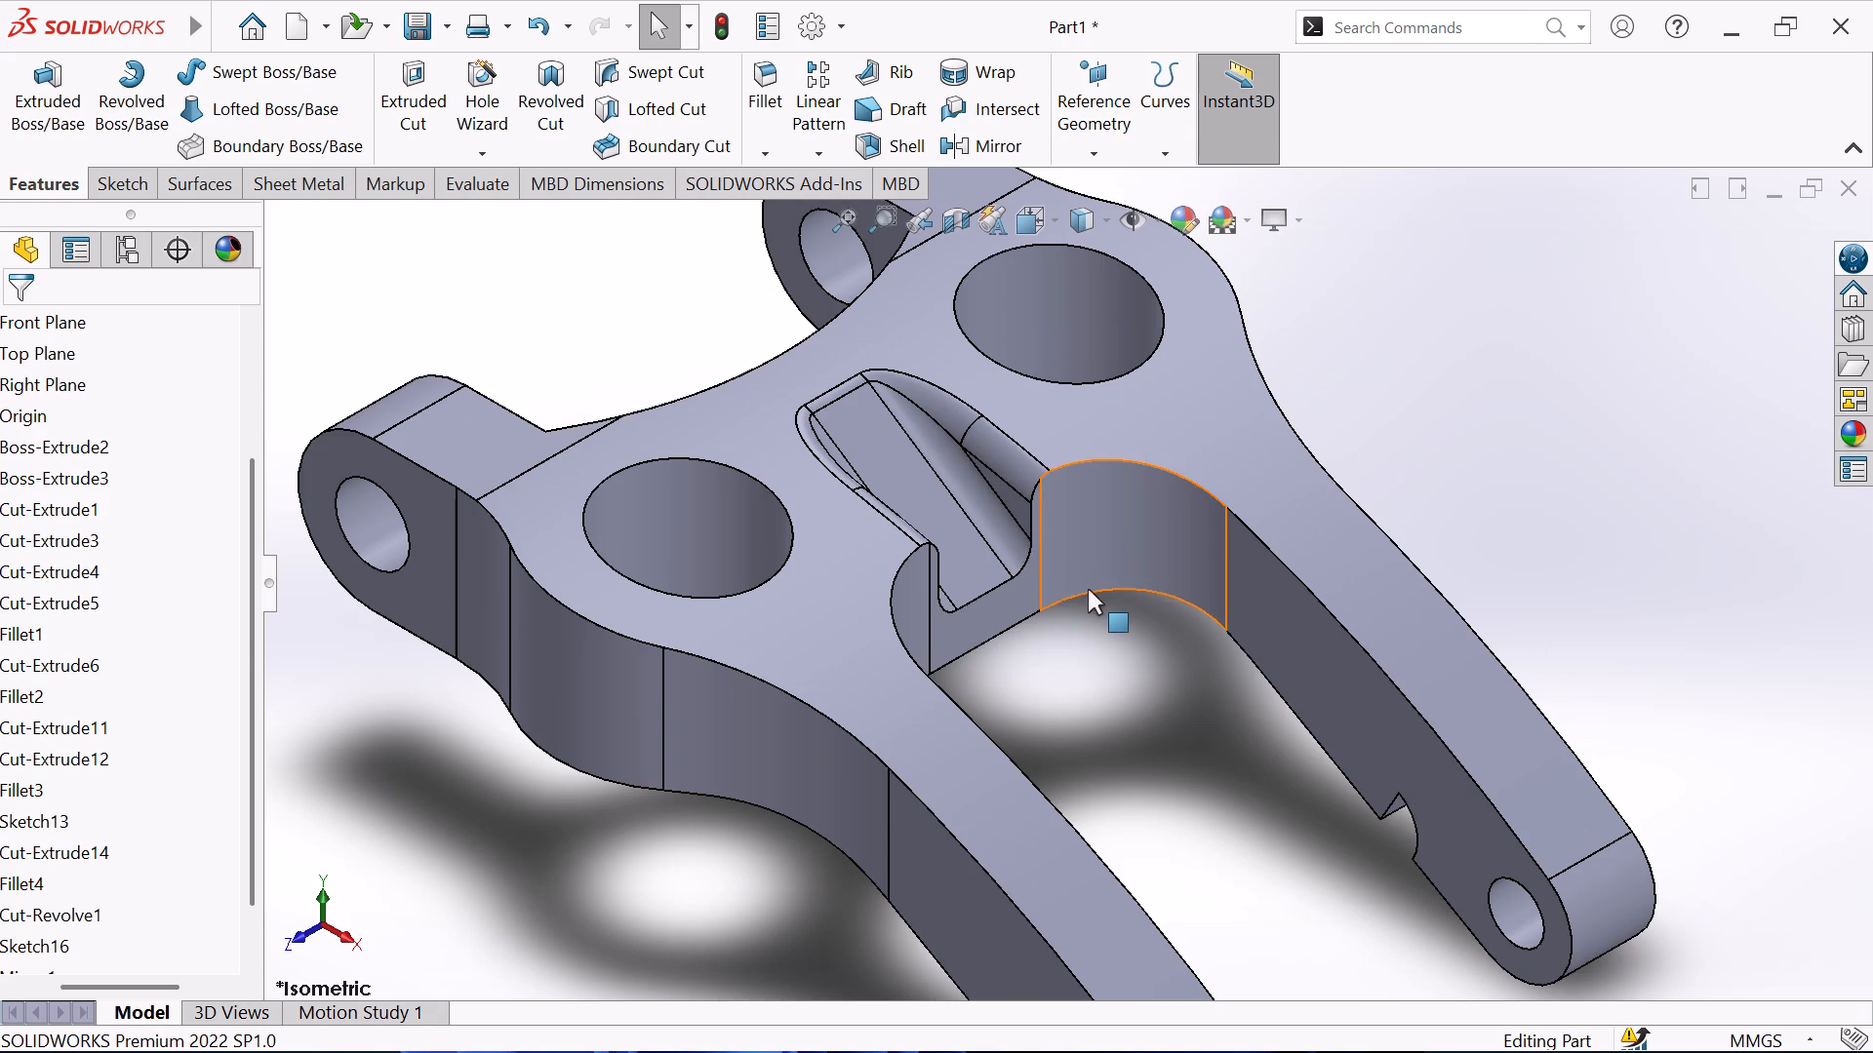
scroll(1088, 588, up, 3)
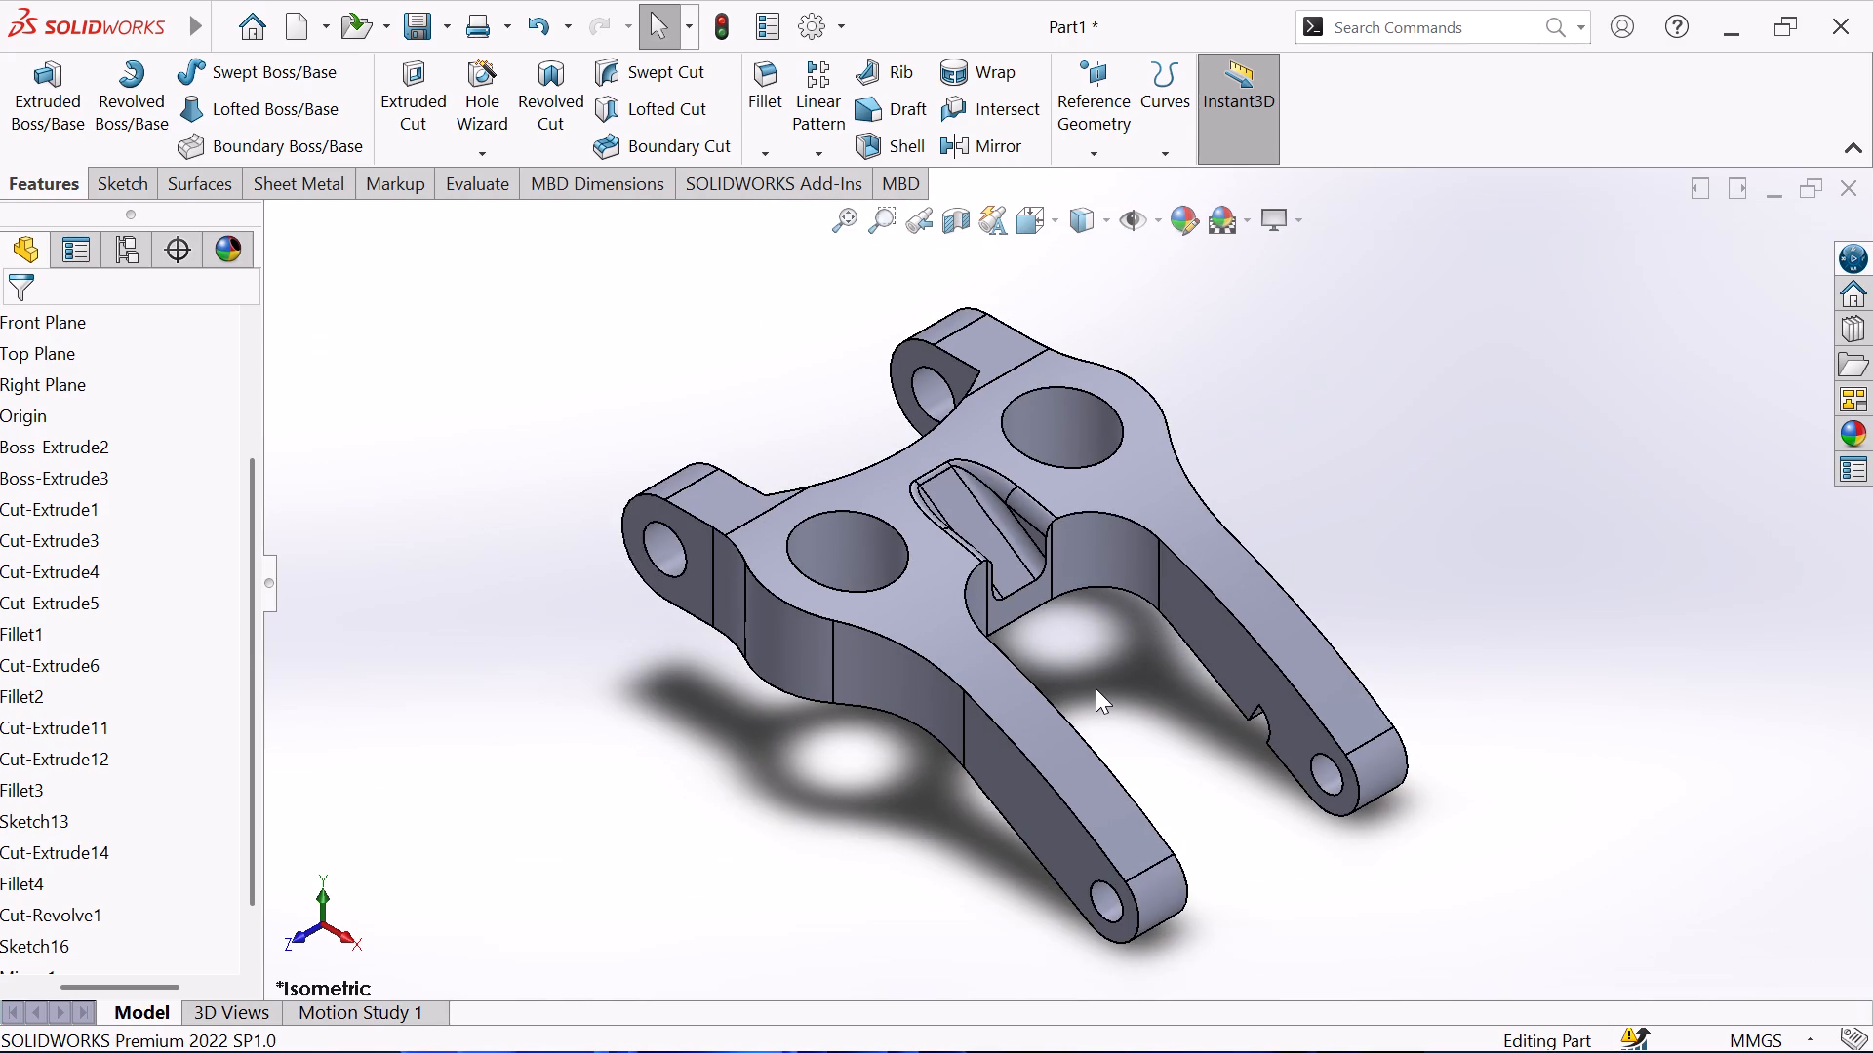
scroll(1096, 682, up, 2)
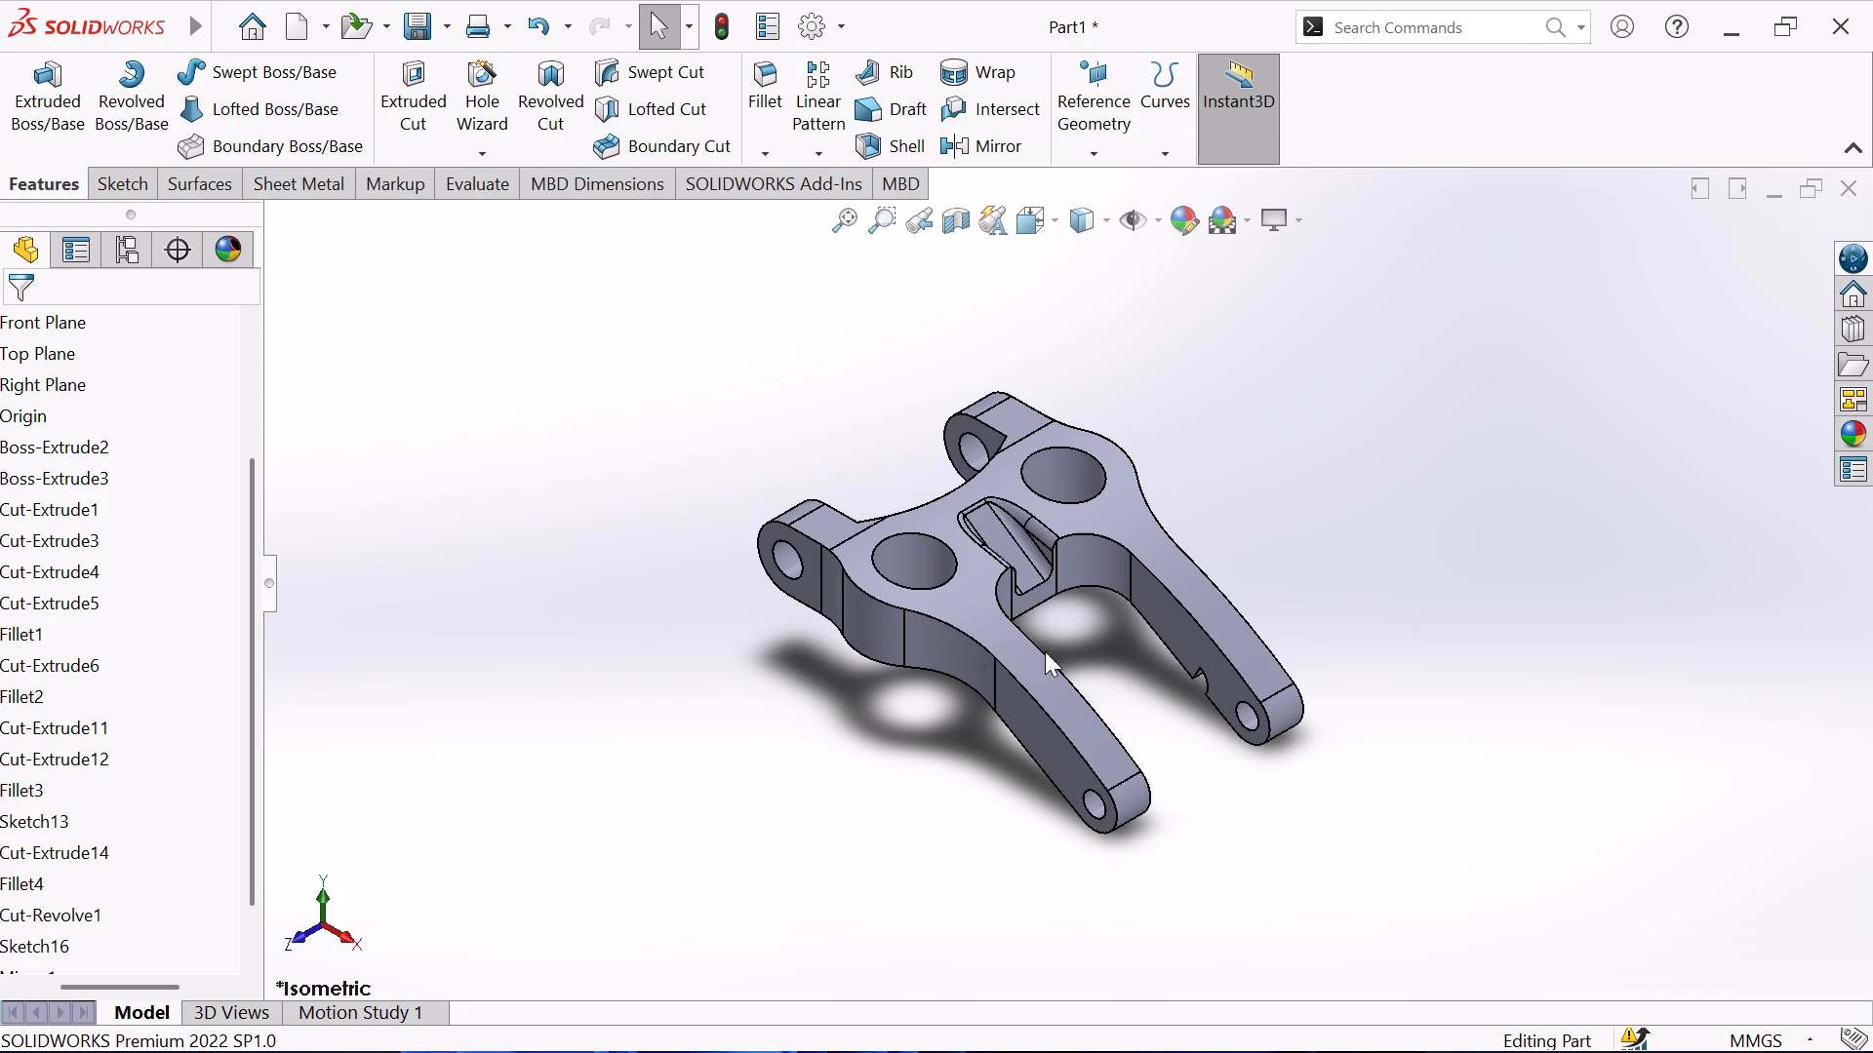
scroll(1136, 662, down, 1)
scroll(1077, 577, down, 1)
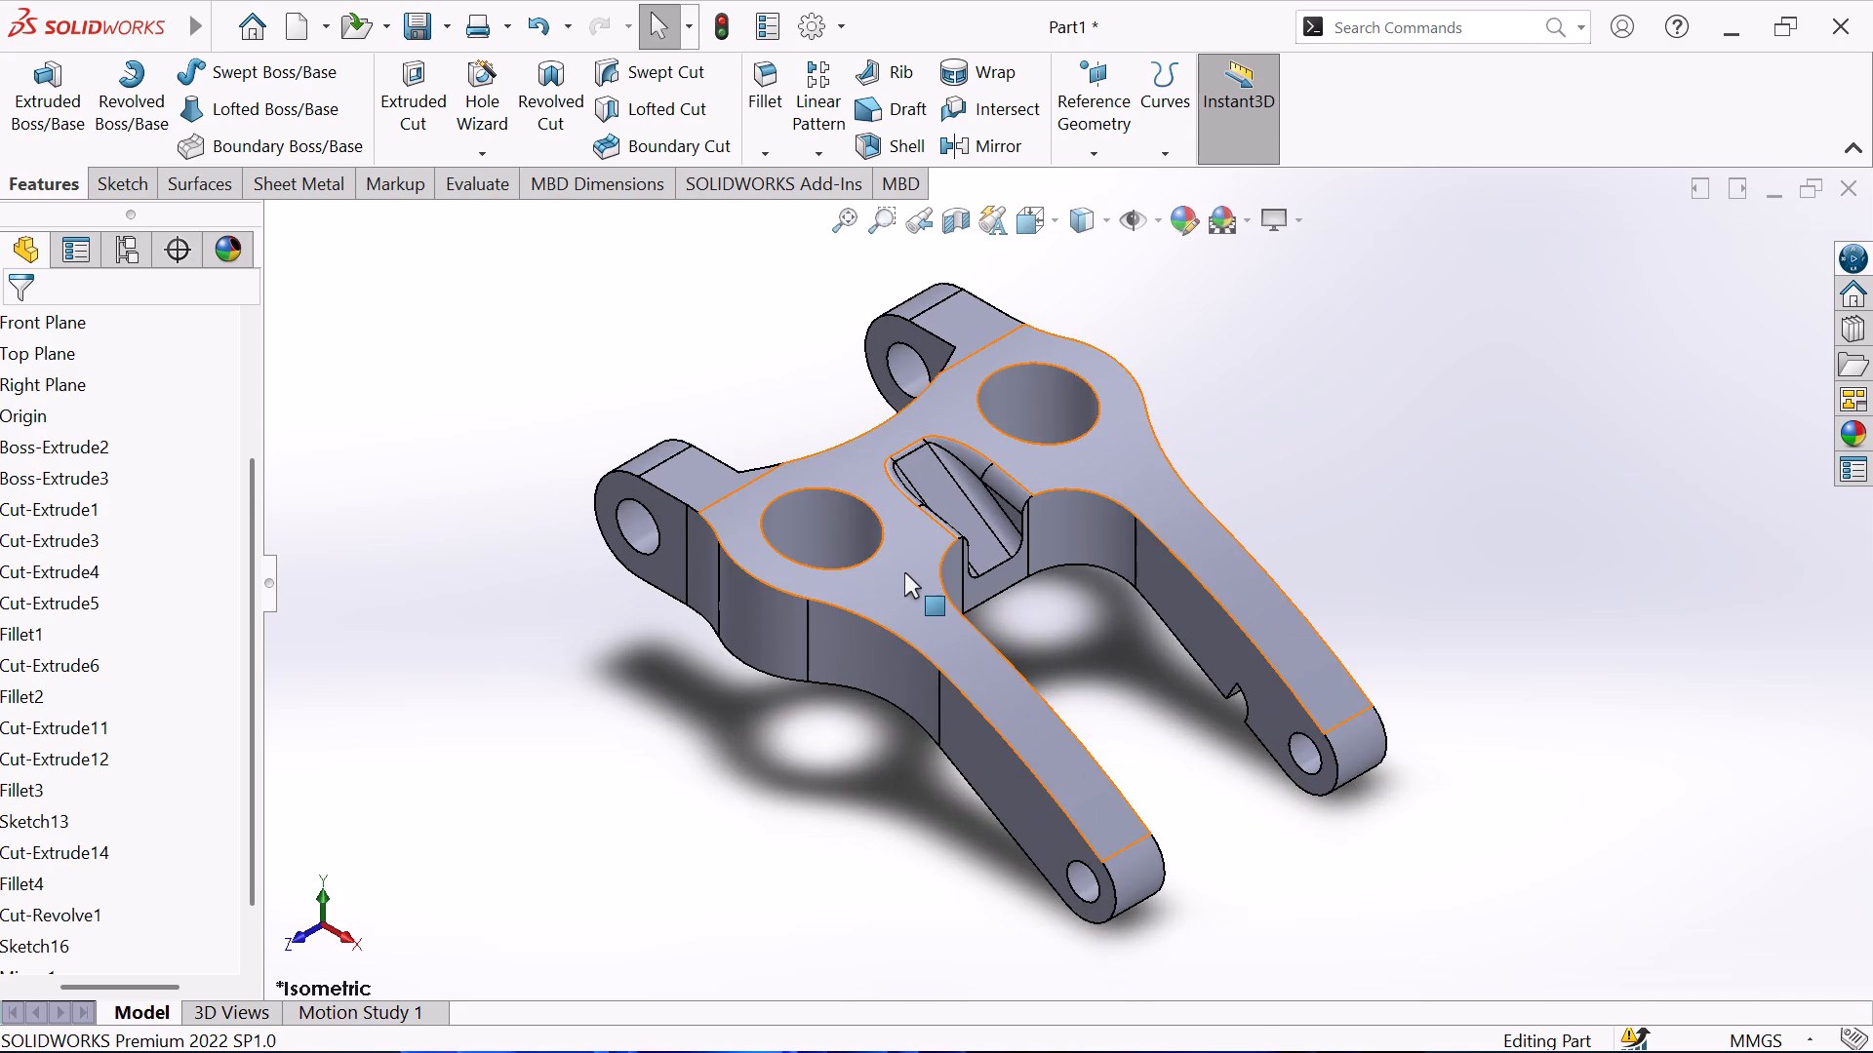
scroll(904, 568, down, 1)
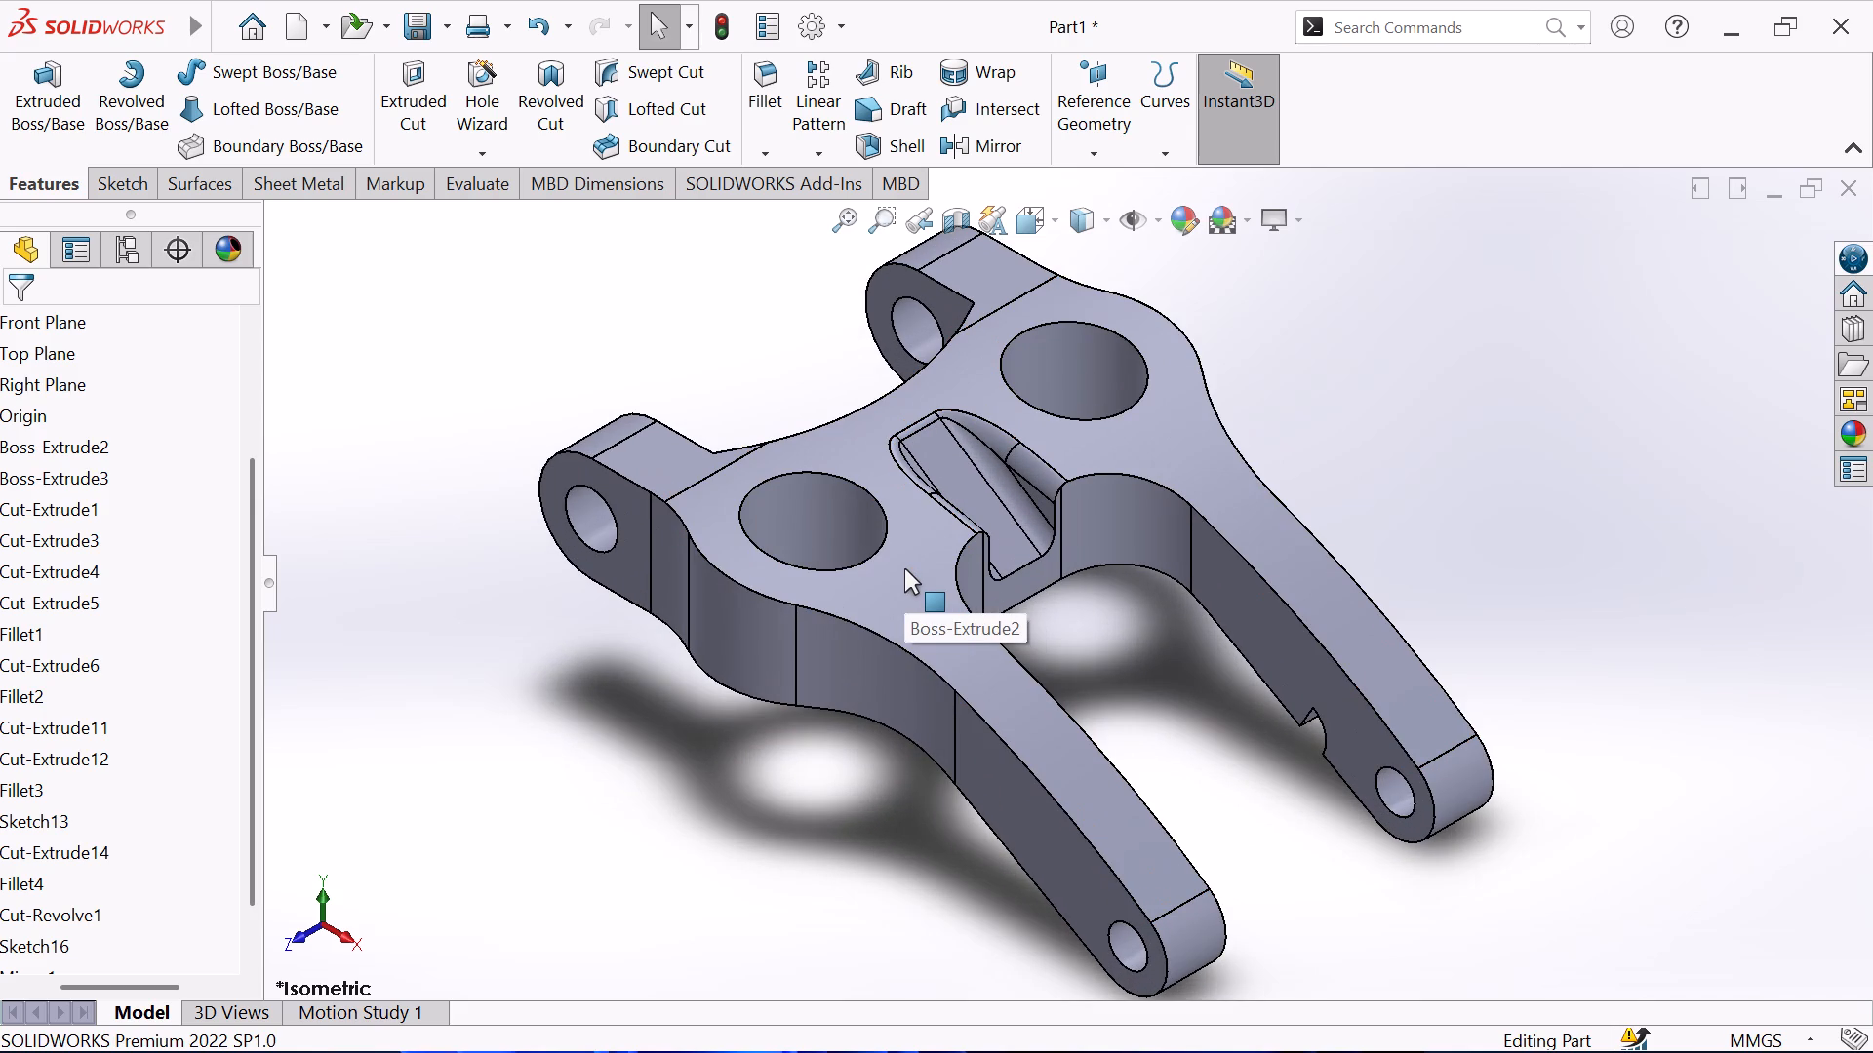
scroll(904, 568, down, 1)
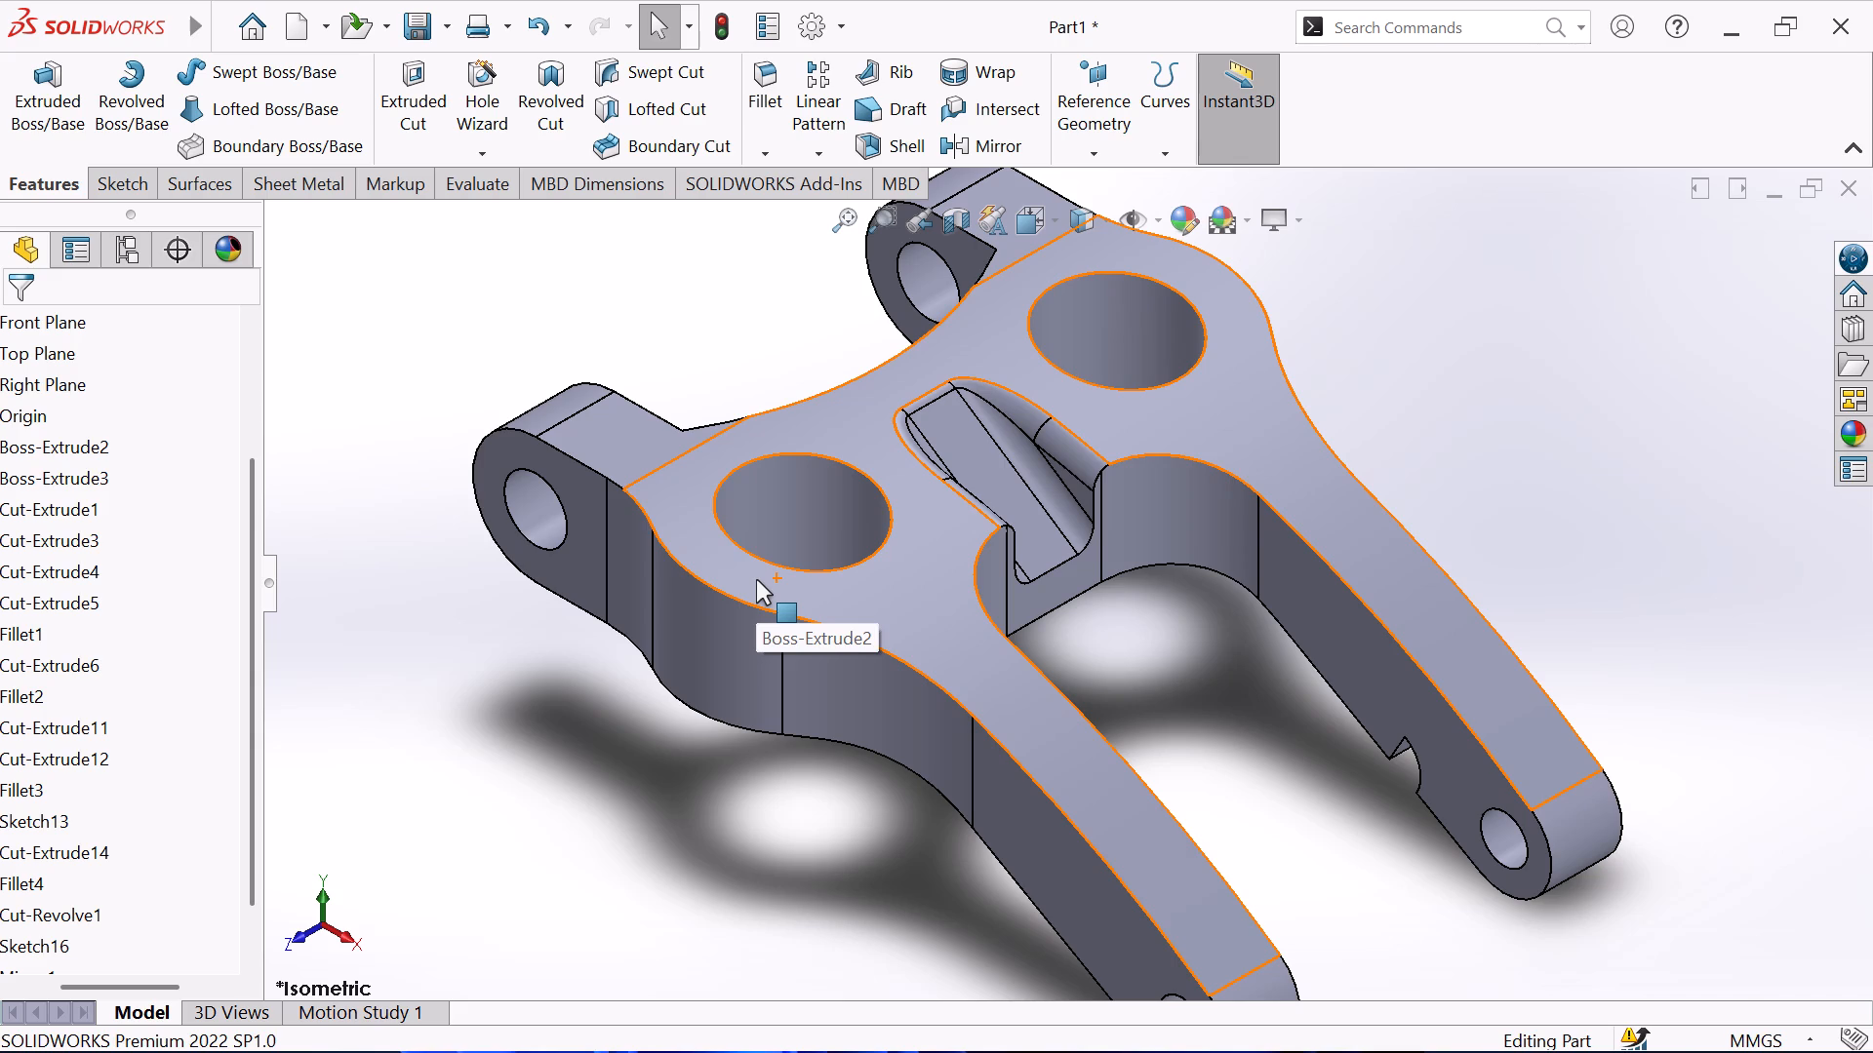
click(756, 579)
click(401, 677)
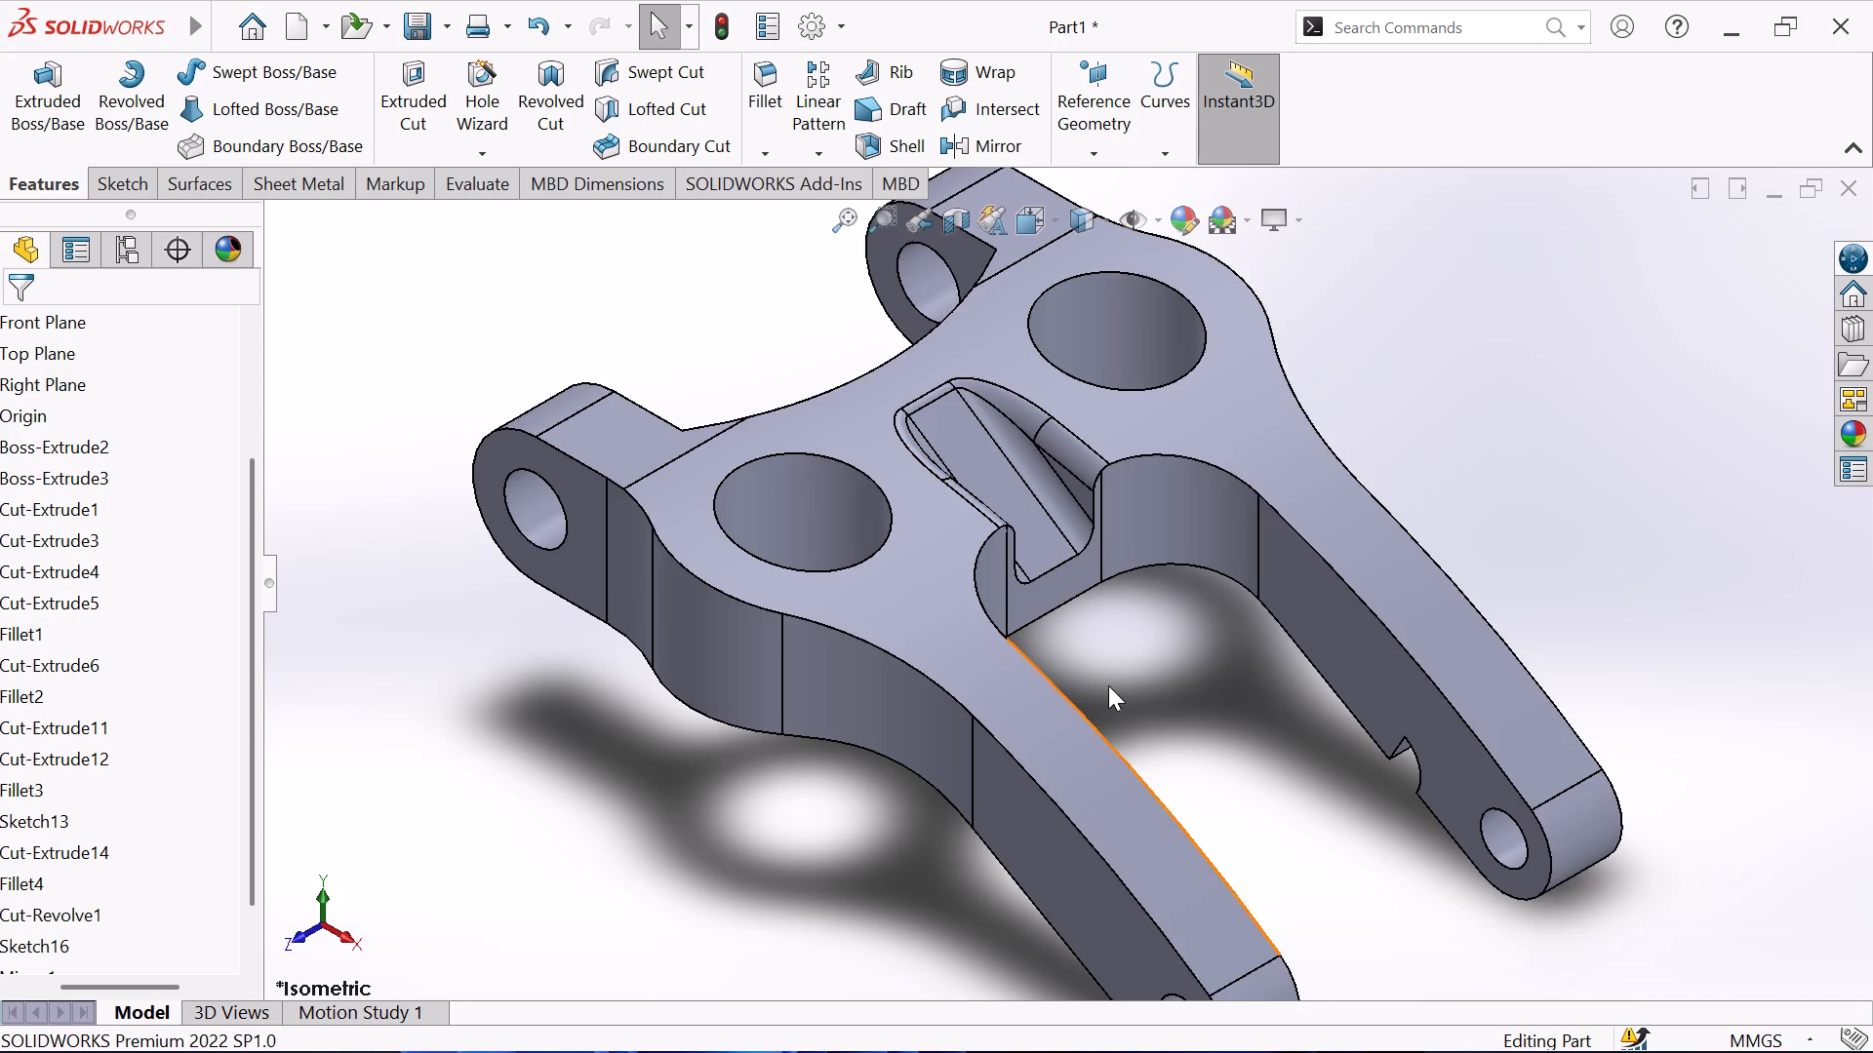
scroll(1108, 685, up, 2)
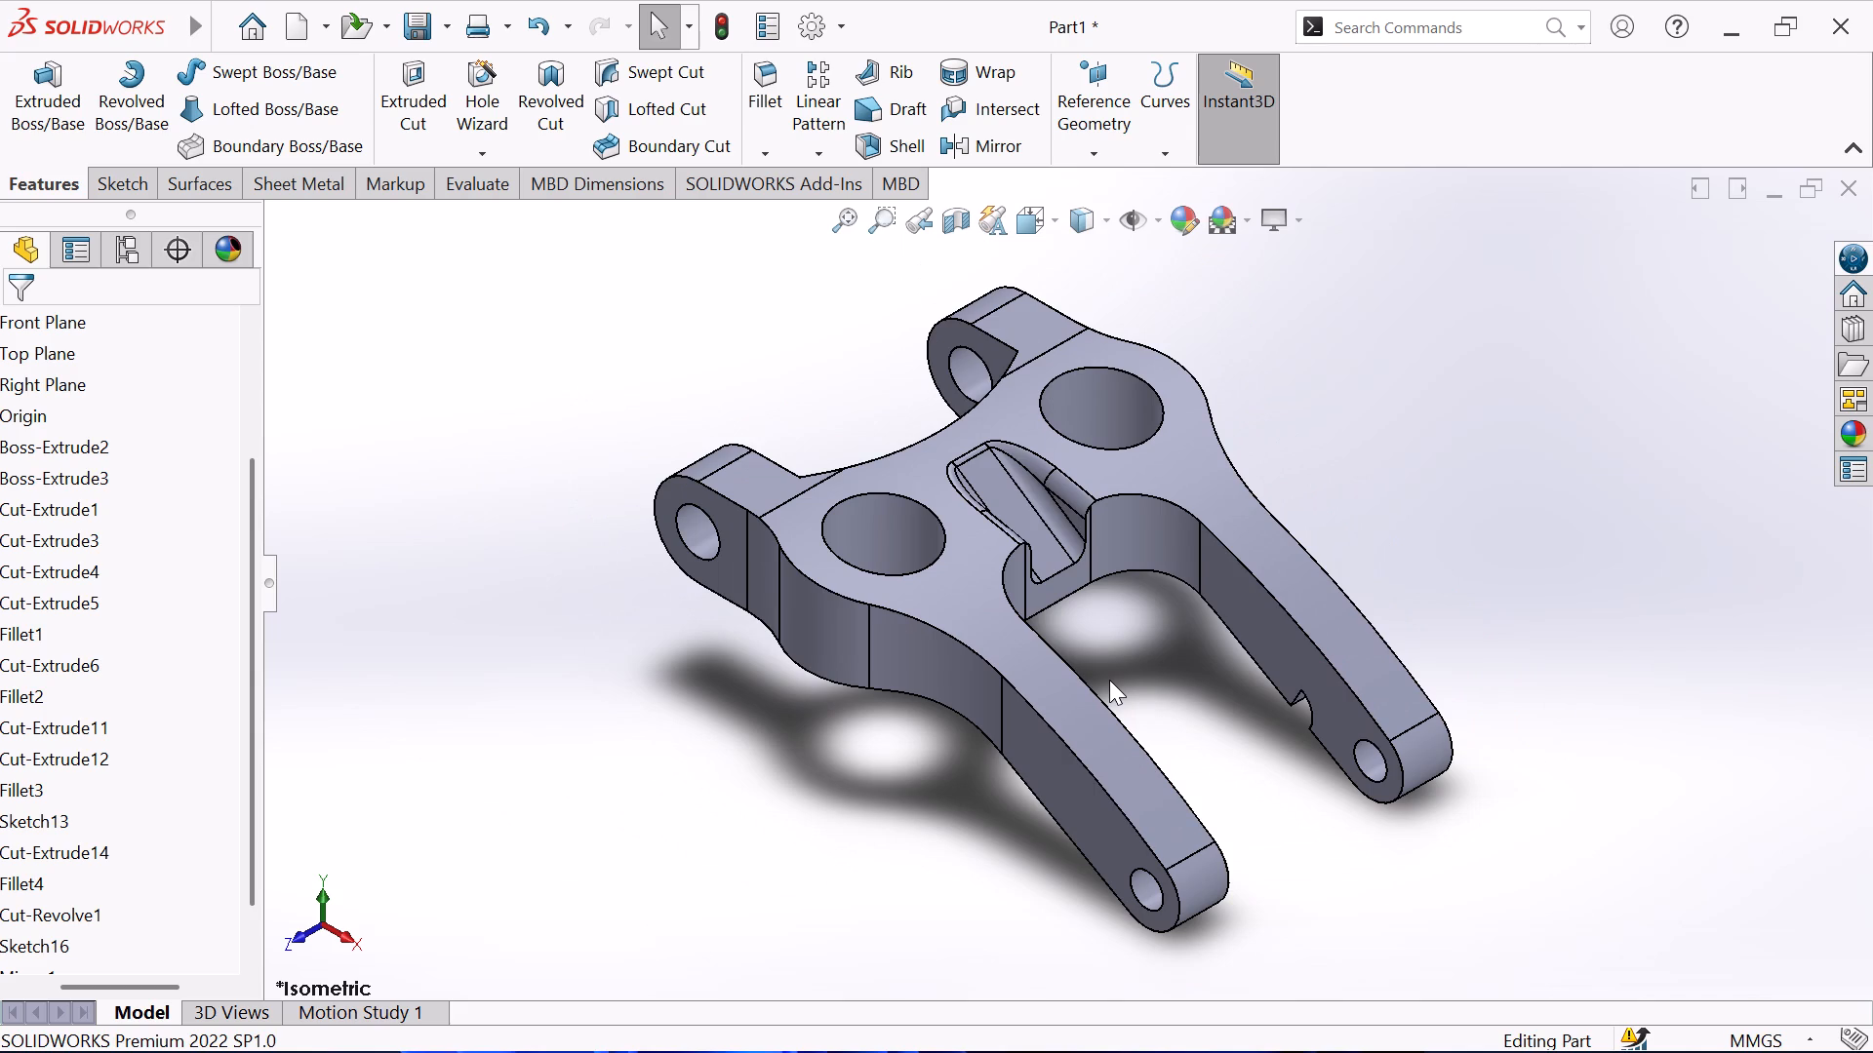
scroll(1112, 678, down, 1)
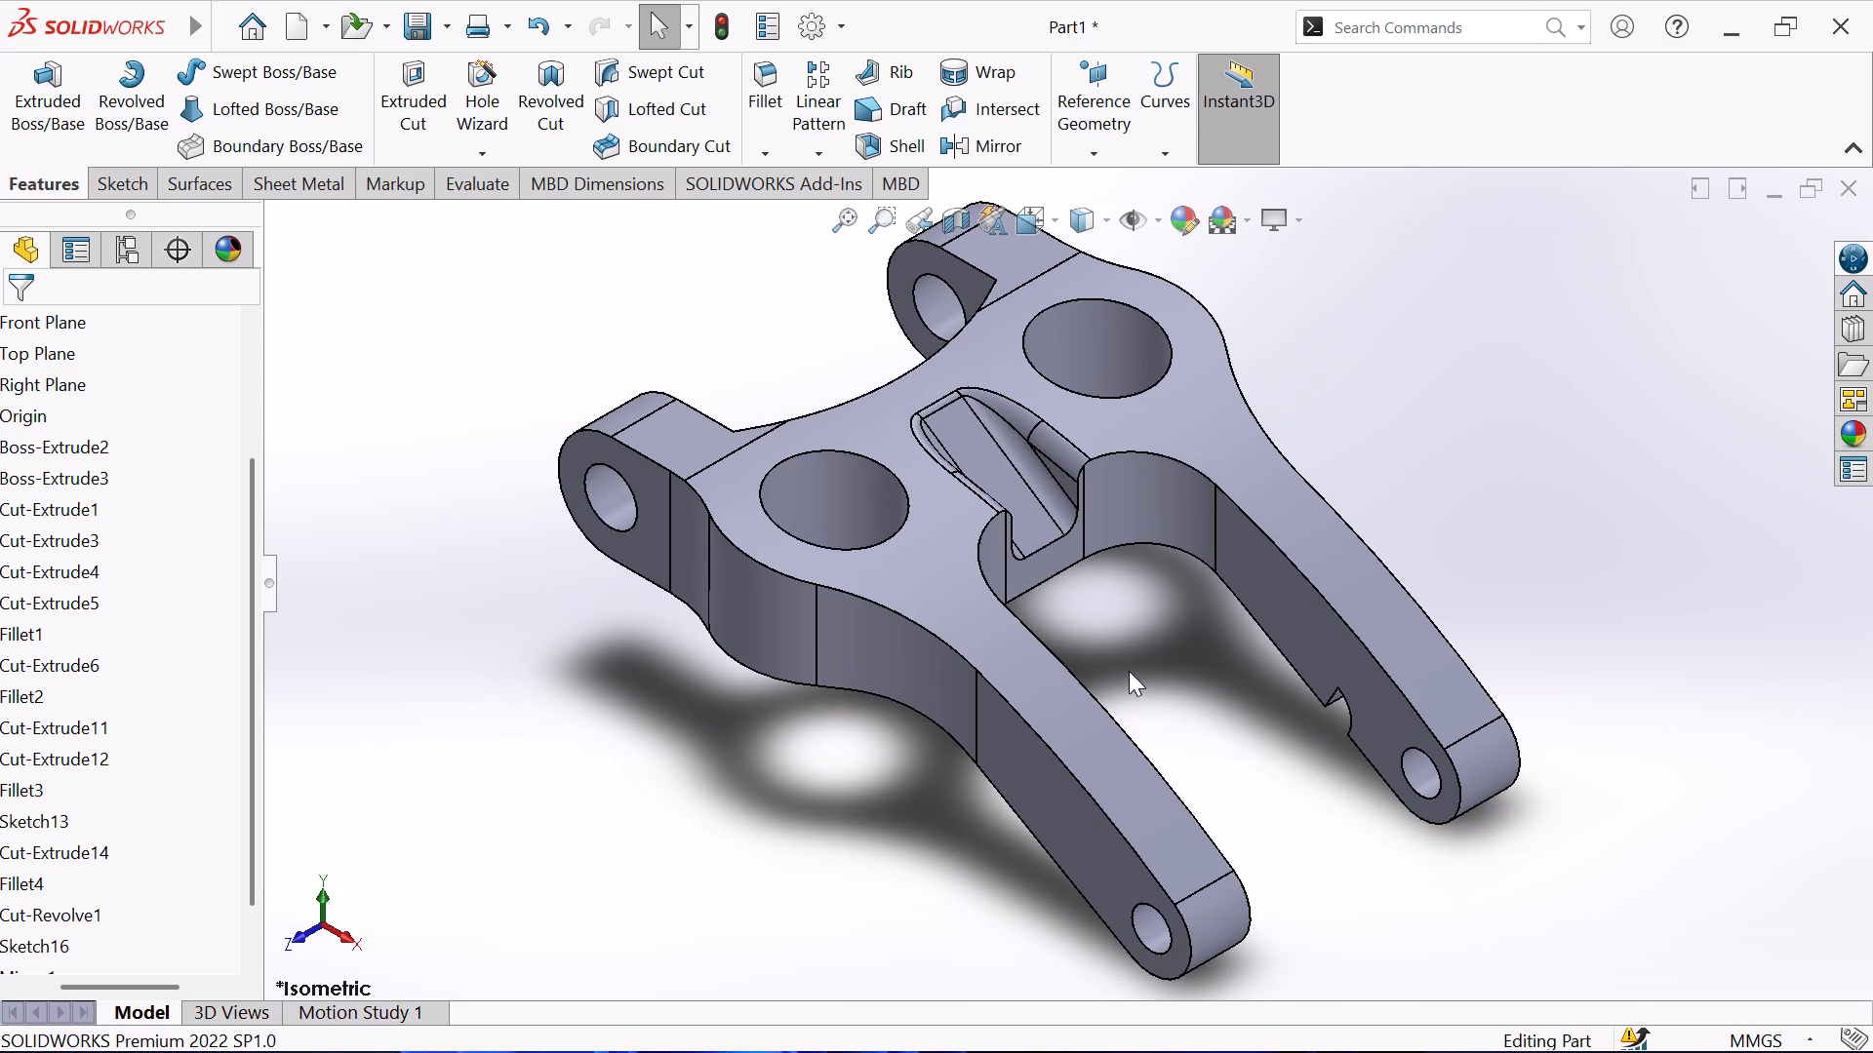
Save the part as "bike rear lever" in the solid modeling folder as a SOLIDWORKS Part.
key(ctrl+s)
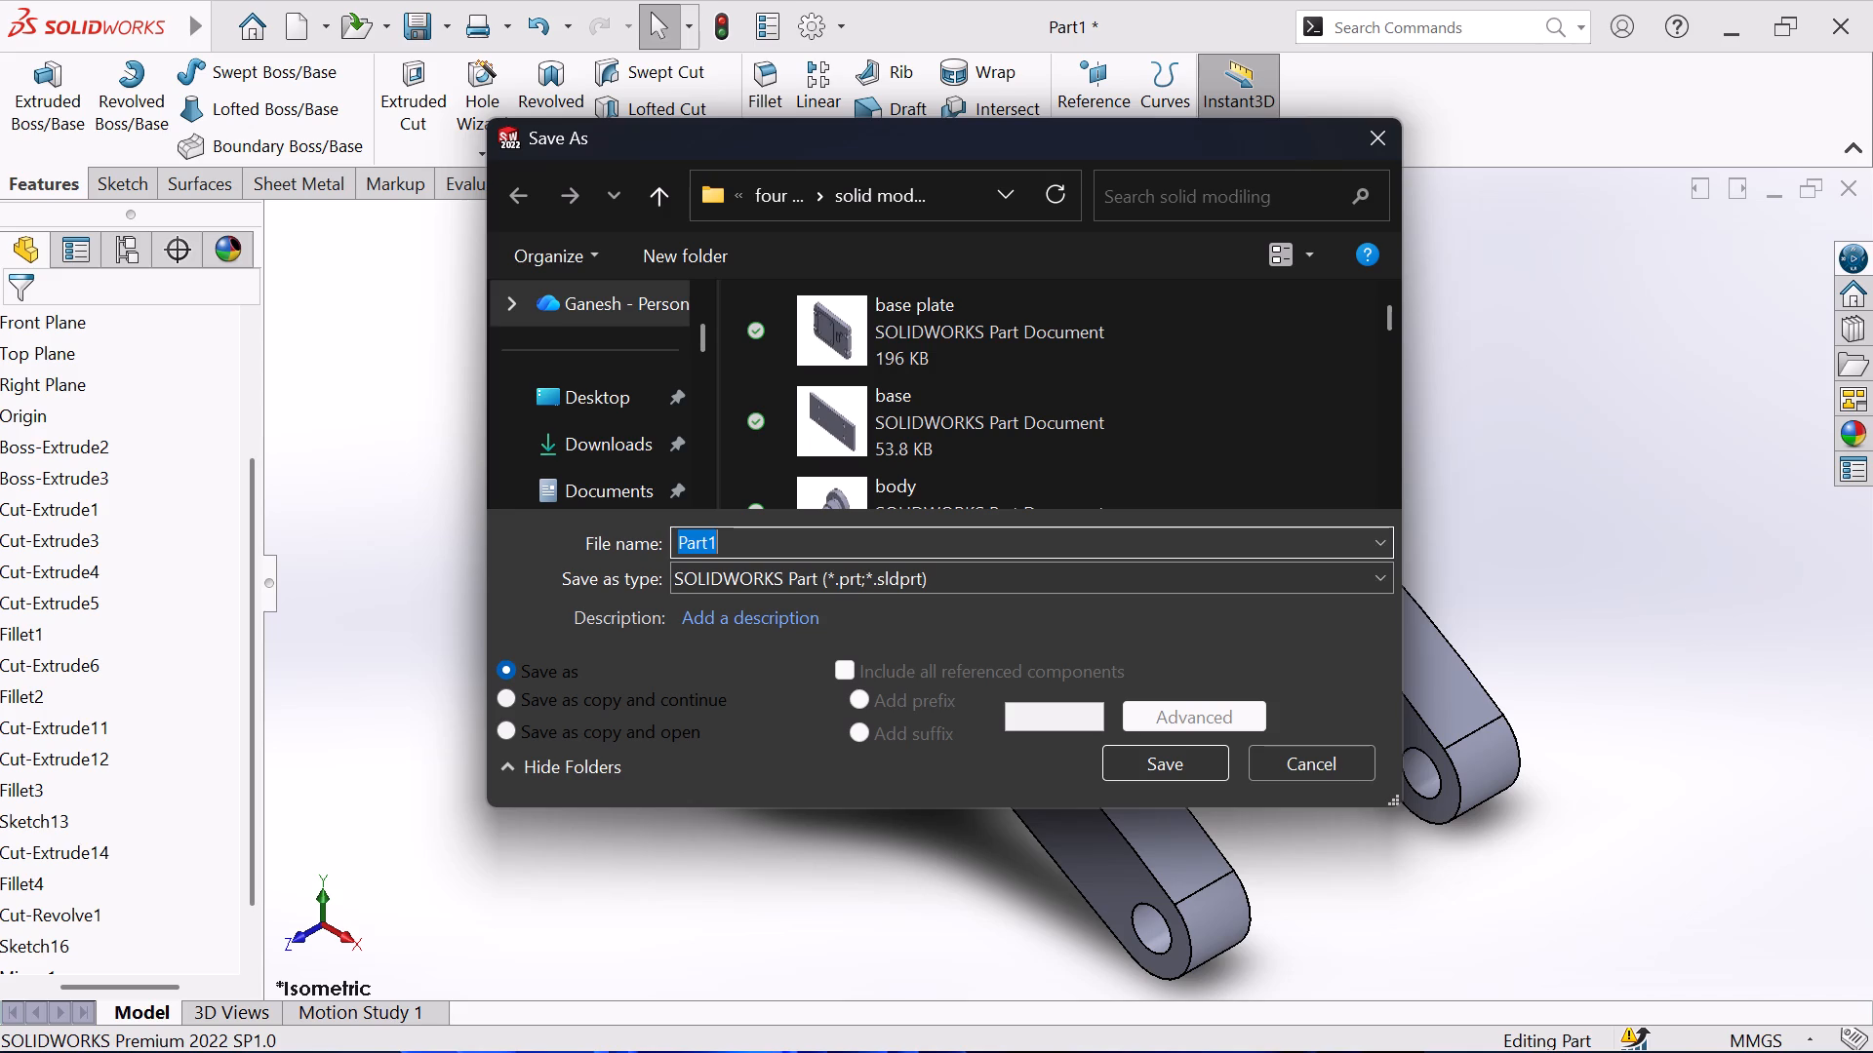
text(bi)
text(ke)
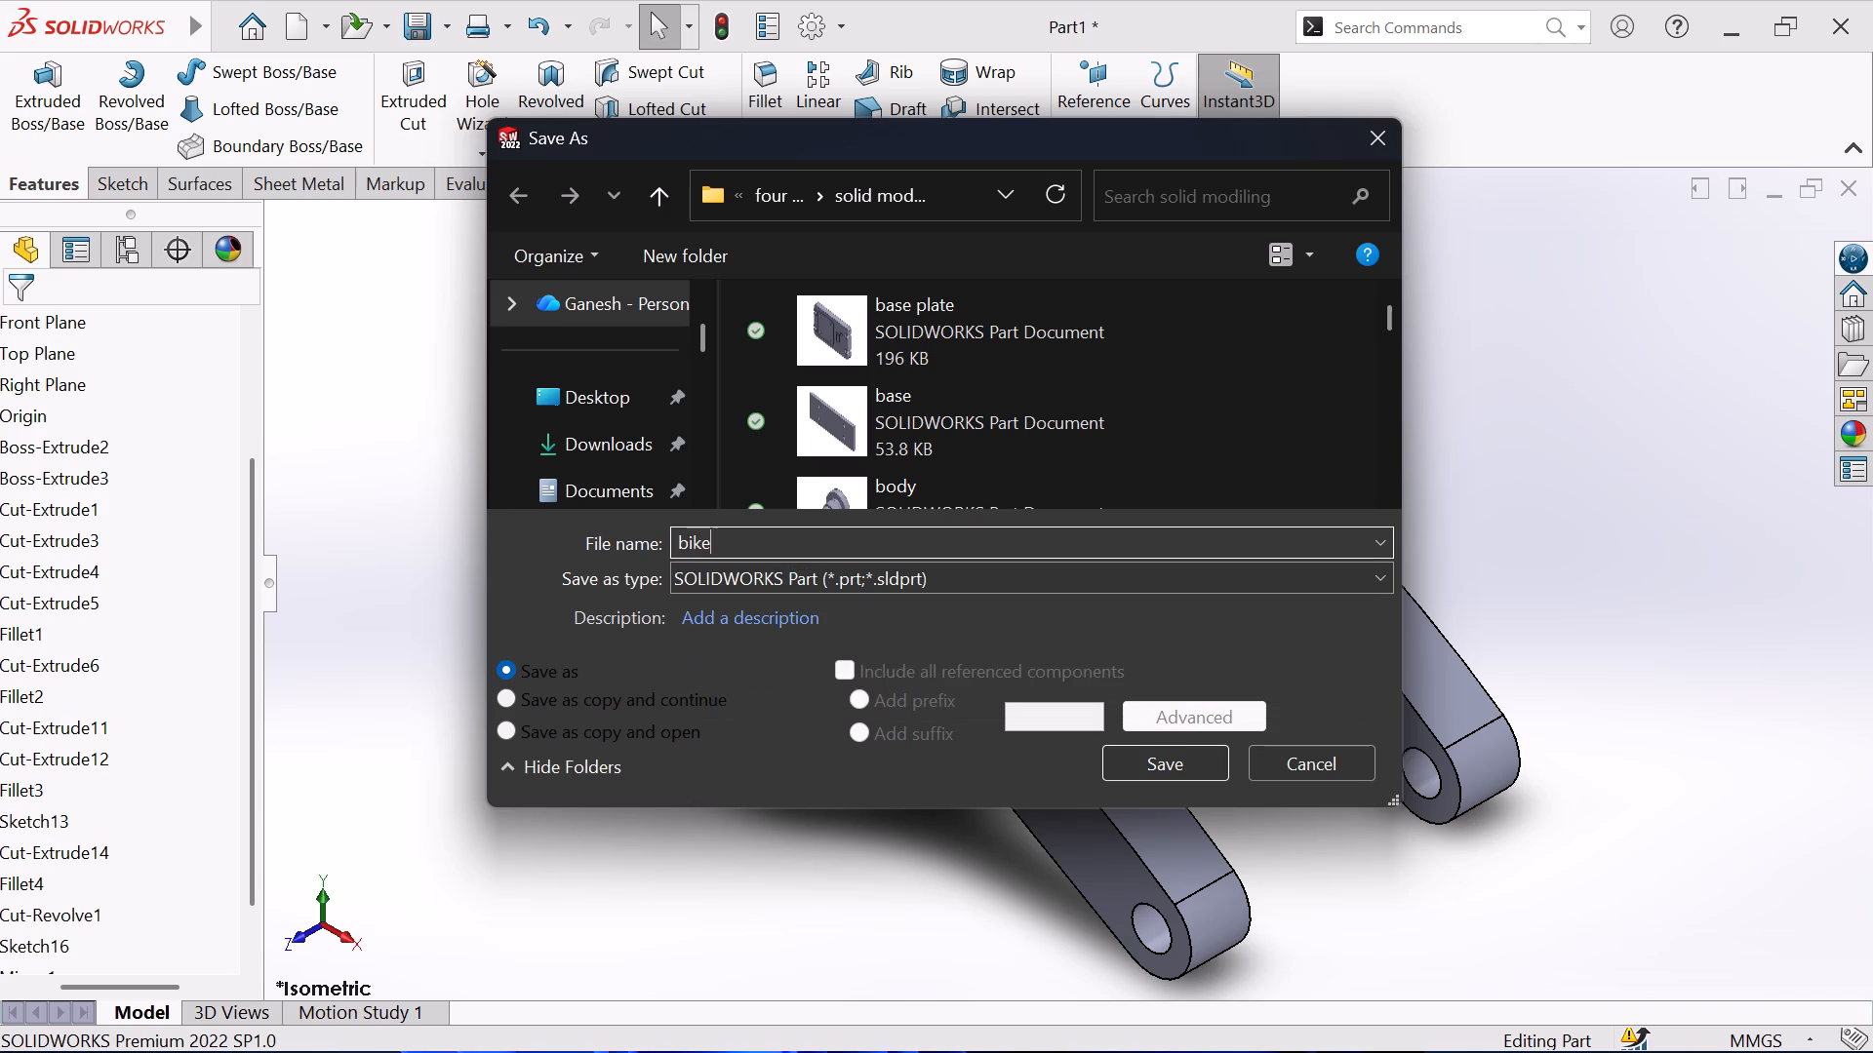
key(space)
text(re)
text(ar)
key(space)
key(l)
key(e)
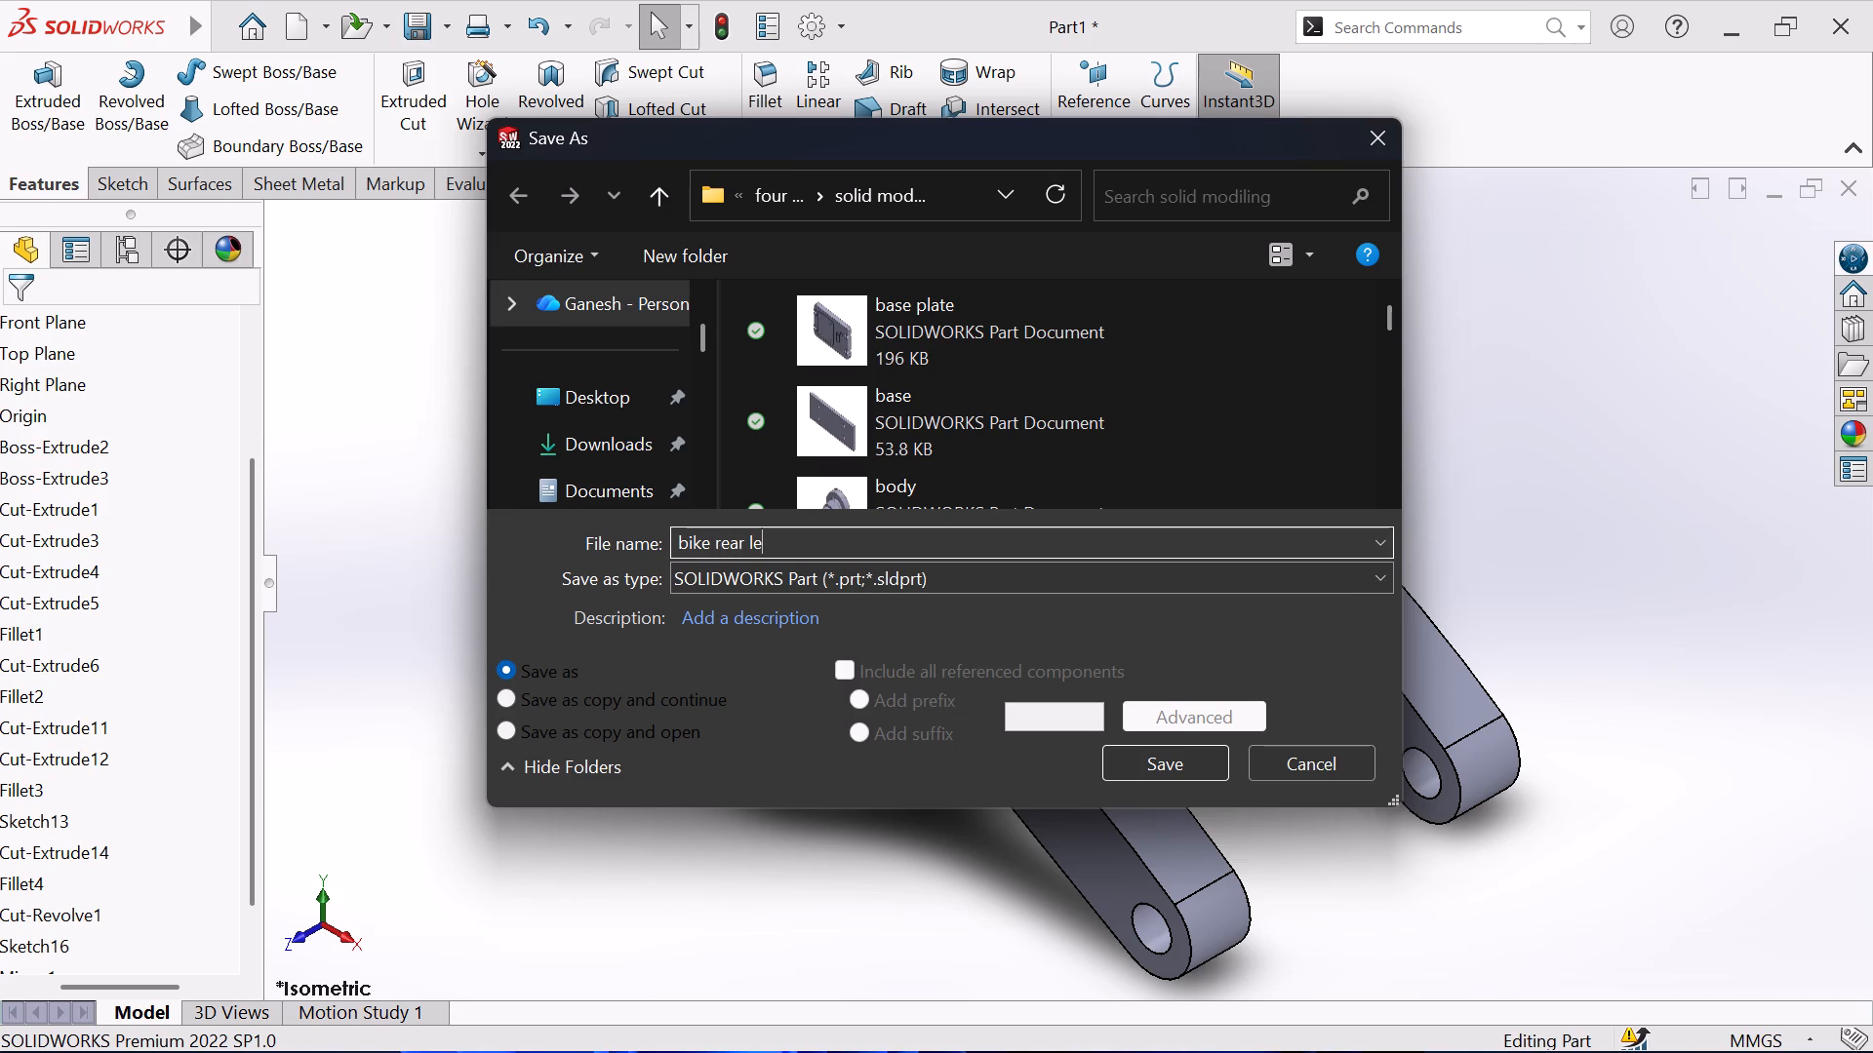
text(ve)
key(r)
click(1169, 763)
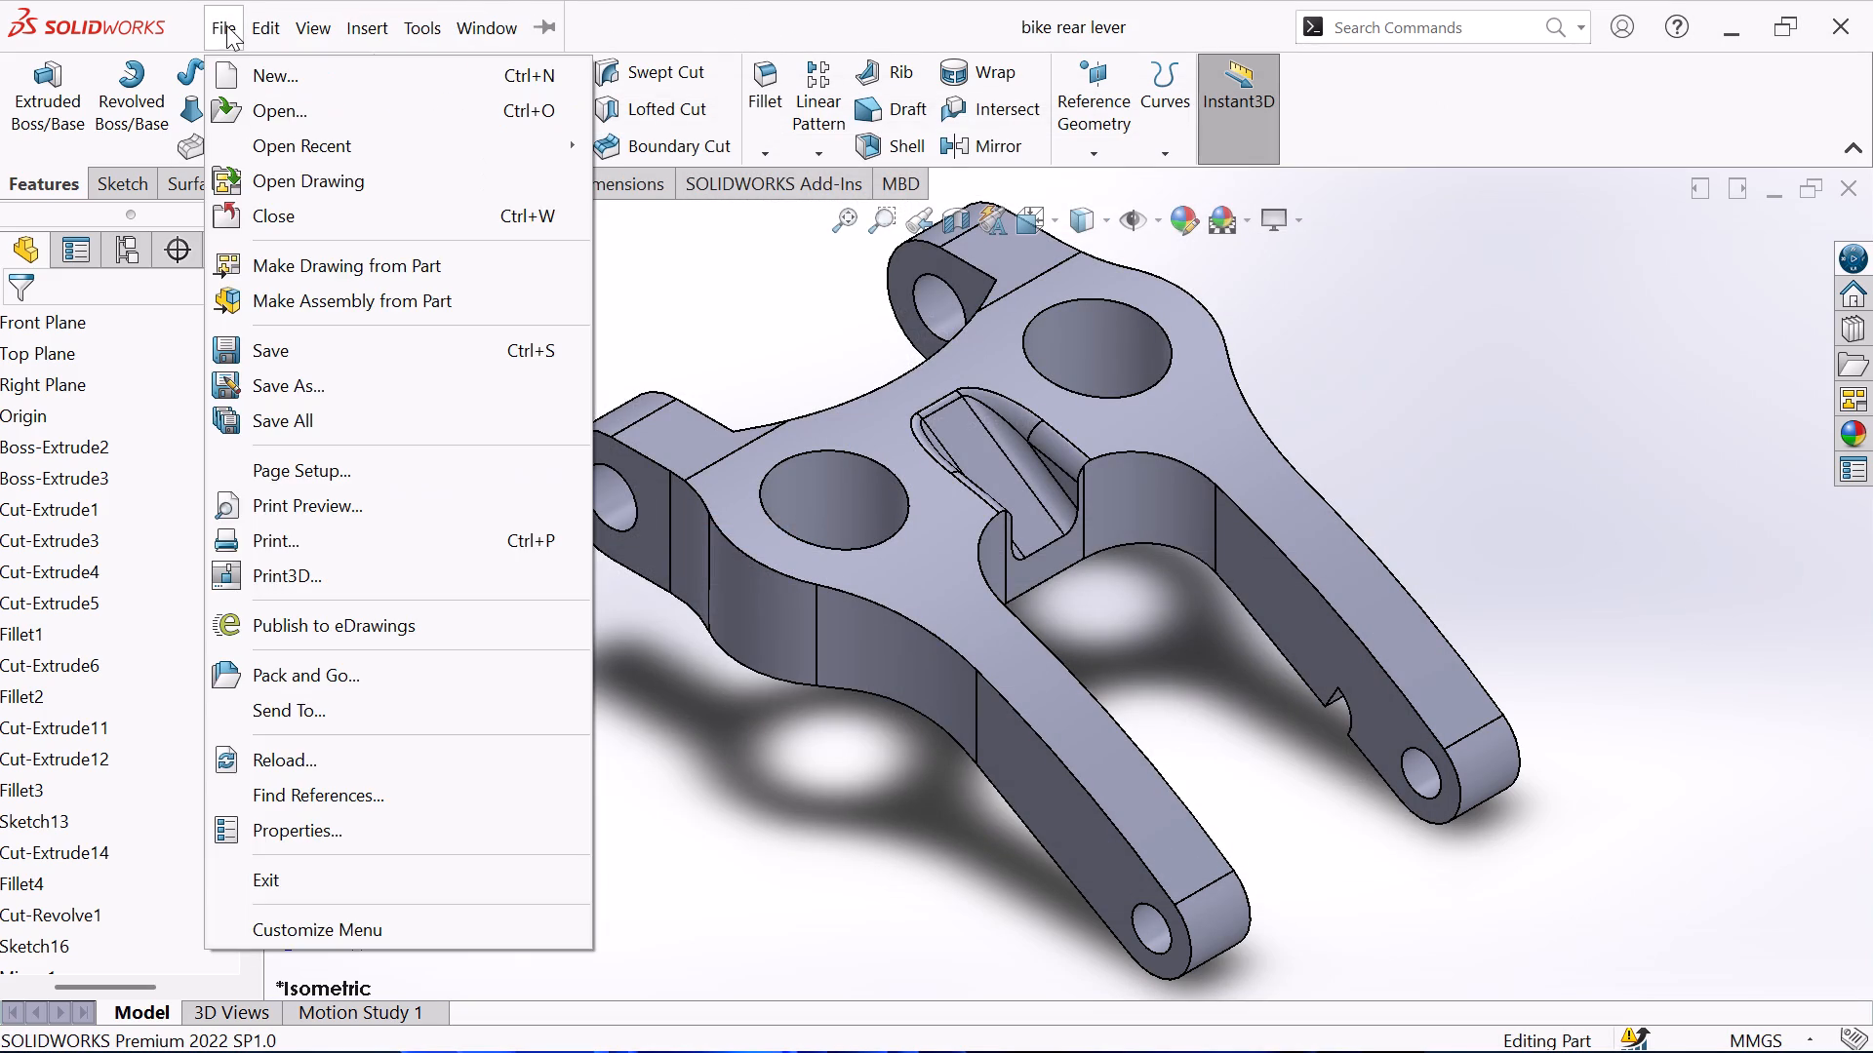
Create a drawing from the lever part on a standard A3 (ISO) sheet with the sheet format displayed.
click(226, 23)
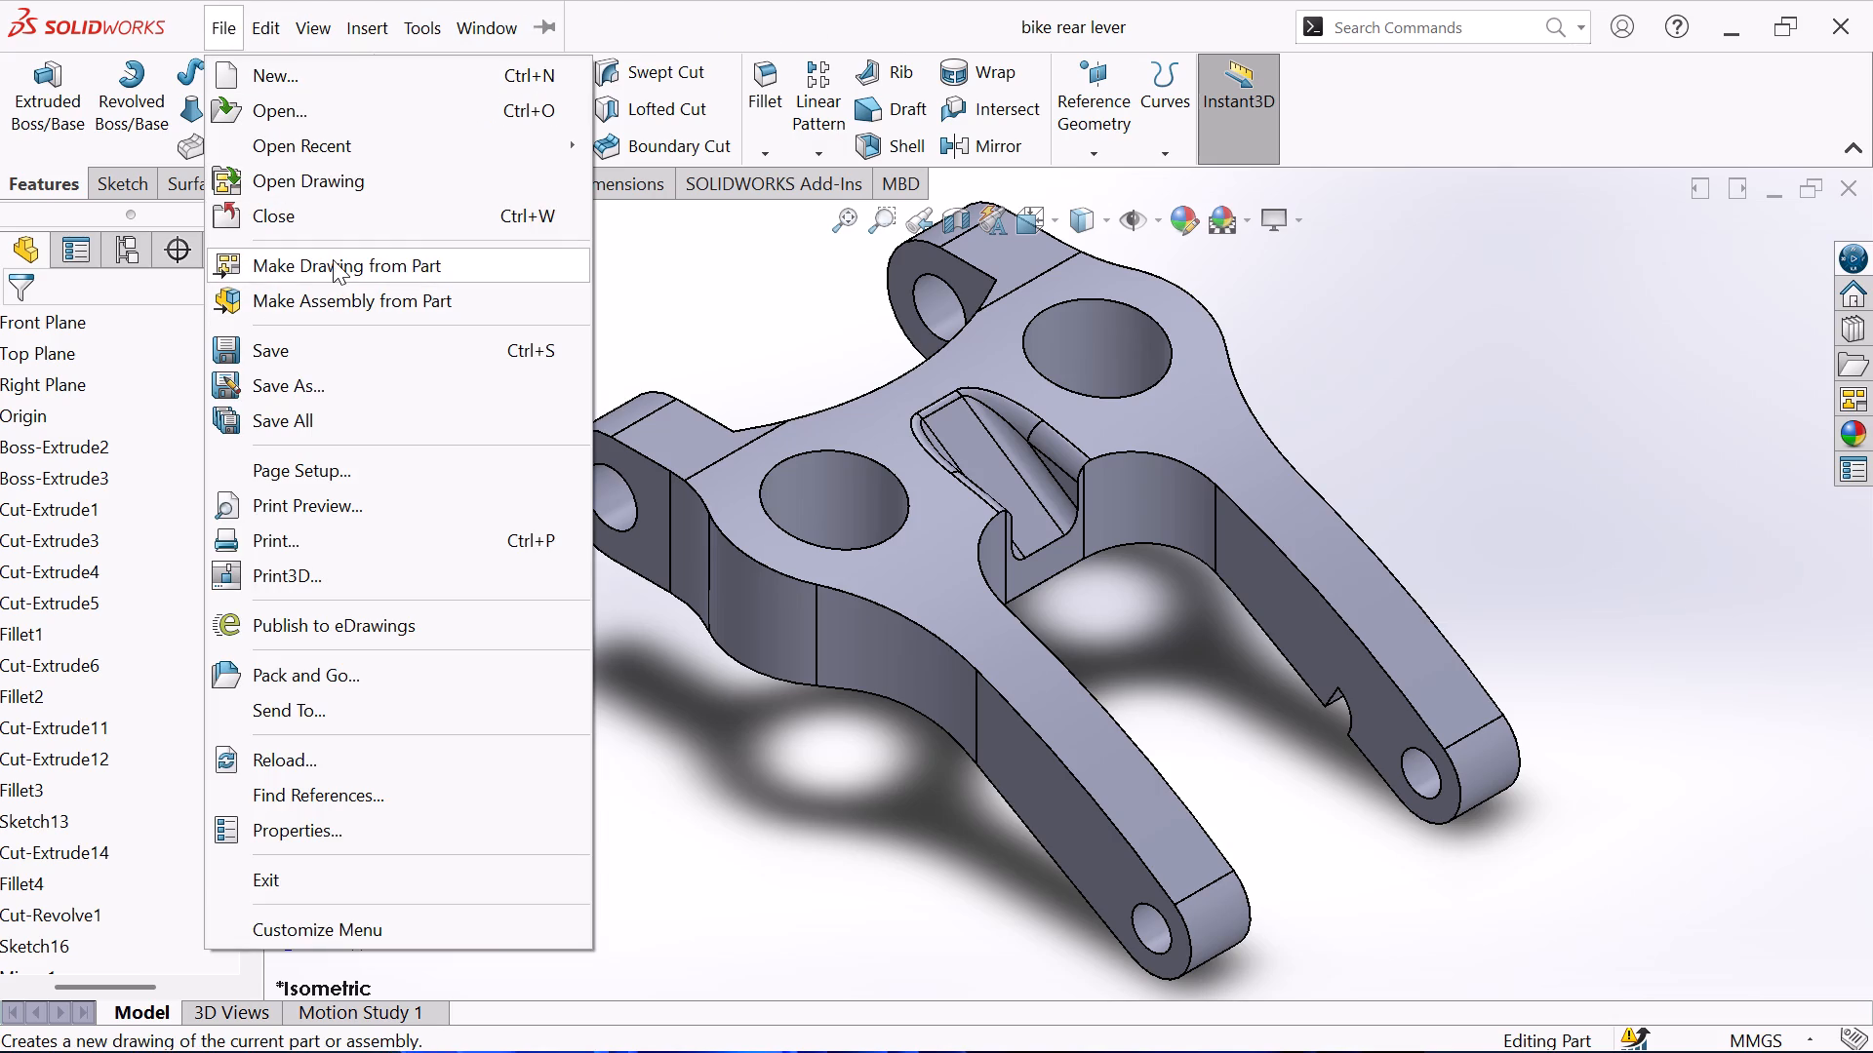
click(333, 259)
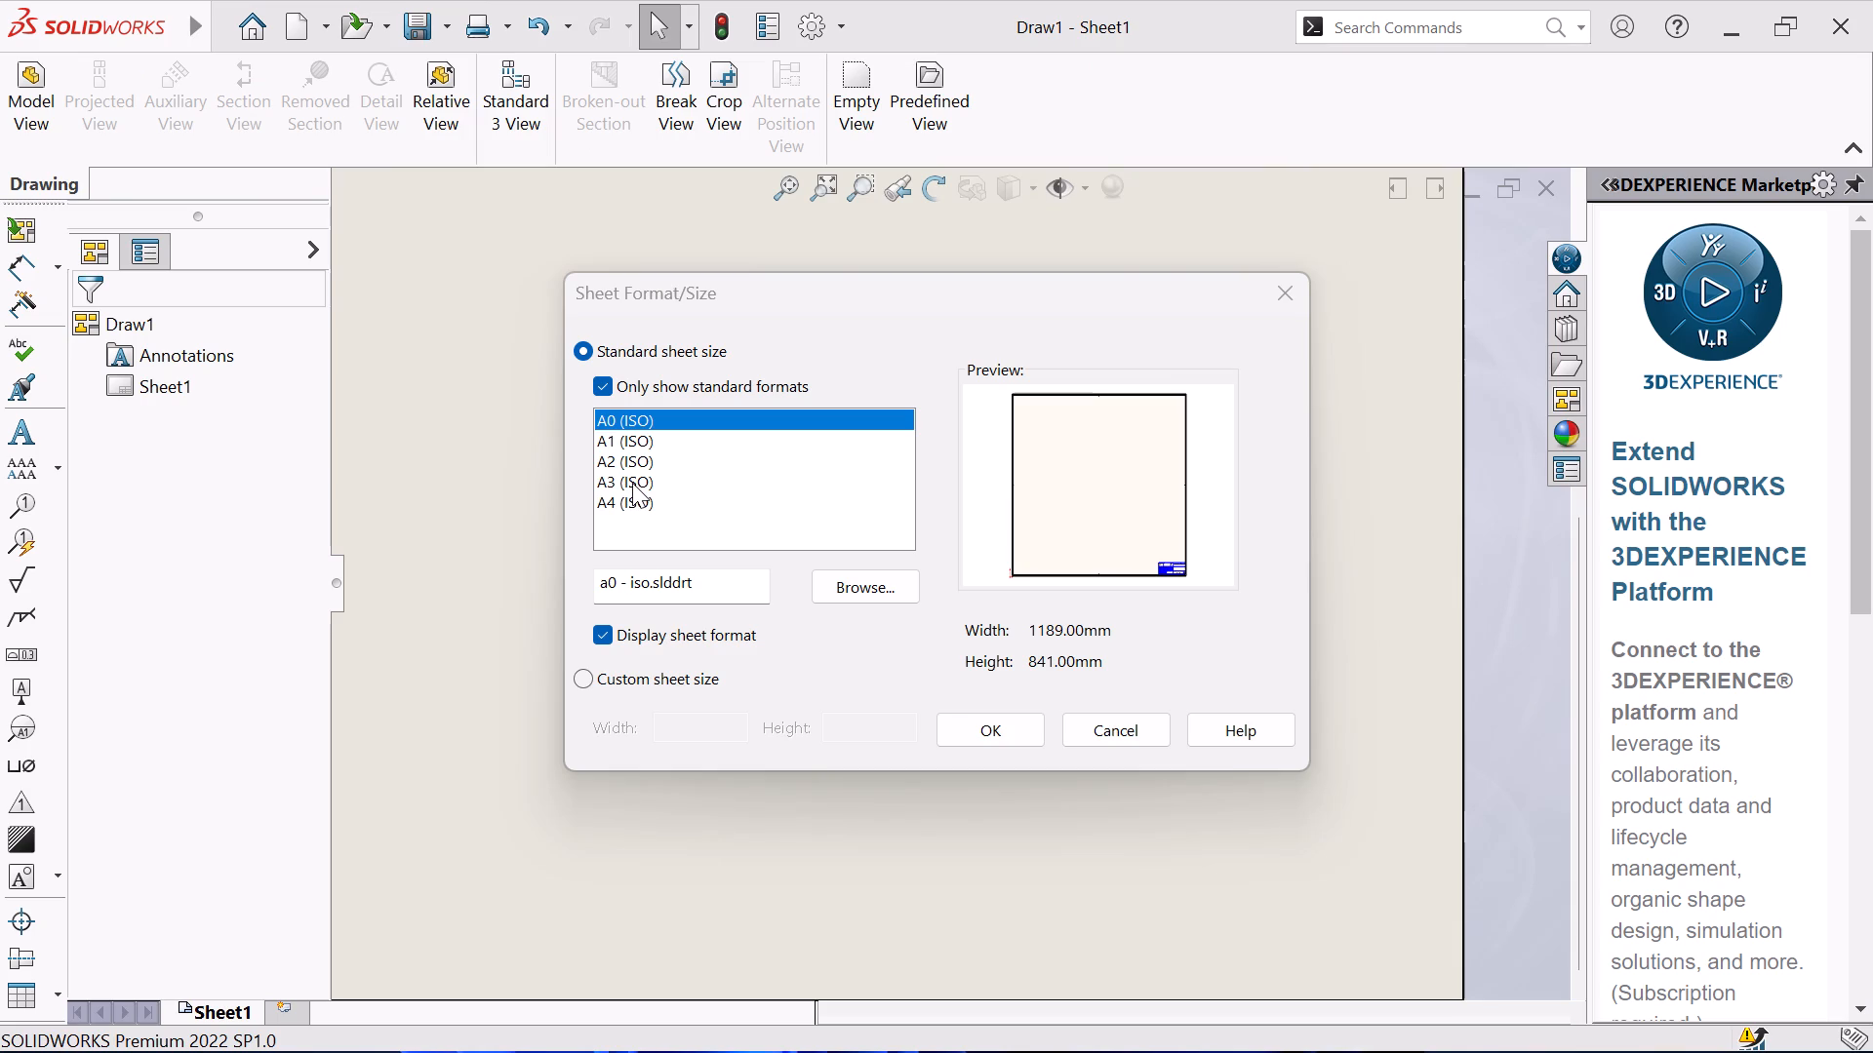
click(632, 483)
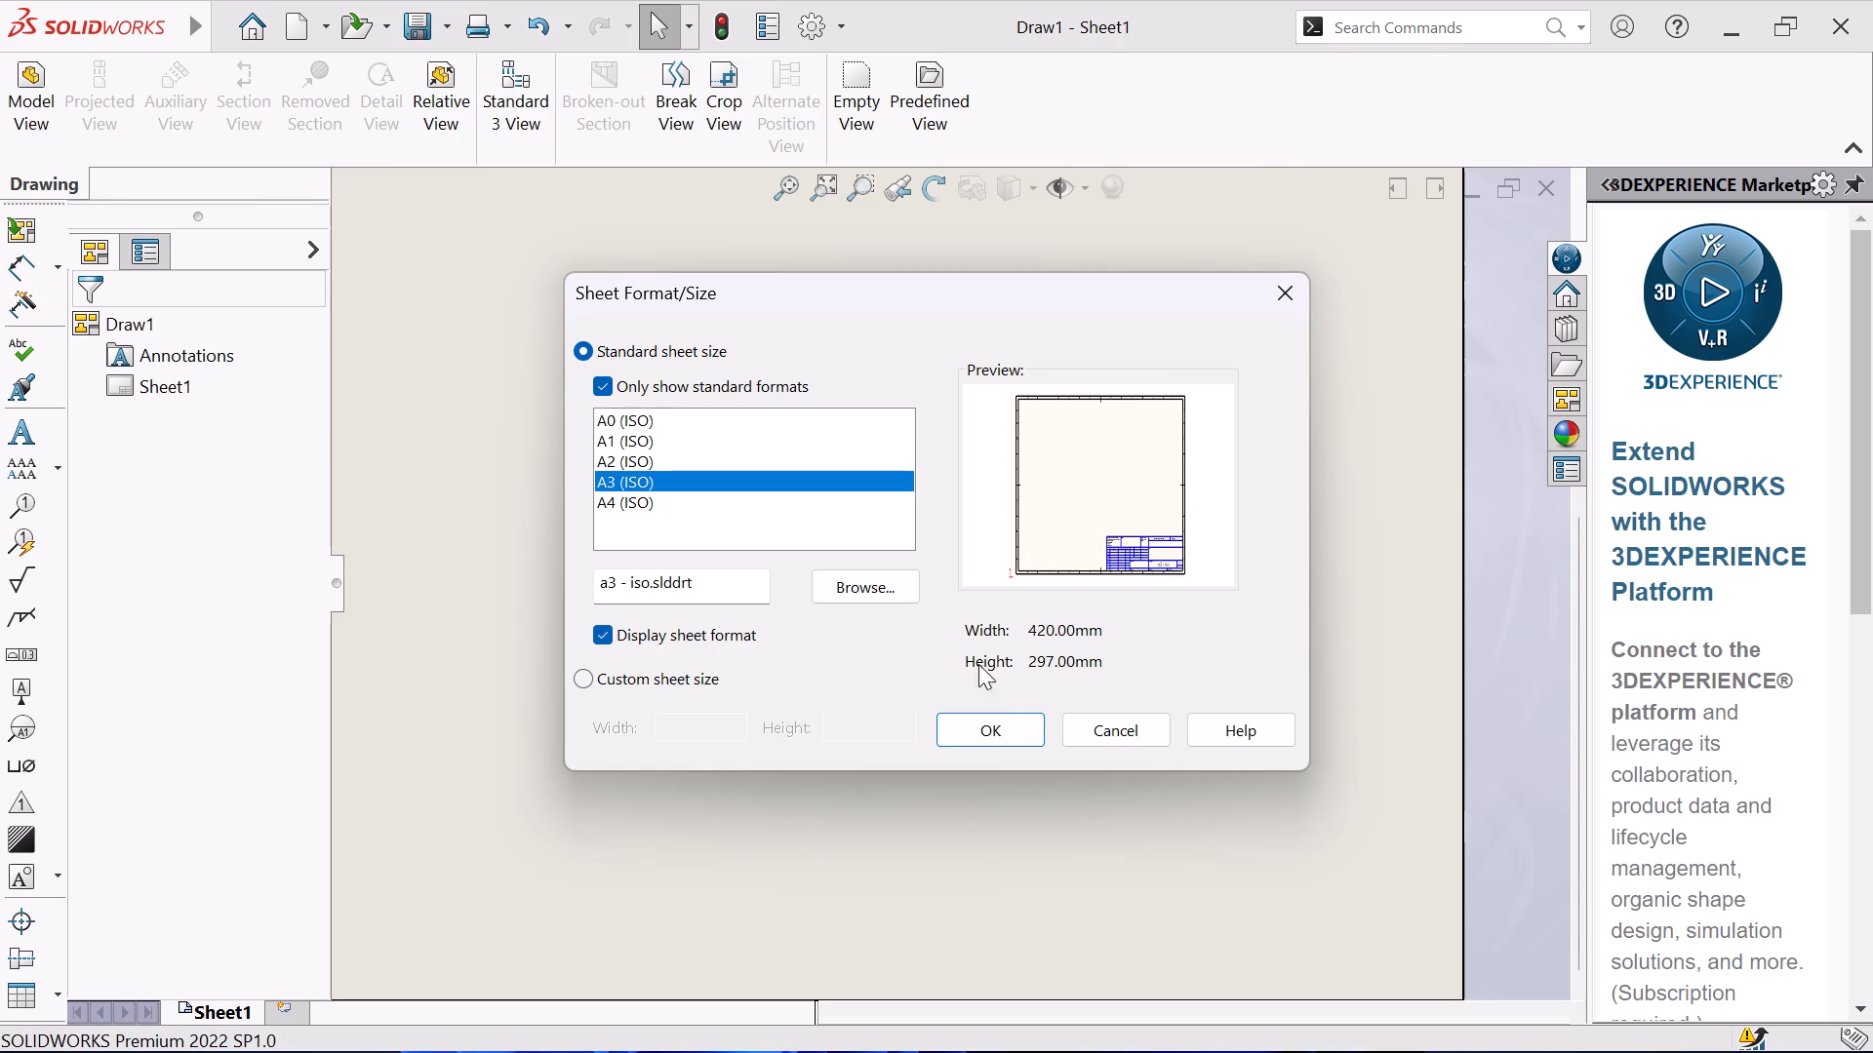
click(1011, 721)
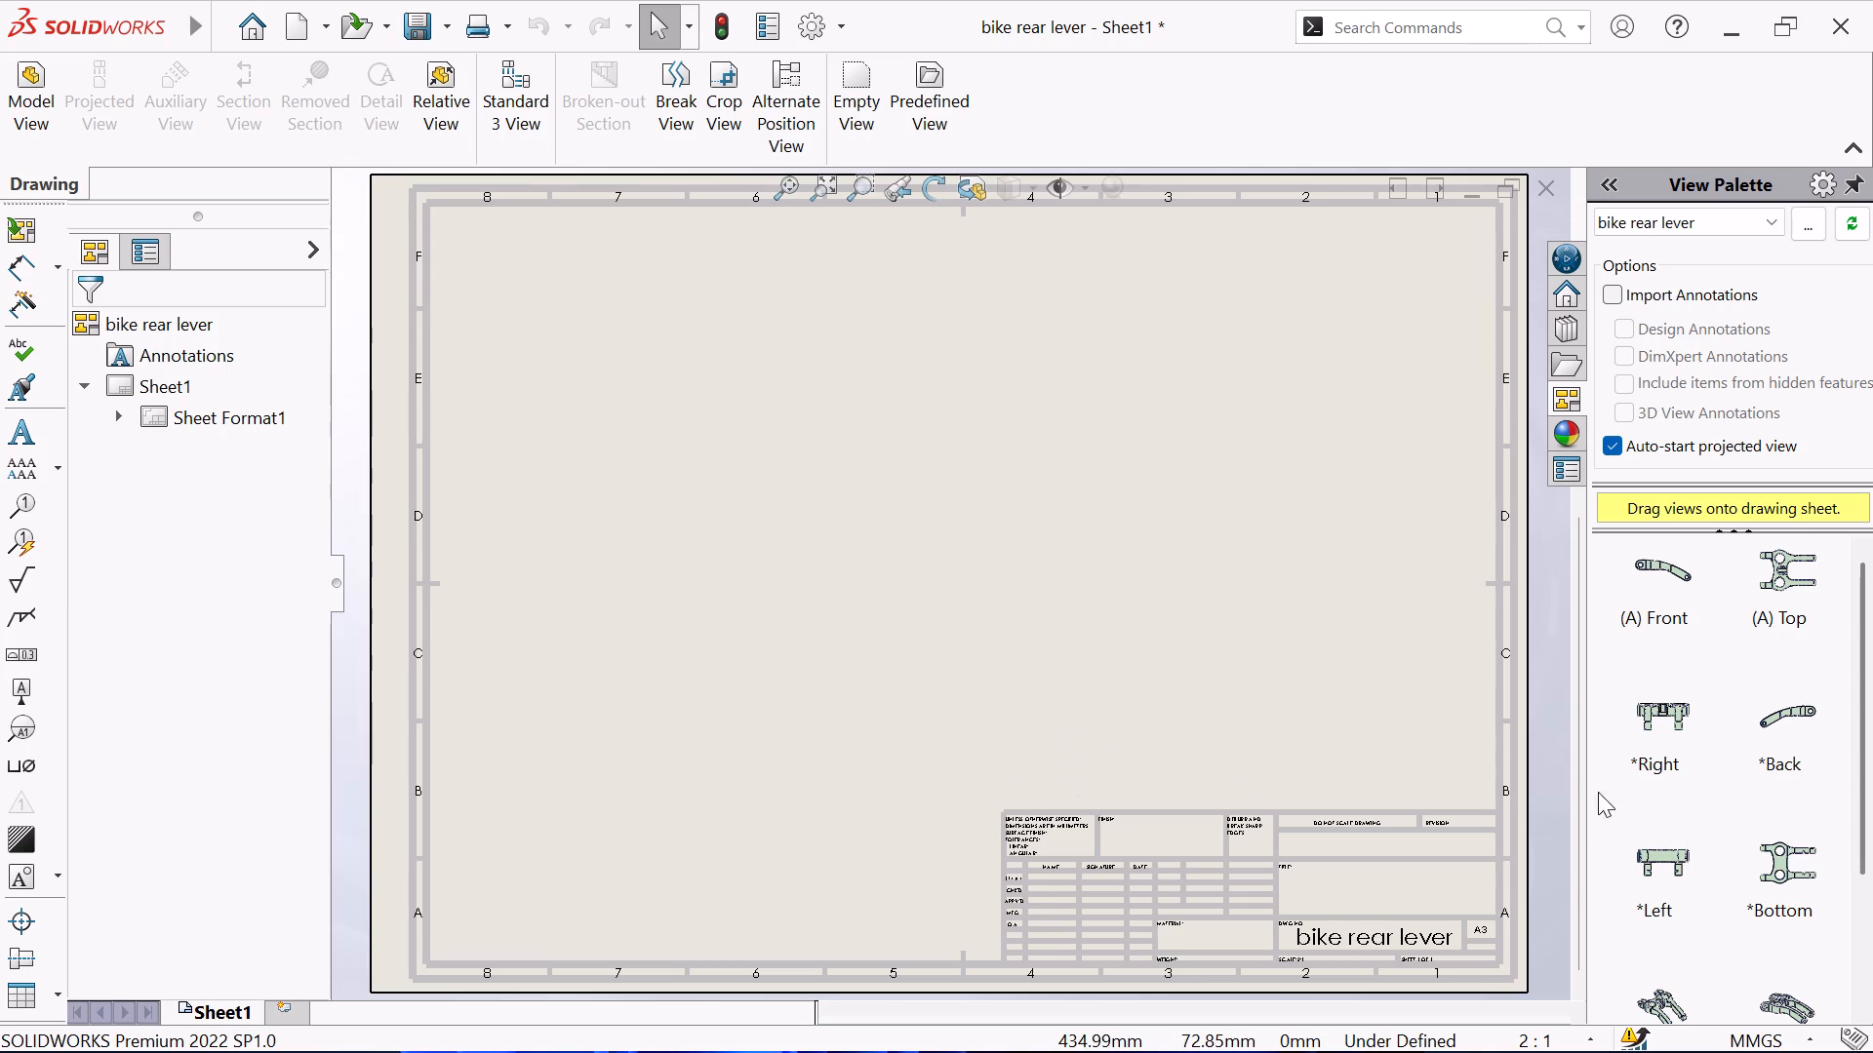
Look through the lever's standard, isometric, dimetric and trimetric views available for the drawing sheet.
scroll(1770, 780, up, 2)
scroll(1744, 568, down, 2)
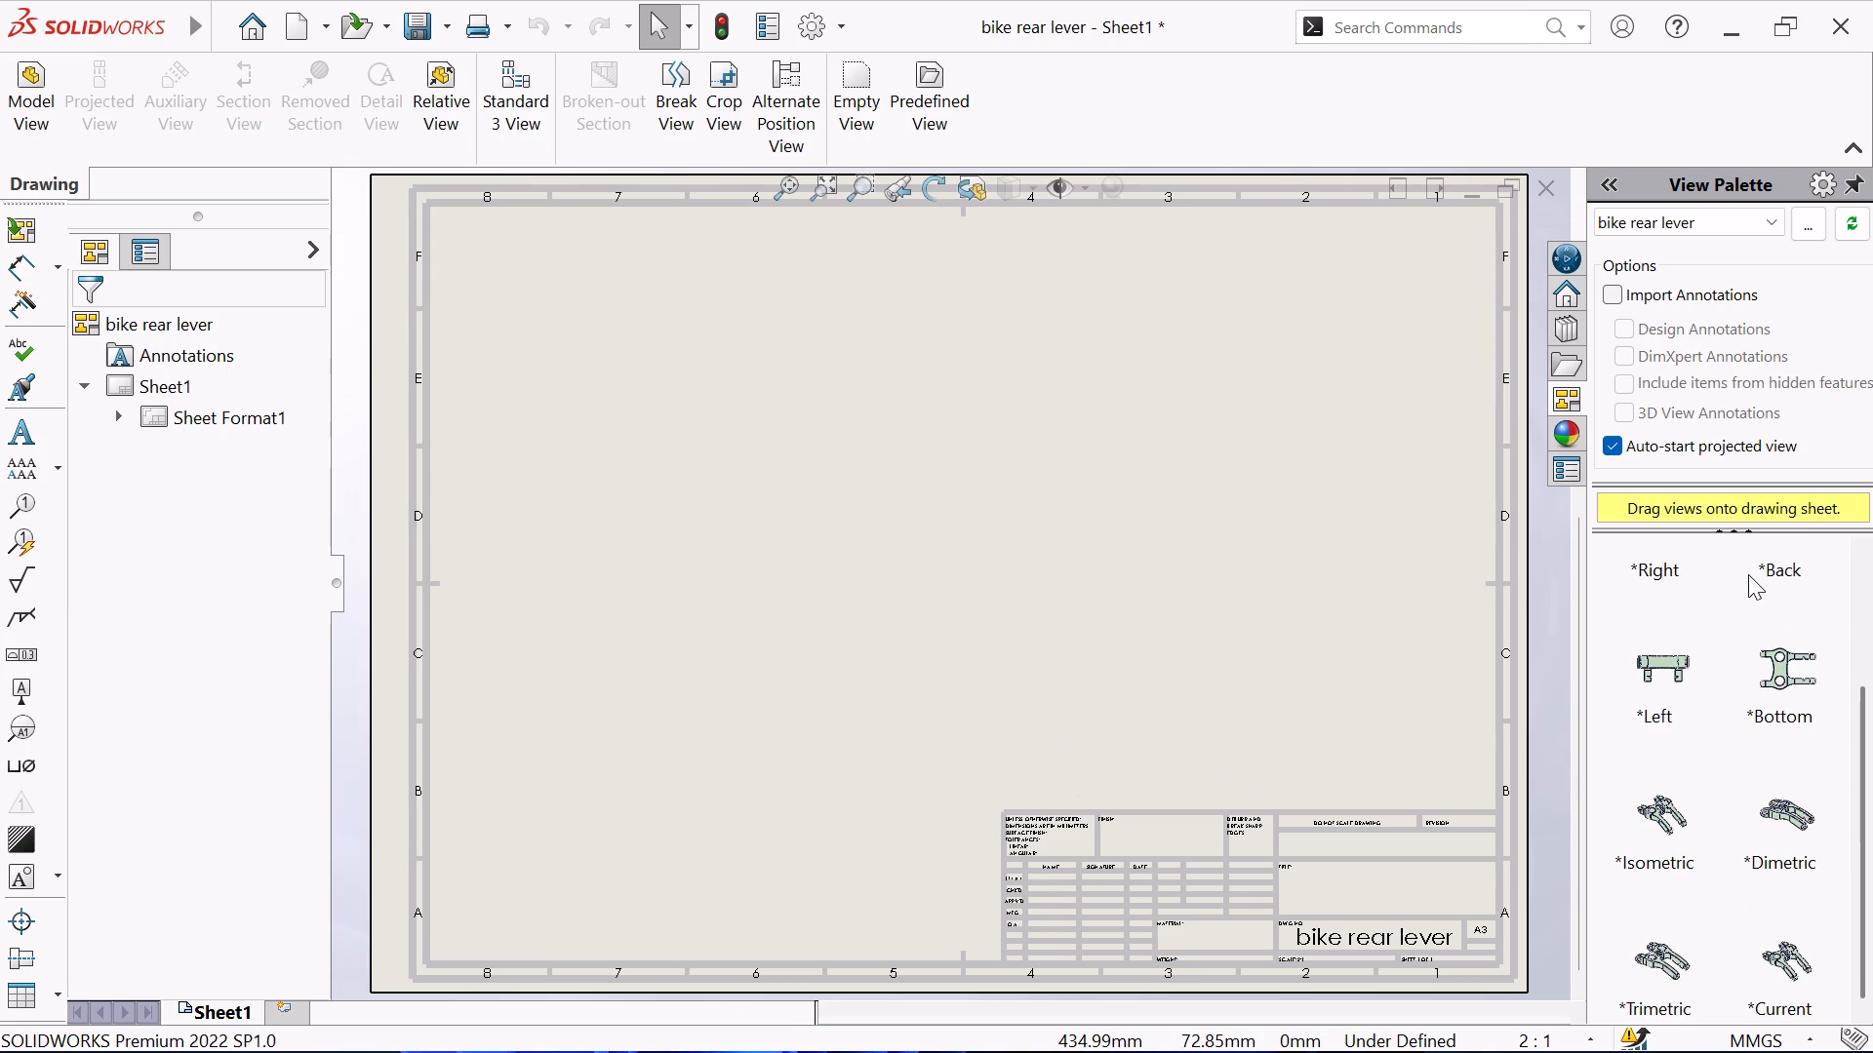
scroll(1748, 574, down, 4)
scroll(1748, 575, up, 1)
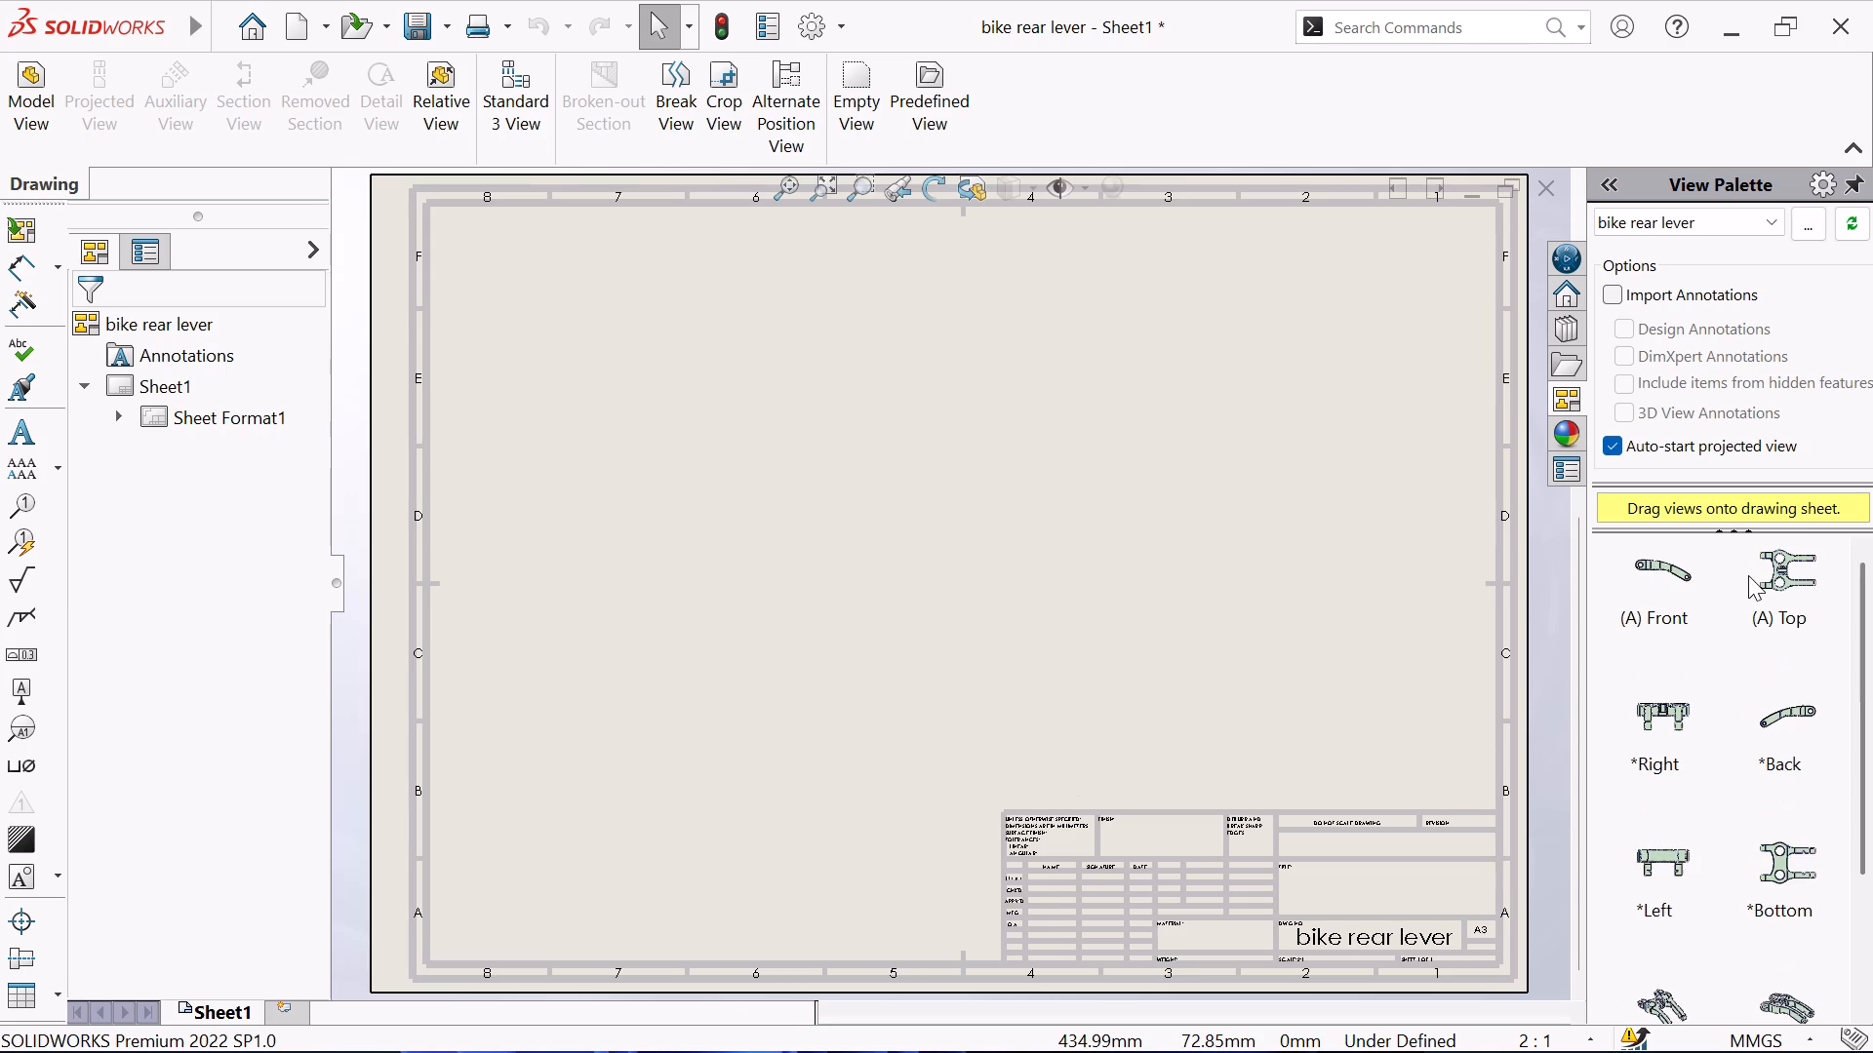
scroll(1748, 575, up, 1)
Place the lever's Bottom view mid-sheet, with projected views above it, to its right and diagonally in the lower-left sheet area.
drag(1794, 872, 1078, 565)
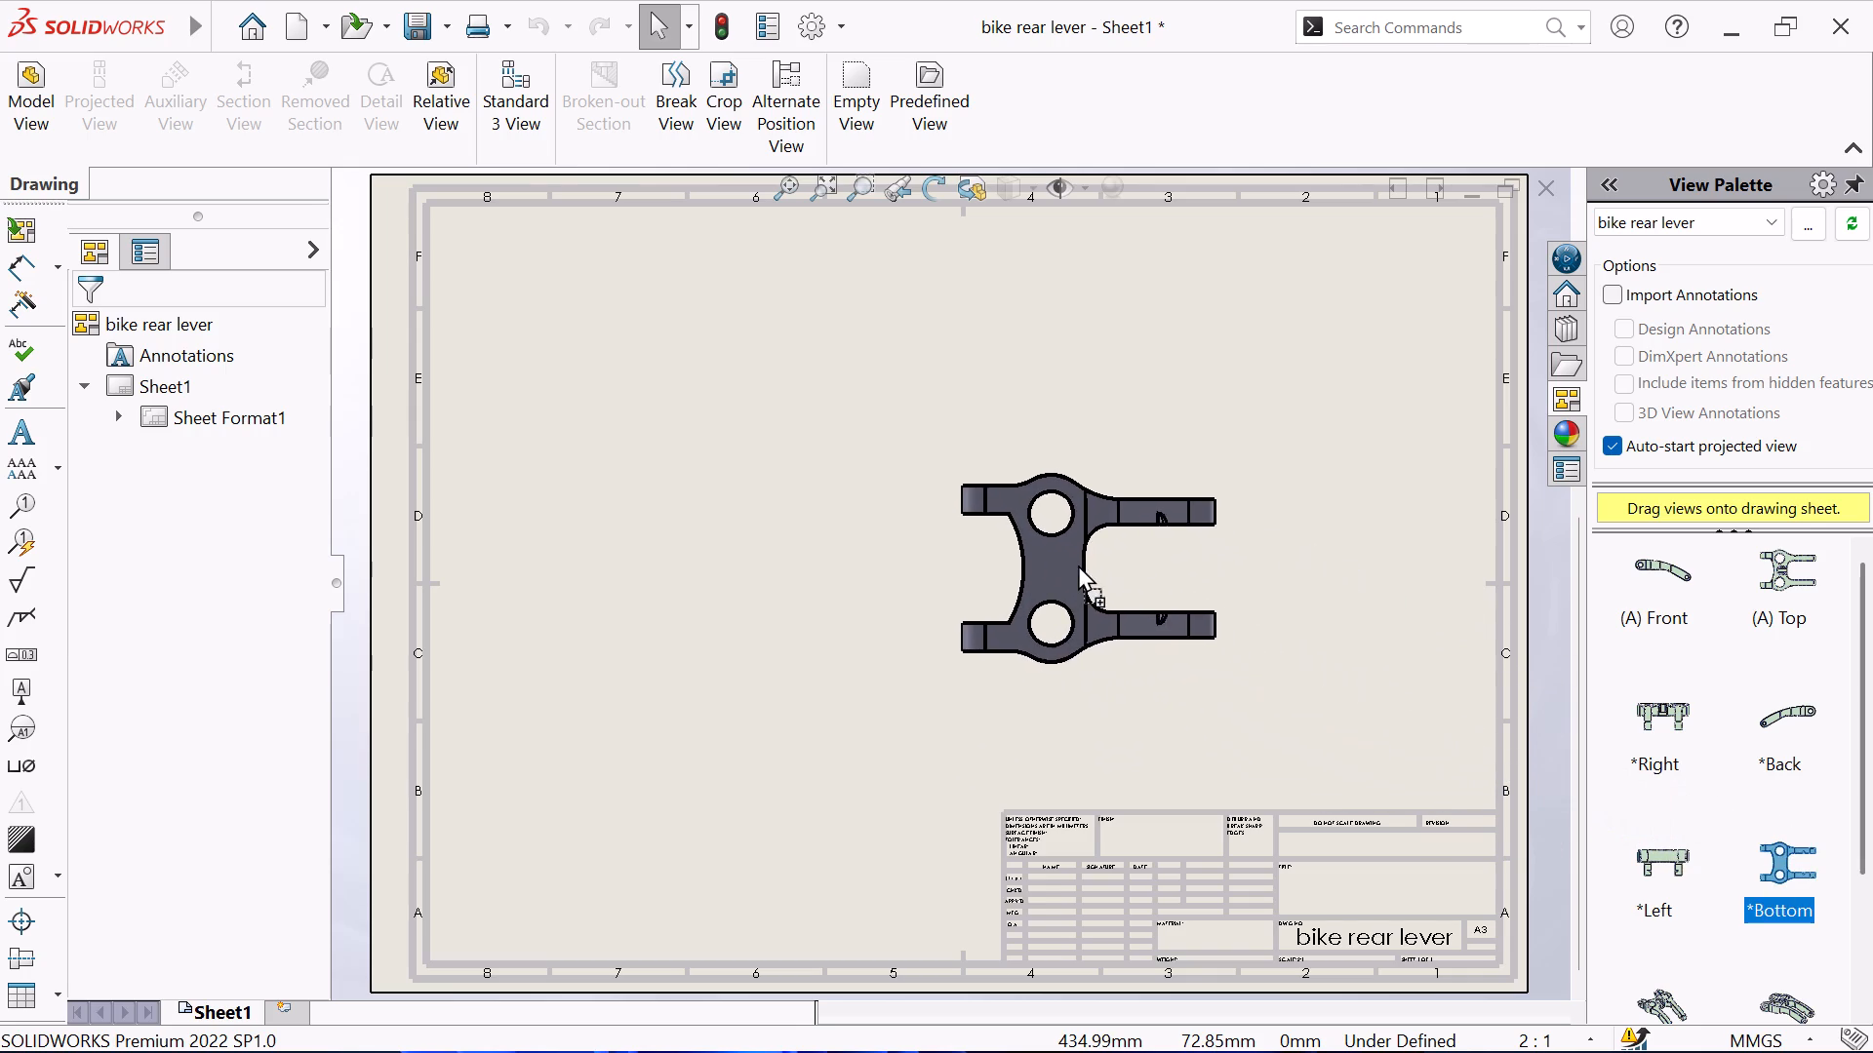
drag(1078, 565, 997, 534)
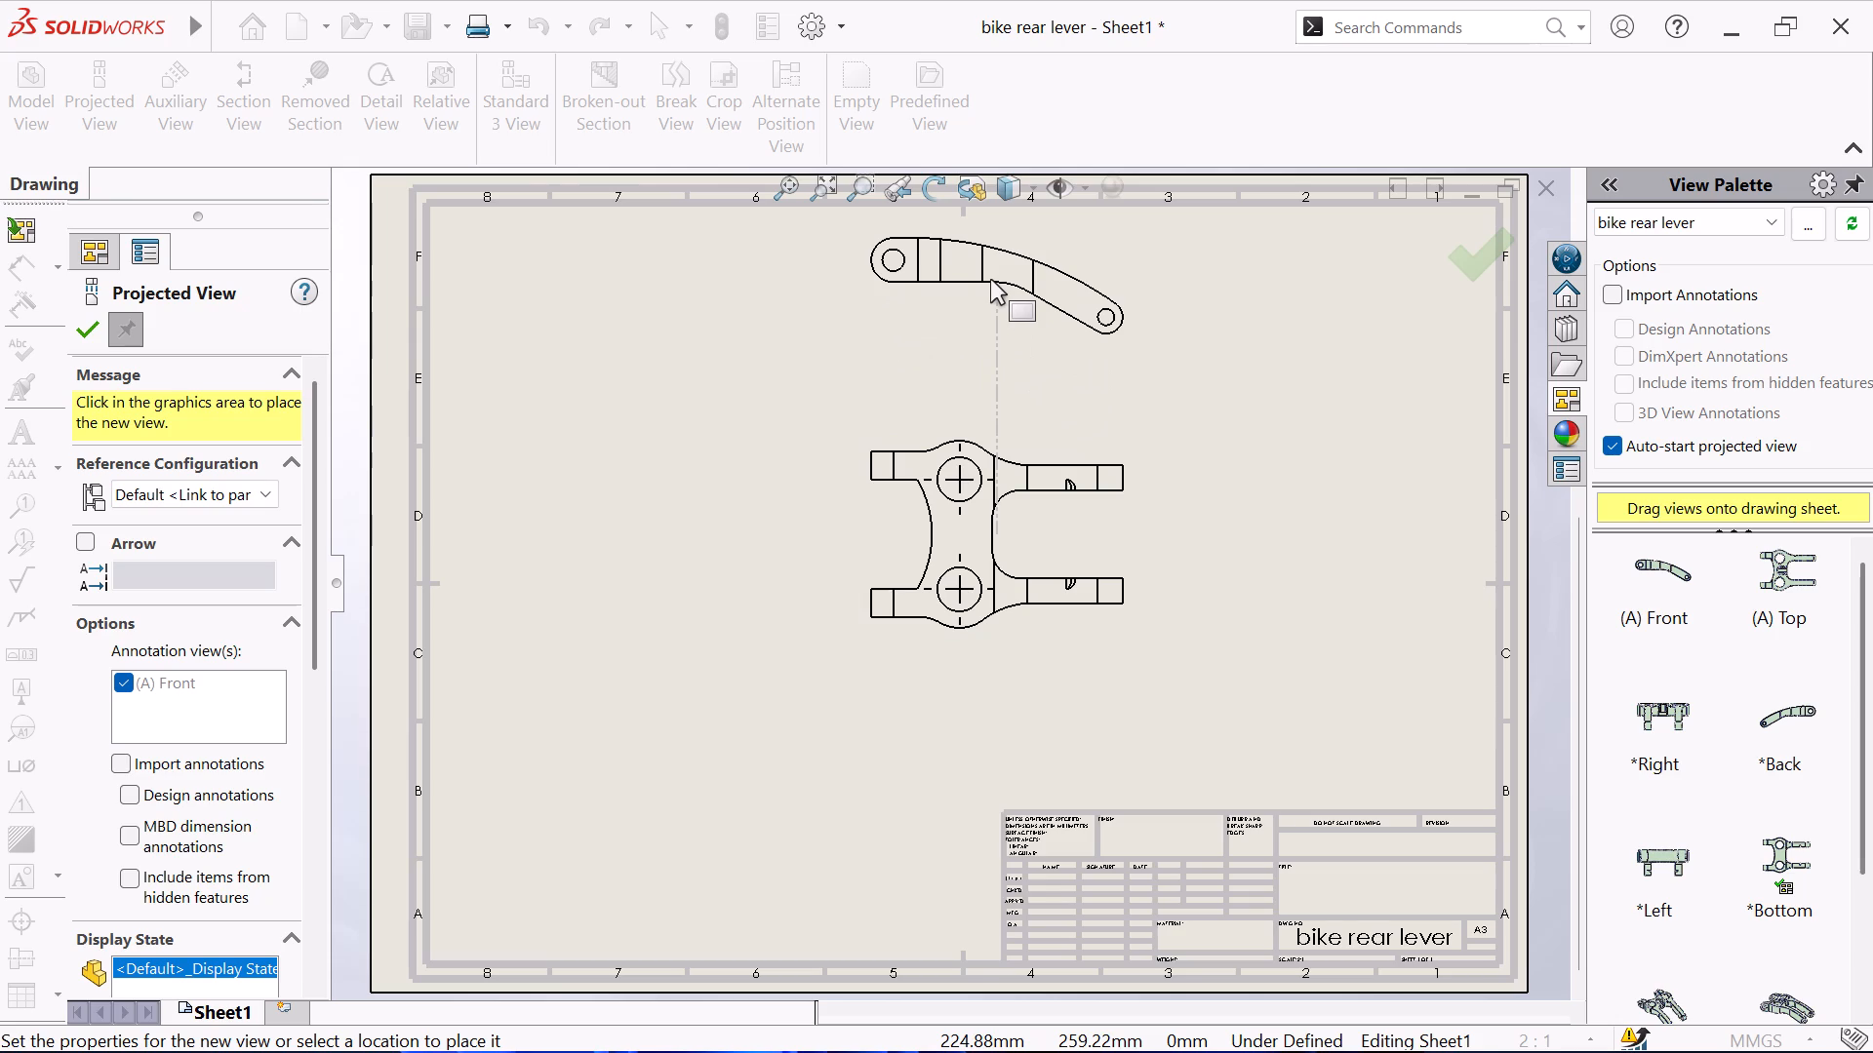
click(977, 313)
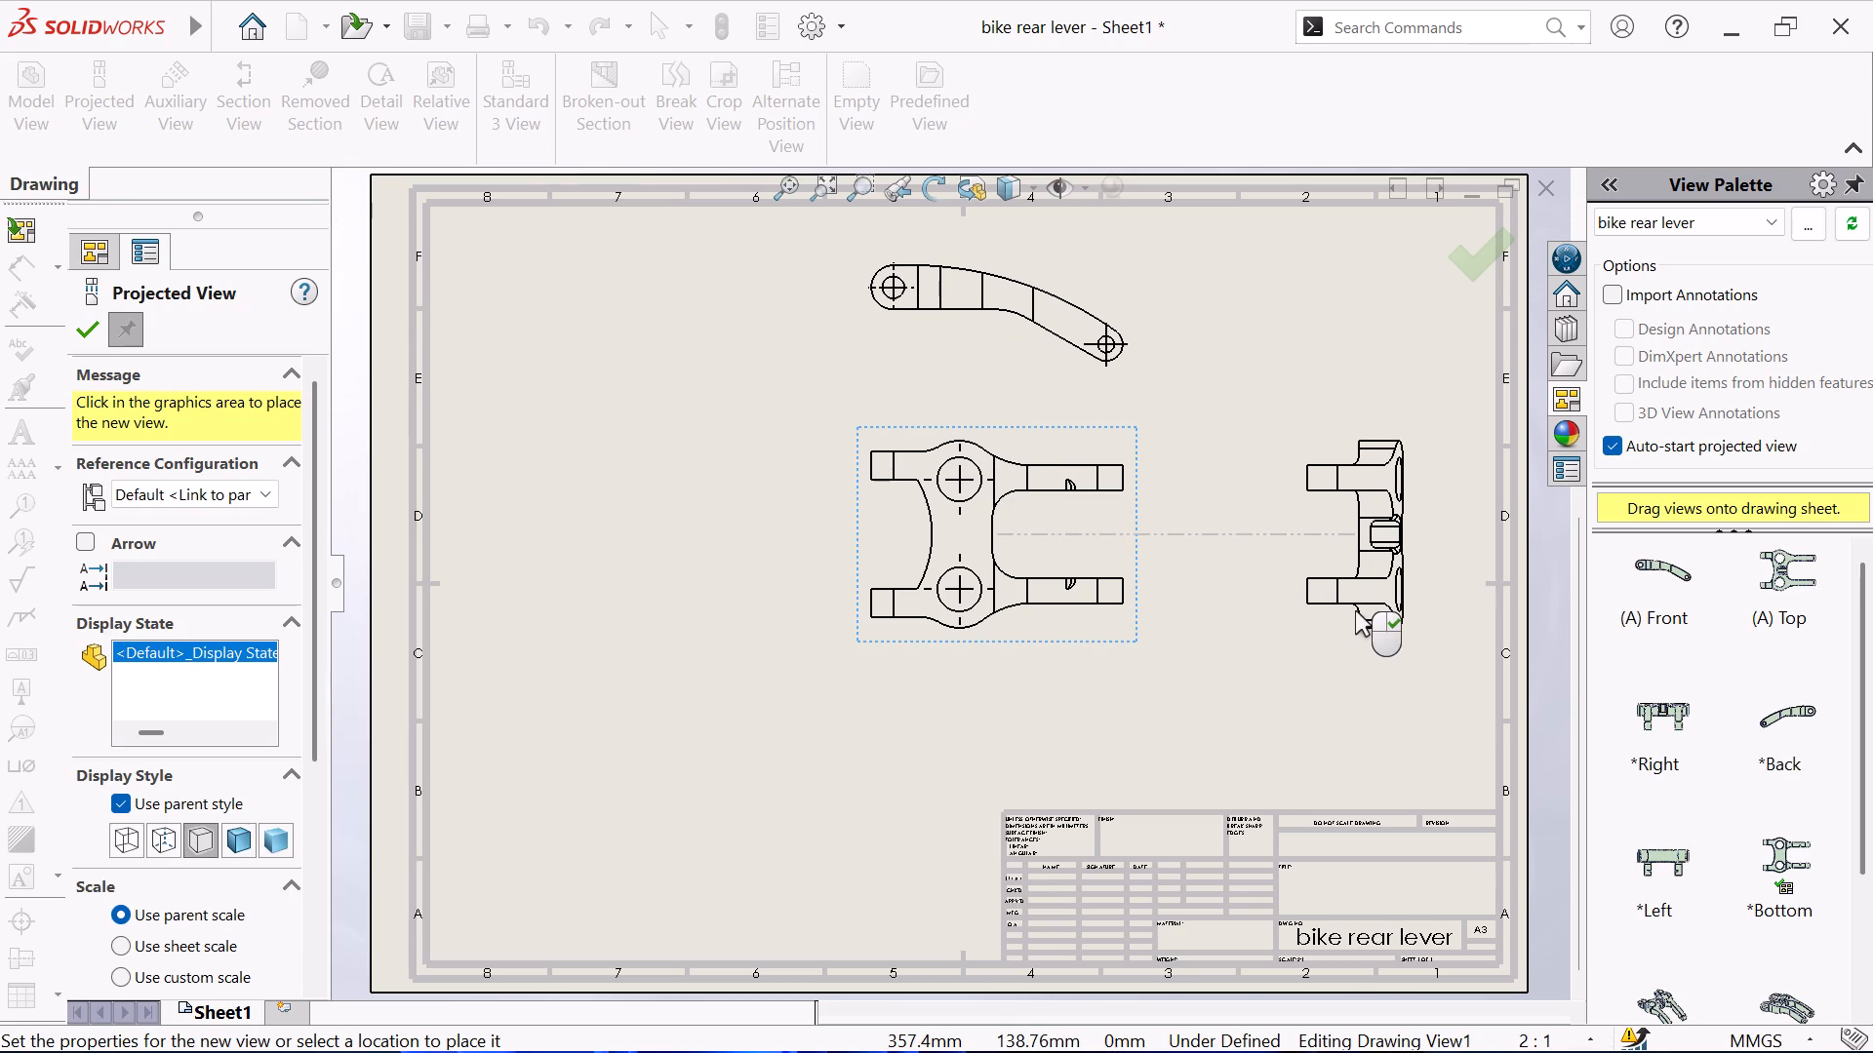
click(1359, 608)
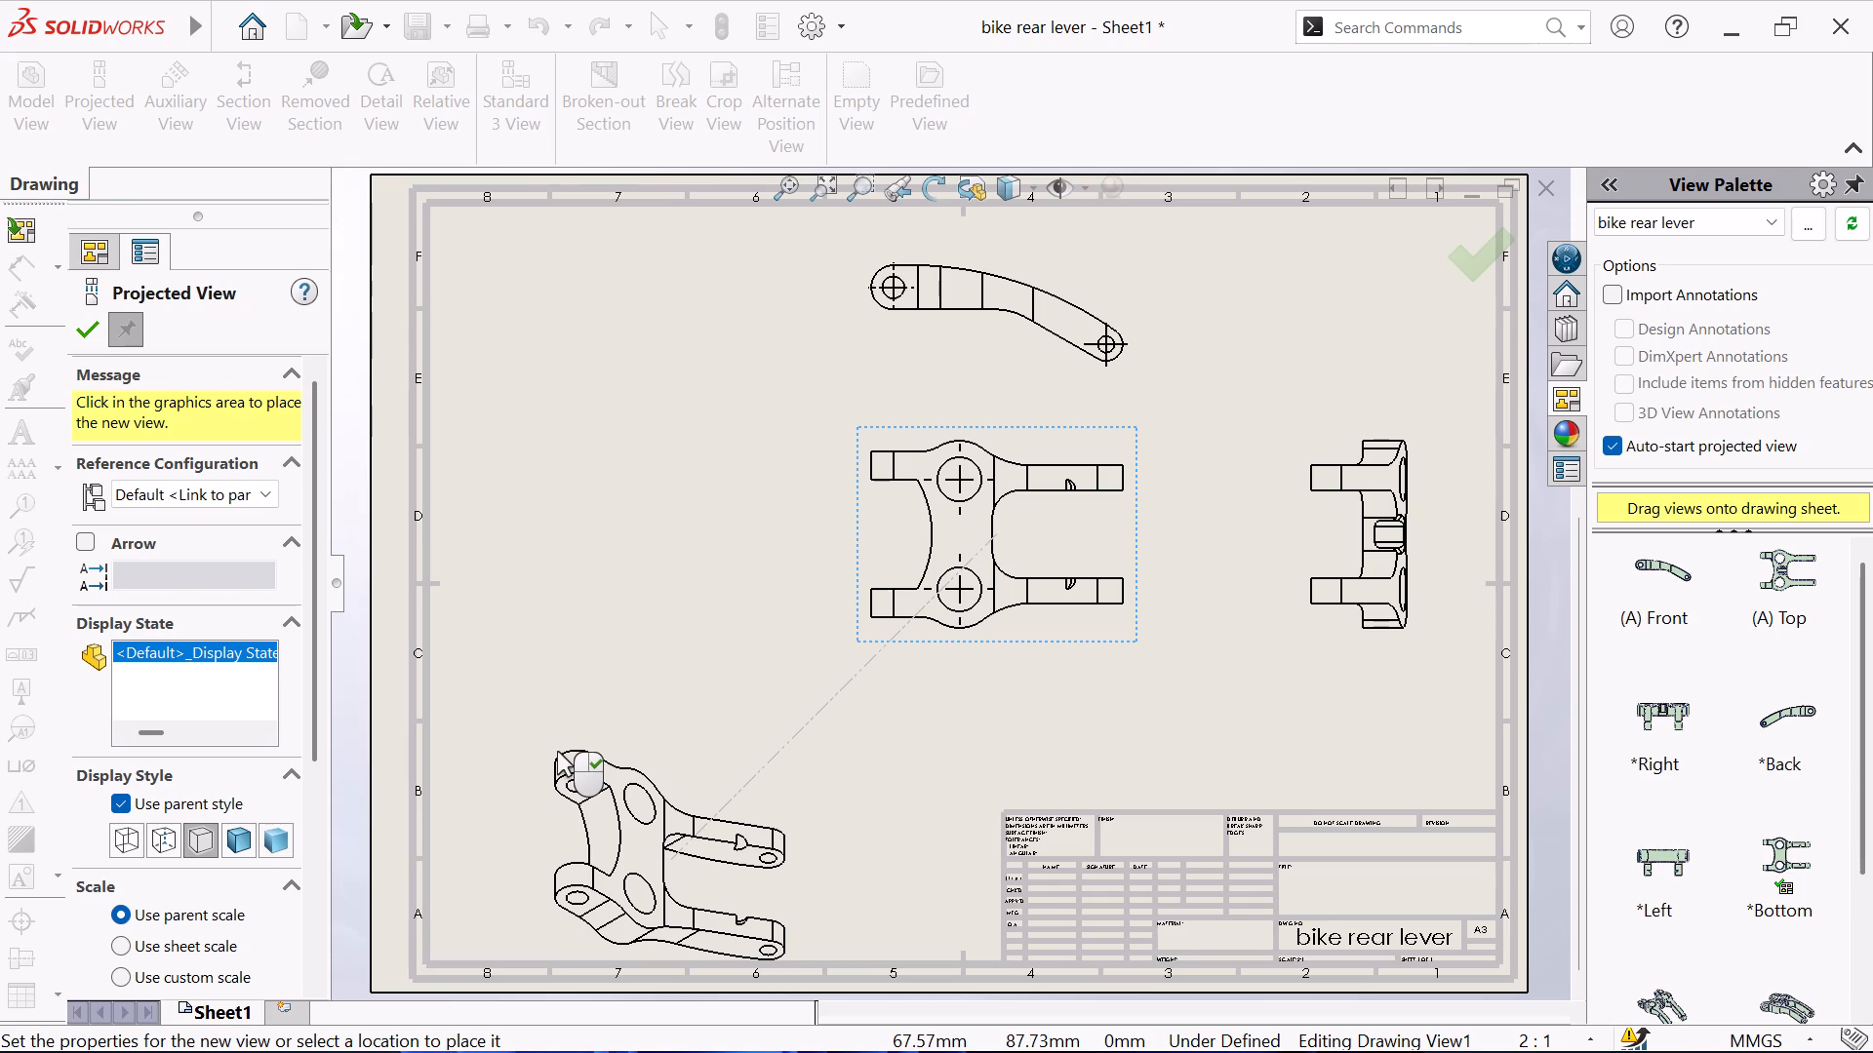
click(557, 750)
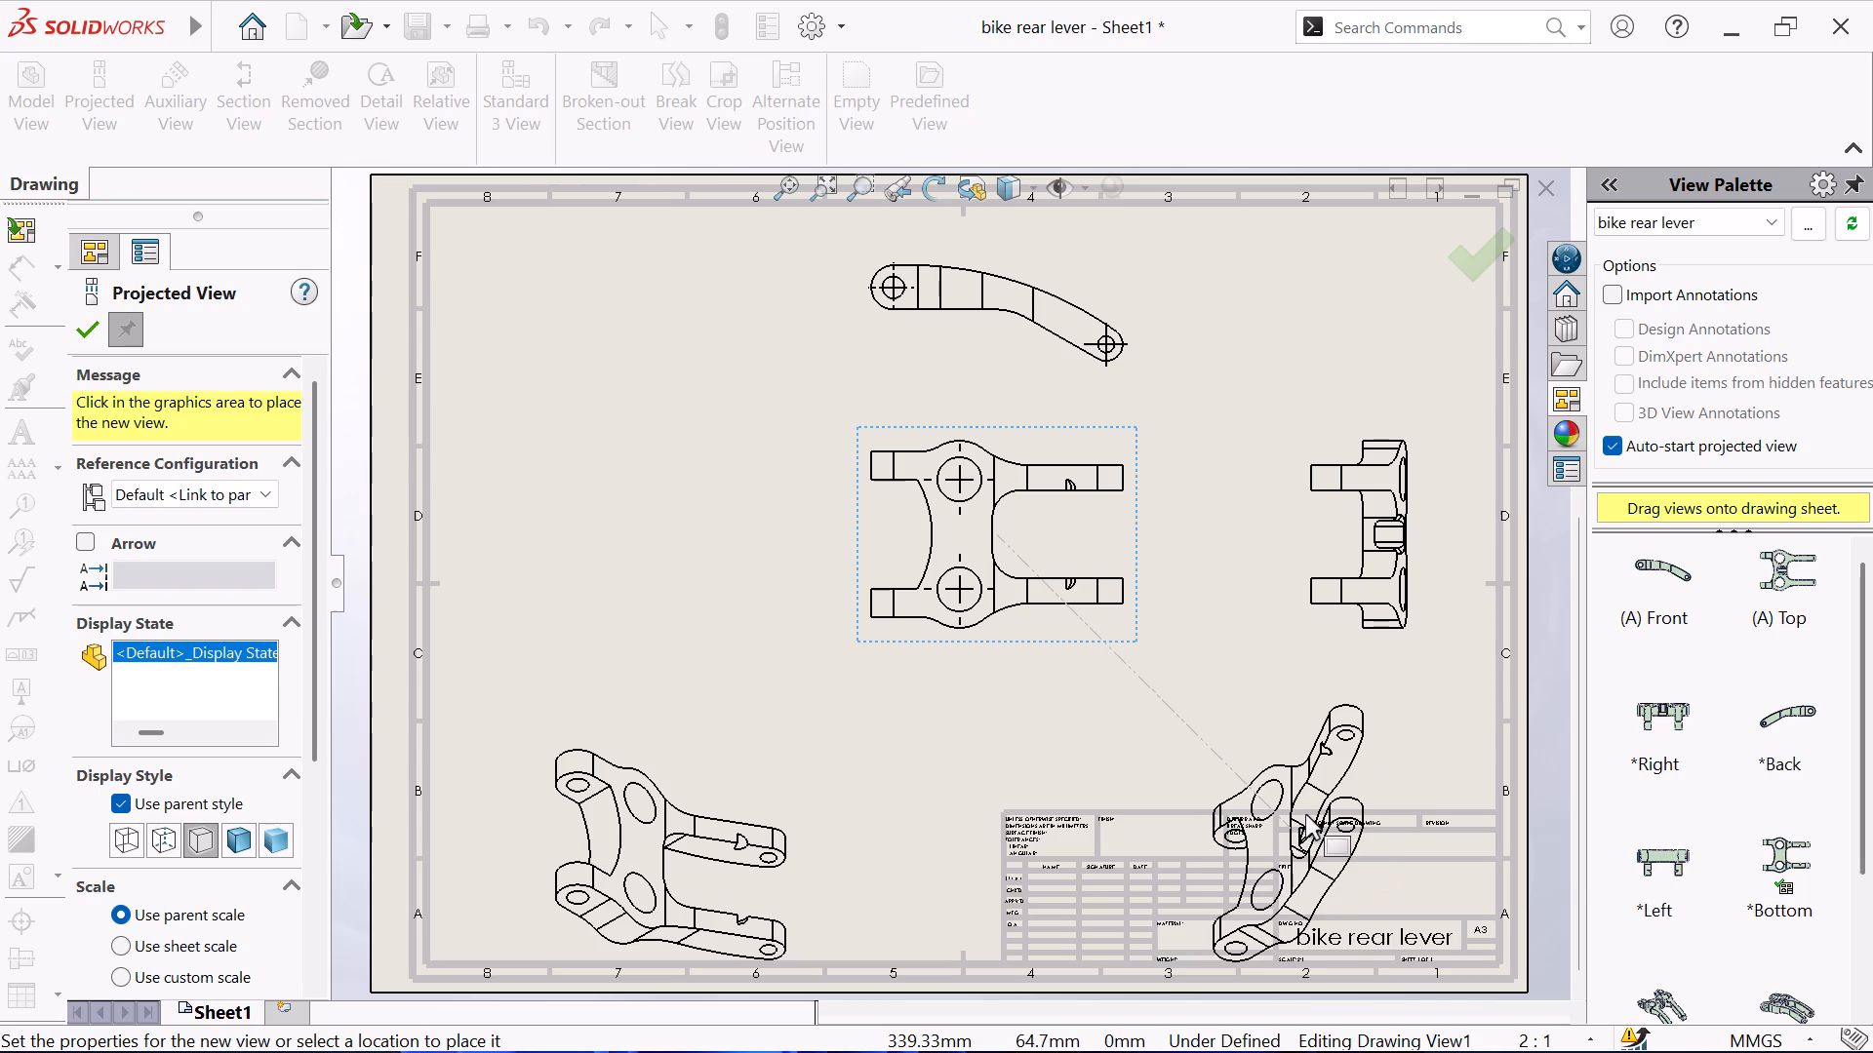
click(89, 319)
Set the pictorial view's display style to Shaded With Edges.
click(763, 897)
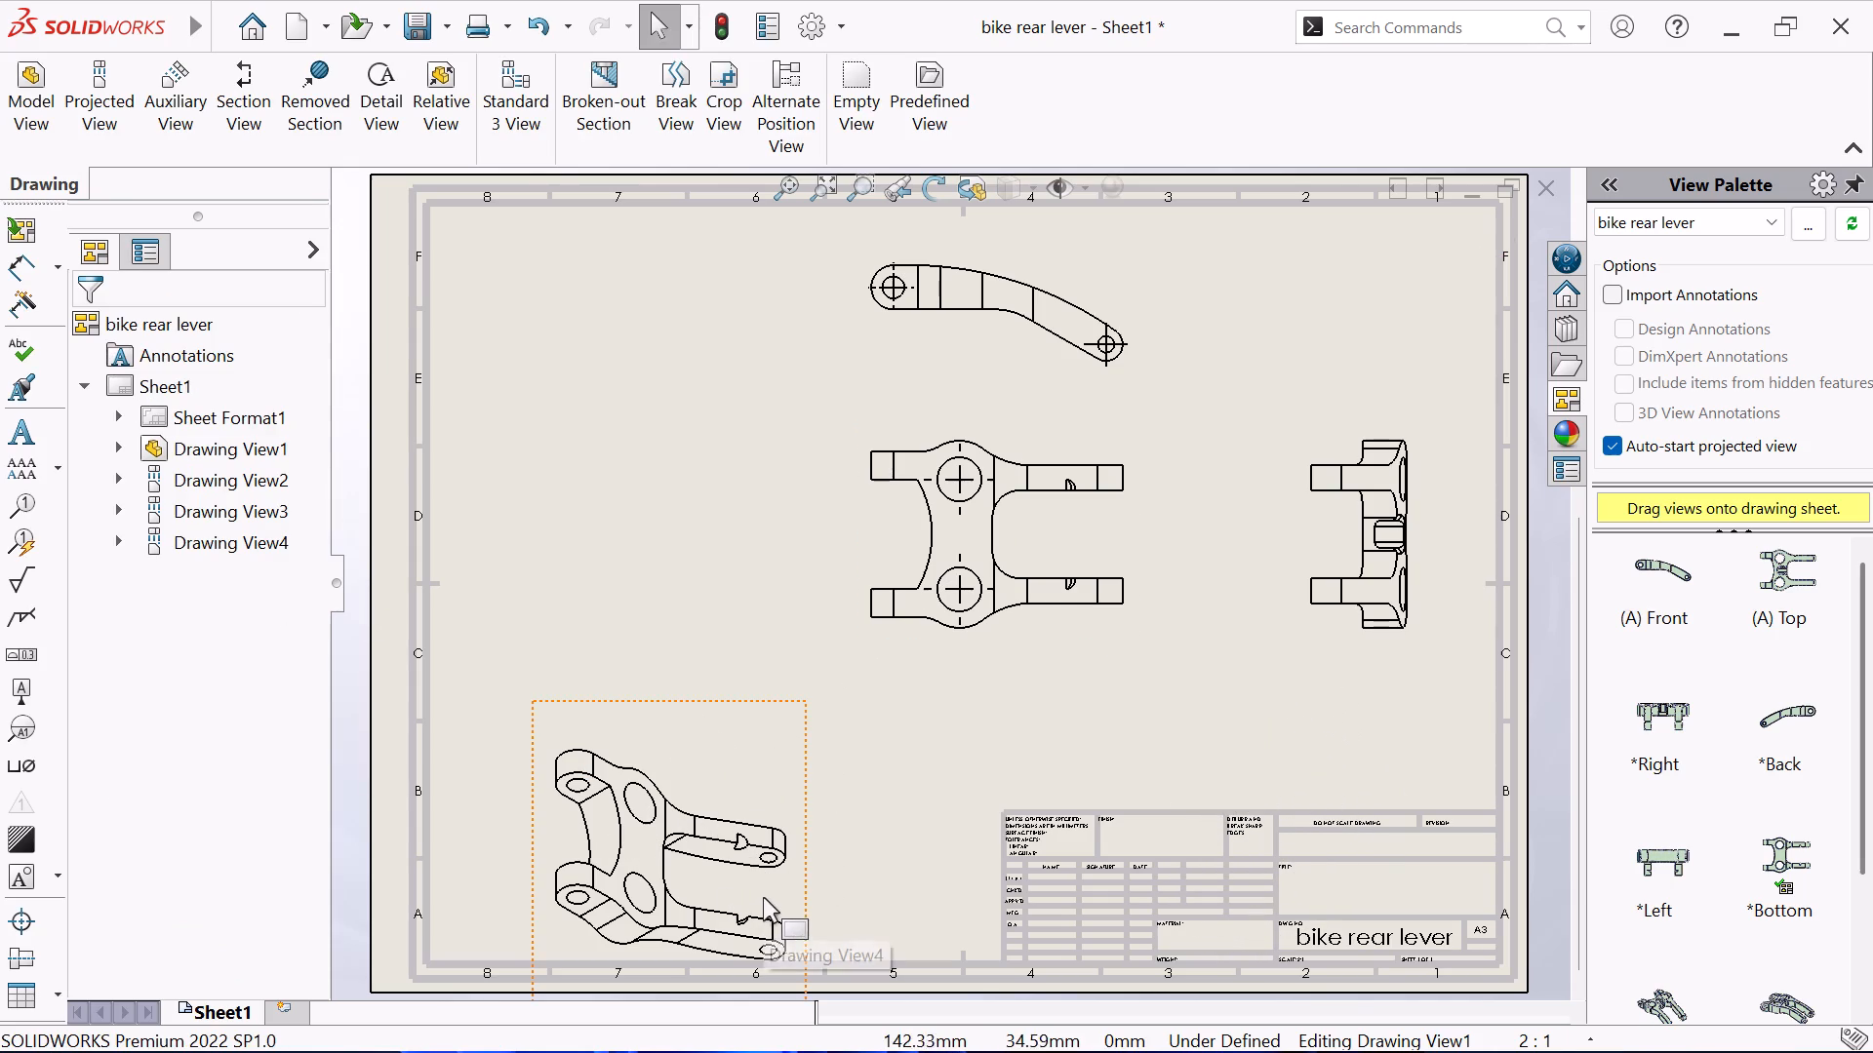
click(240, 745)
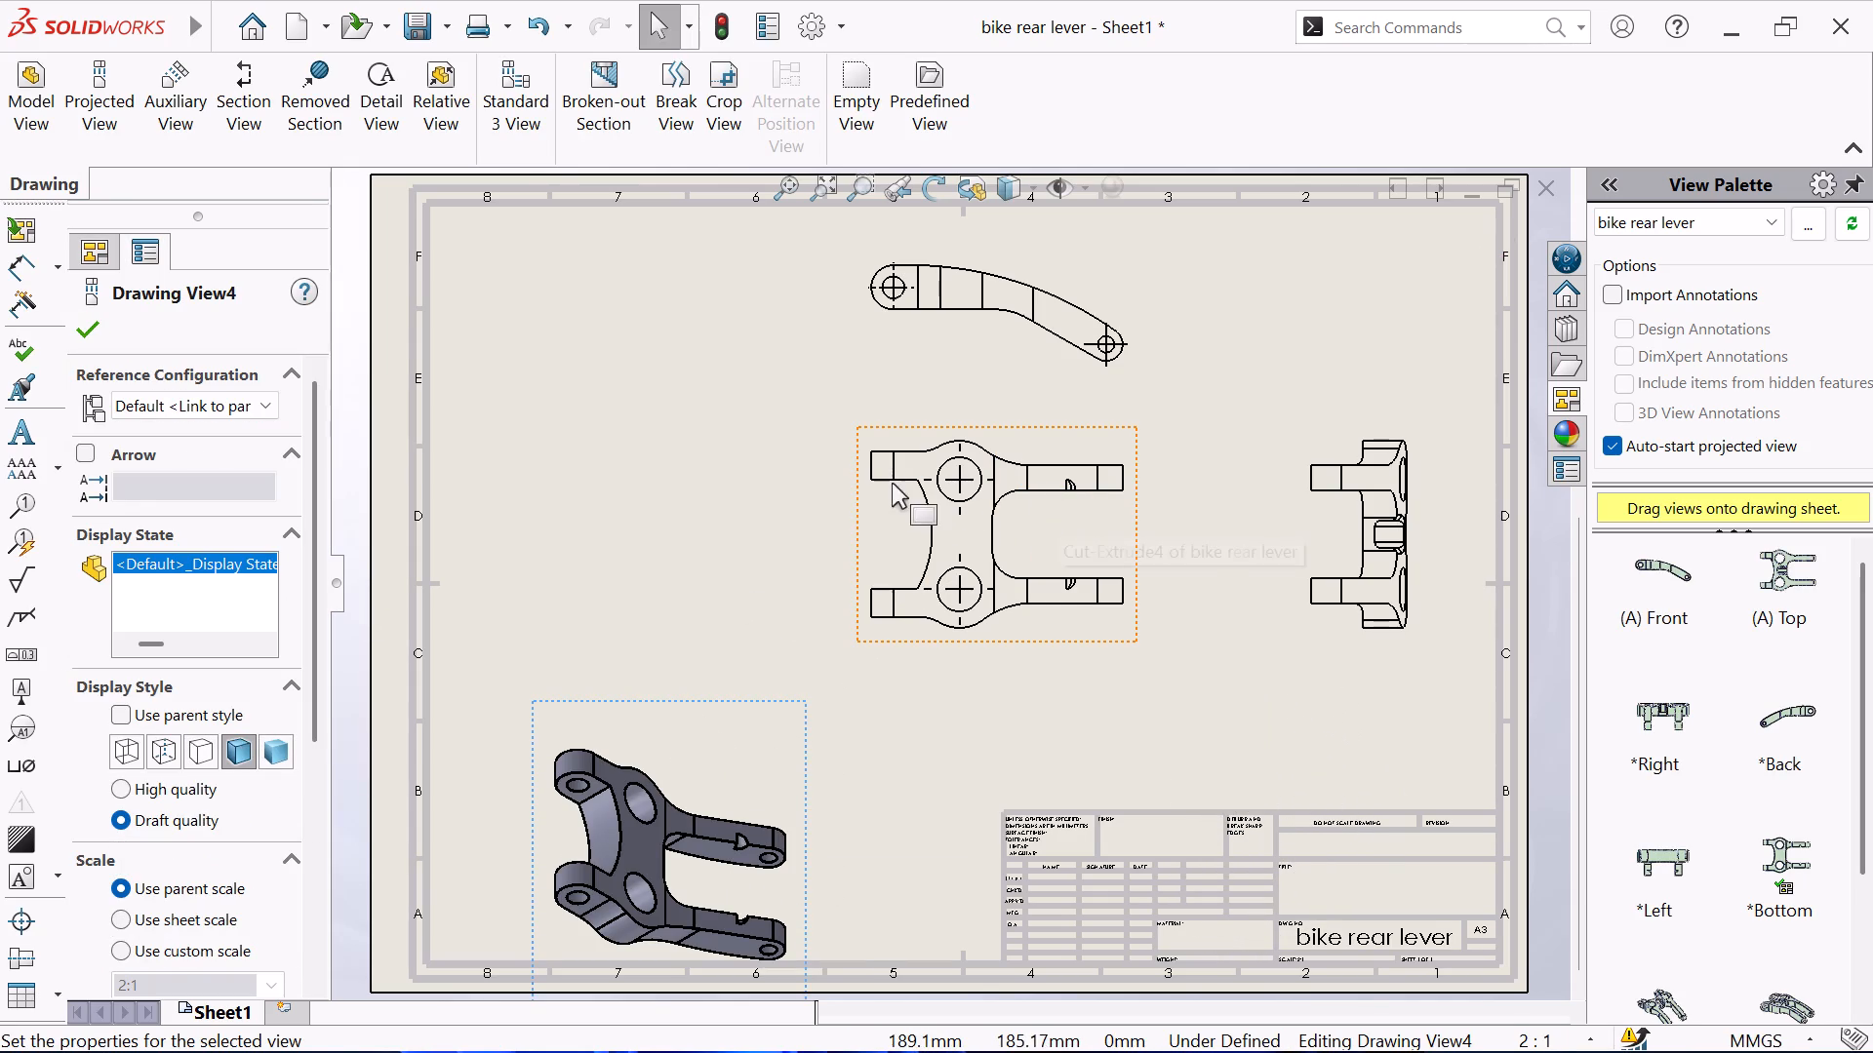
Move the Bottom view lower and slightly left on the sheet, widening the gap below the curved profile view.
click(865, 512)
drag(865, 537, 827, 544)
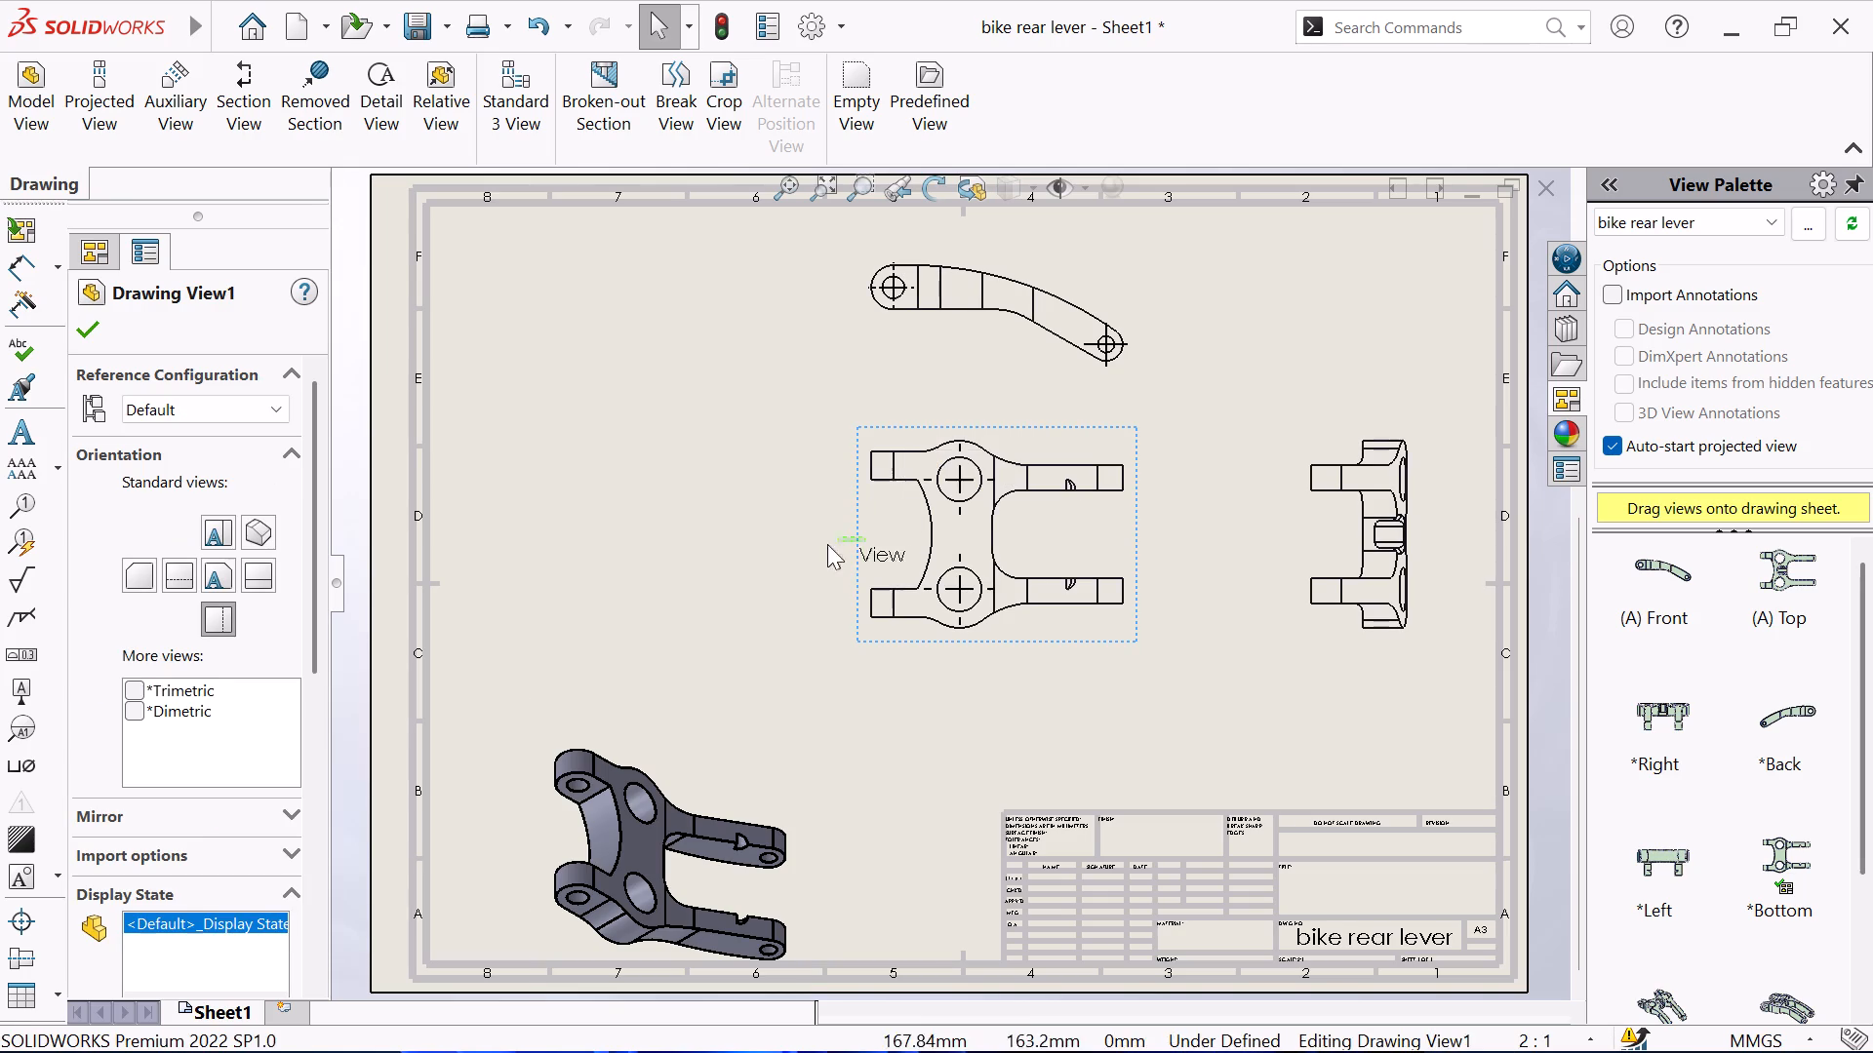
drag(827, 544, 790, 571)
click(866, 560)
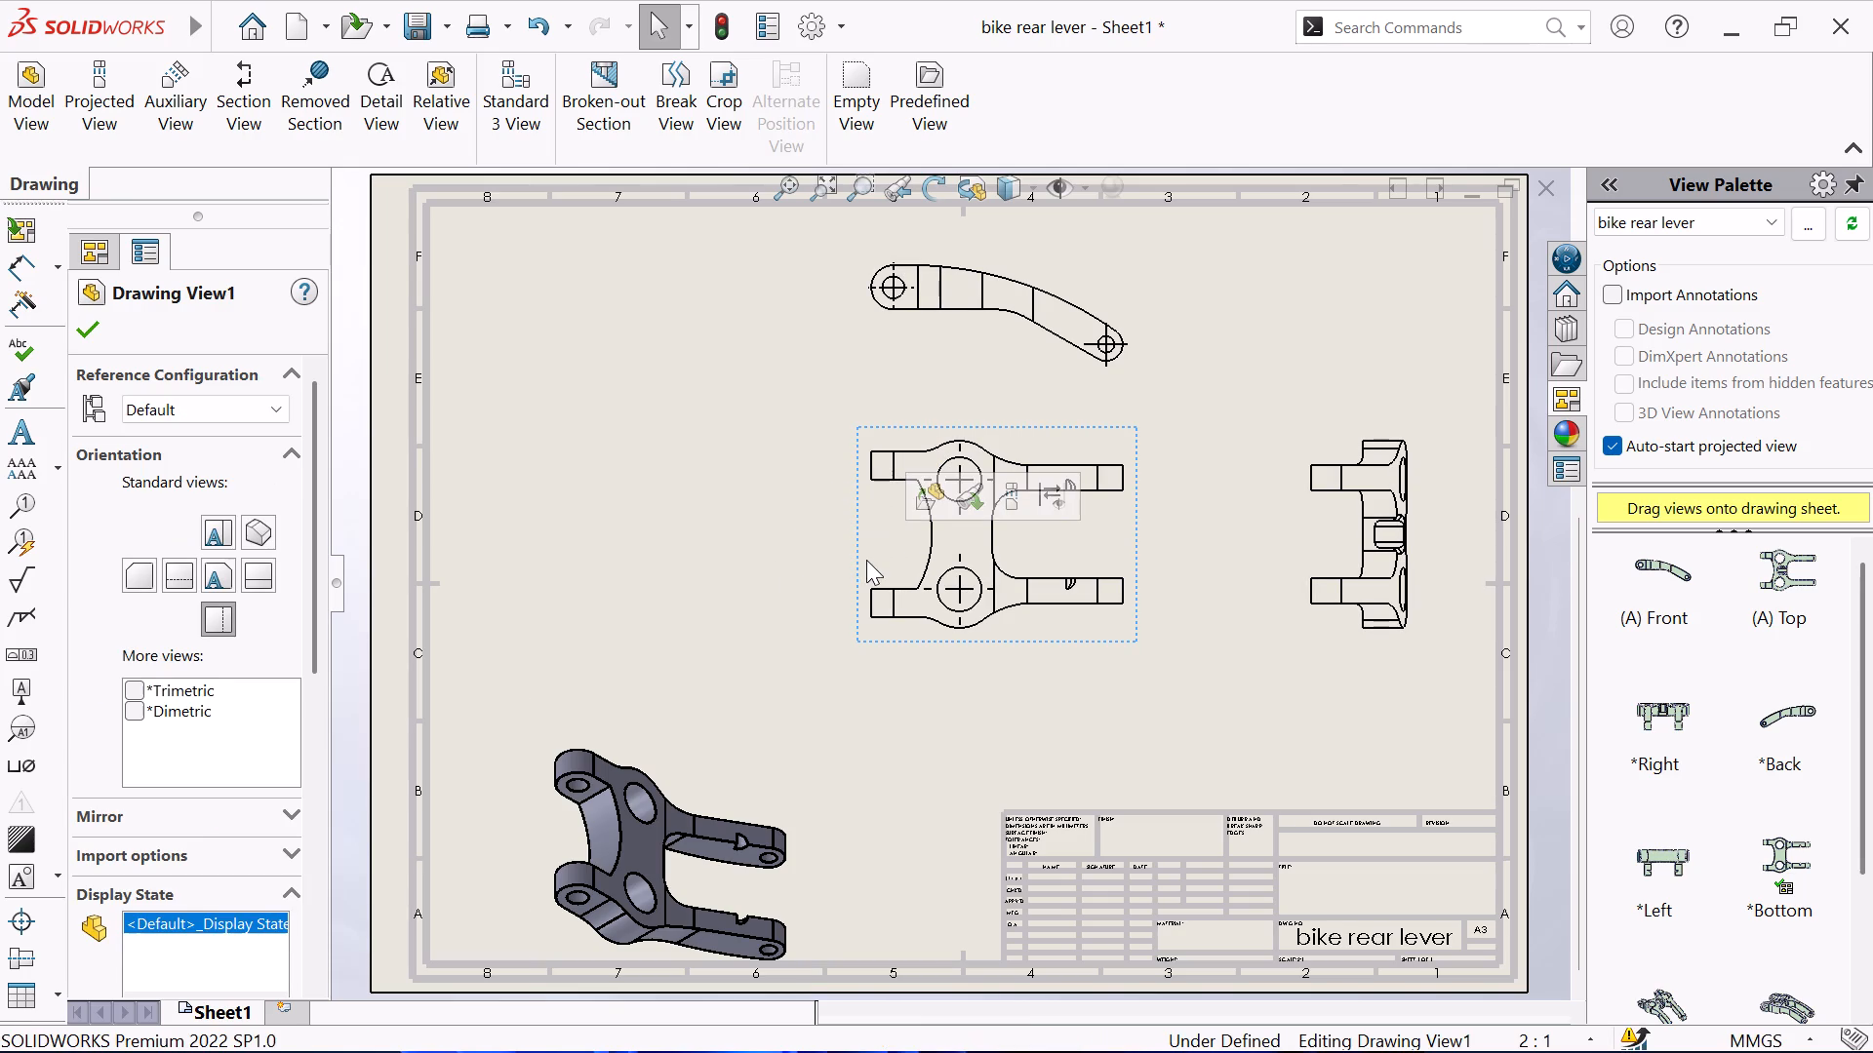
drag(866, 556, 855, 602)
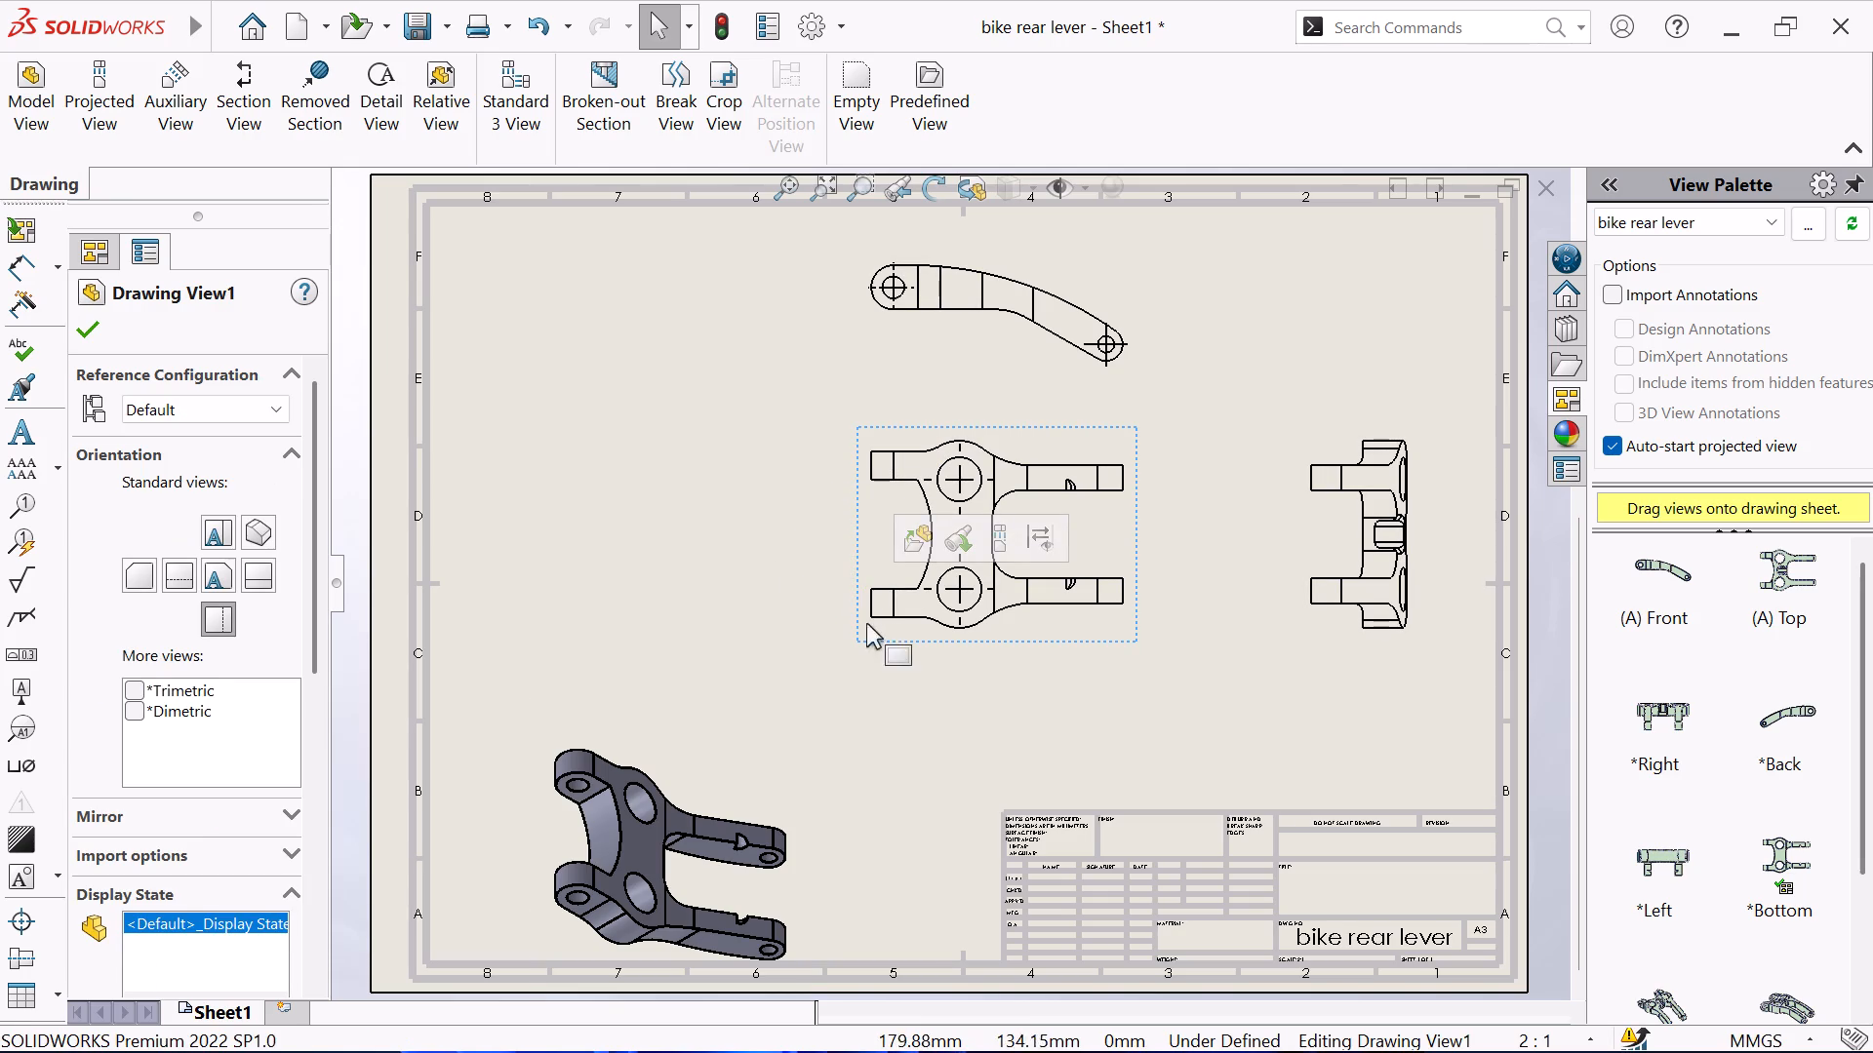
click(726, 449)
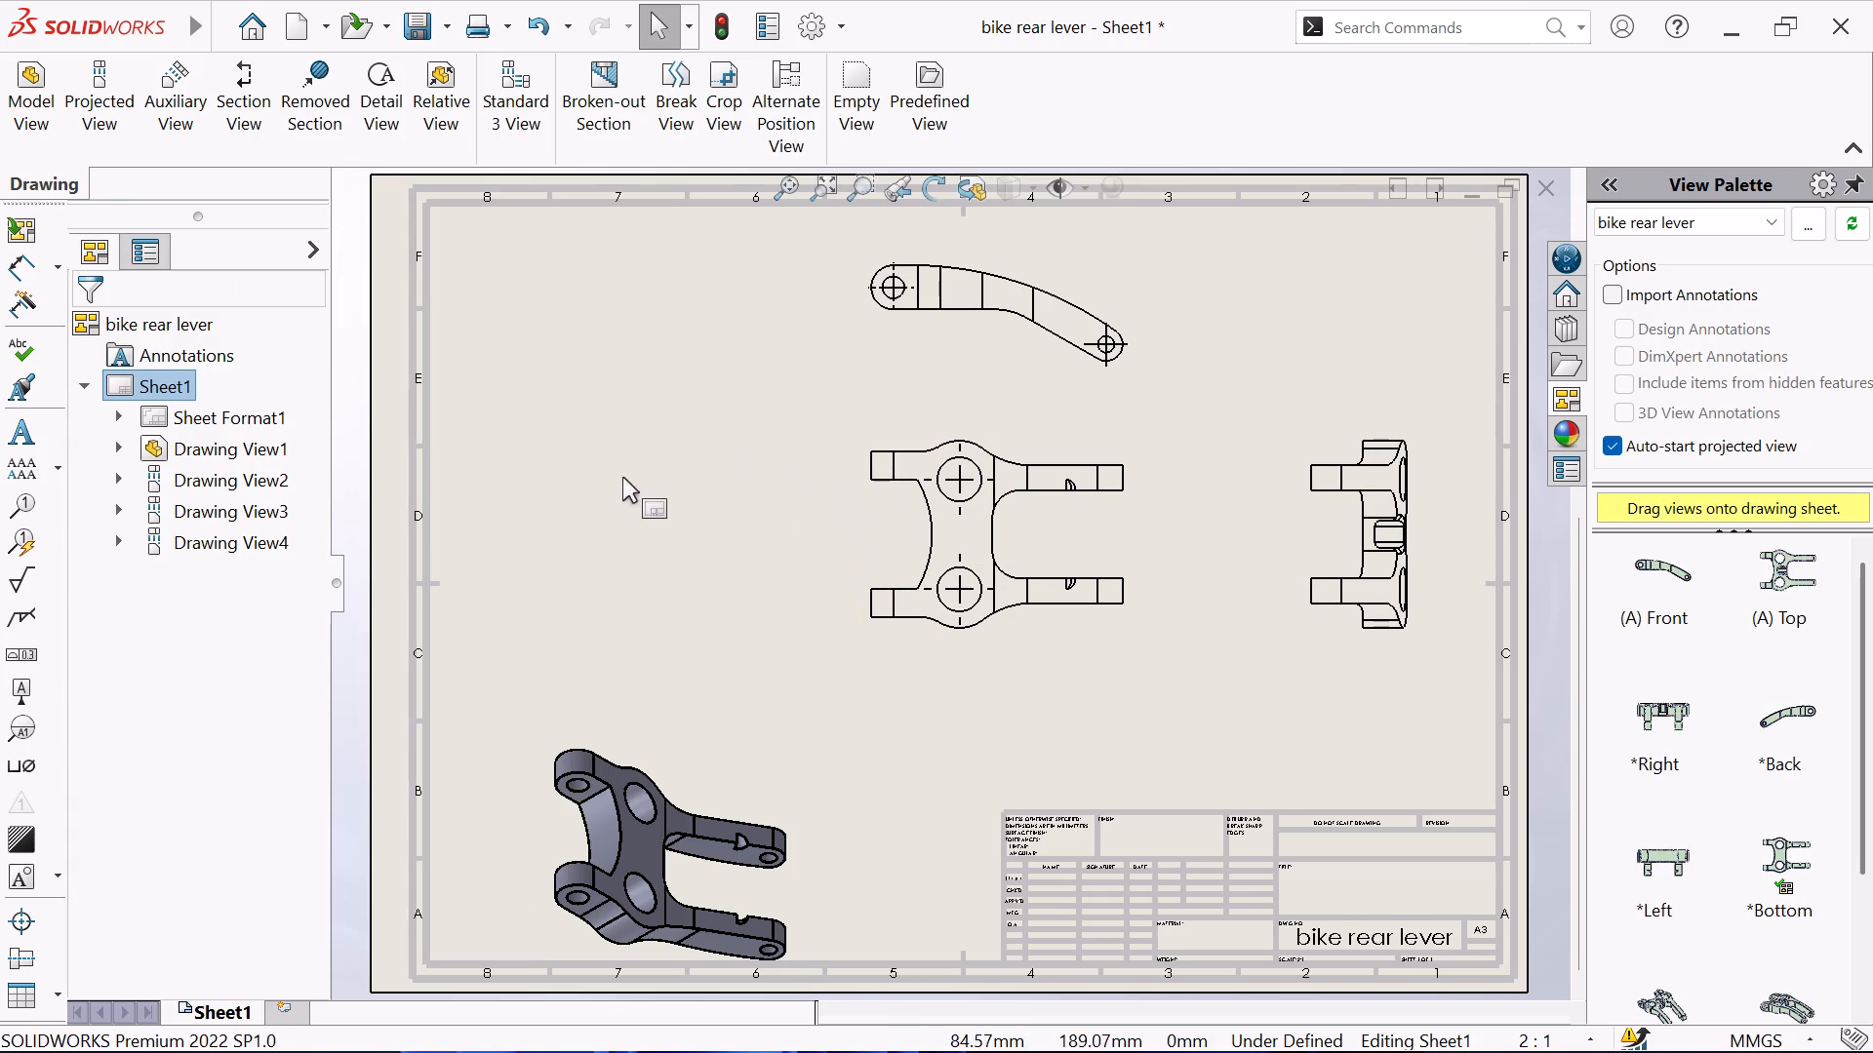
click(861, 537)
drag(870, 535, 862, 592)
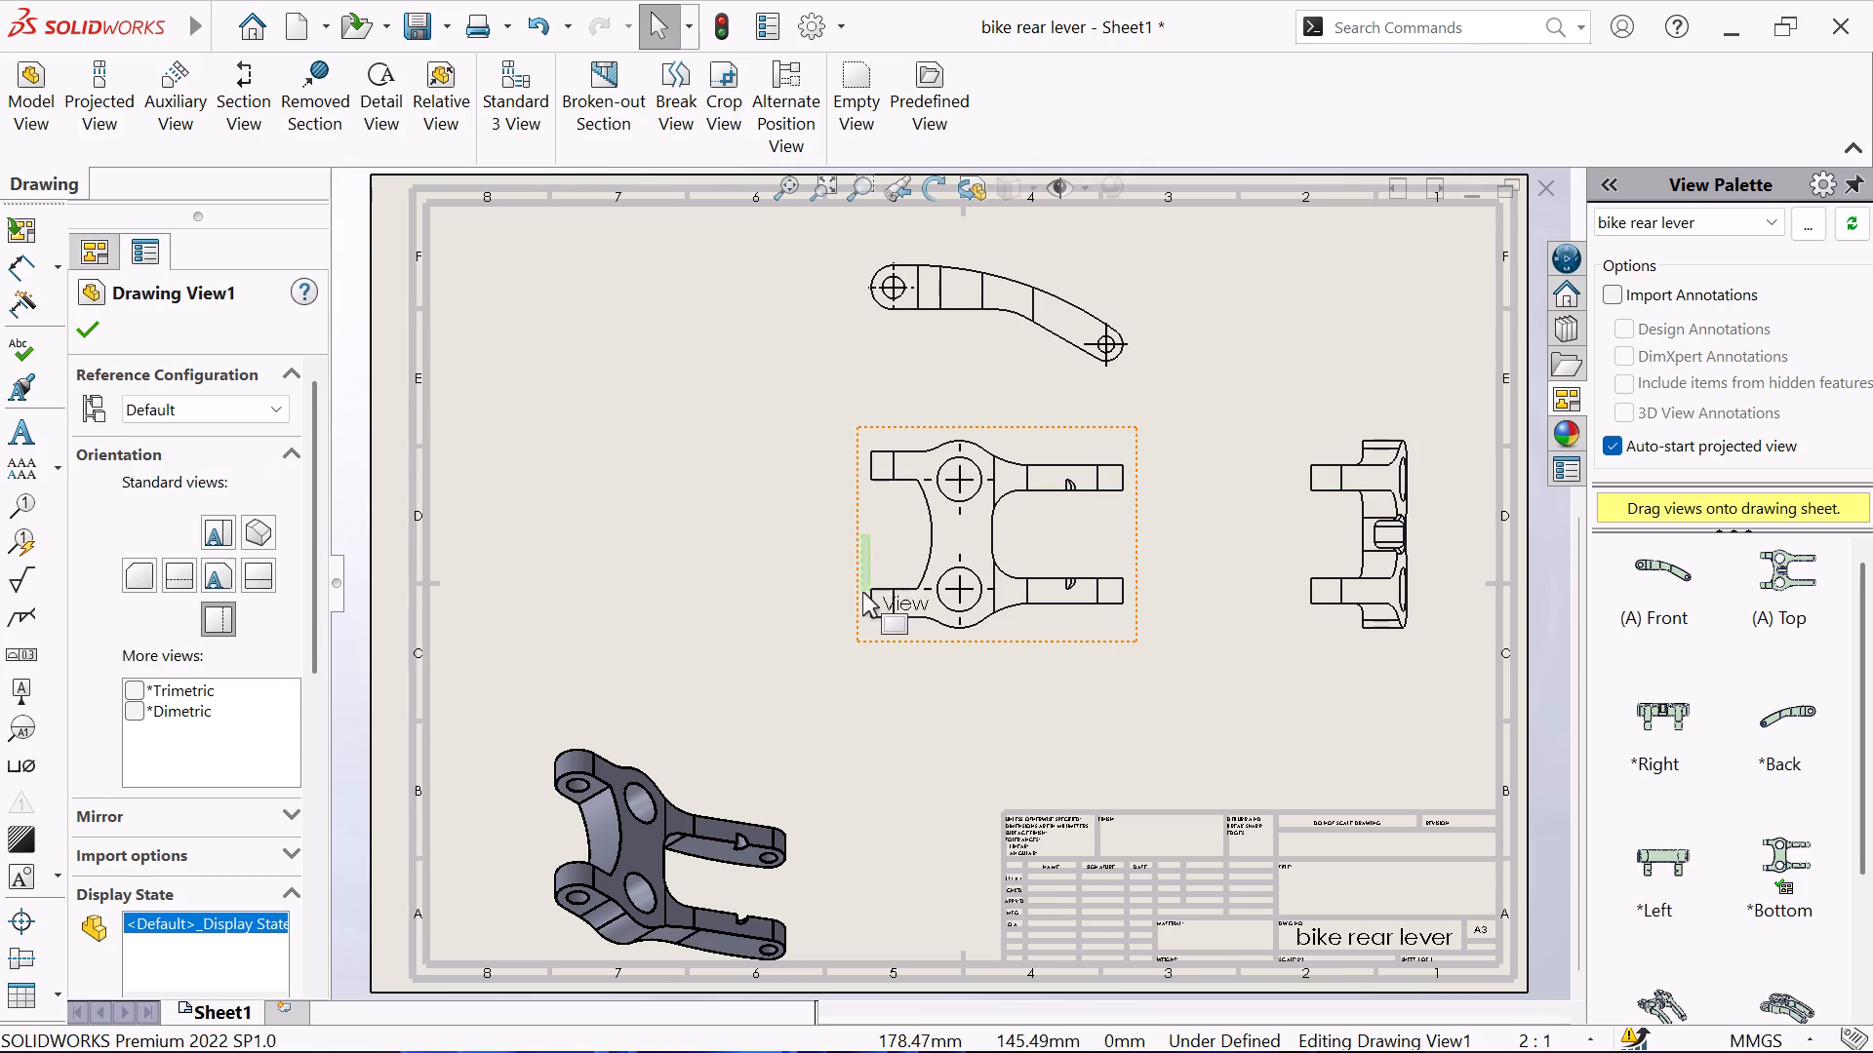
drag(862, 592, 861, 596)
drag(854, 550, 848, 636)
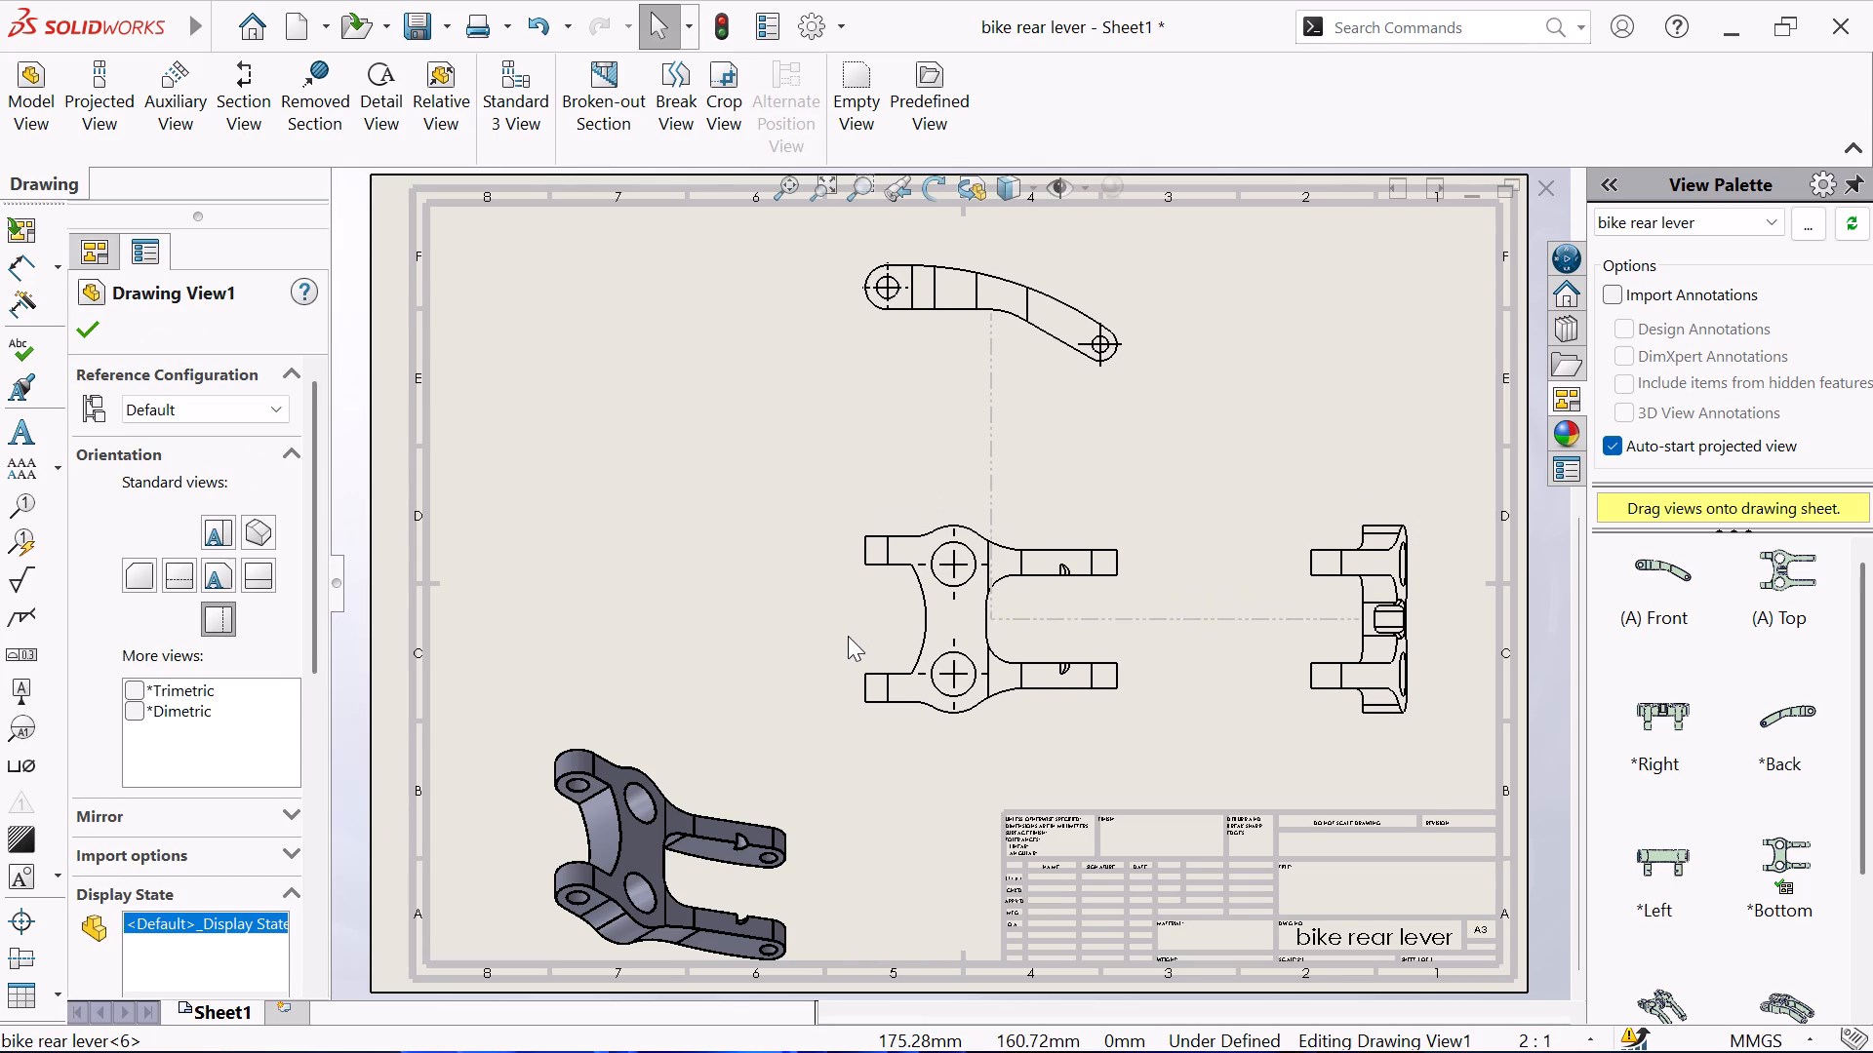
drag(848, 636, 814, 618)
Move the shaded pictorial view up and left so it sits fully inside the sheet's lower-left border.
click(652, 736)
drag(537, 712, 472, 650)
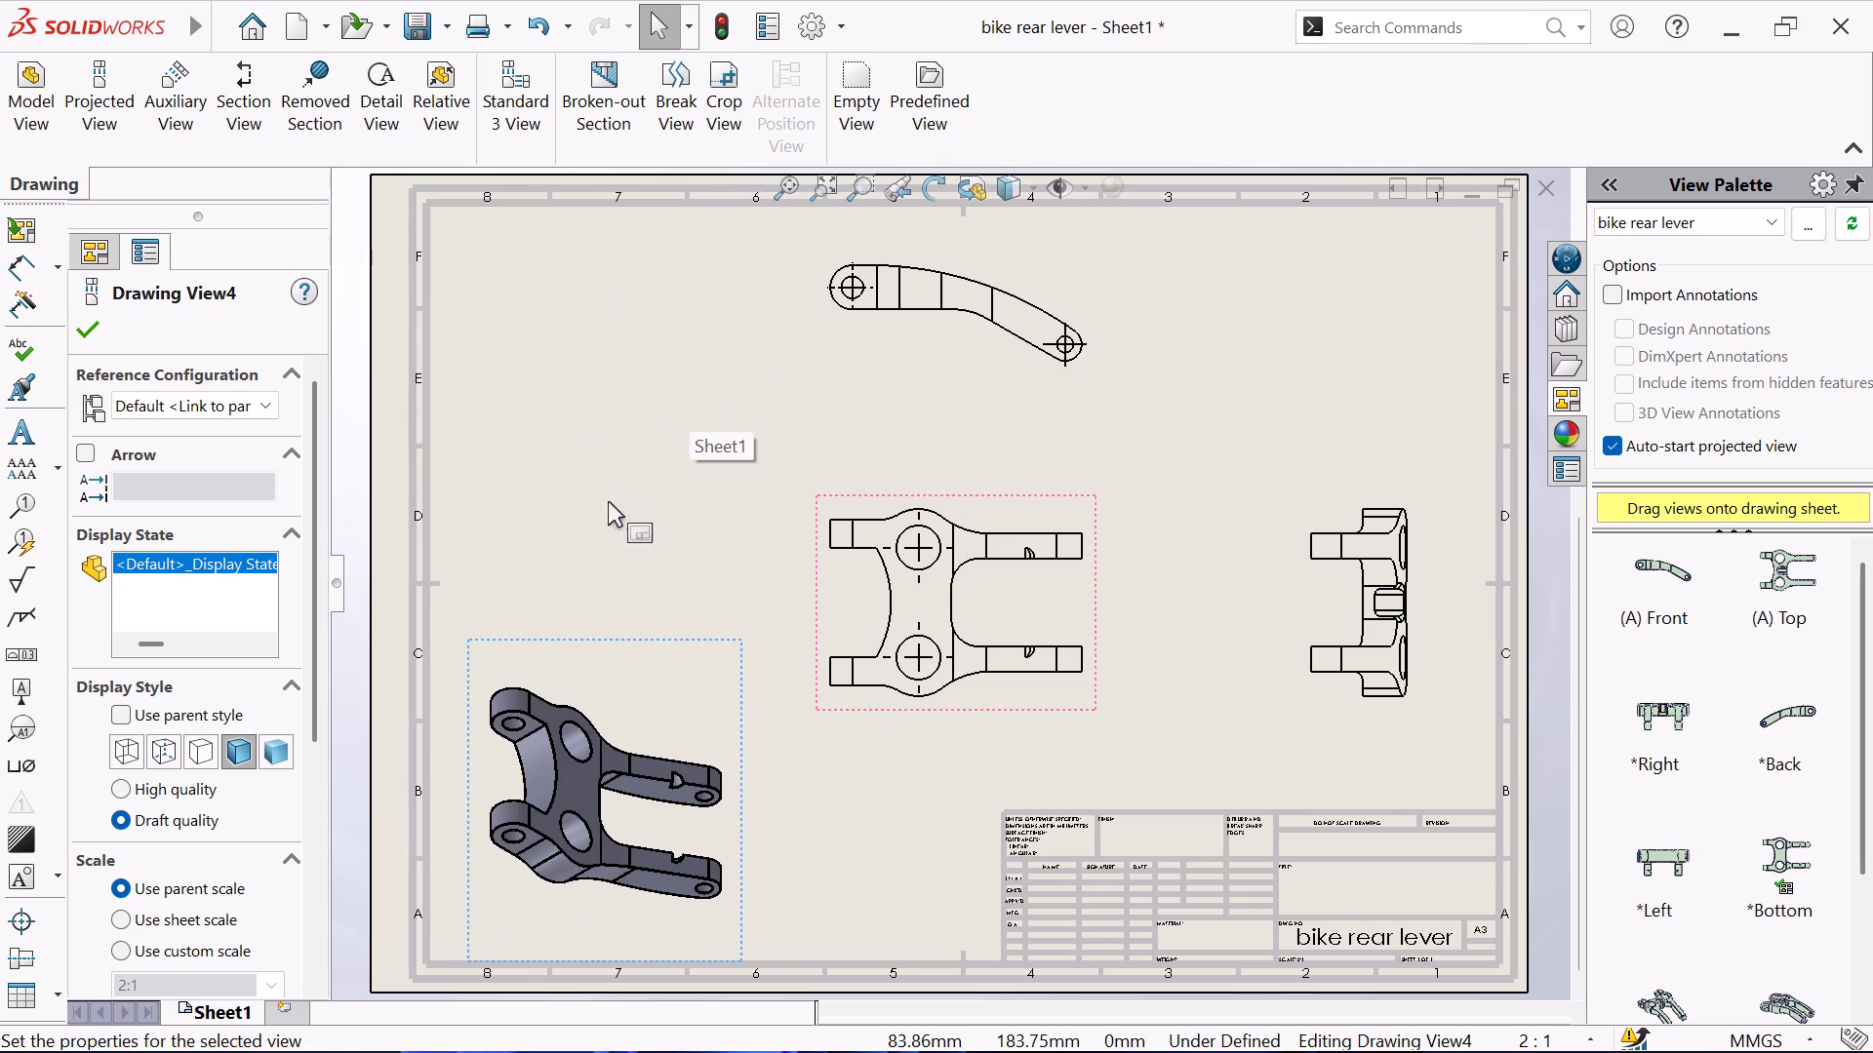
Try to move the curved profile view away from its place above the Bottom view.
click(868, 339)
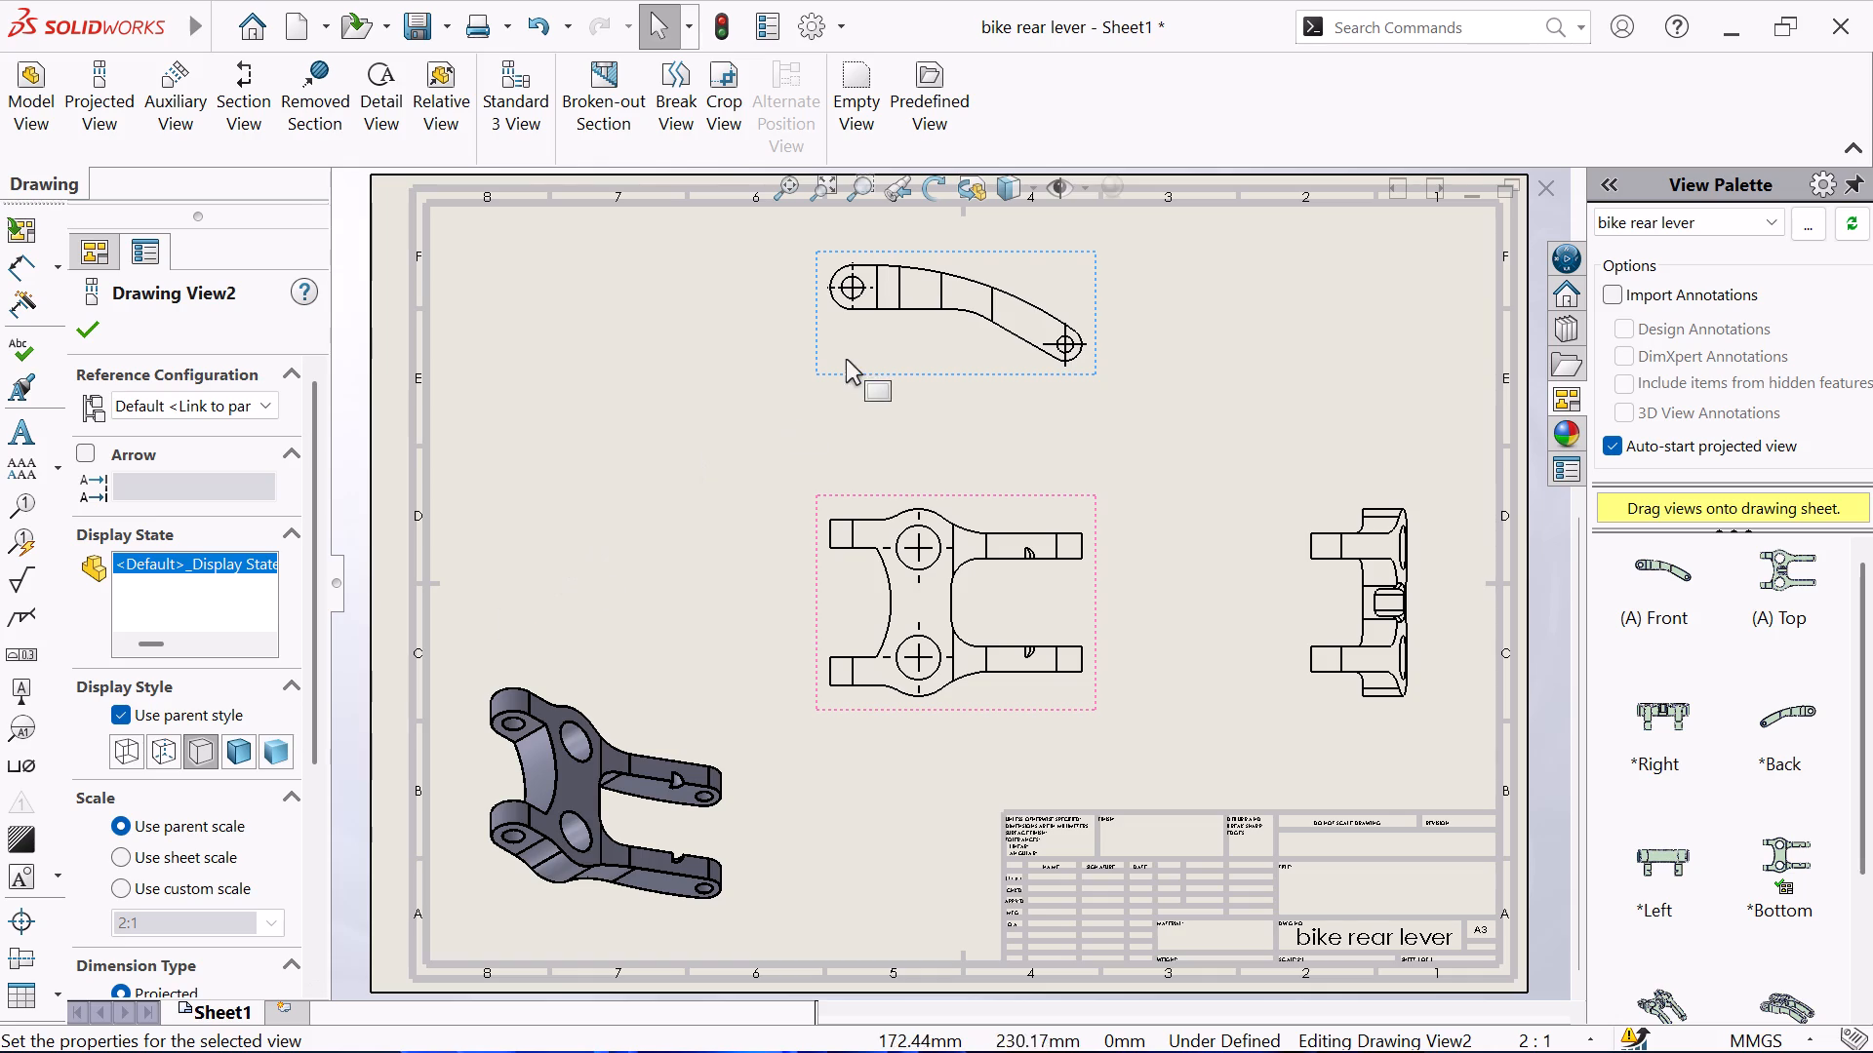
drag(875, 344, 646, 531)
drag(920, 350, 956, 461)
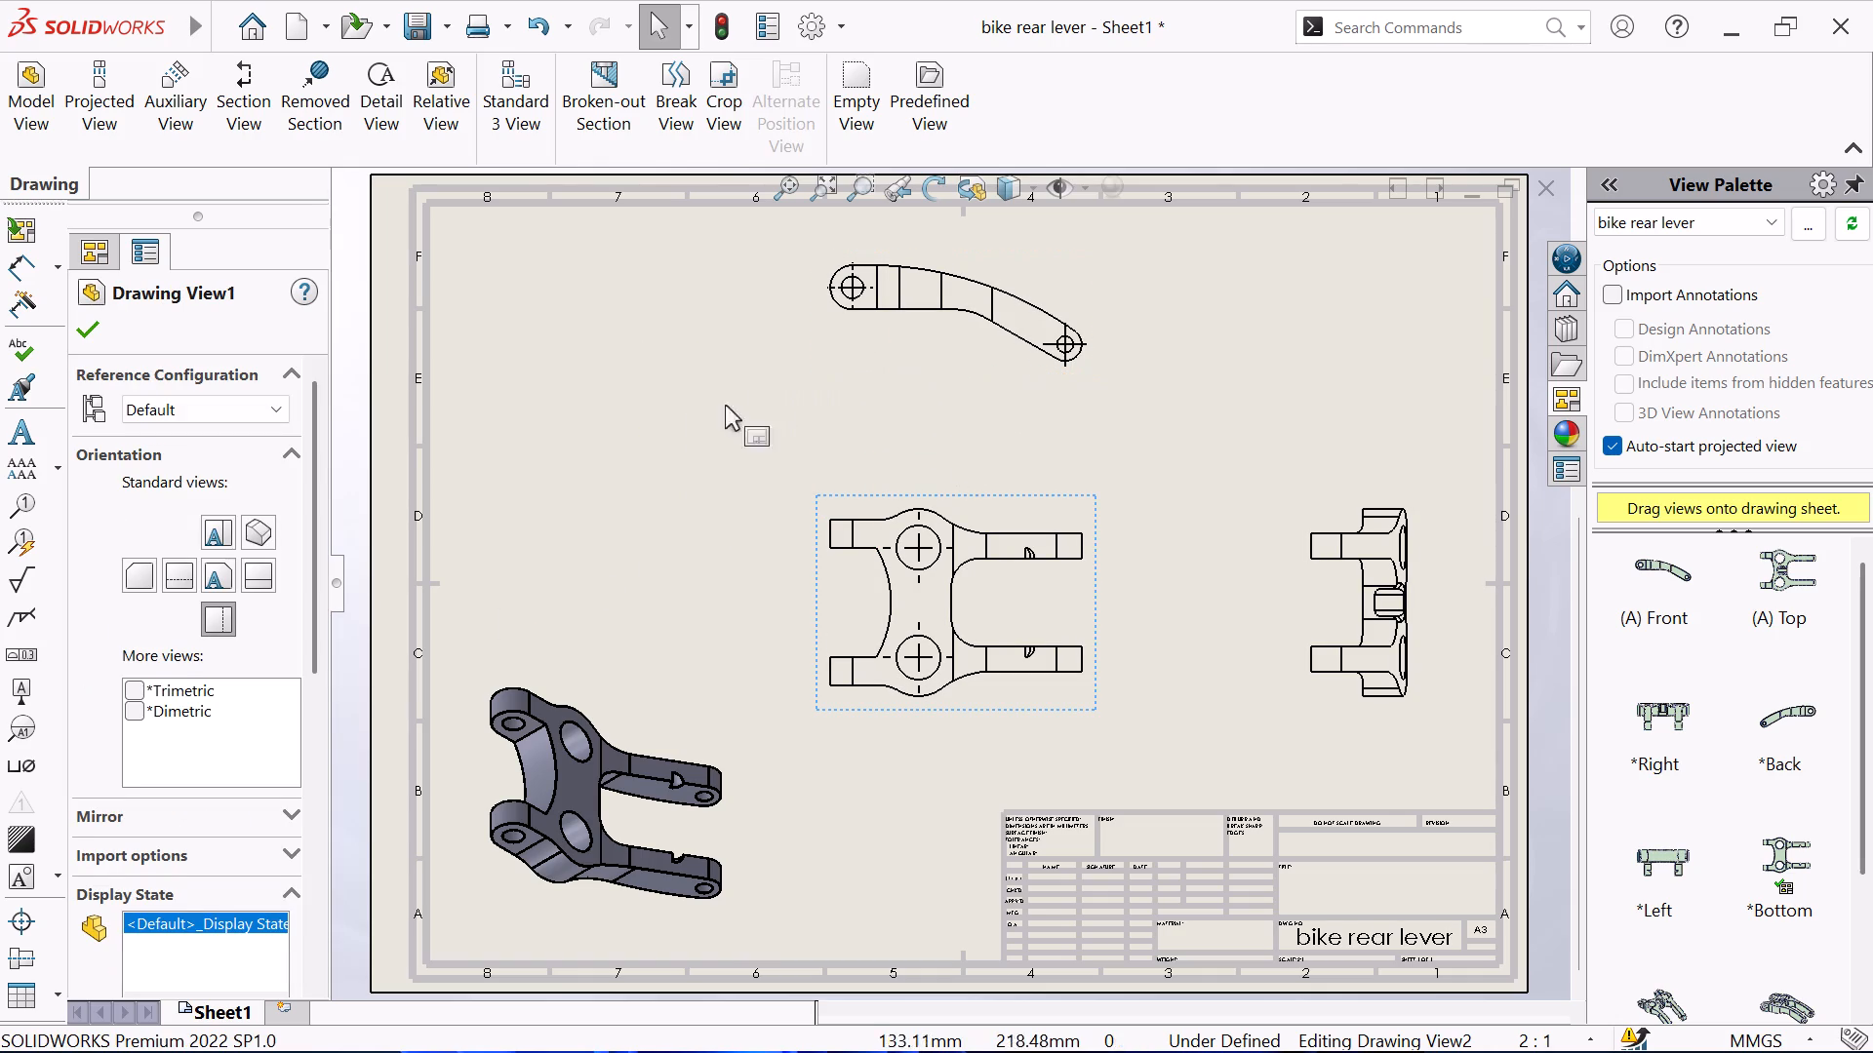
Look through the display style, scale and dimension type settings of the Bottom view and the curved profile view.
scroll(161, 697, down, 3)
scroll(162, 697, up, 2)
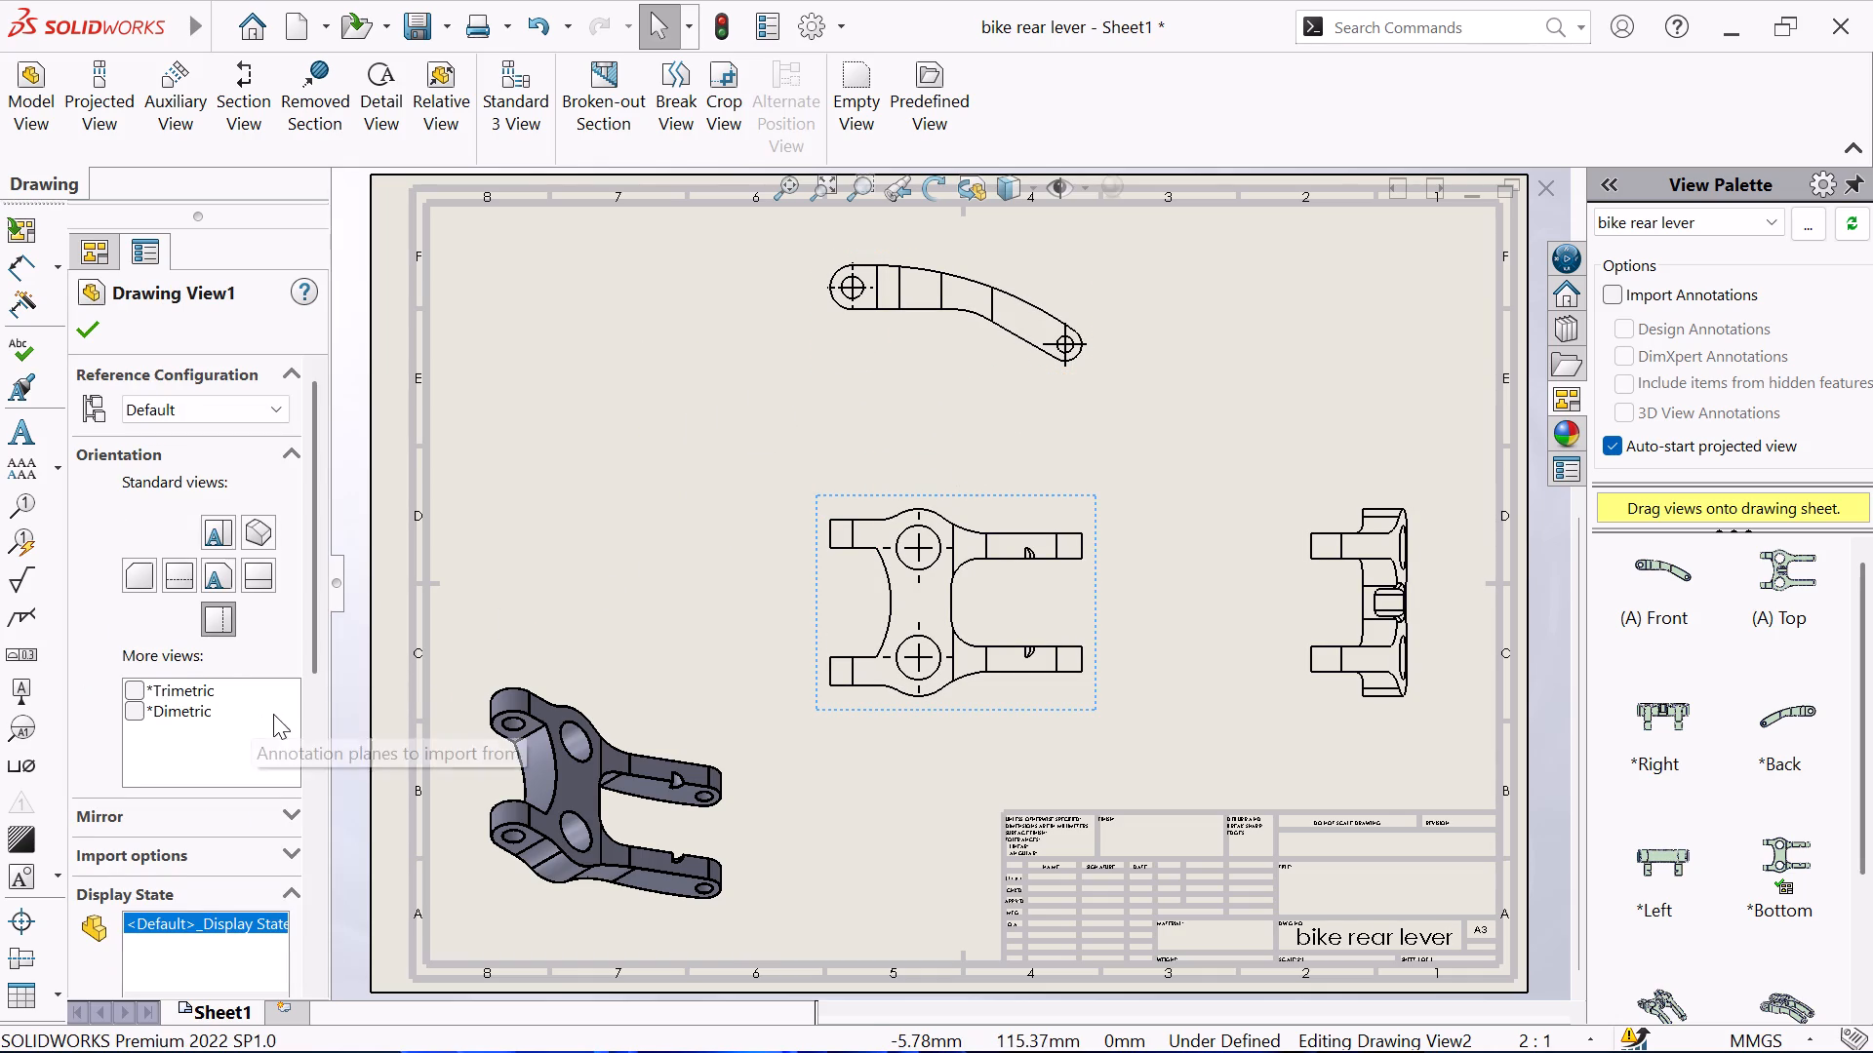
click(317, 726)
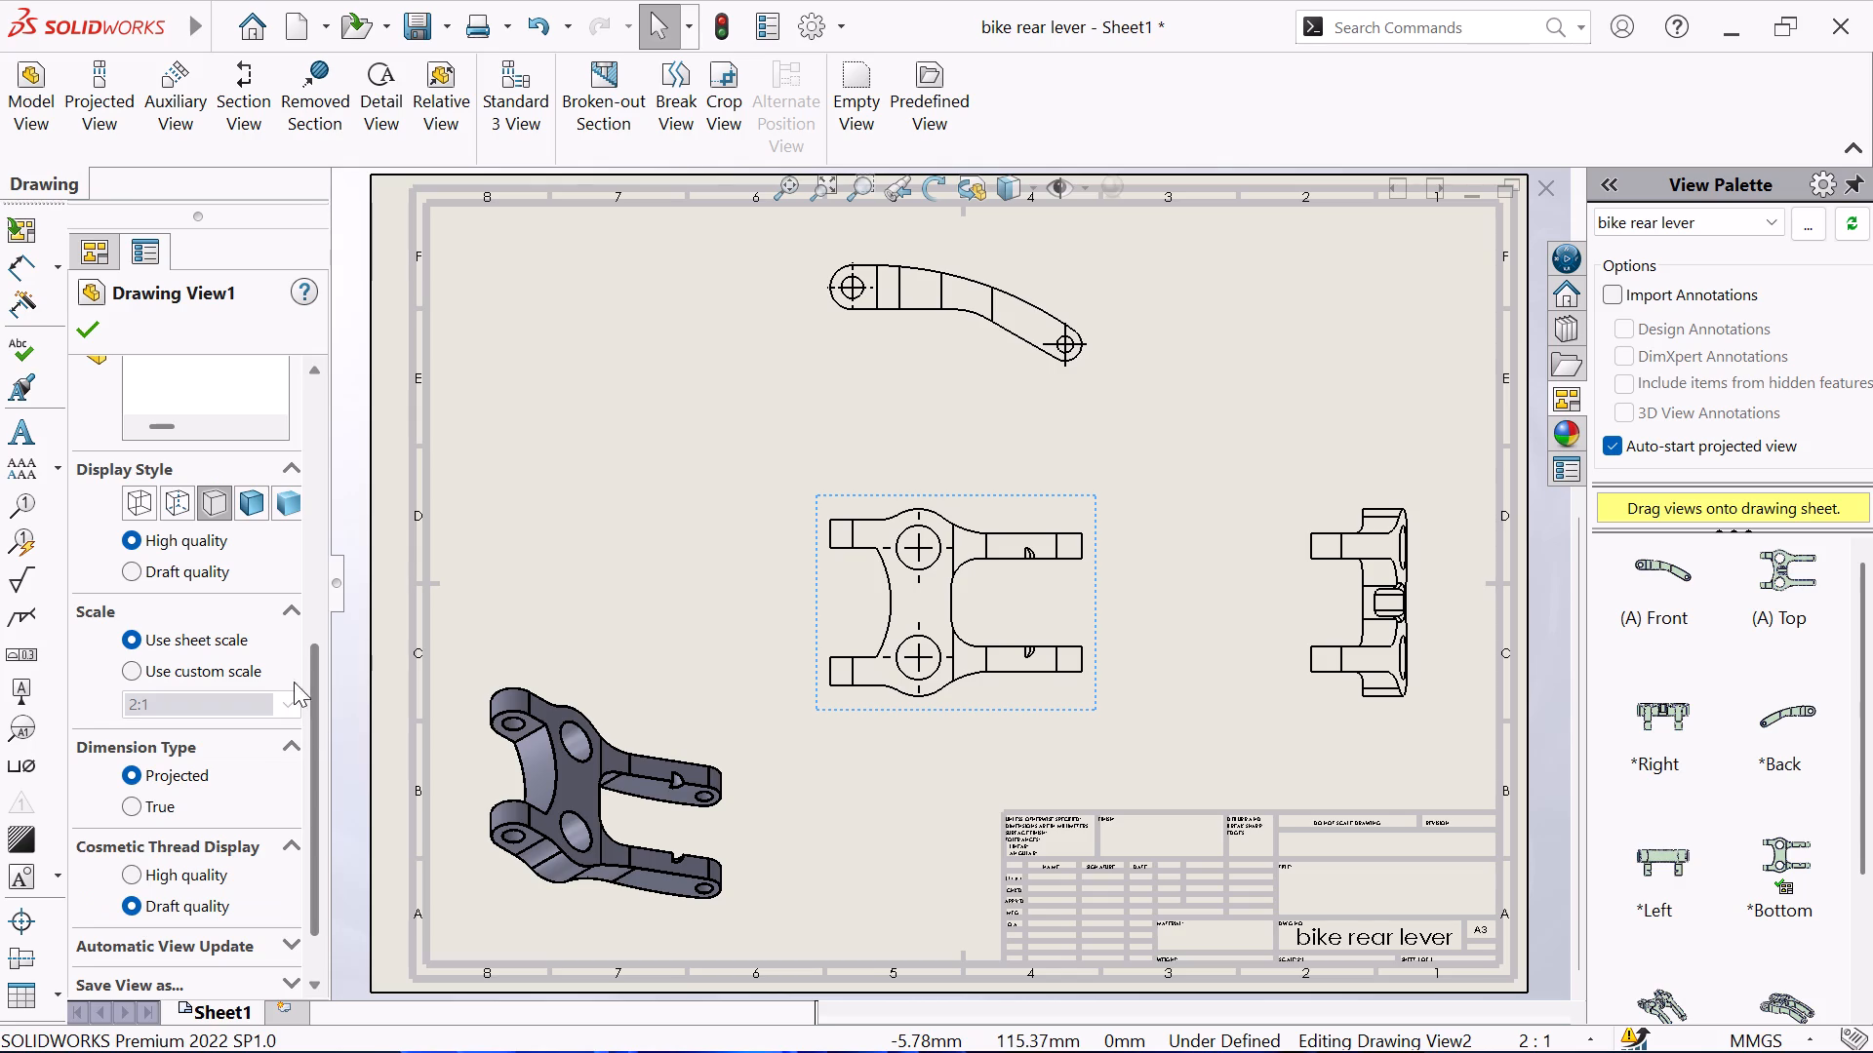
click(899, 347)
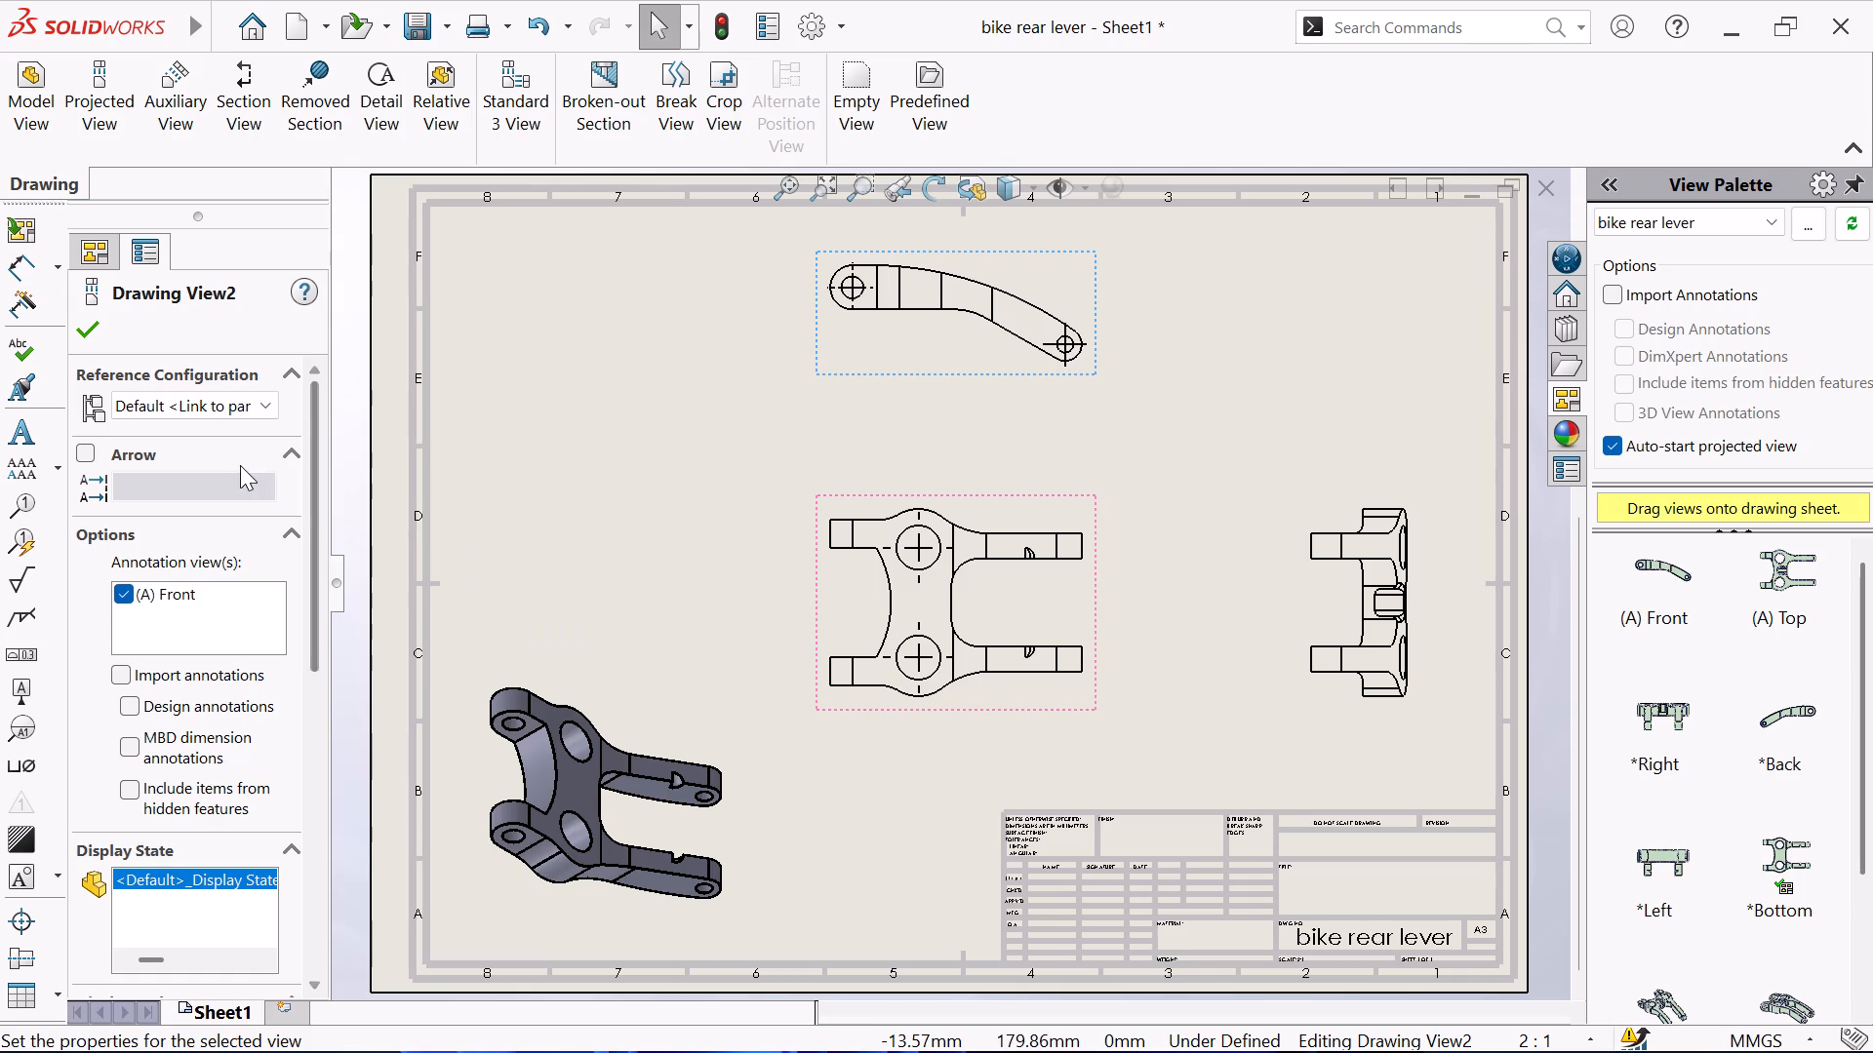
click(307, 723)
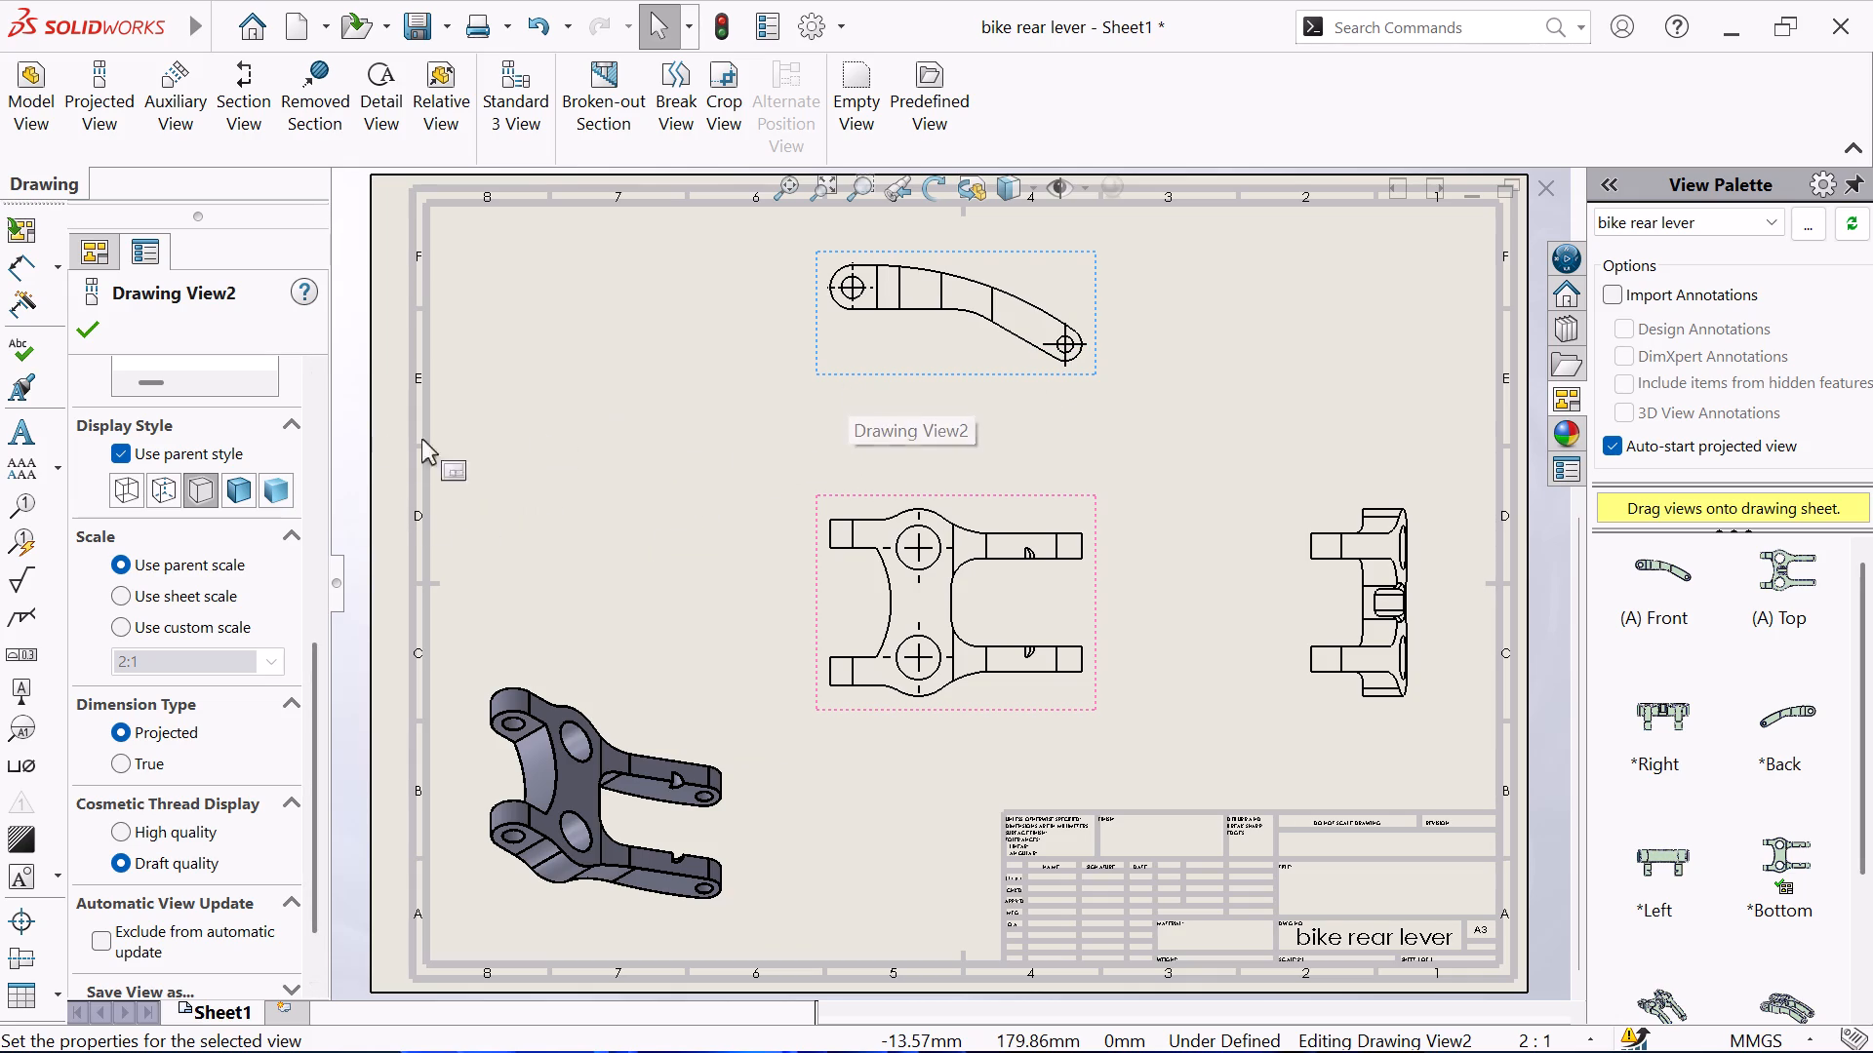
click(315, 595)
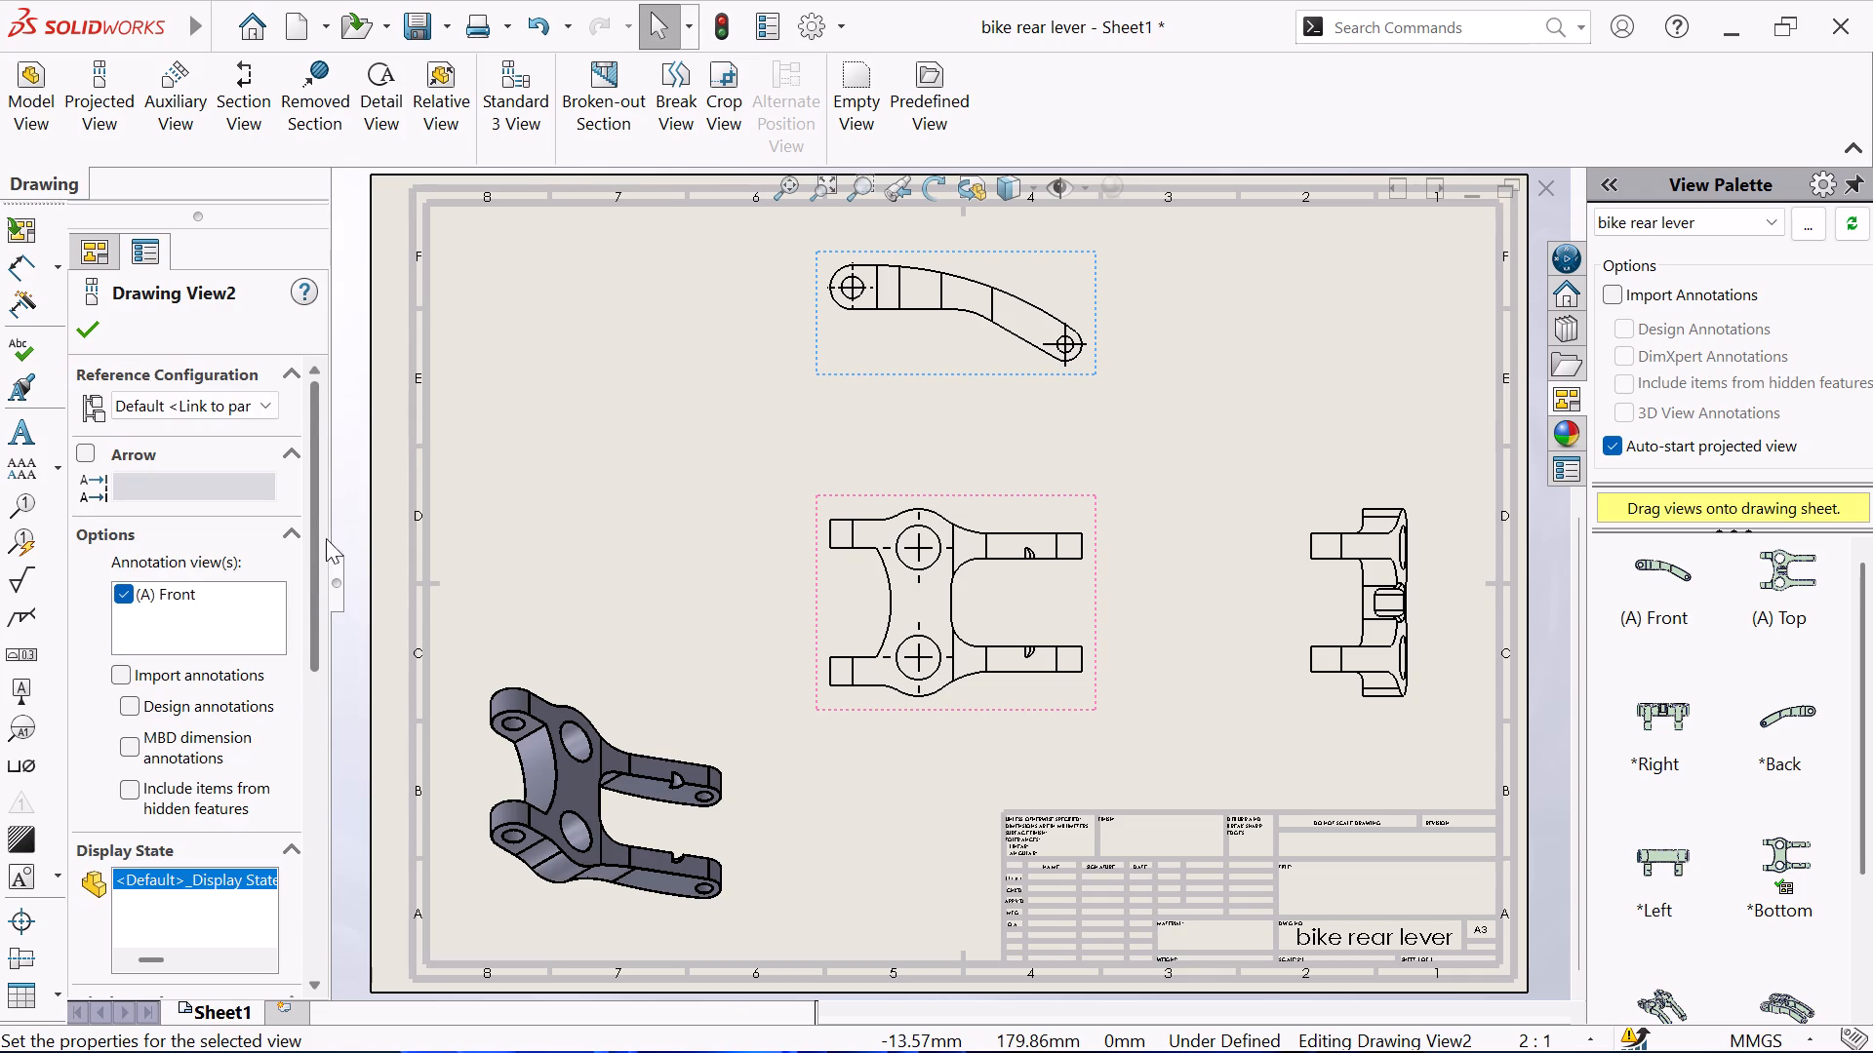
scroll(277, 472, up, 1)
click(310, 727)
scroll(310, 728, down, 1)
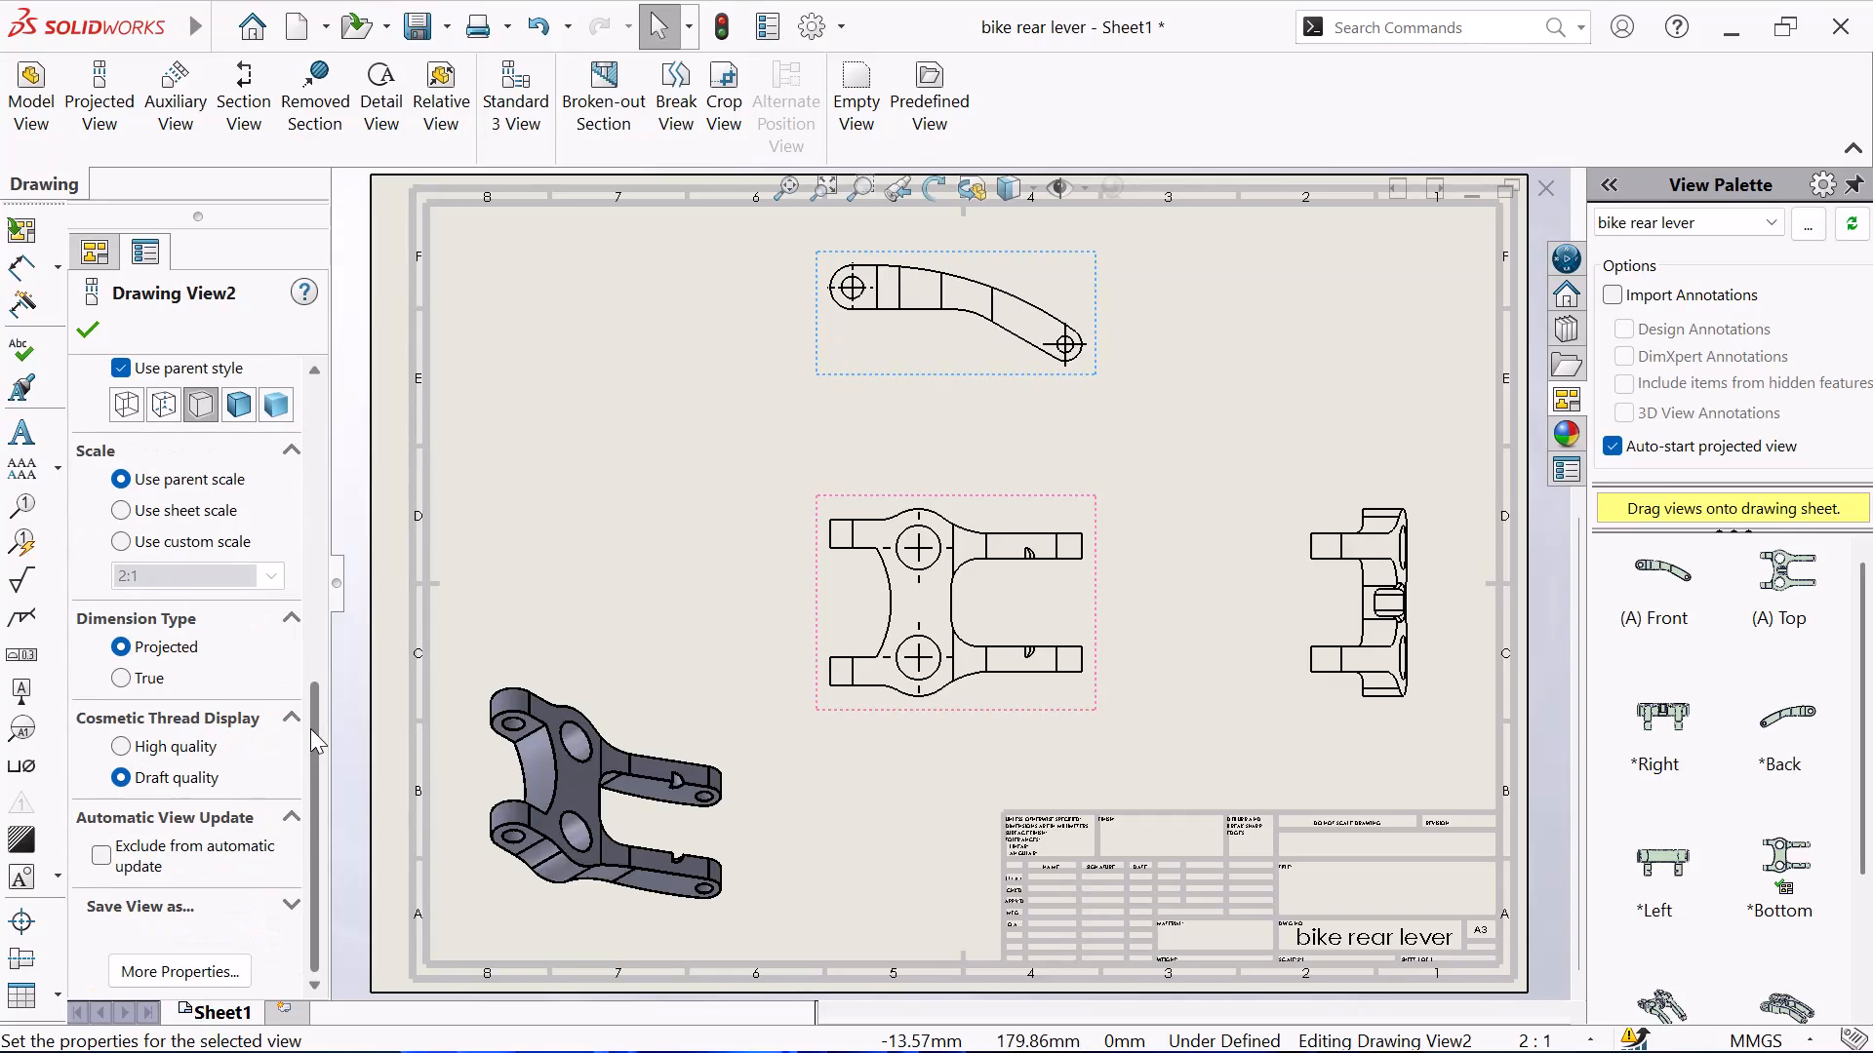
scroll(310, 728, down, 2)
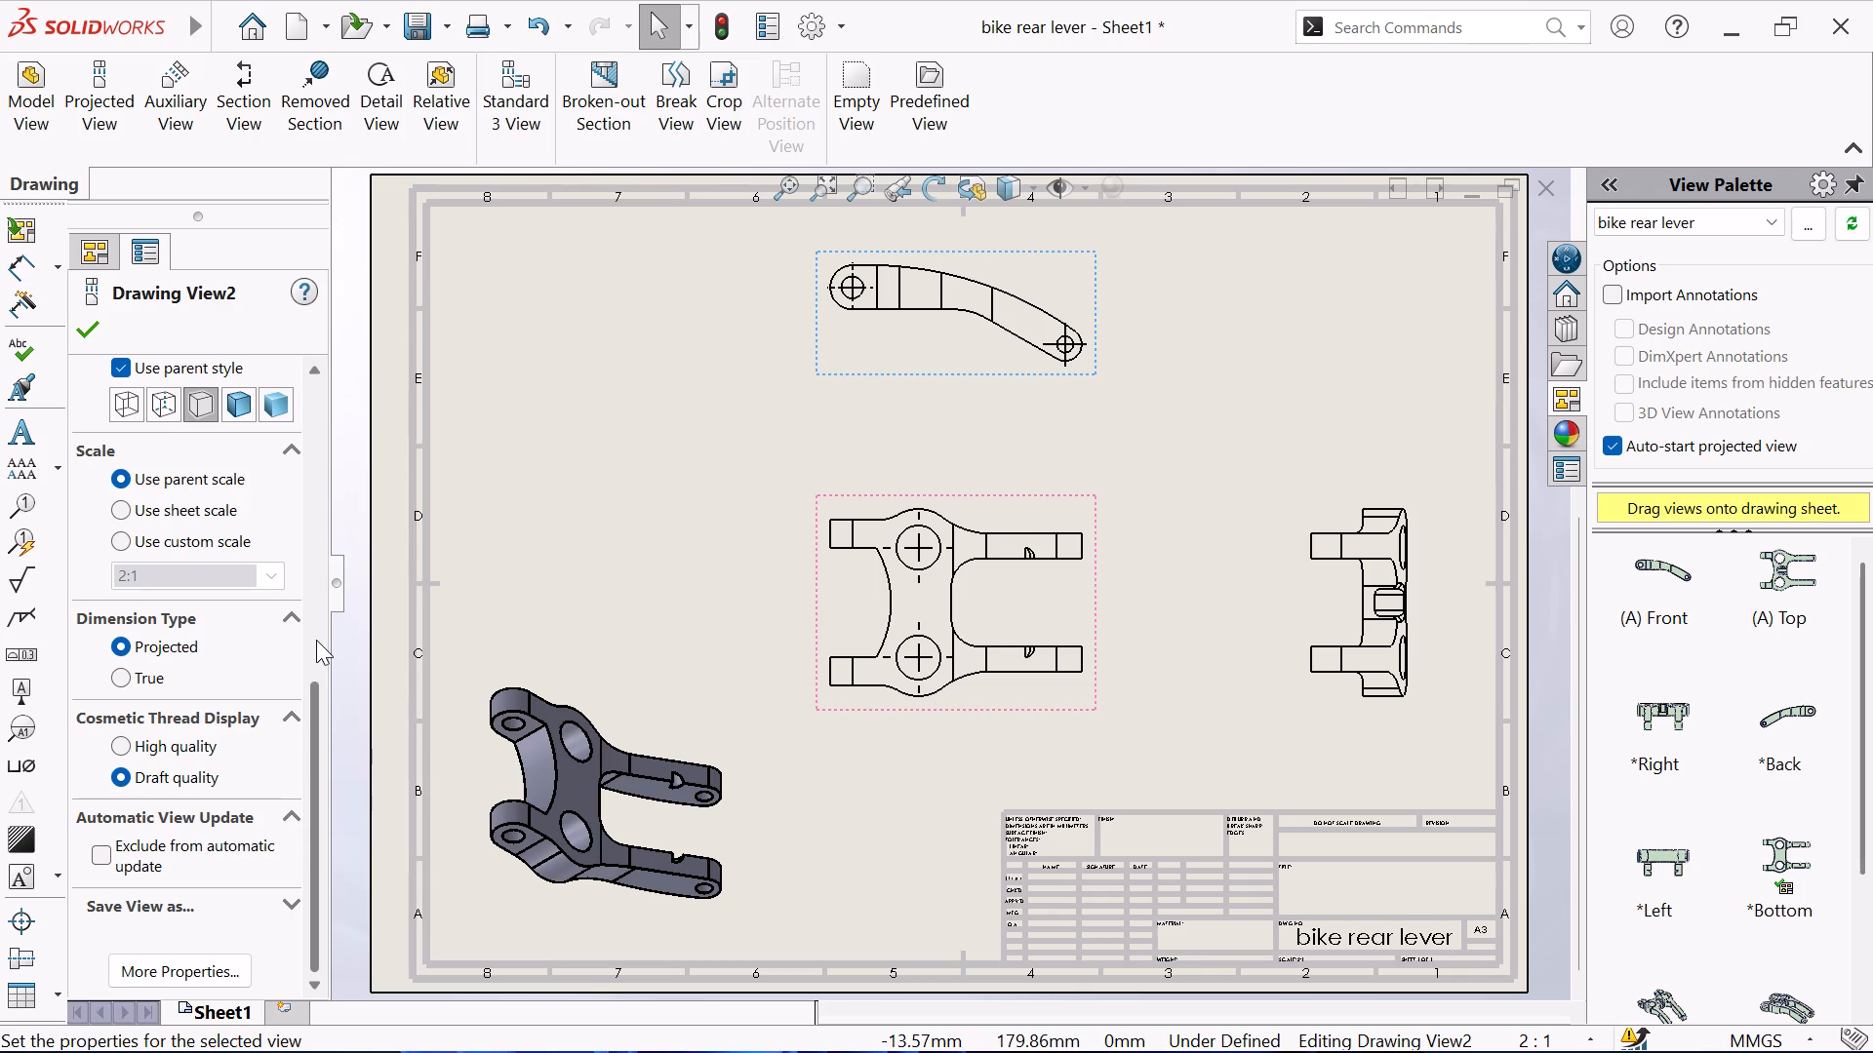
click(878, 356)
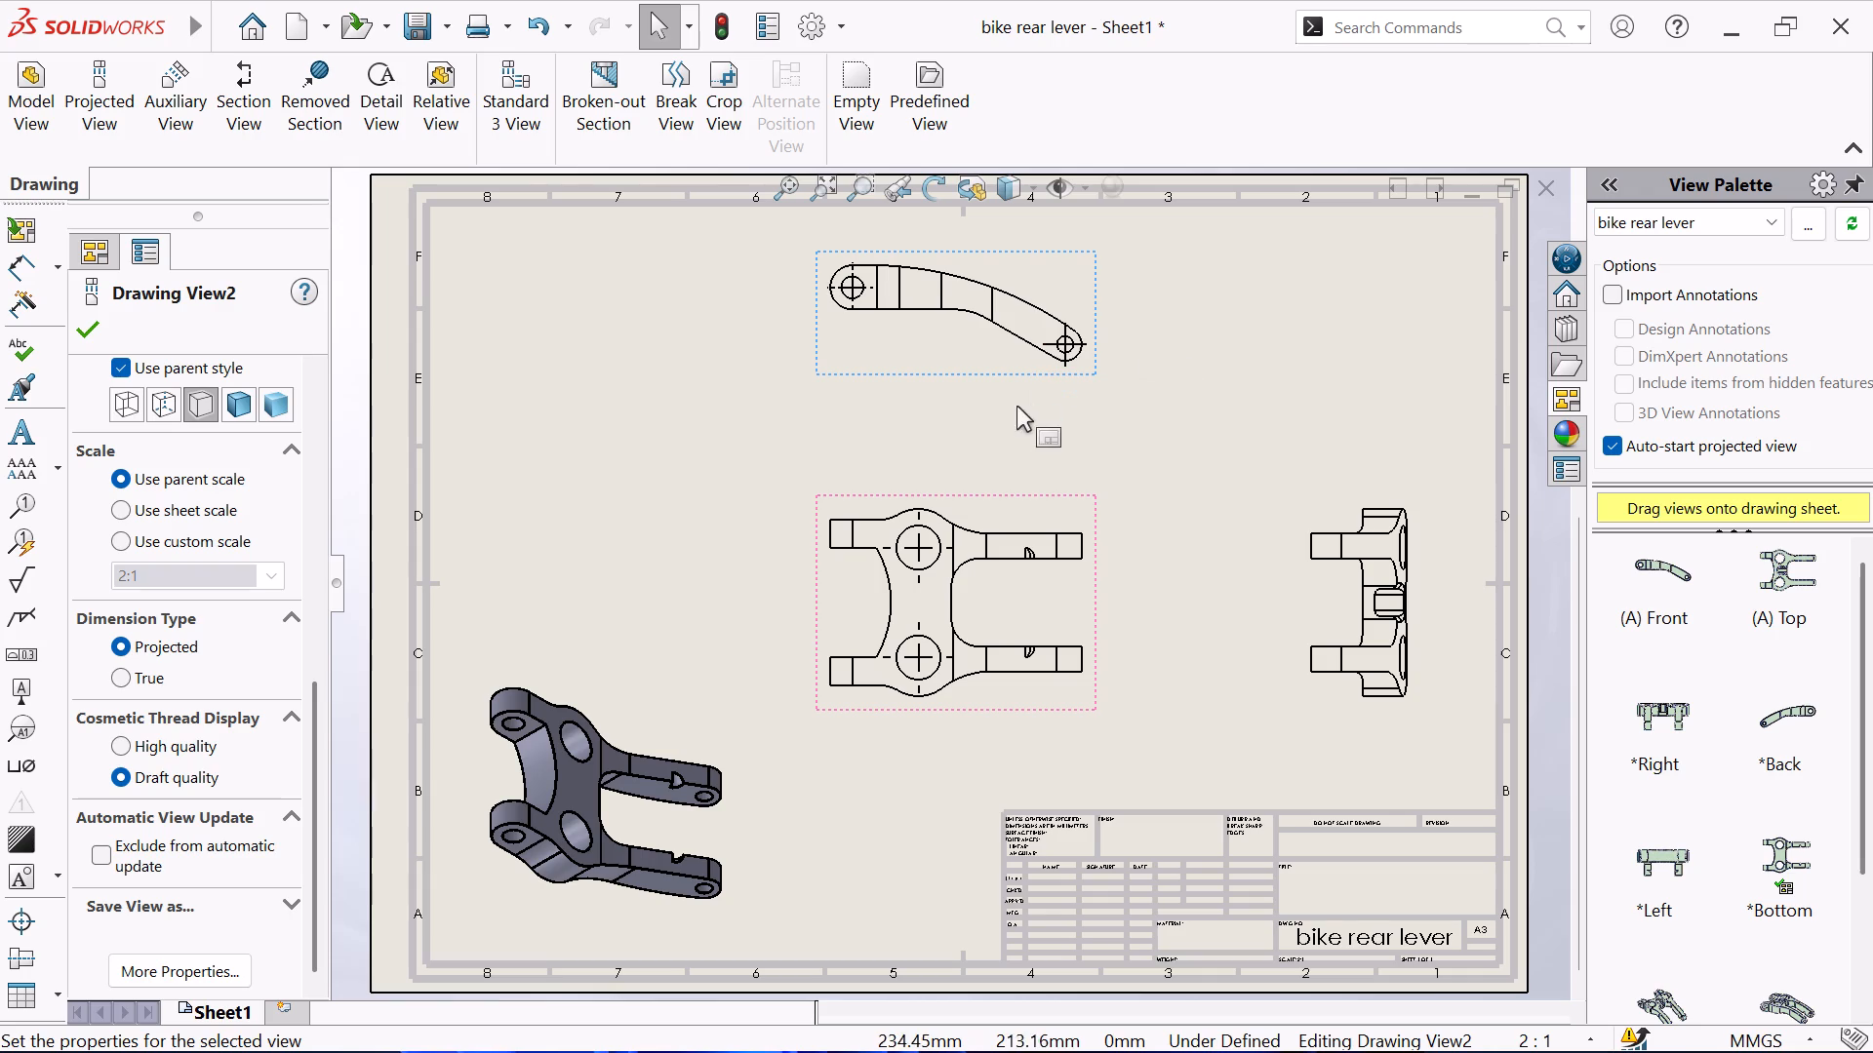
click(77, 335)
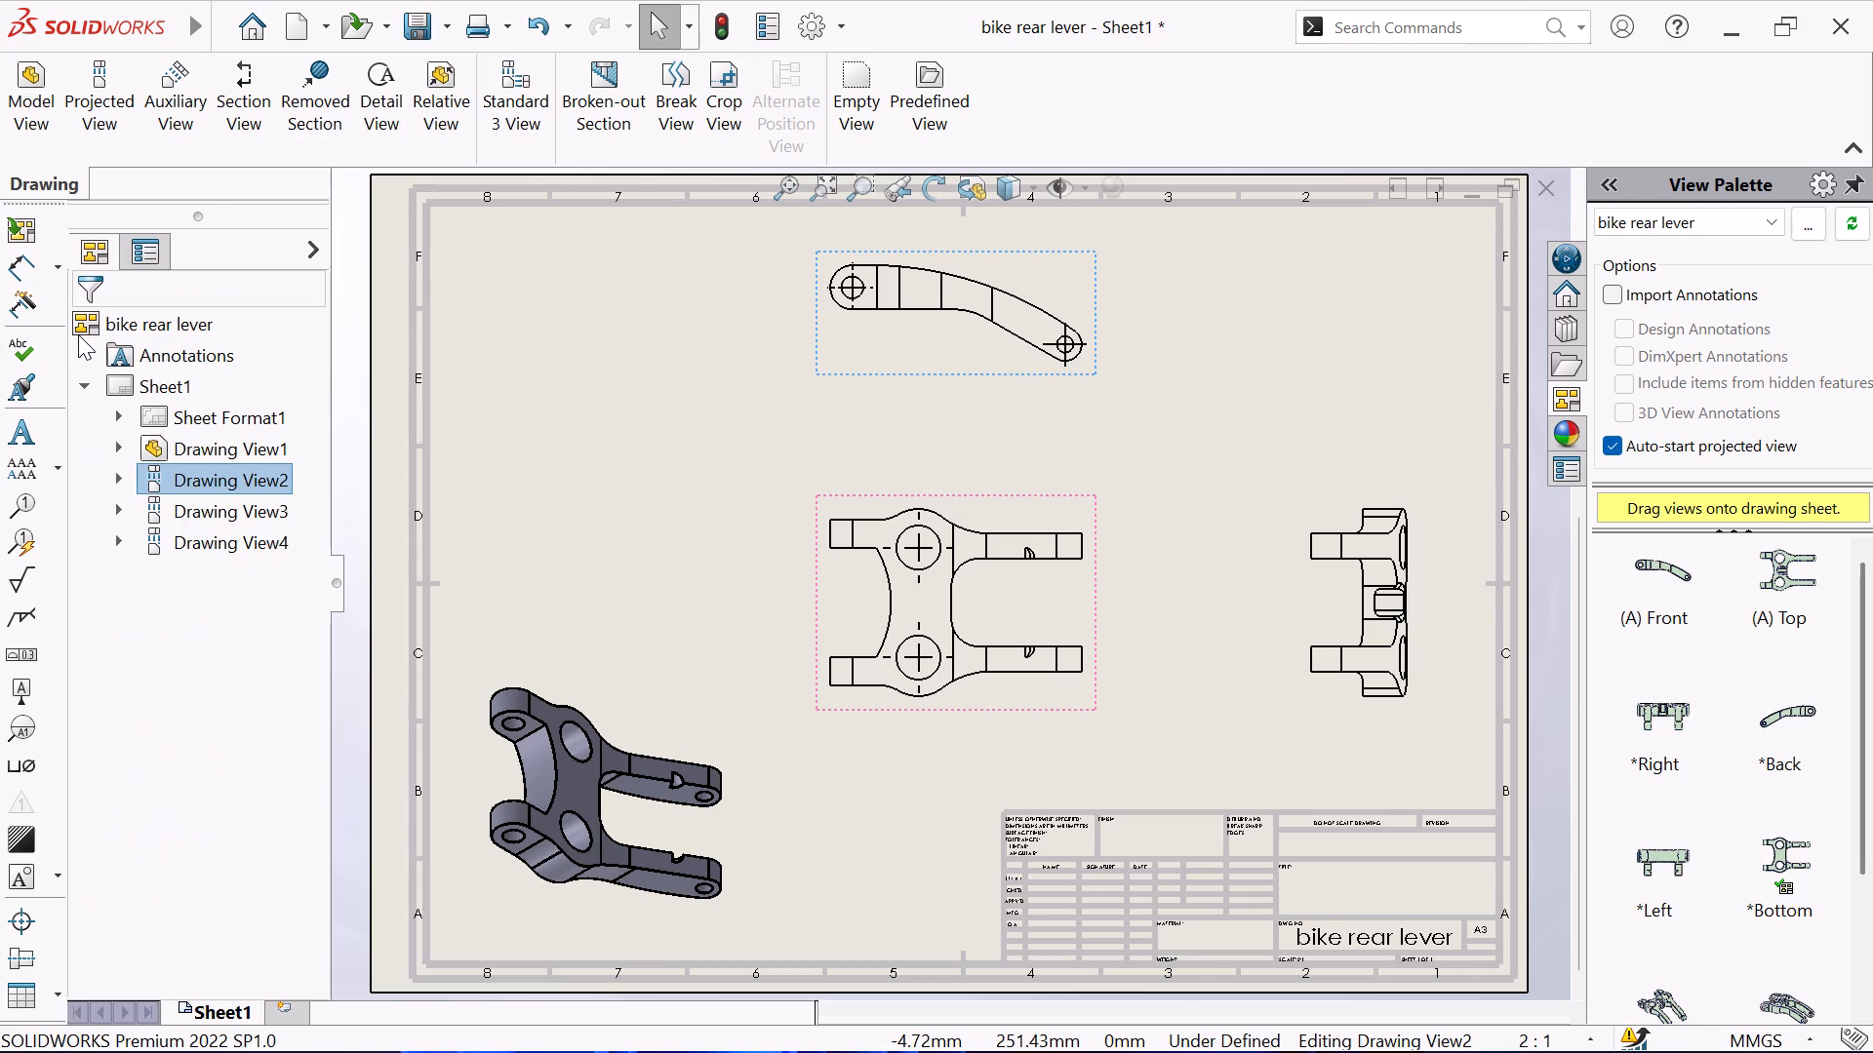
click(879, 420)
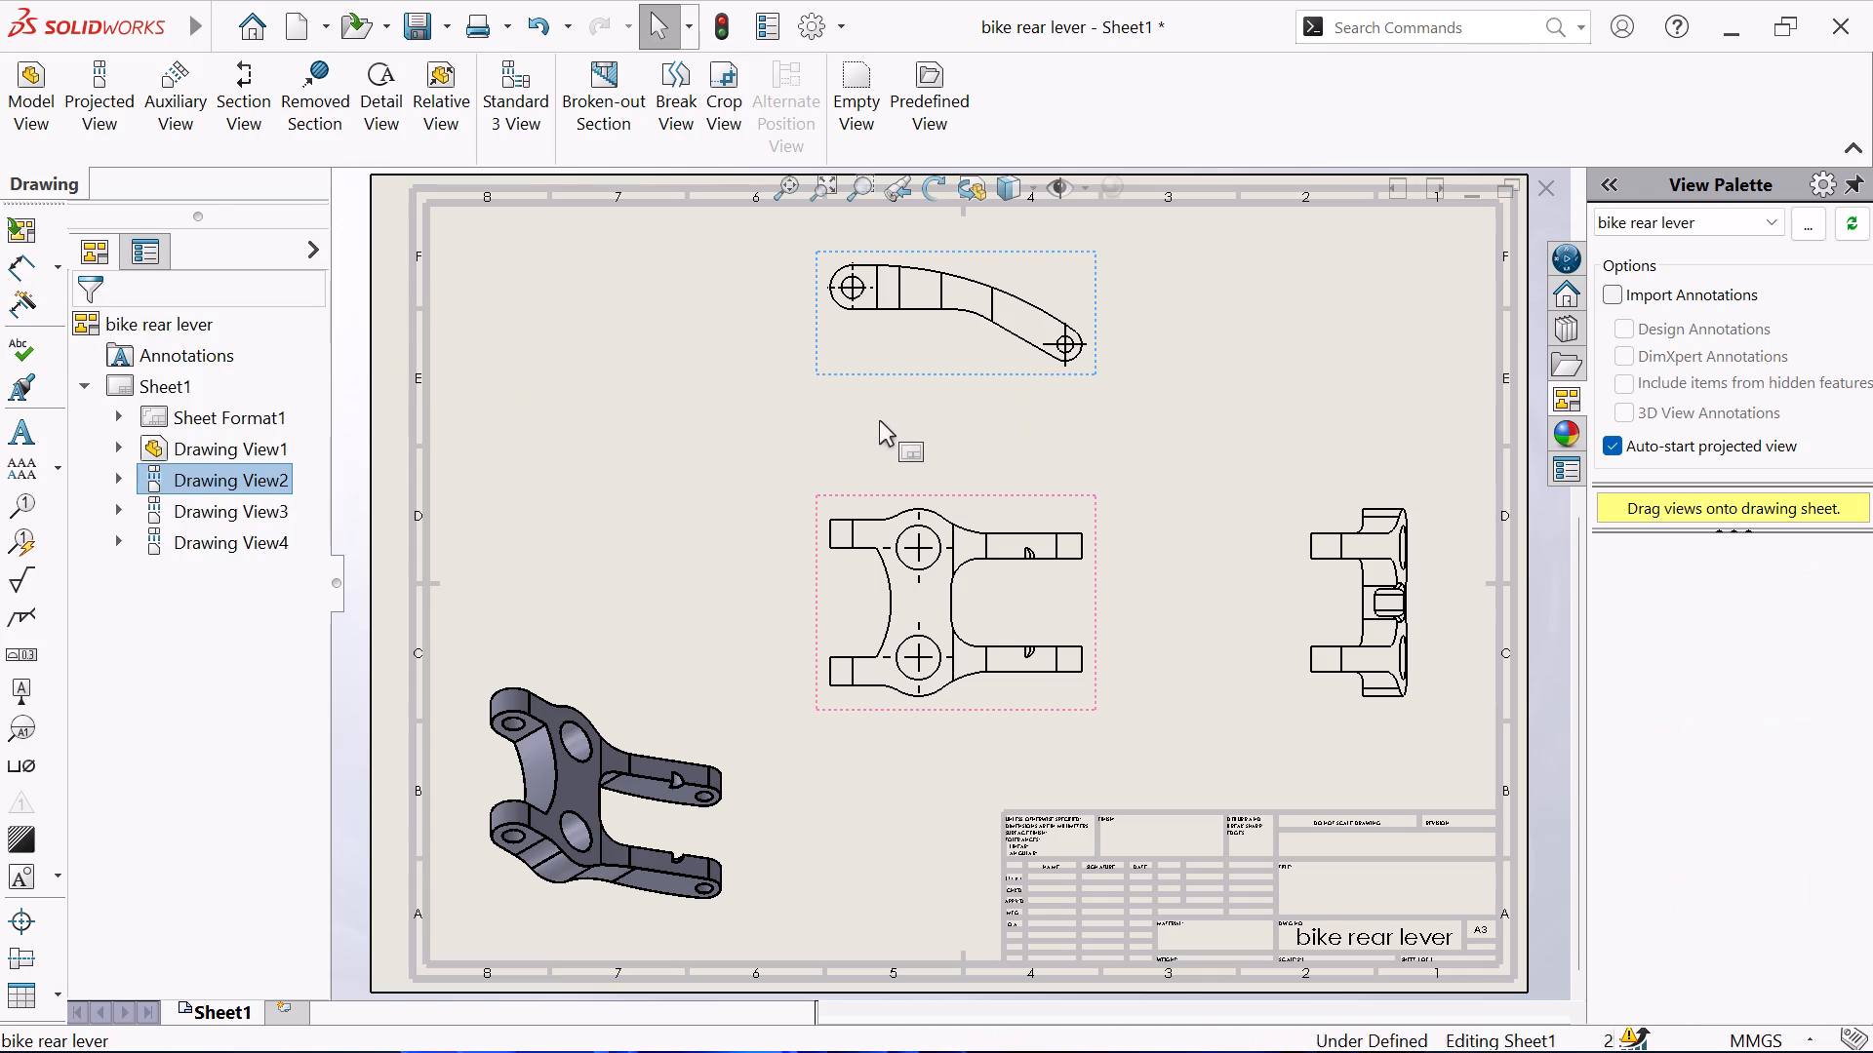
Move the curved profile view slightly down toward the Bottom view.
click(897, 344)
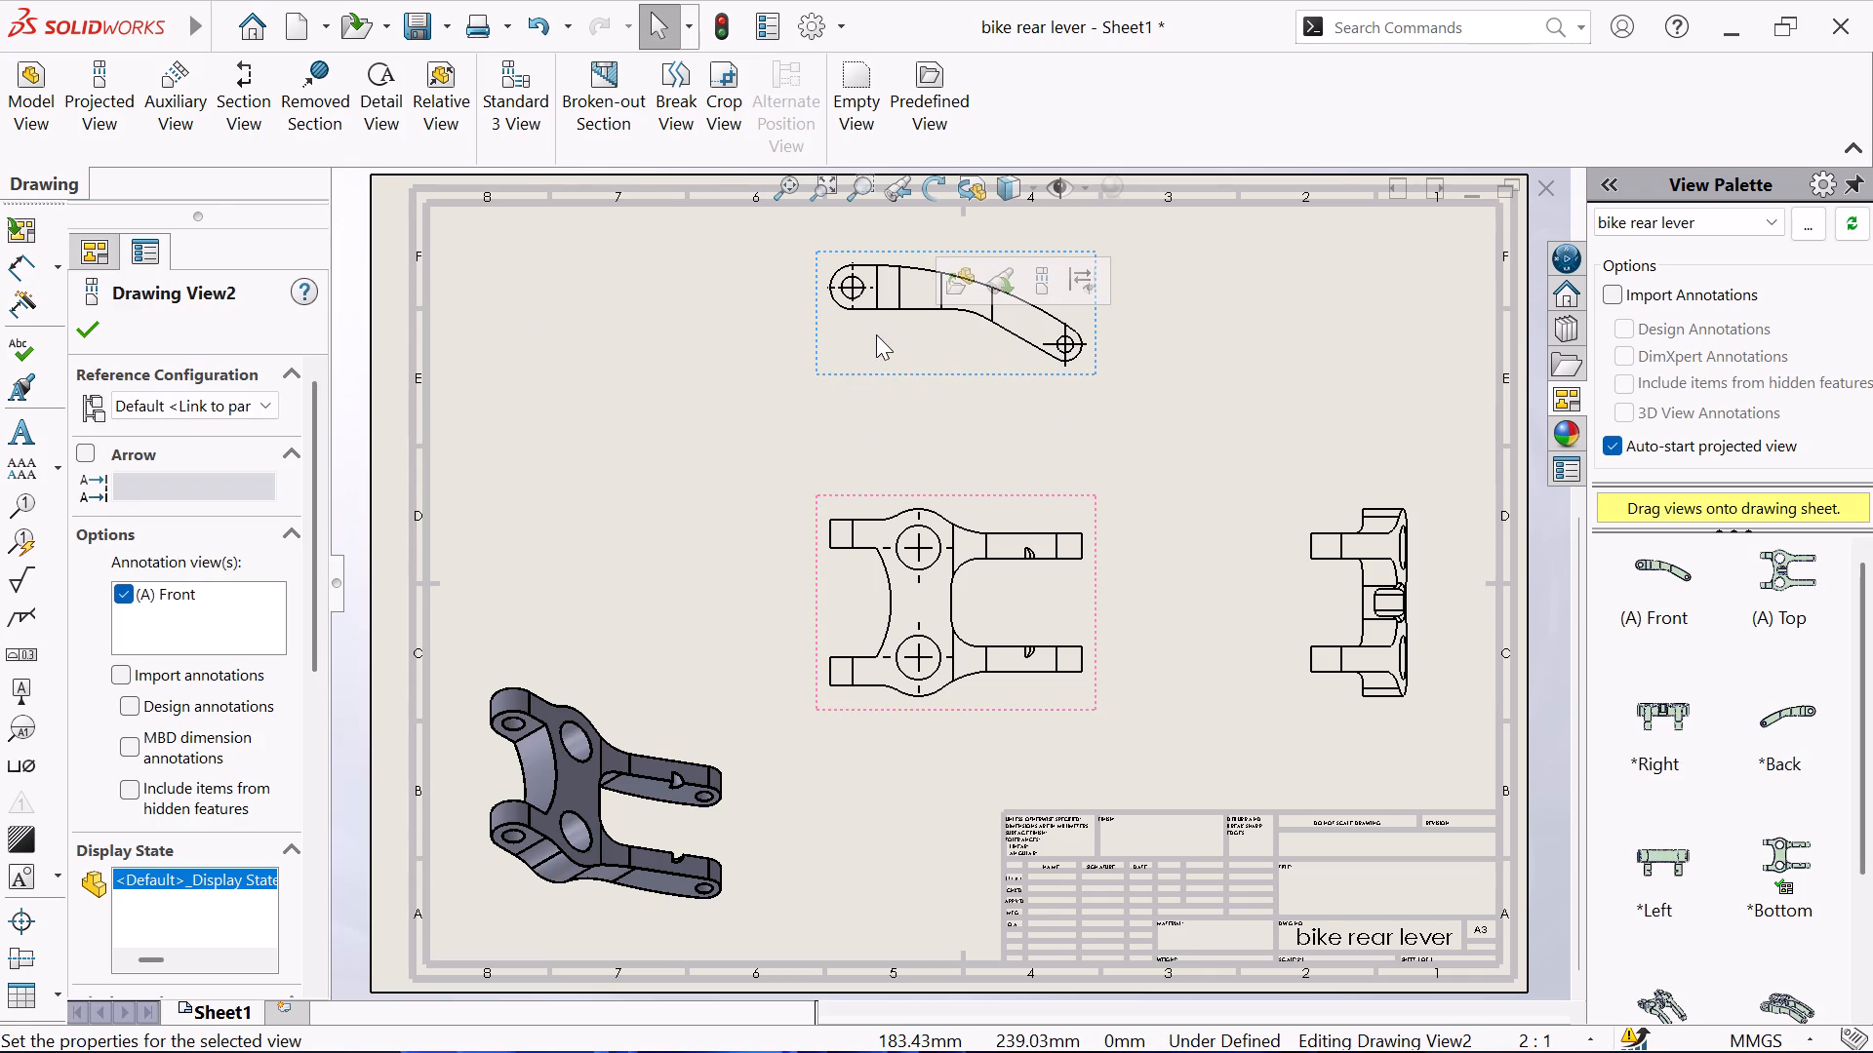
drag(817, 356, 572, 378)
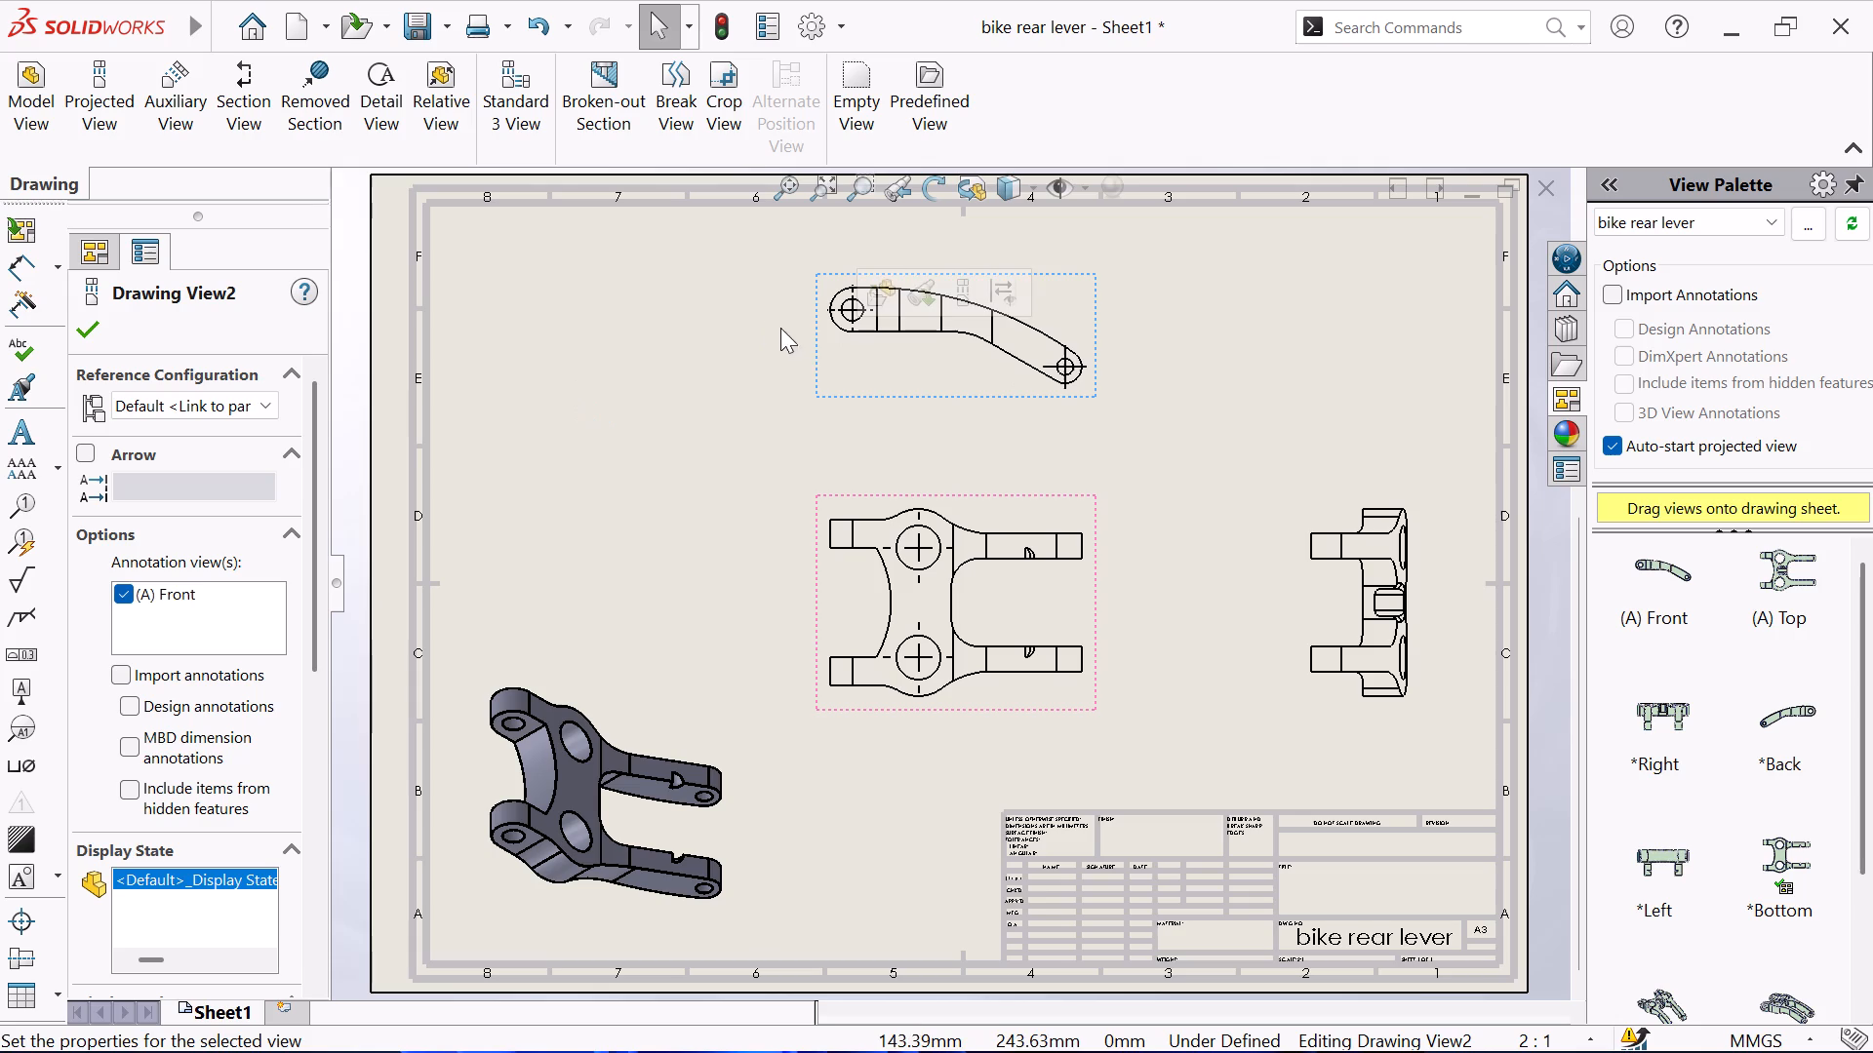
drag(850, 344, 530, 422)
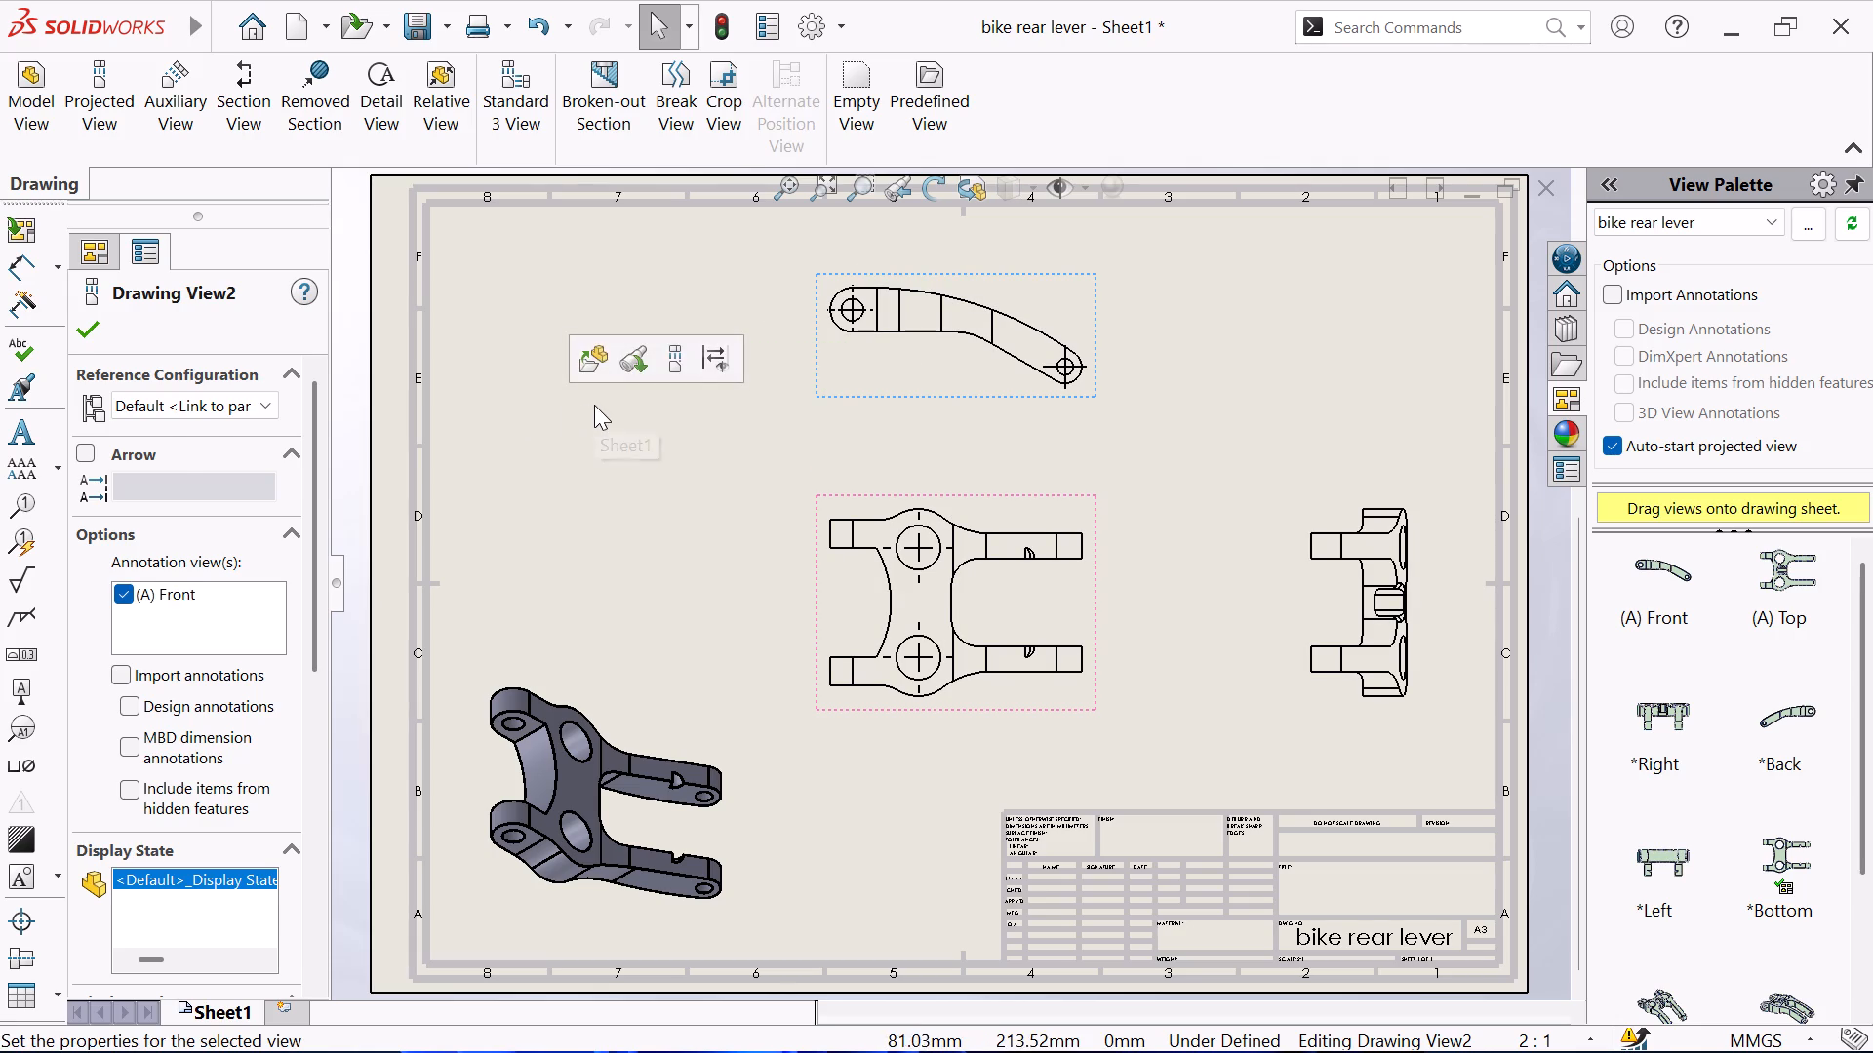
click(597, 426)
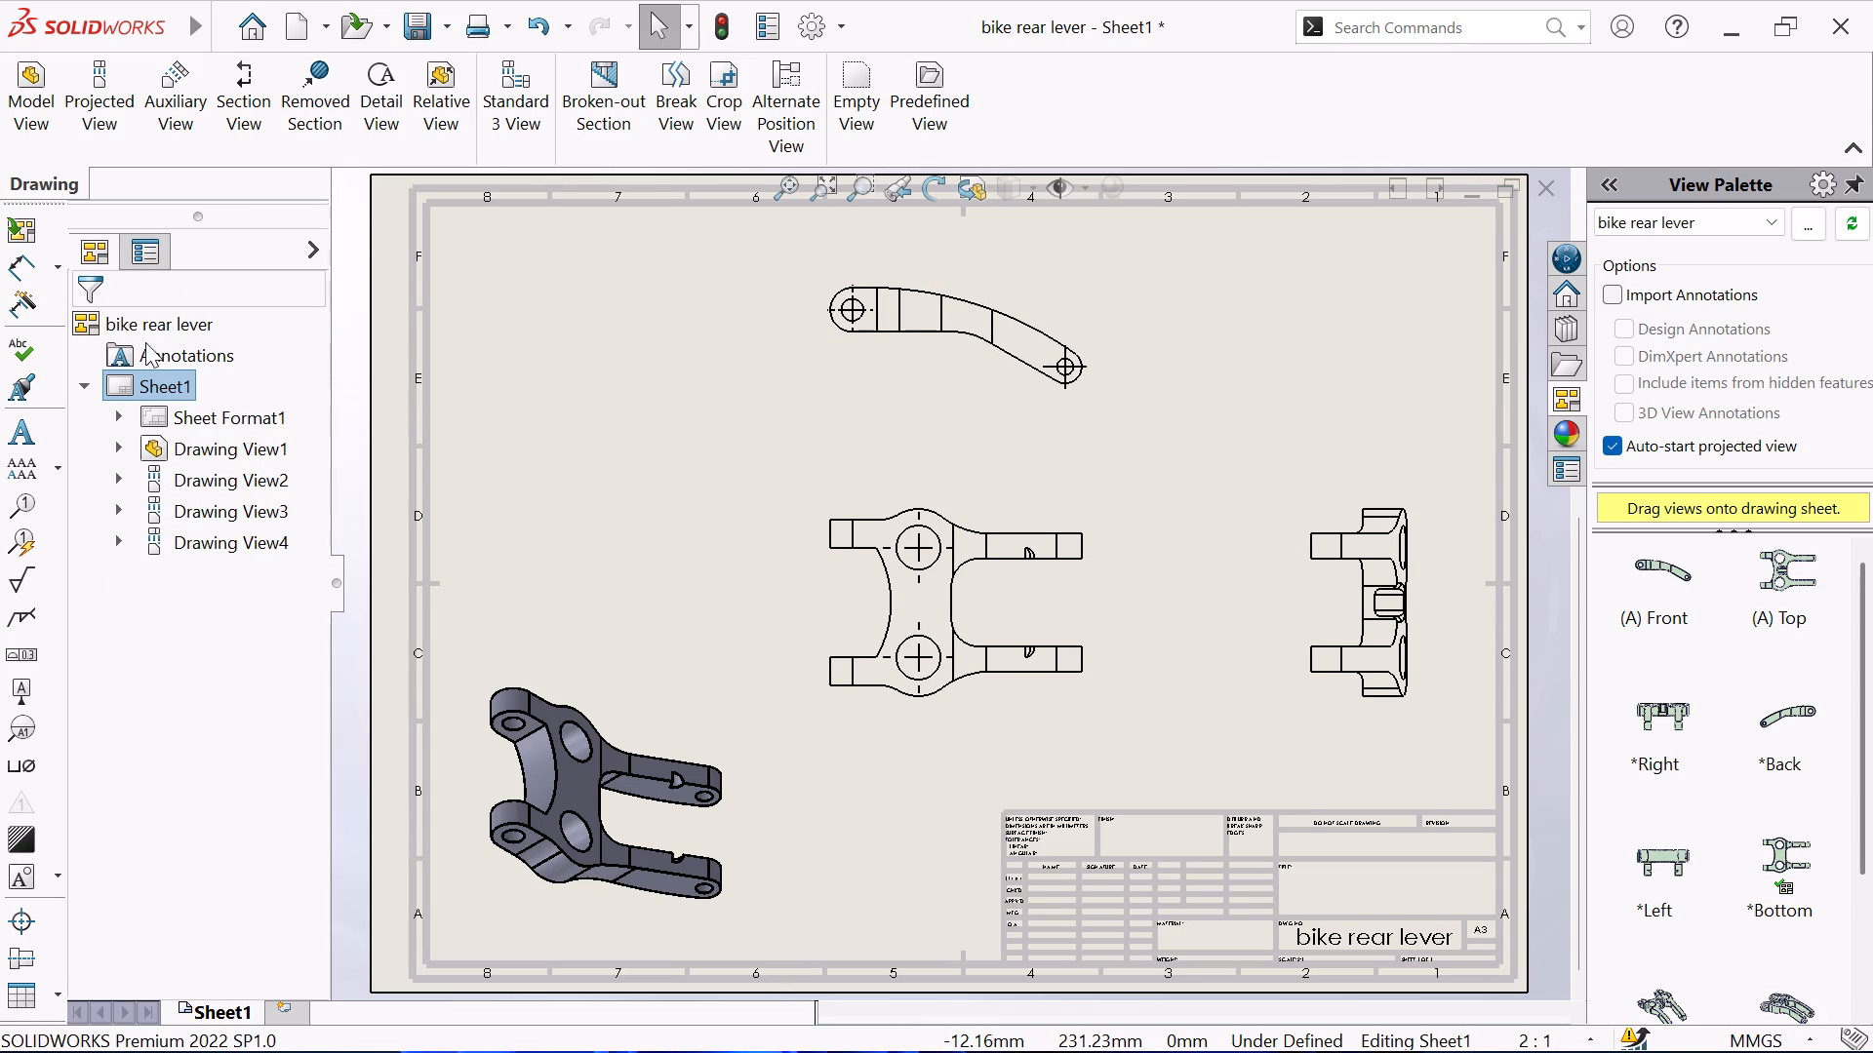
Dimension the radius of the concave arc between the two short arms in the Bottom view.
click(17, 268)
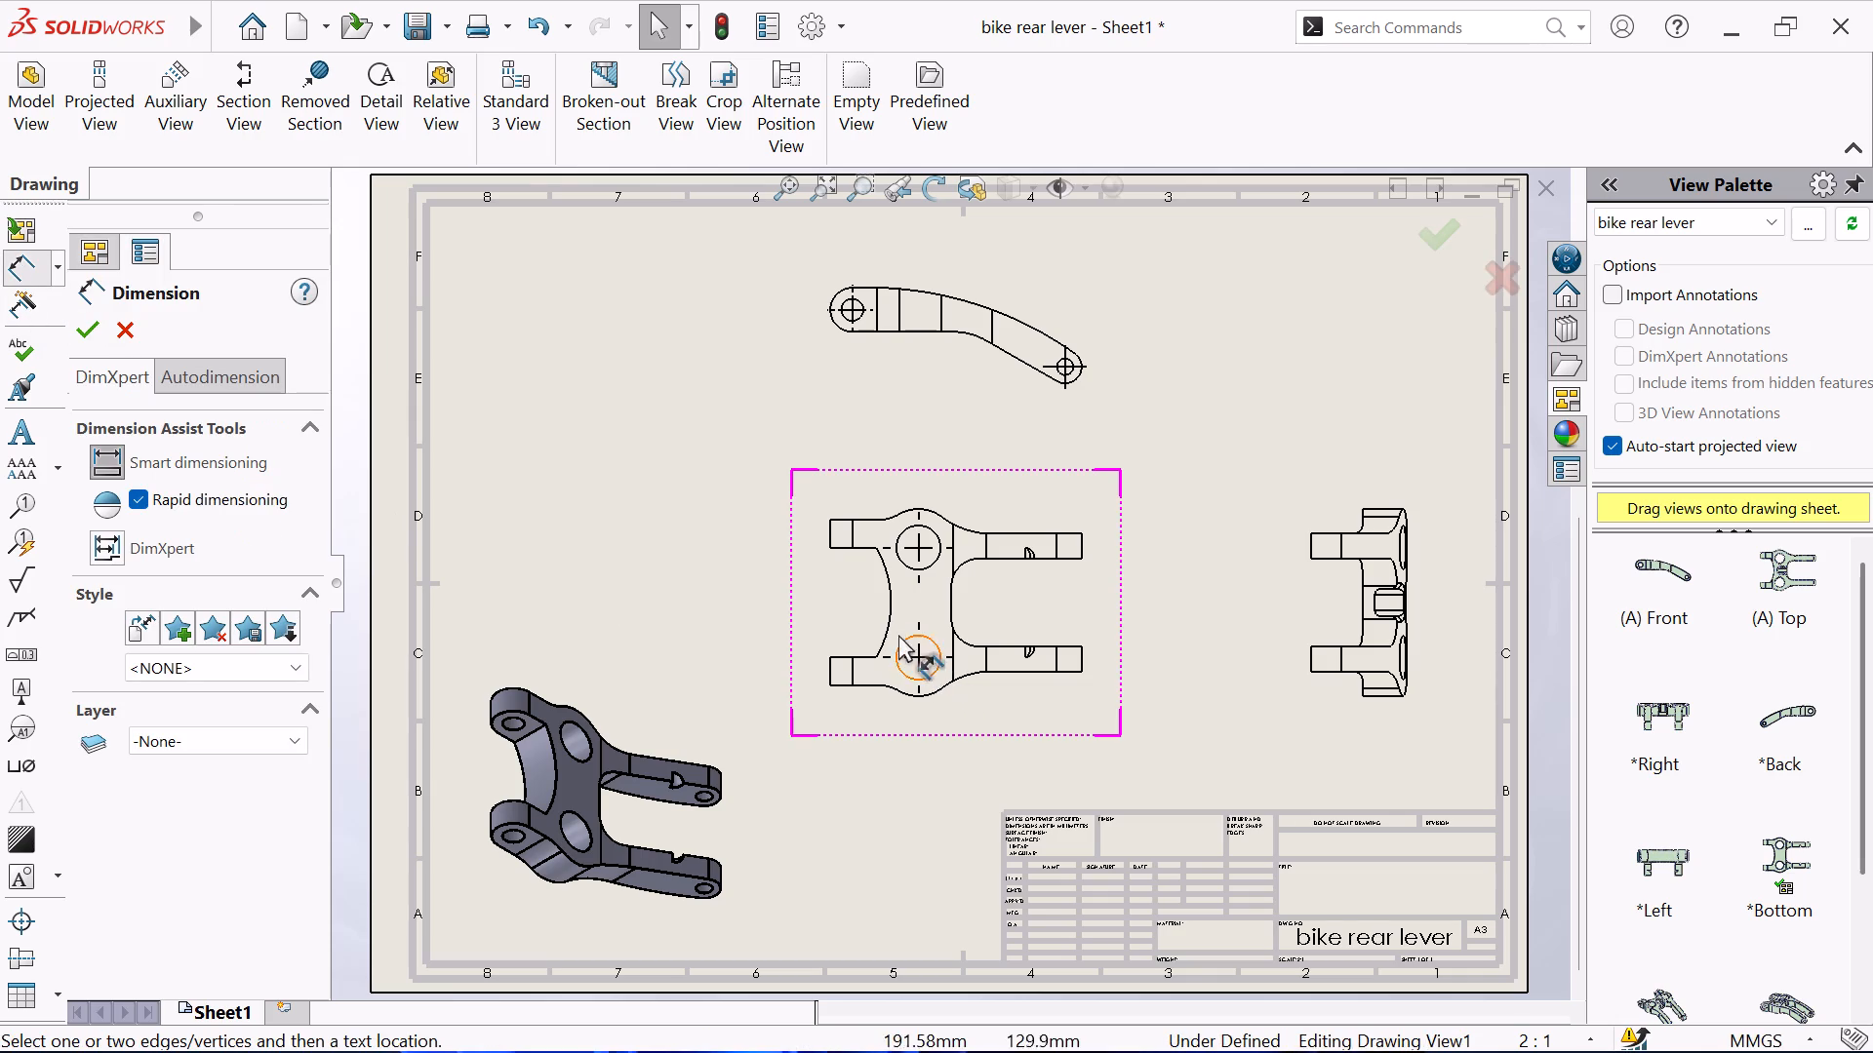
click(888, 606)
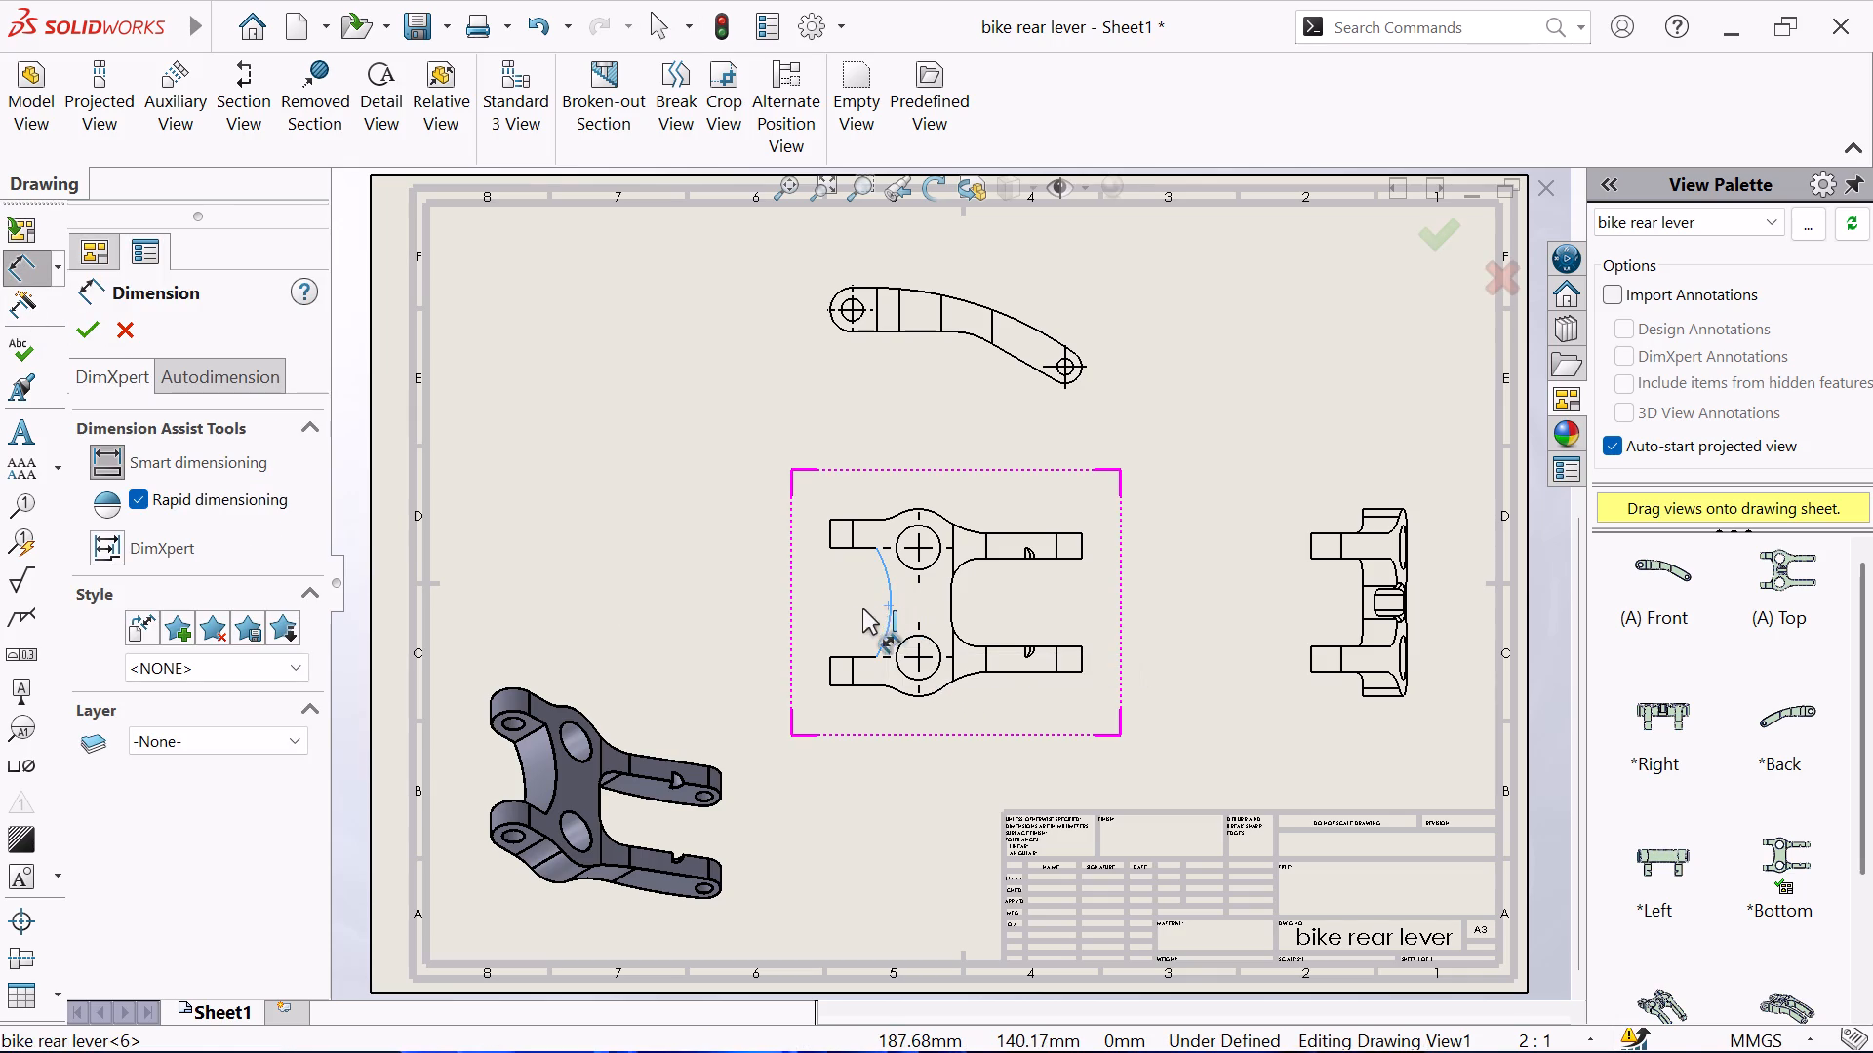
click(843, 599)
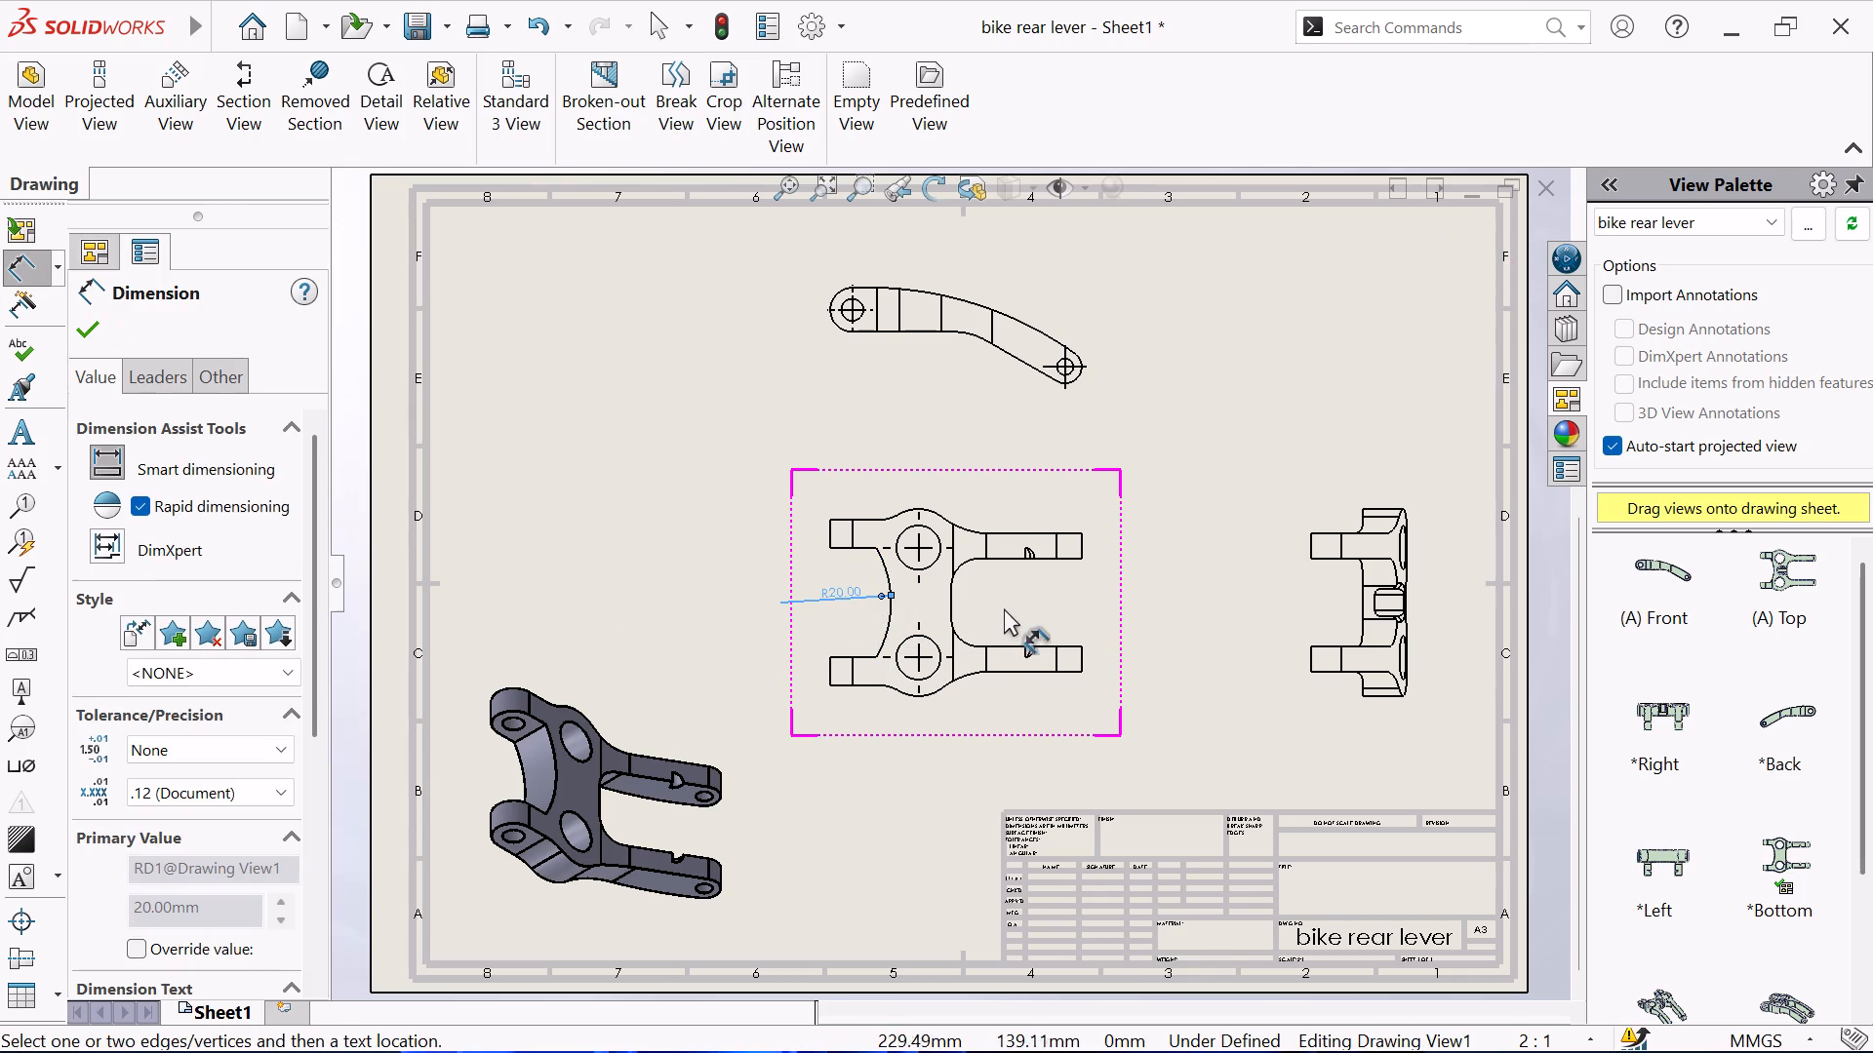
Dimension the width of the upper short arm at its free end in the Bottom view.
scroll(1004, 608, down, 3)
scroll(931, 638, down, 1)
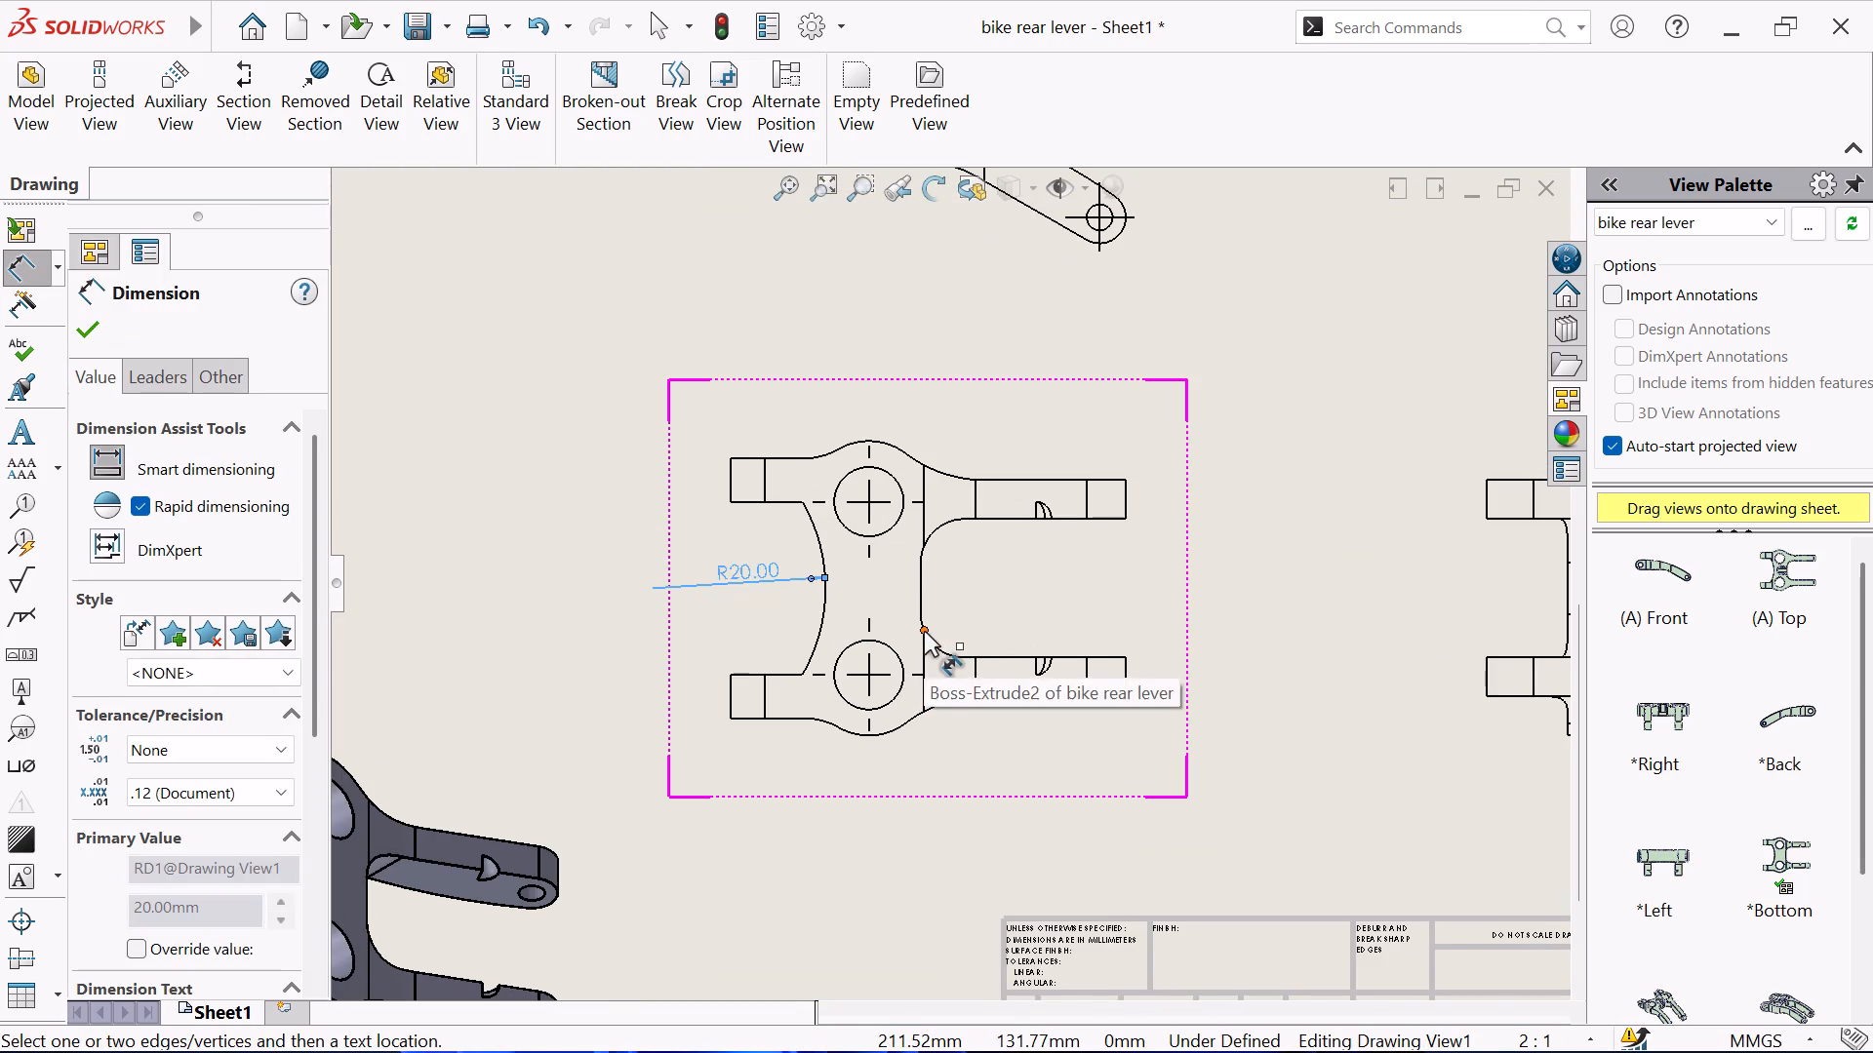
scroll(924, 631, down, 1)
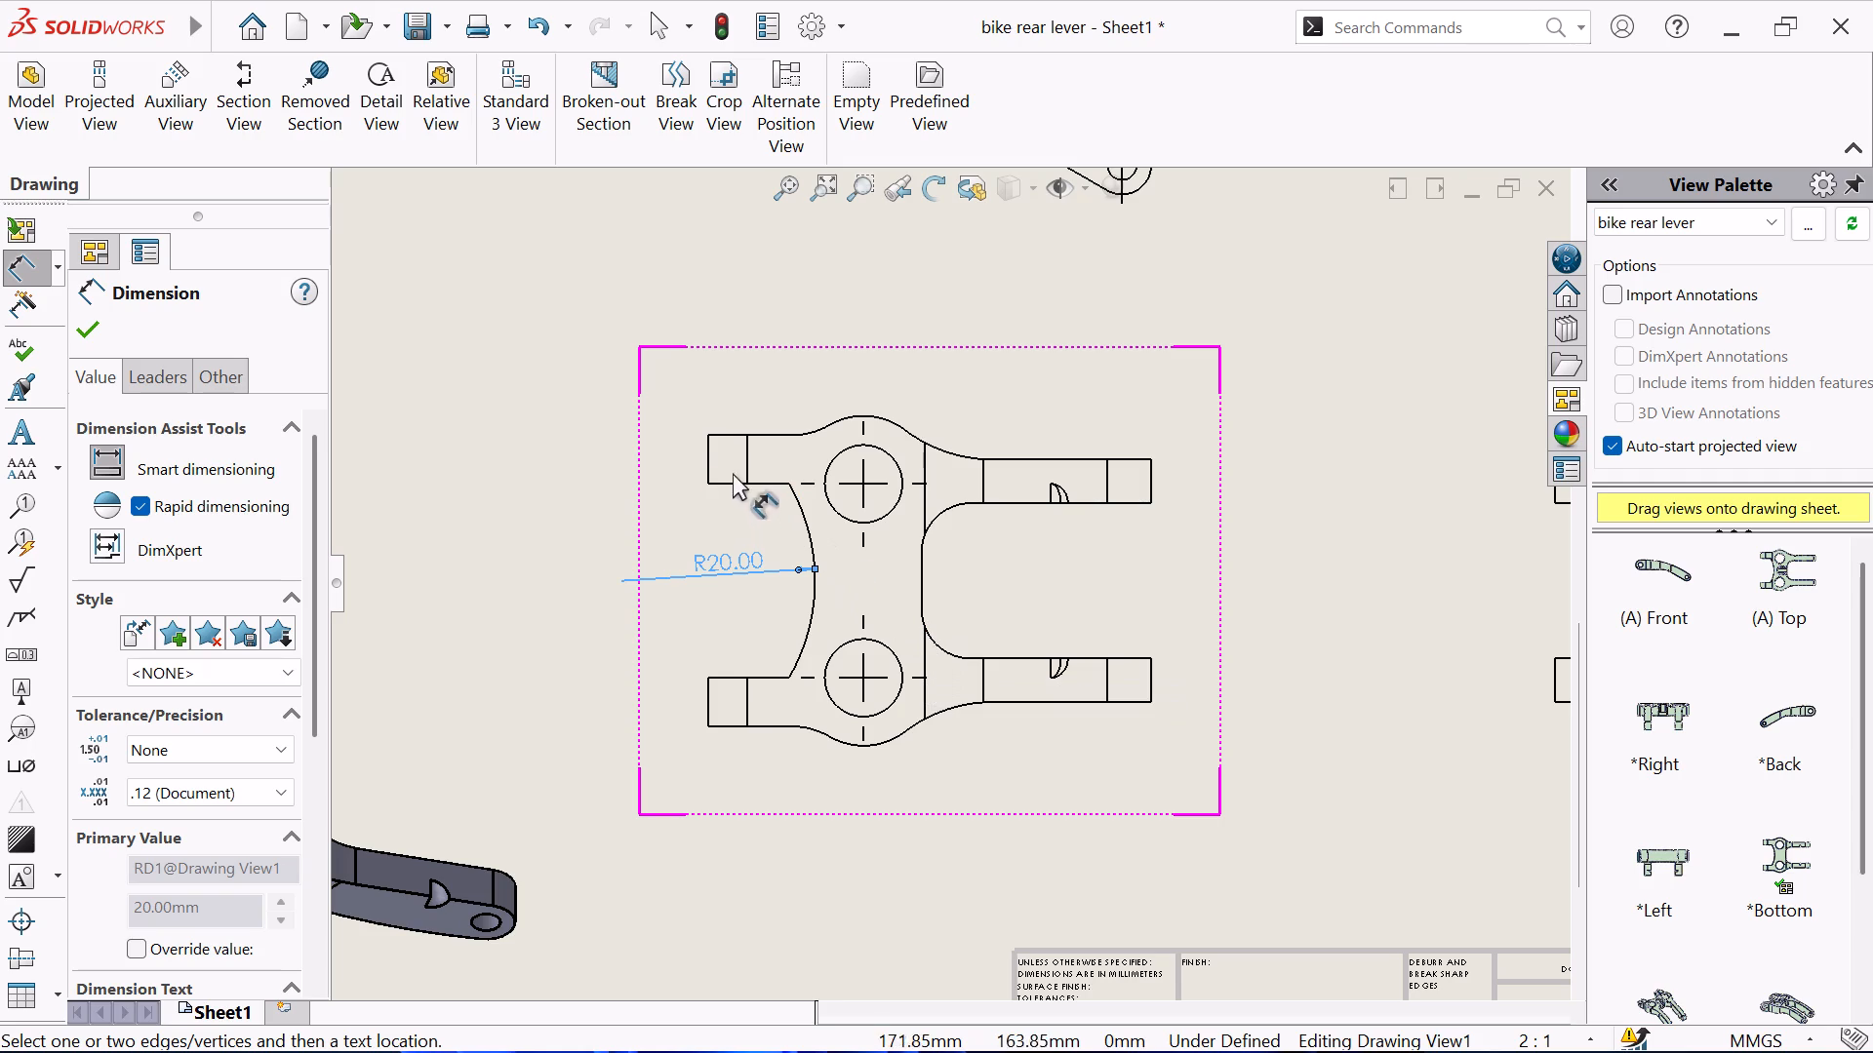
click(708, 451)
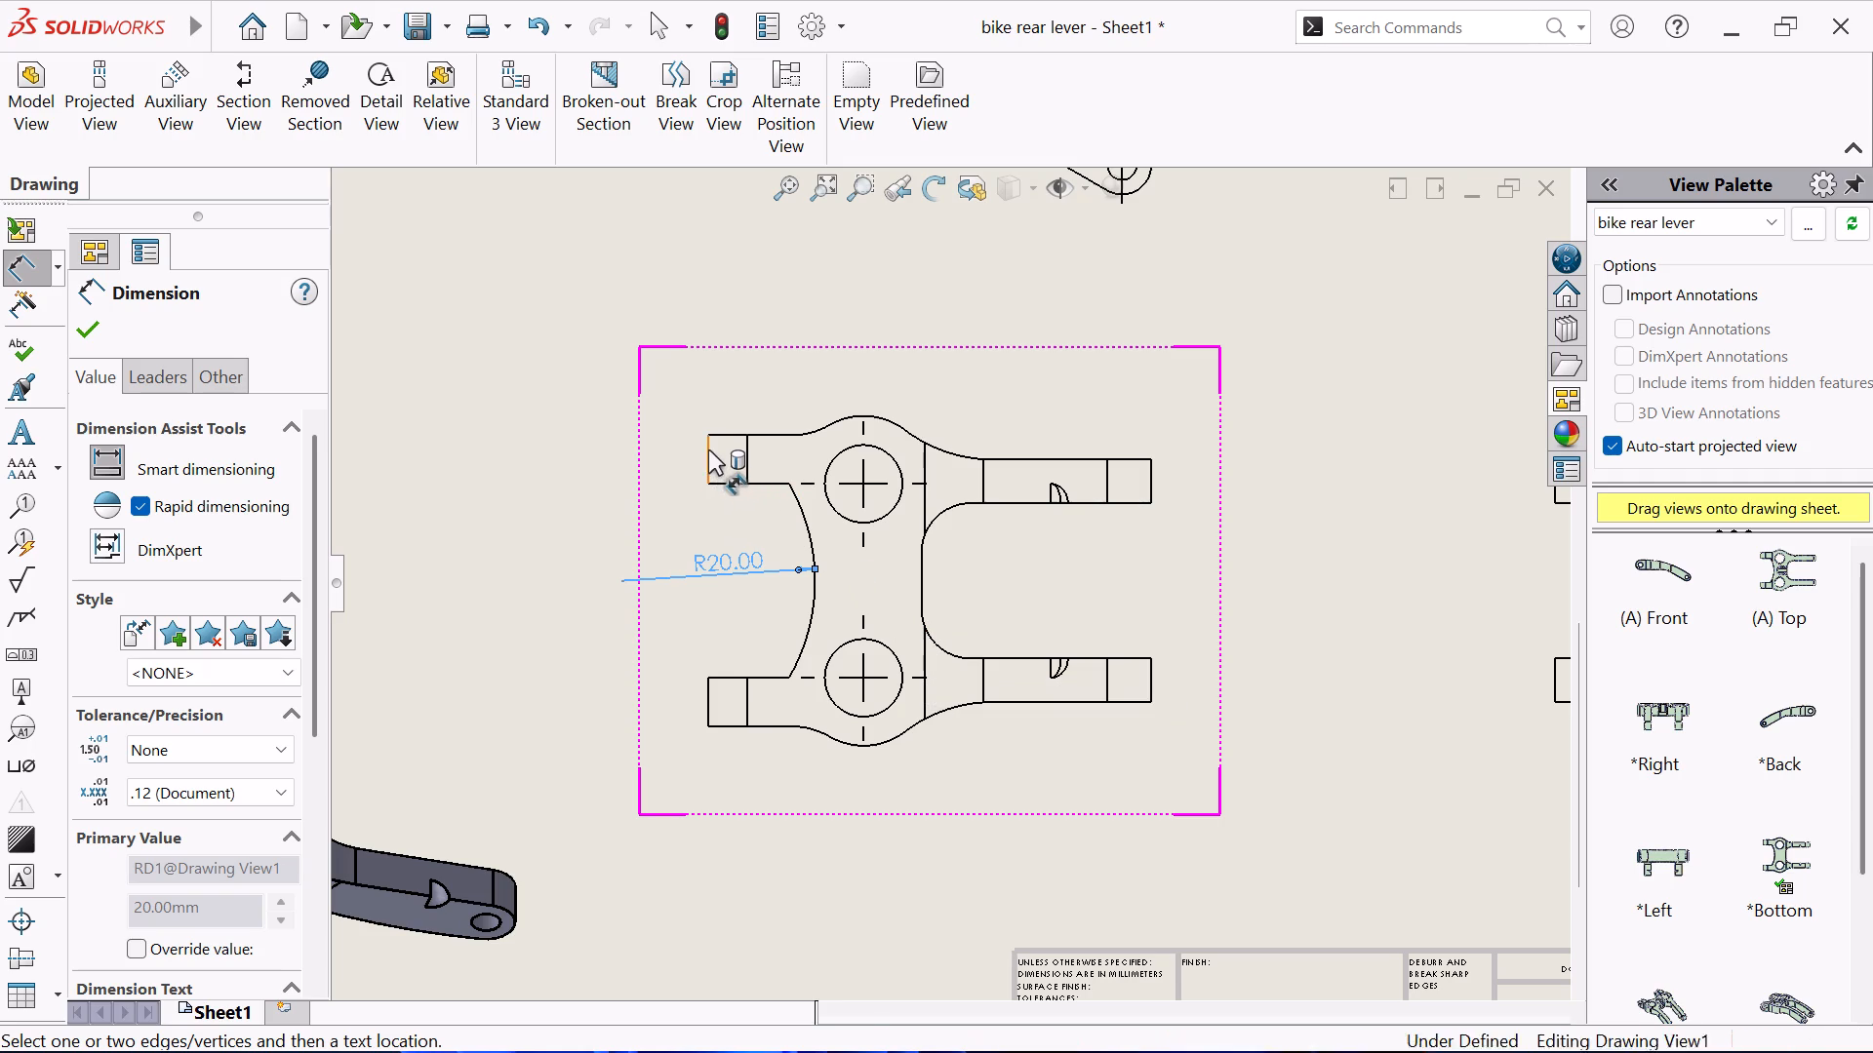
click(672, 450)
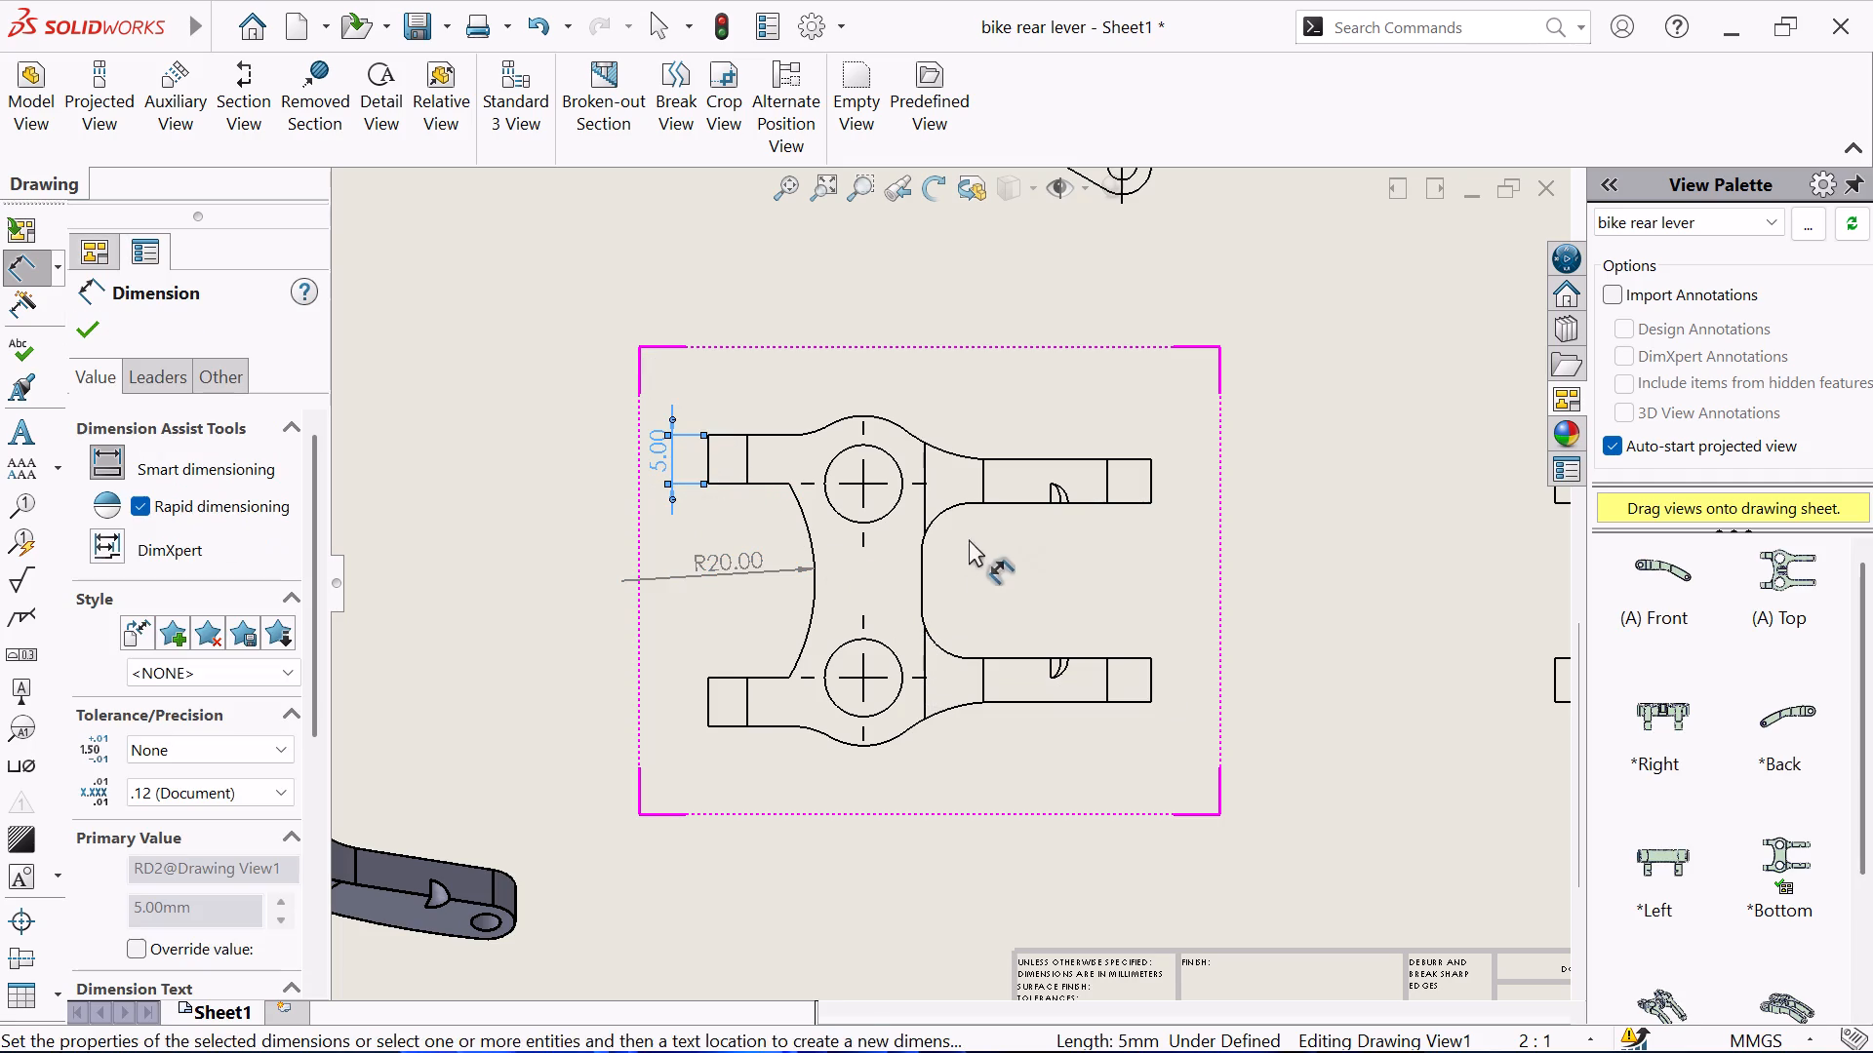
Dimension the radius of the inner corner fillet beside the upper long arm in the Bottom view.
click(941, 512)
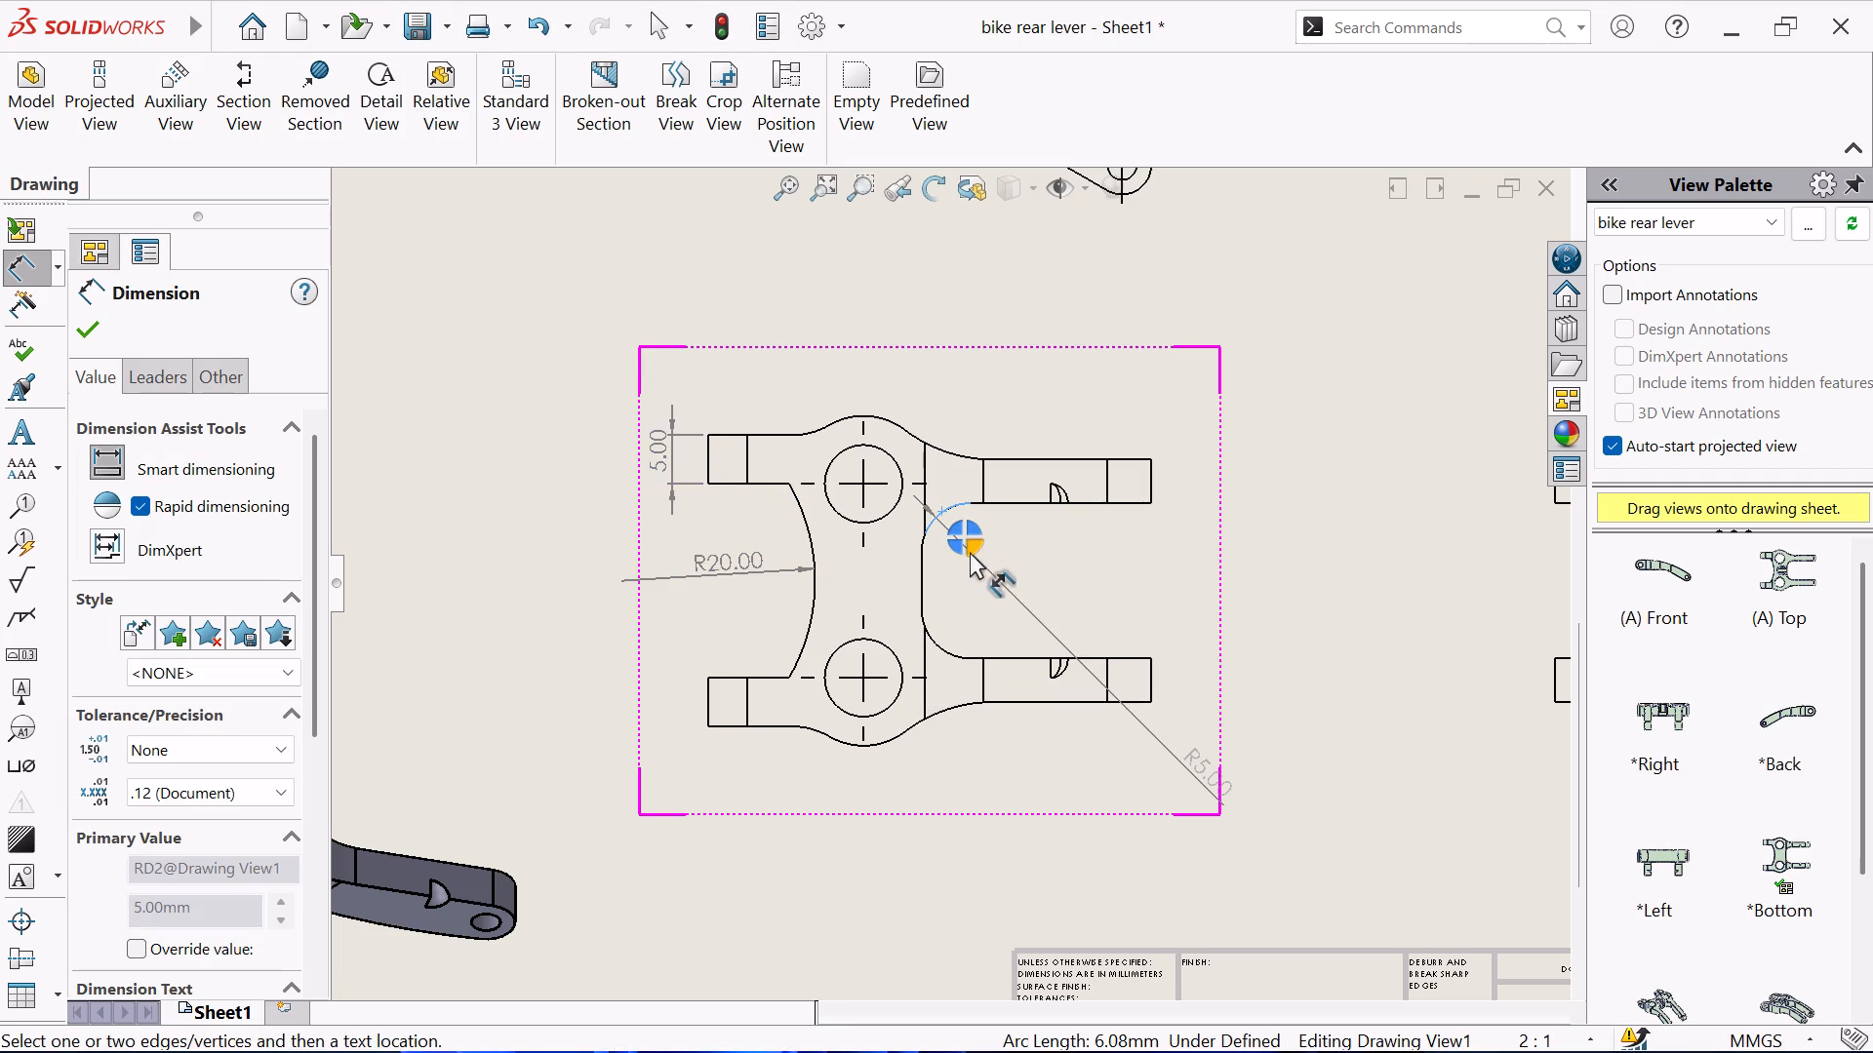
click(1003, 590)
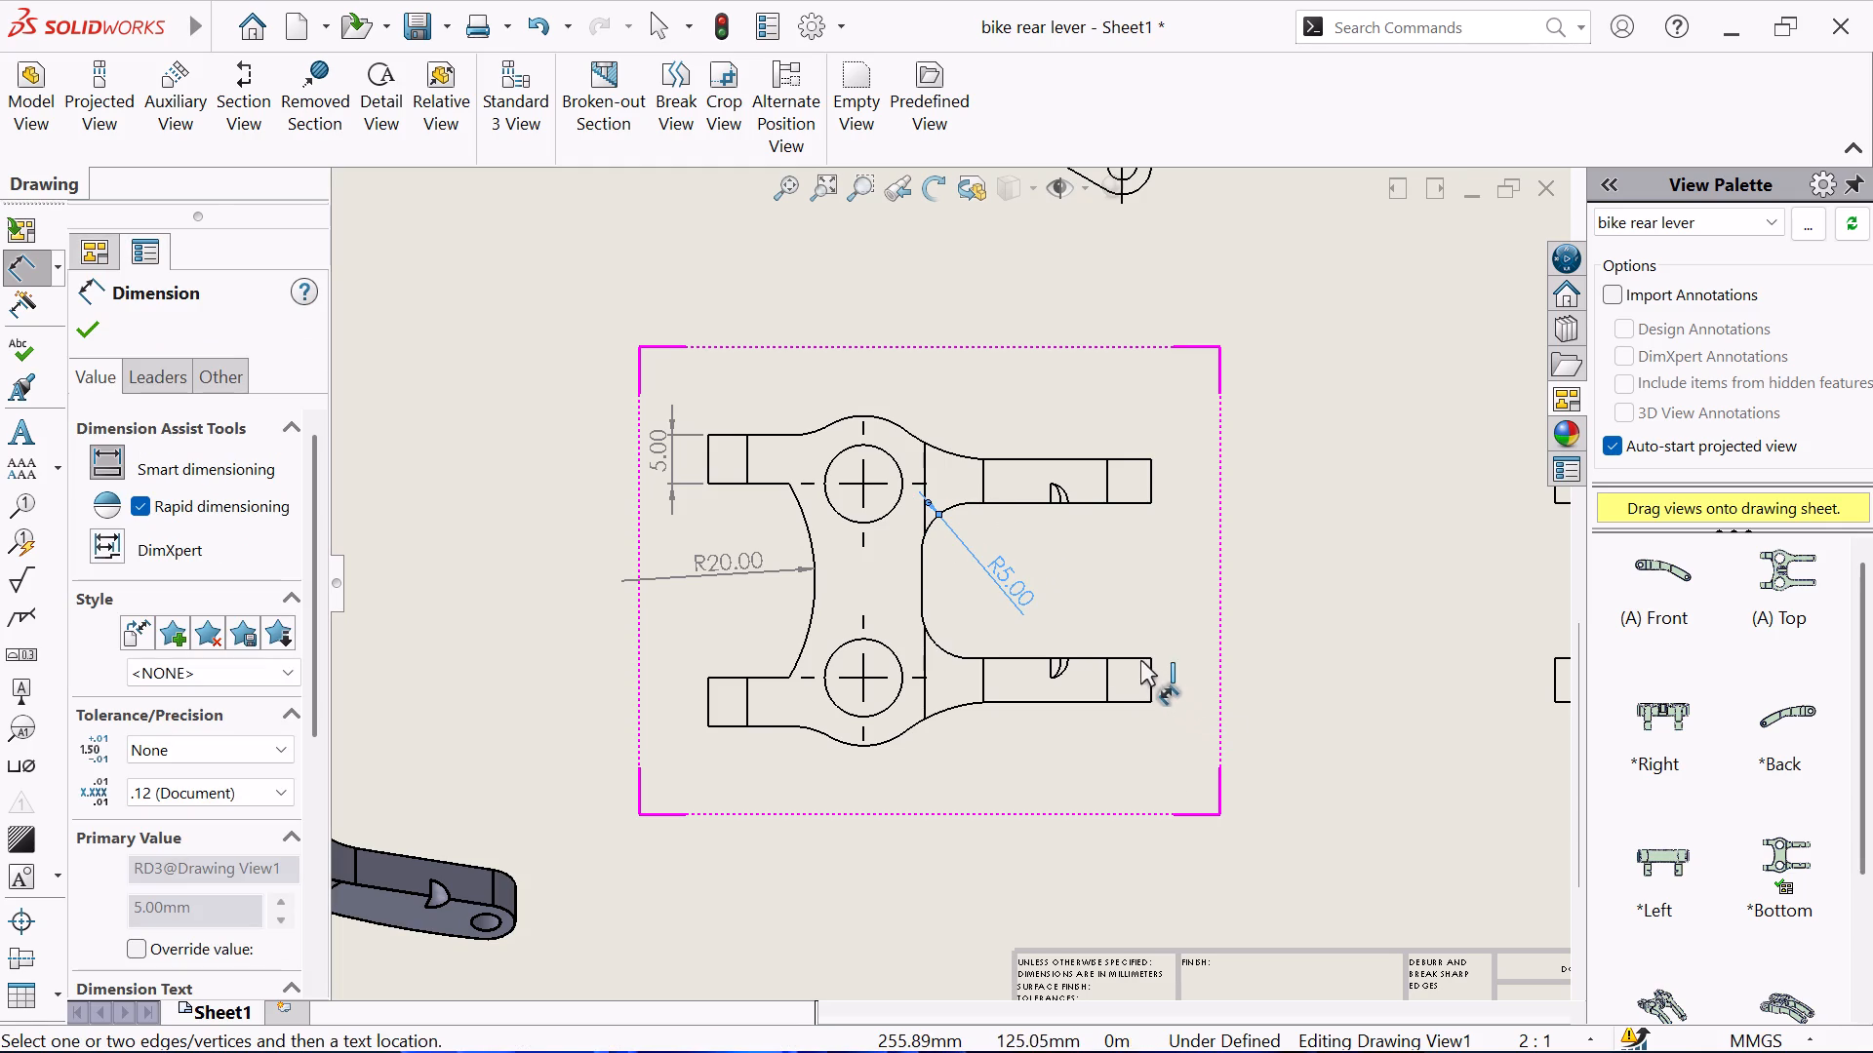
Dimension the gap between the facing inner edges of the two long arms near their free ends.
click(1116, 655)
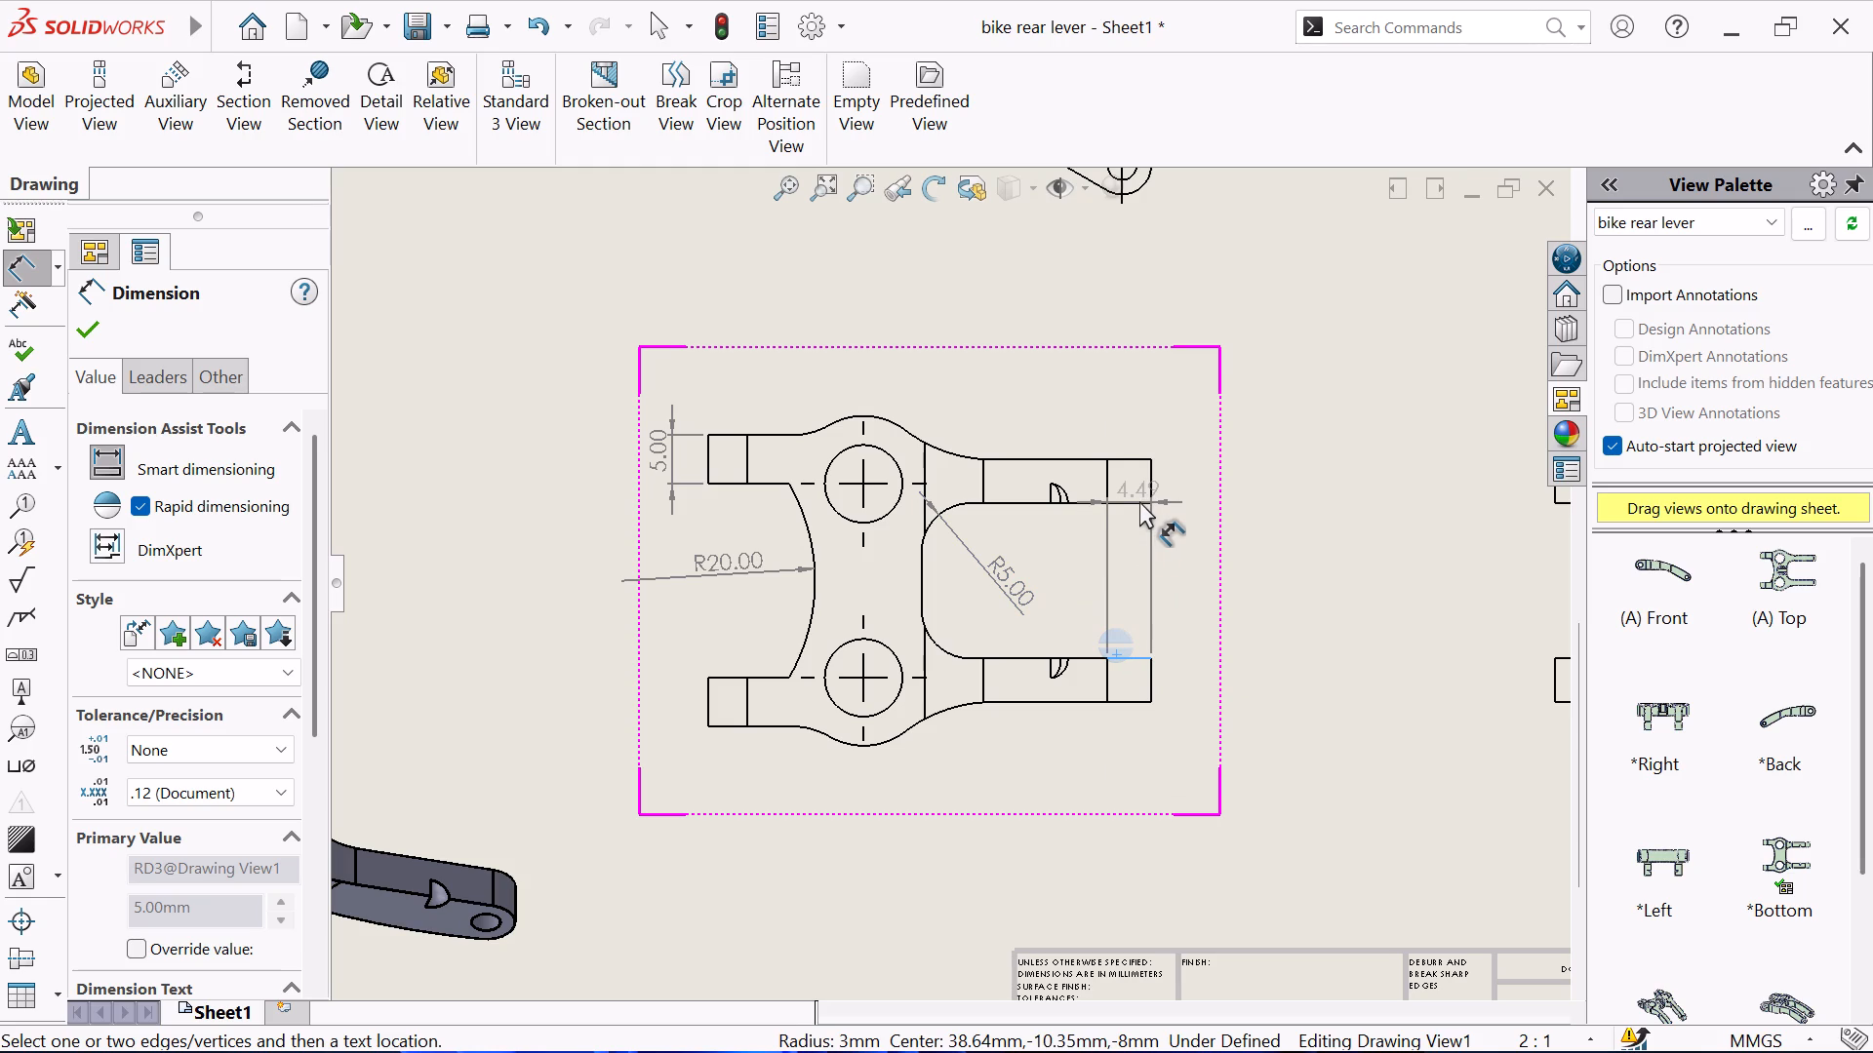
click(1133, 503)
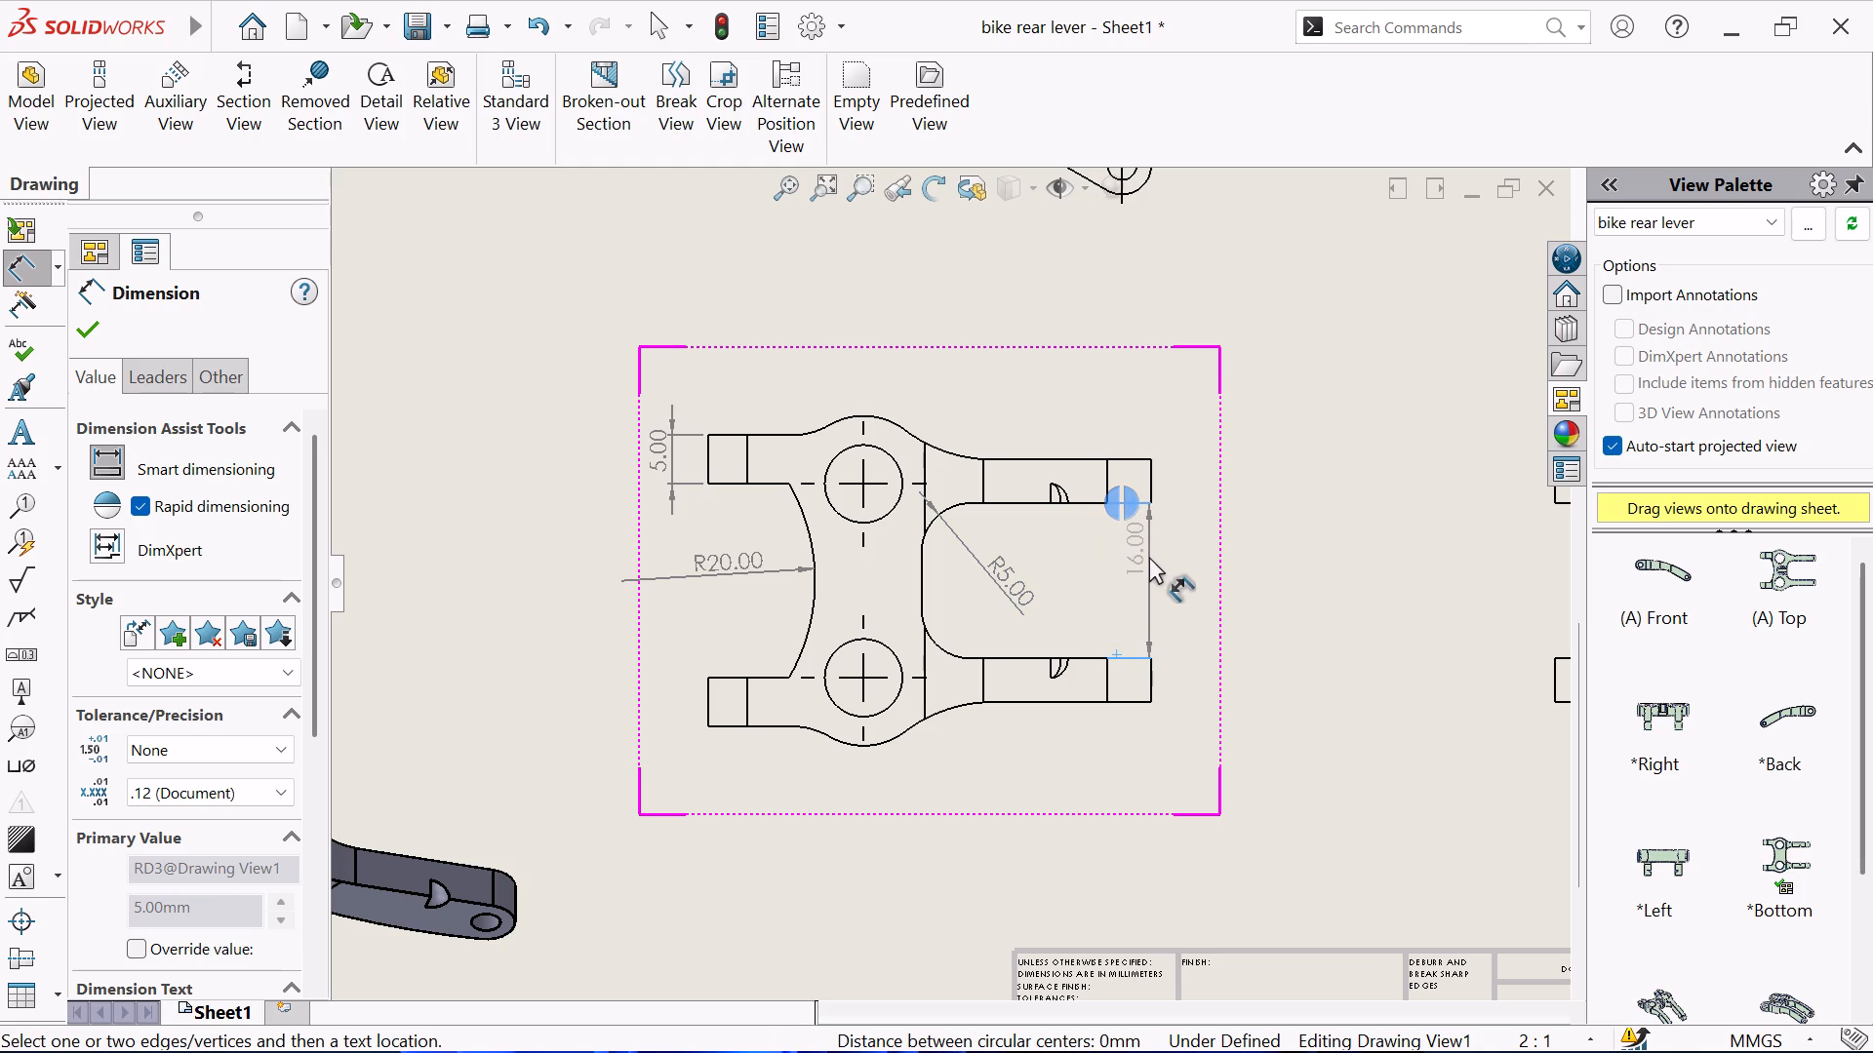
click(1145, 580)
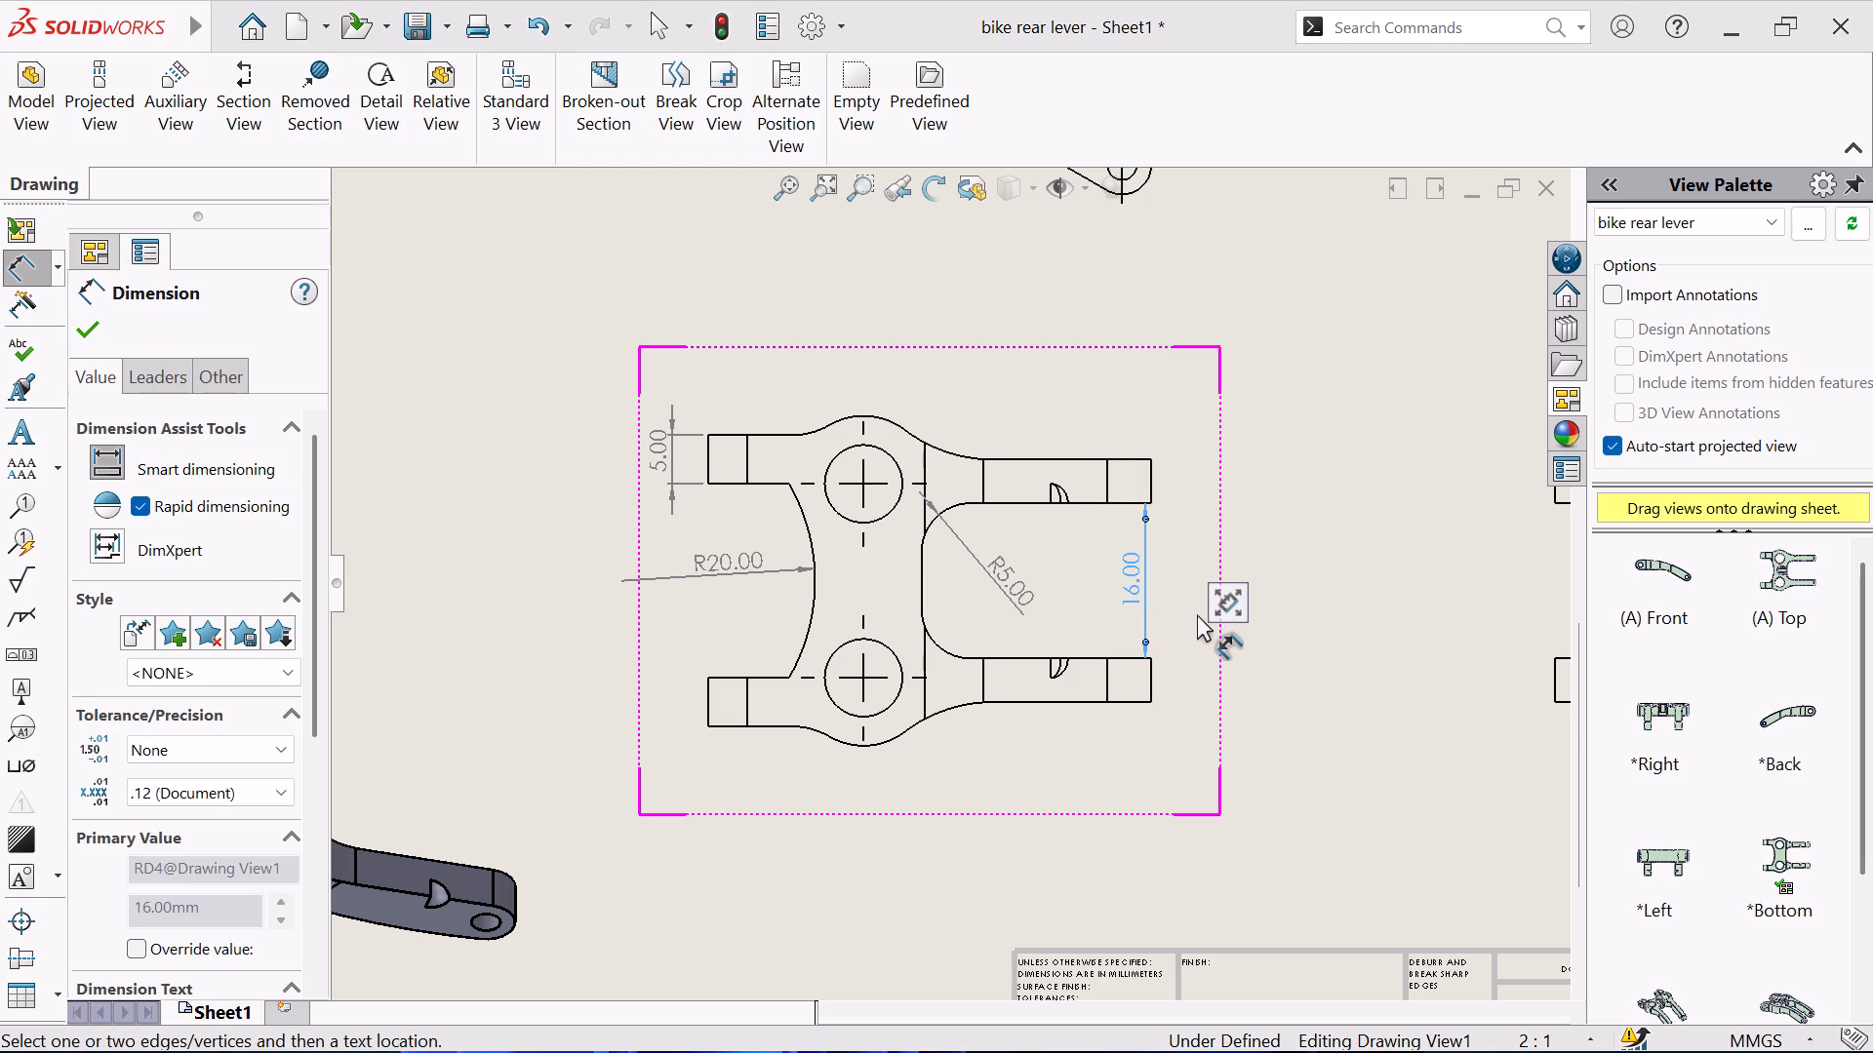
Dimension the vertical distance between the matching end points of the small notches in the two long arms.
click(1050, 483)
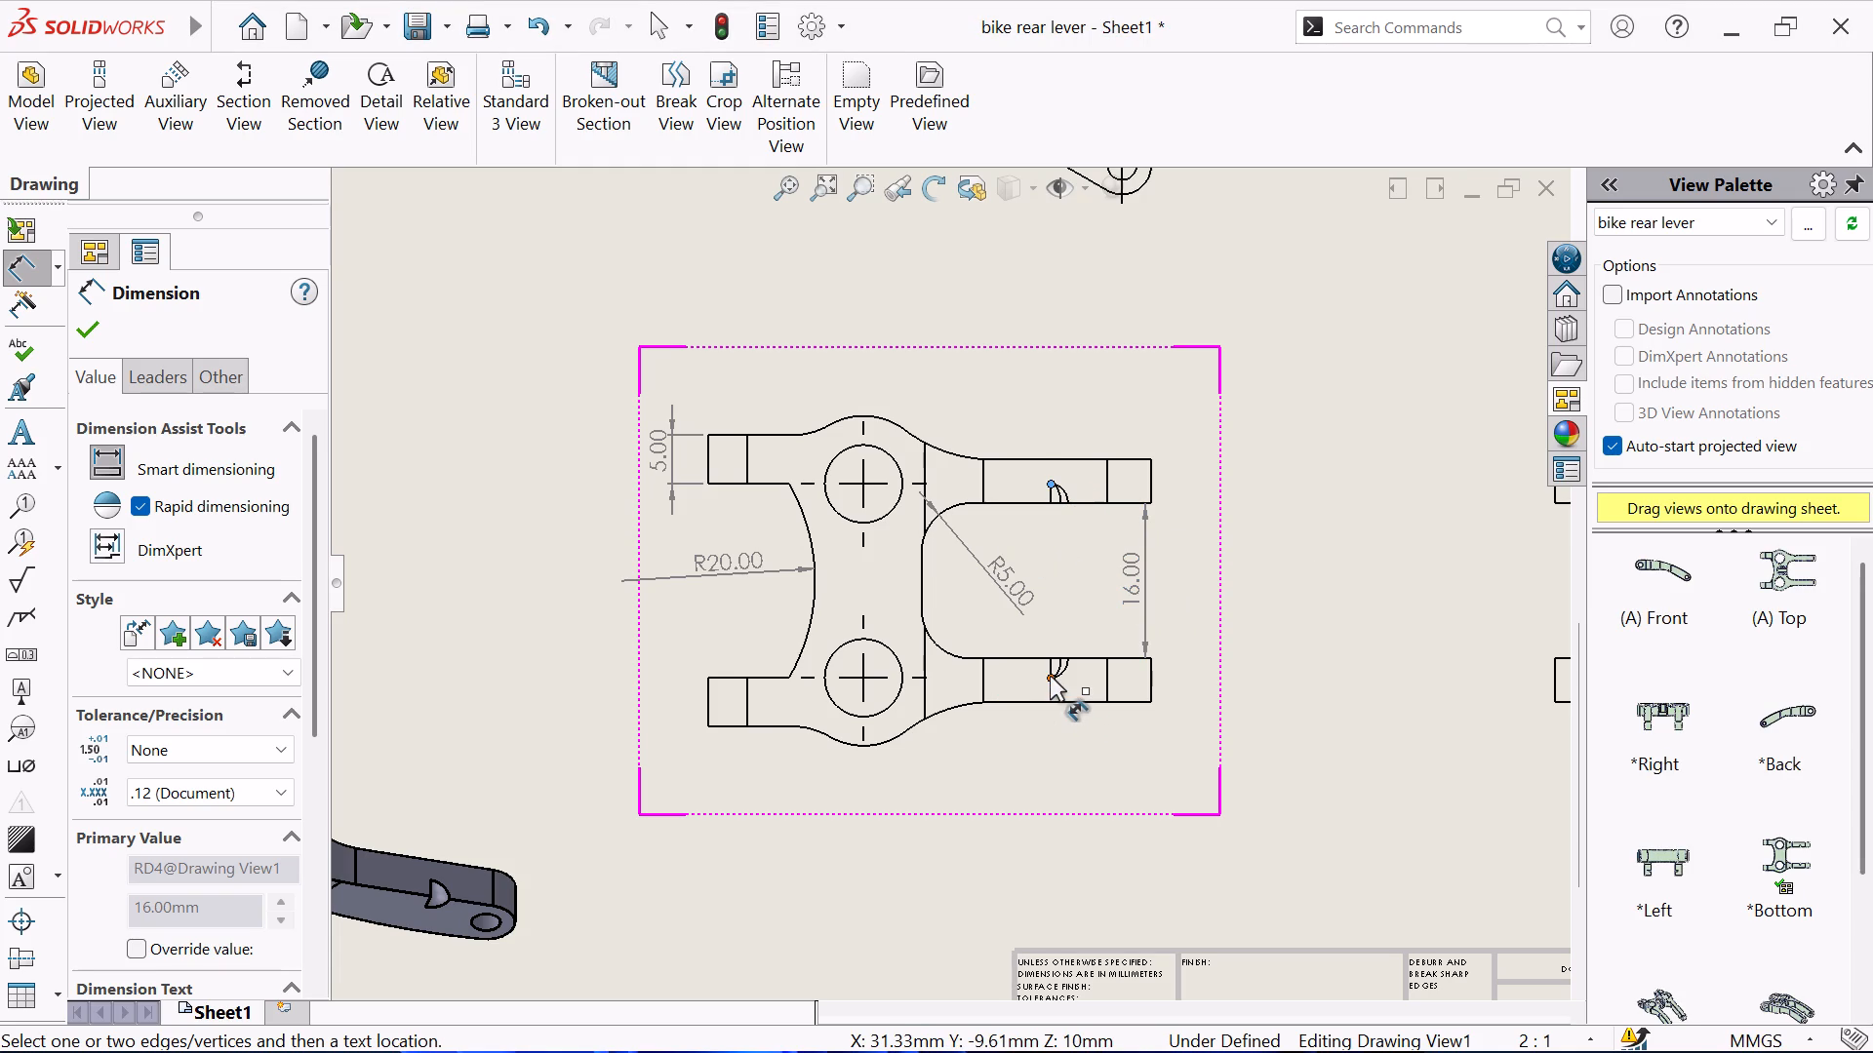
click(1056, 677)
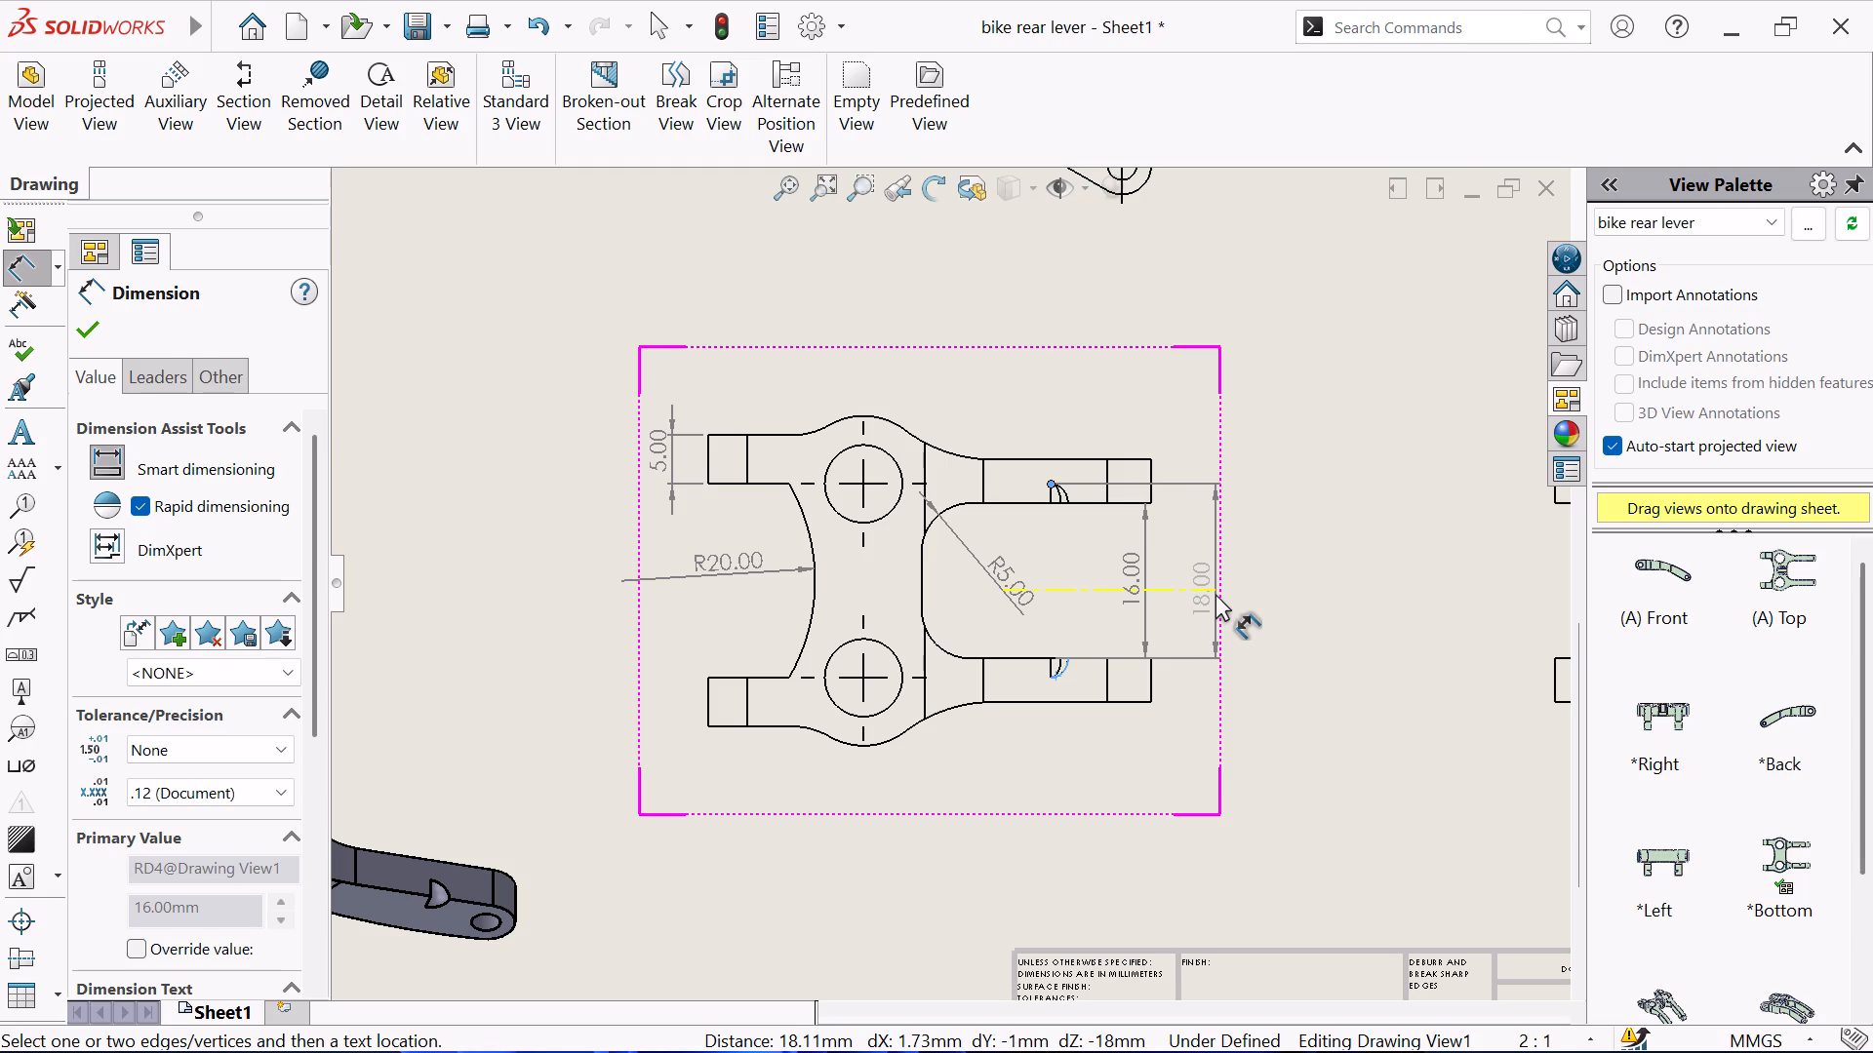
key(Escape)
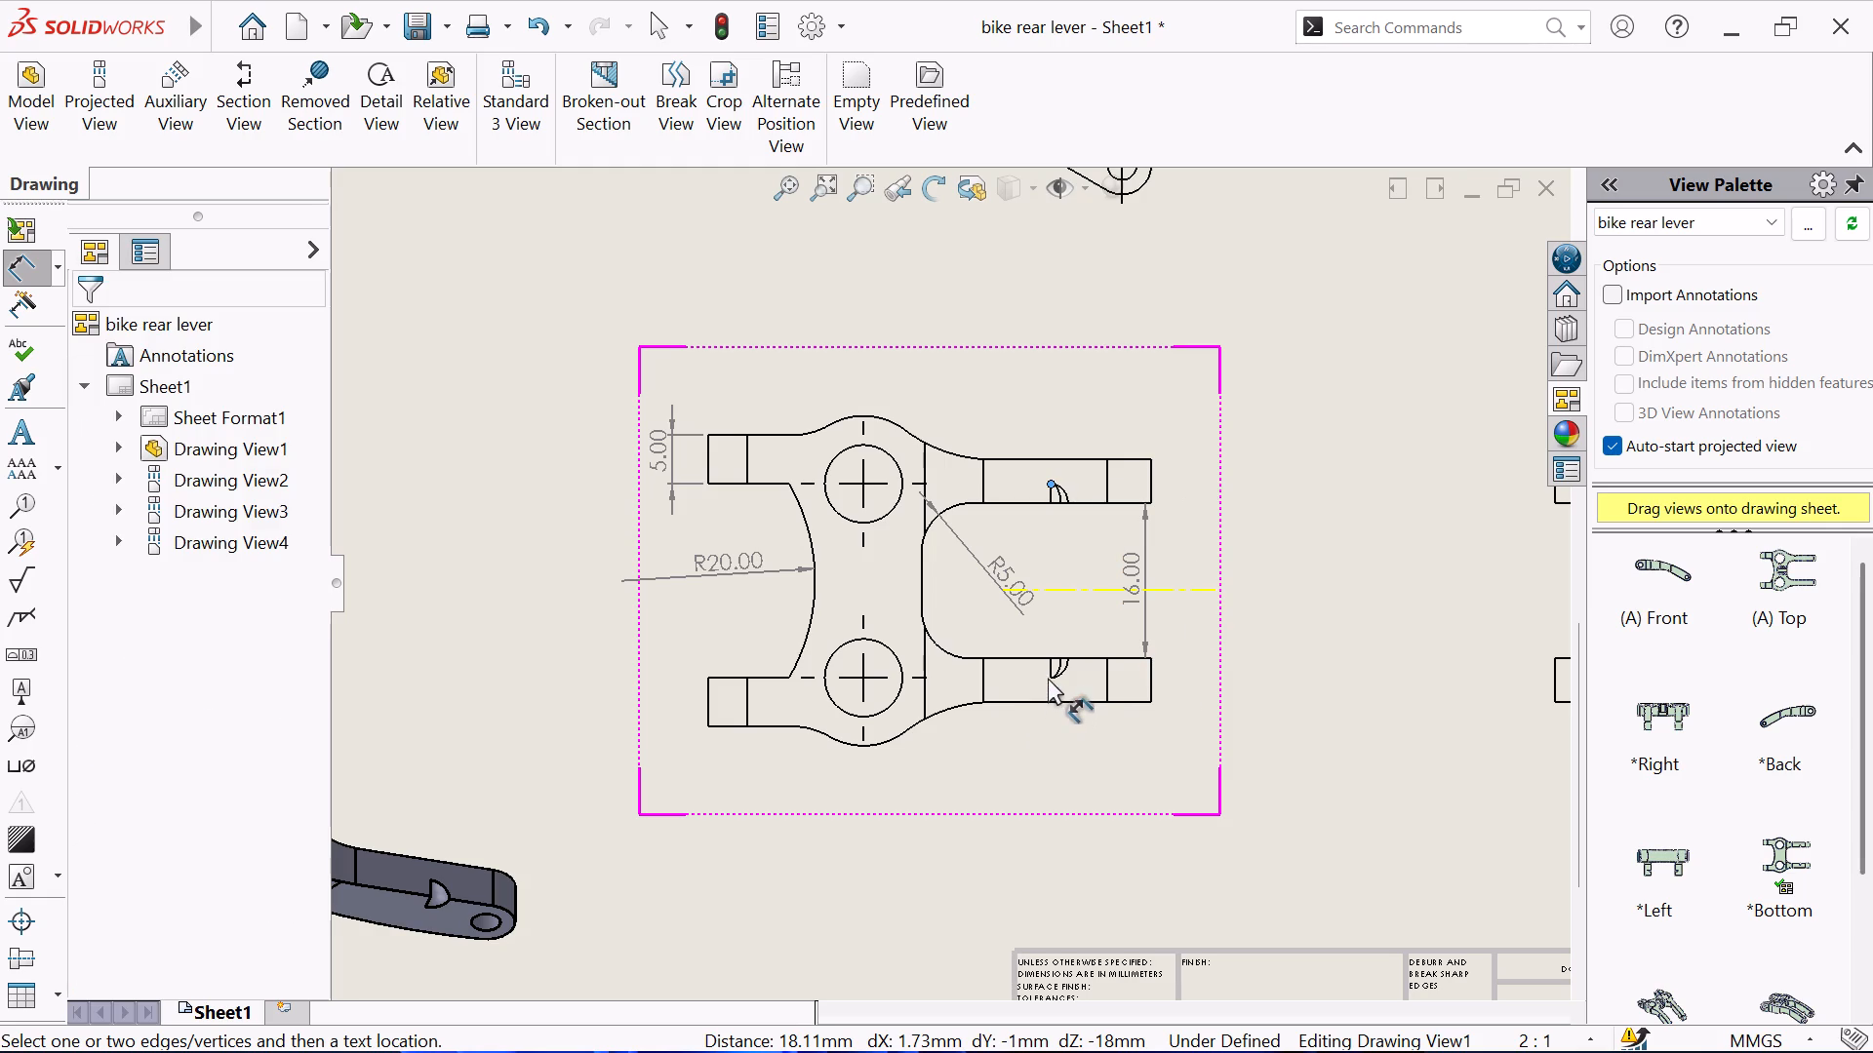
click(1051, 677)
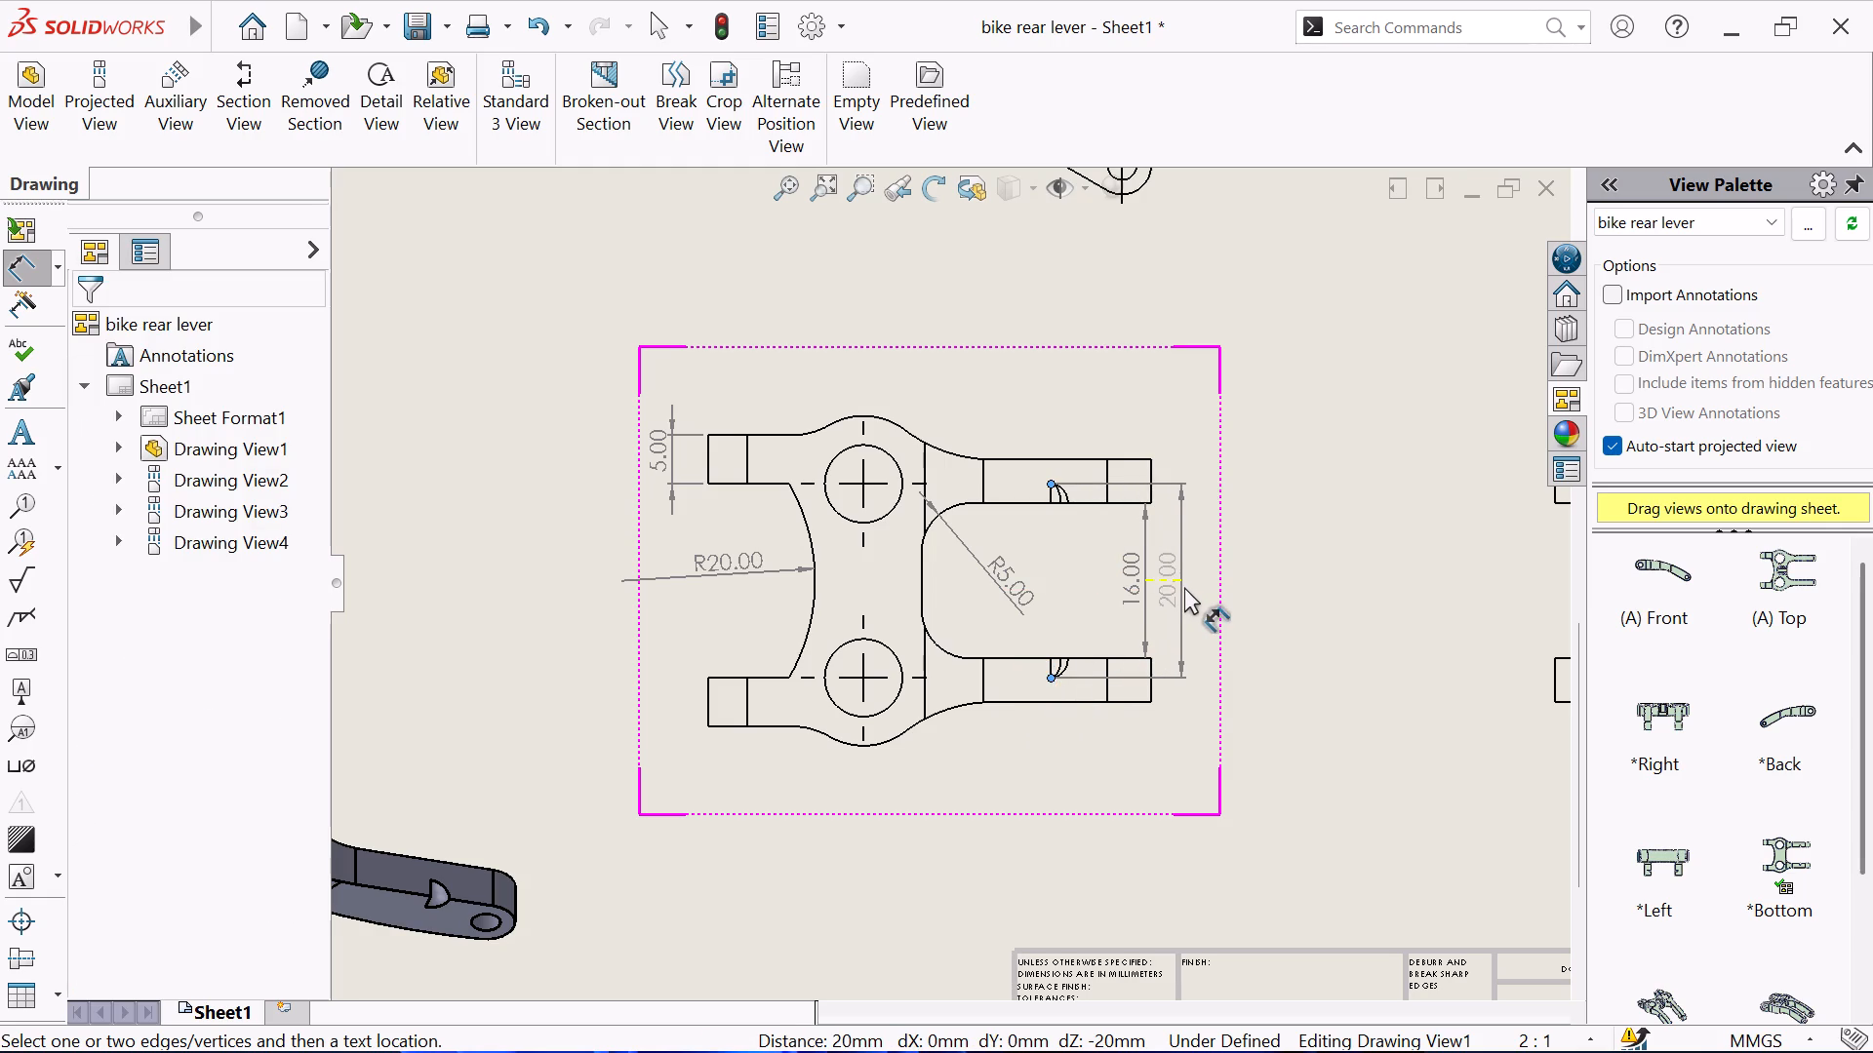
click(1187, 589)
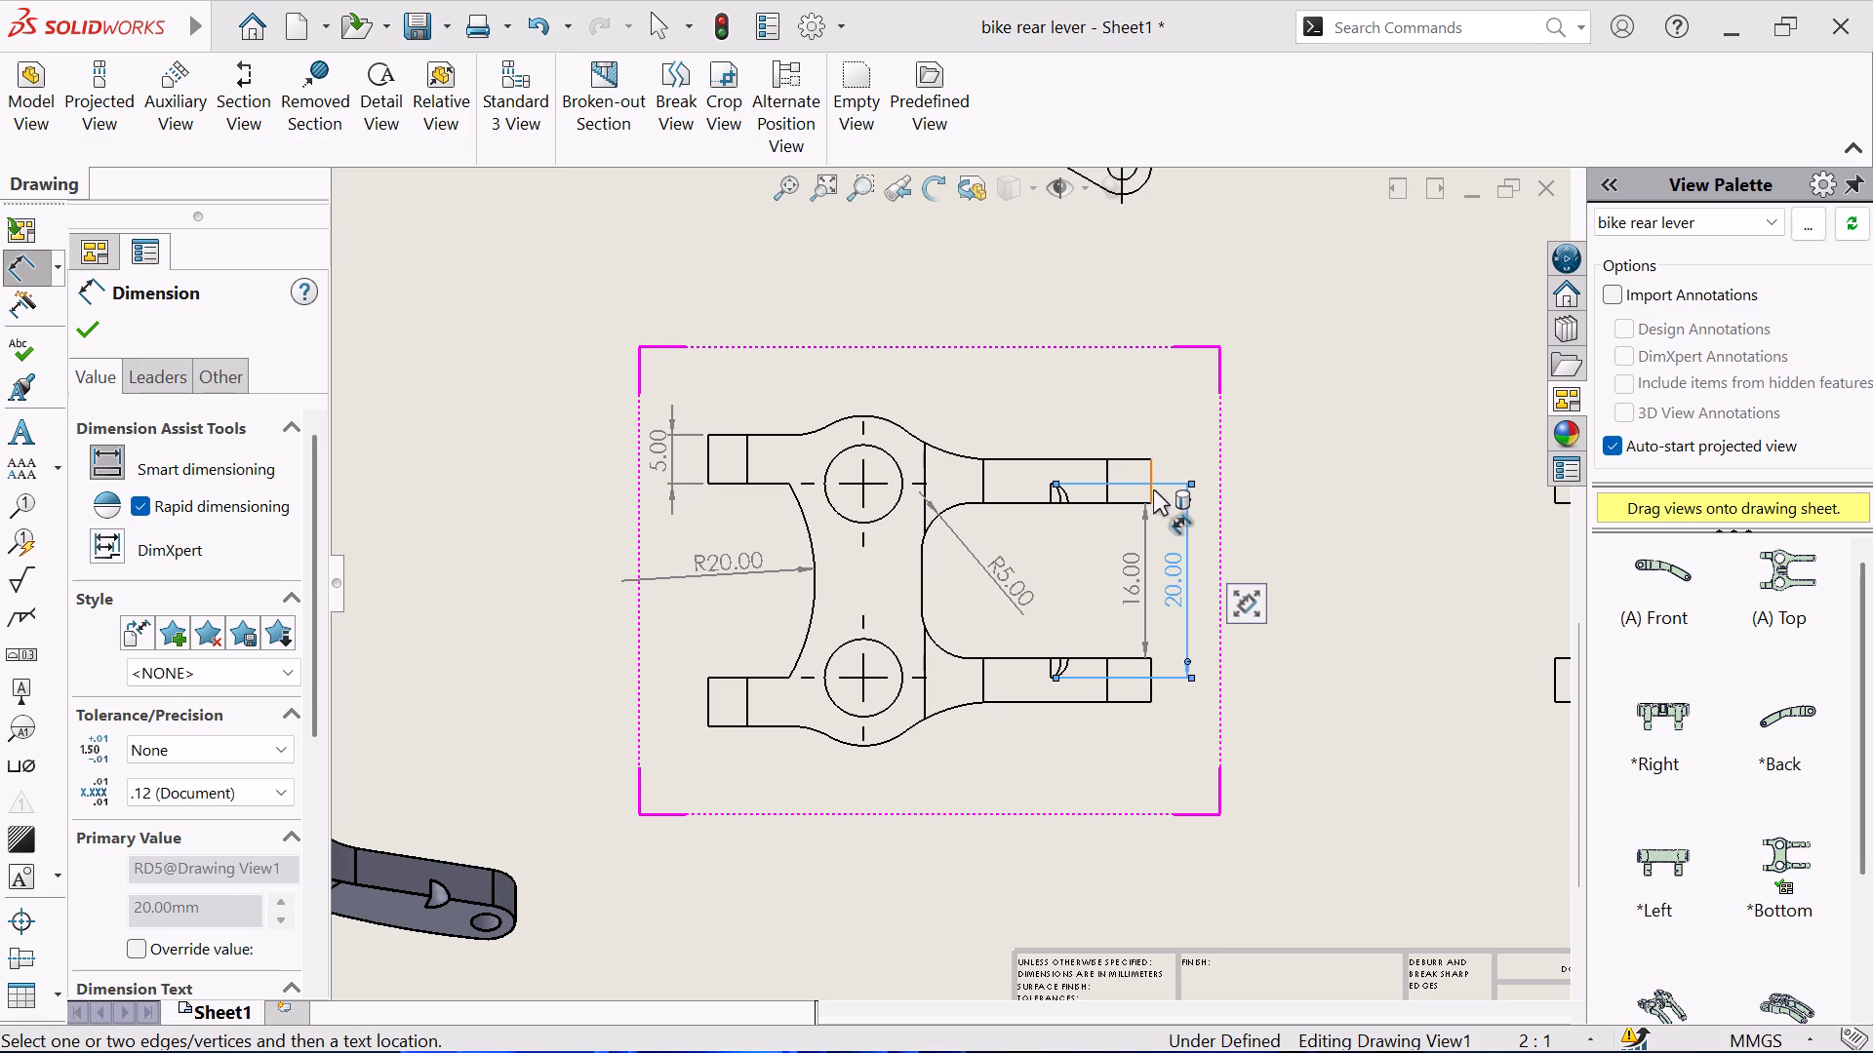
Dimension the width of the upper long arm at its free end.
click(1153, 489)
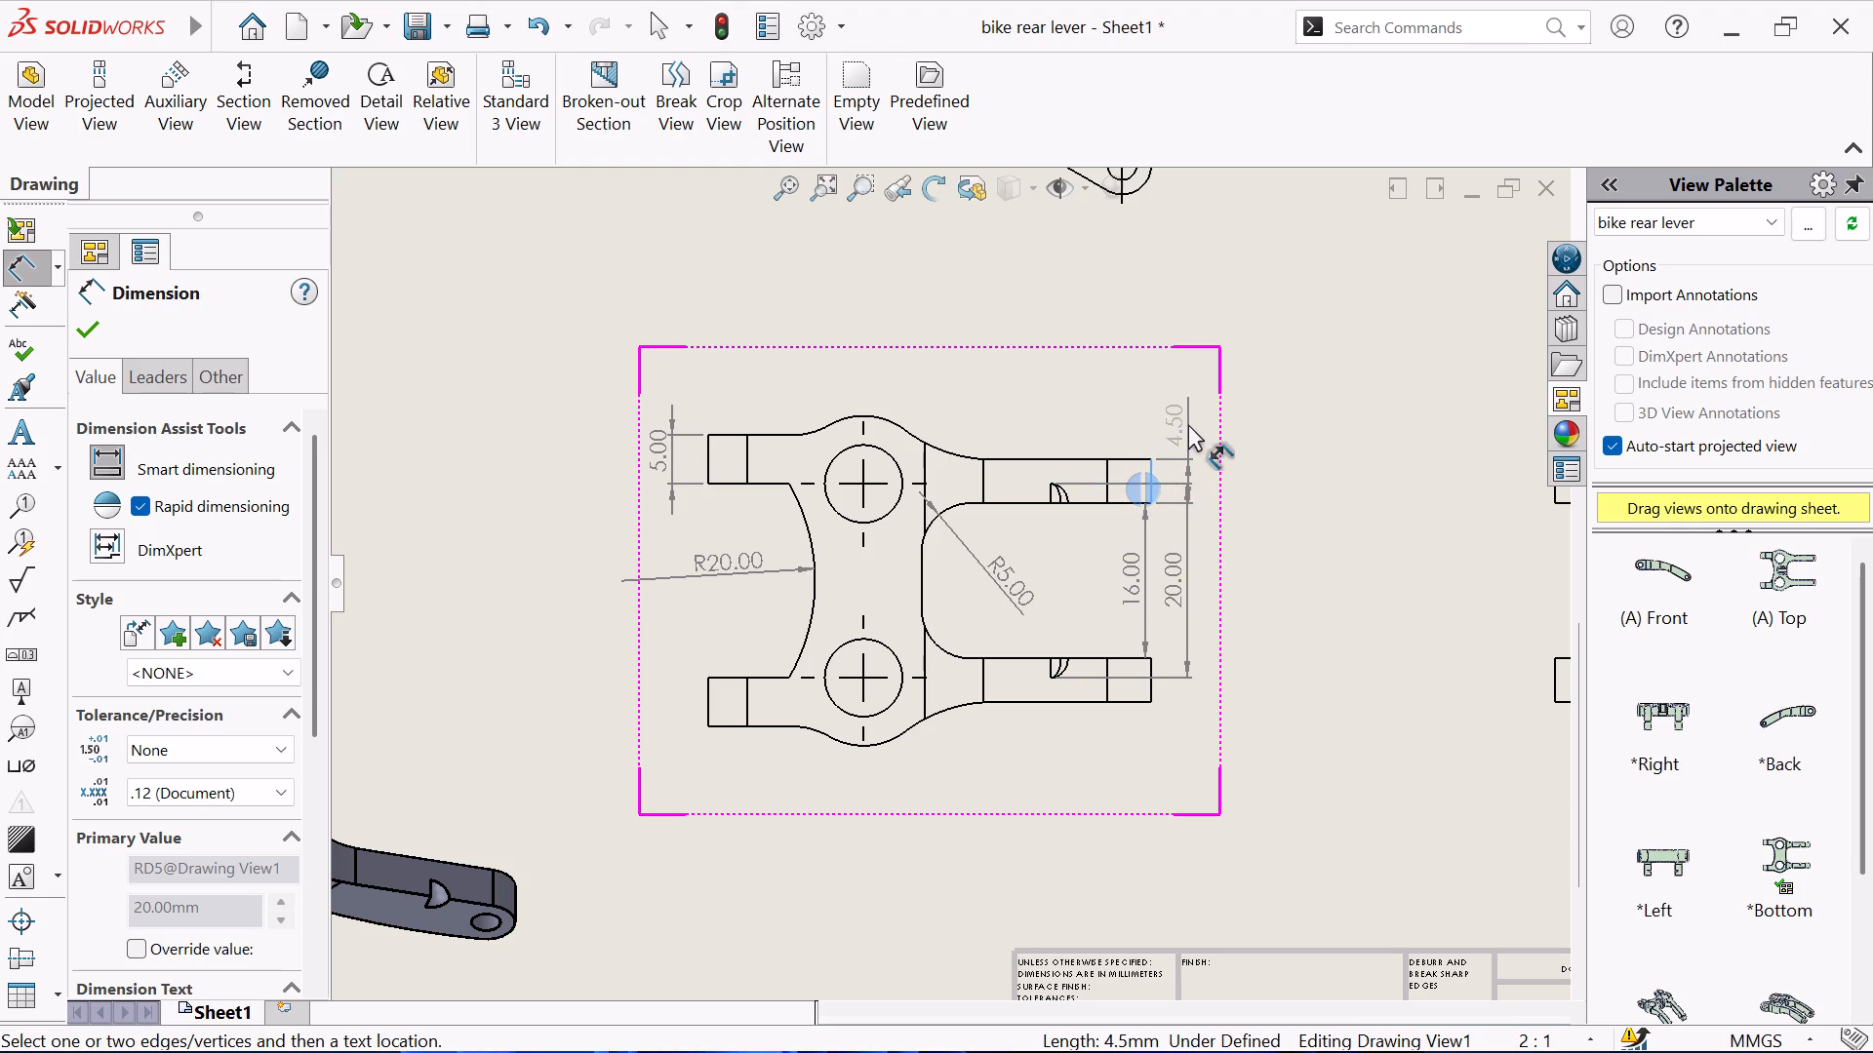
click(1188, 424)
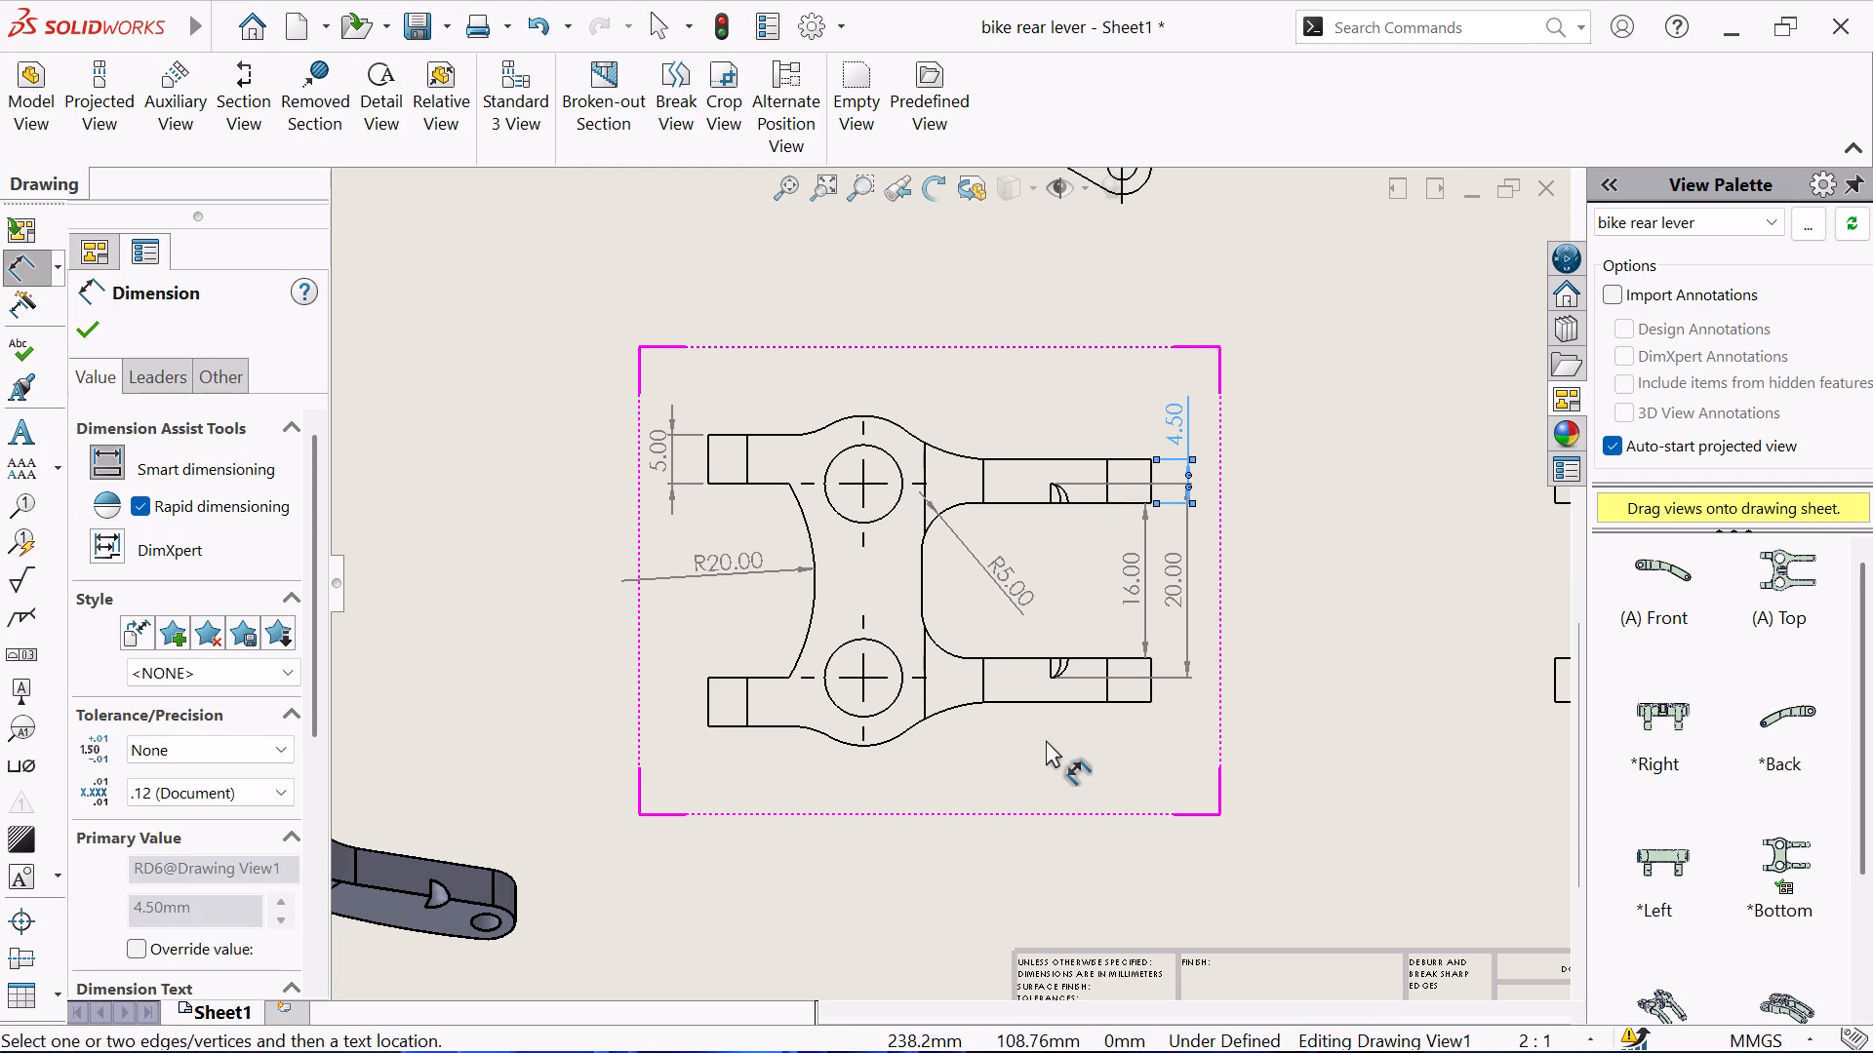
Dimension the diameter of the lower large hole in the Bottom view.
click(887, 704)
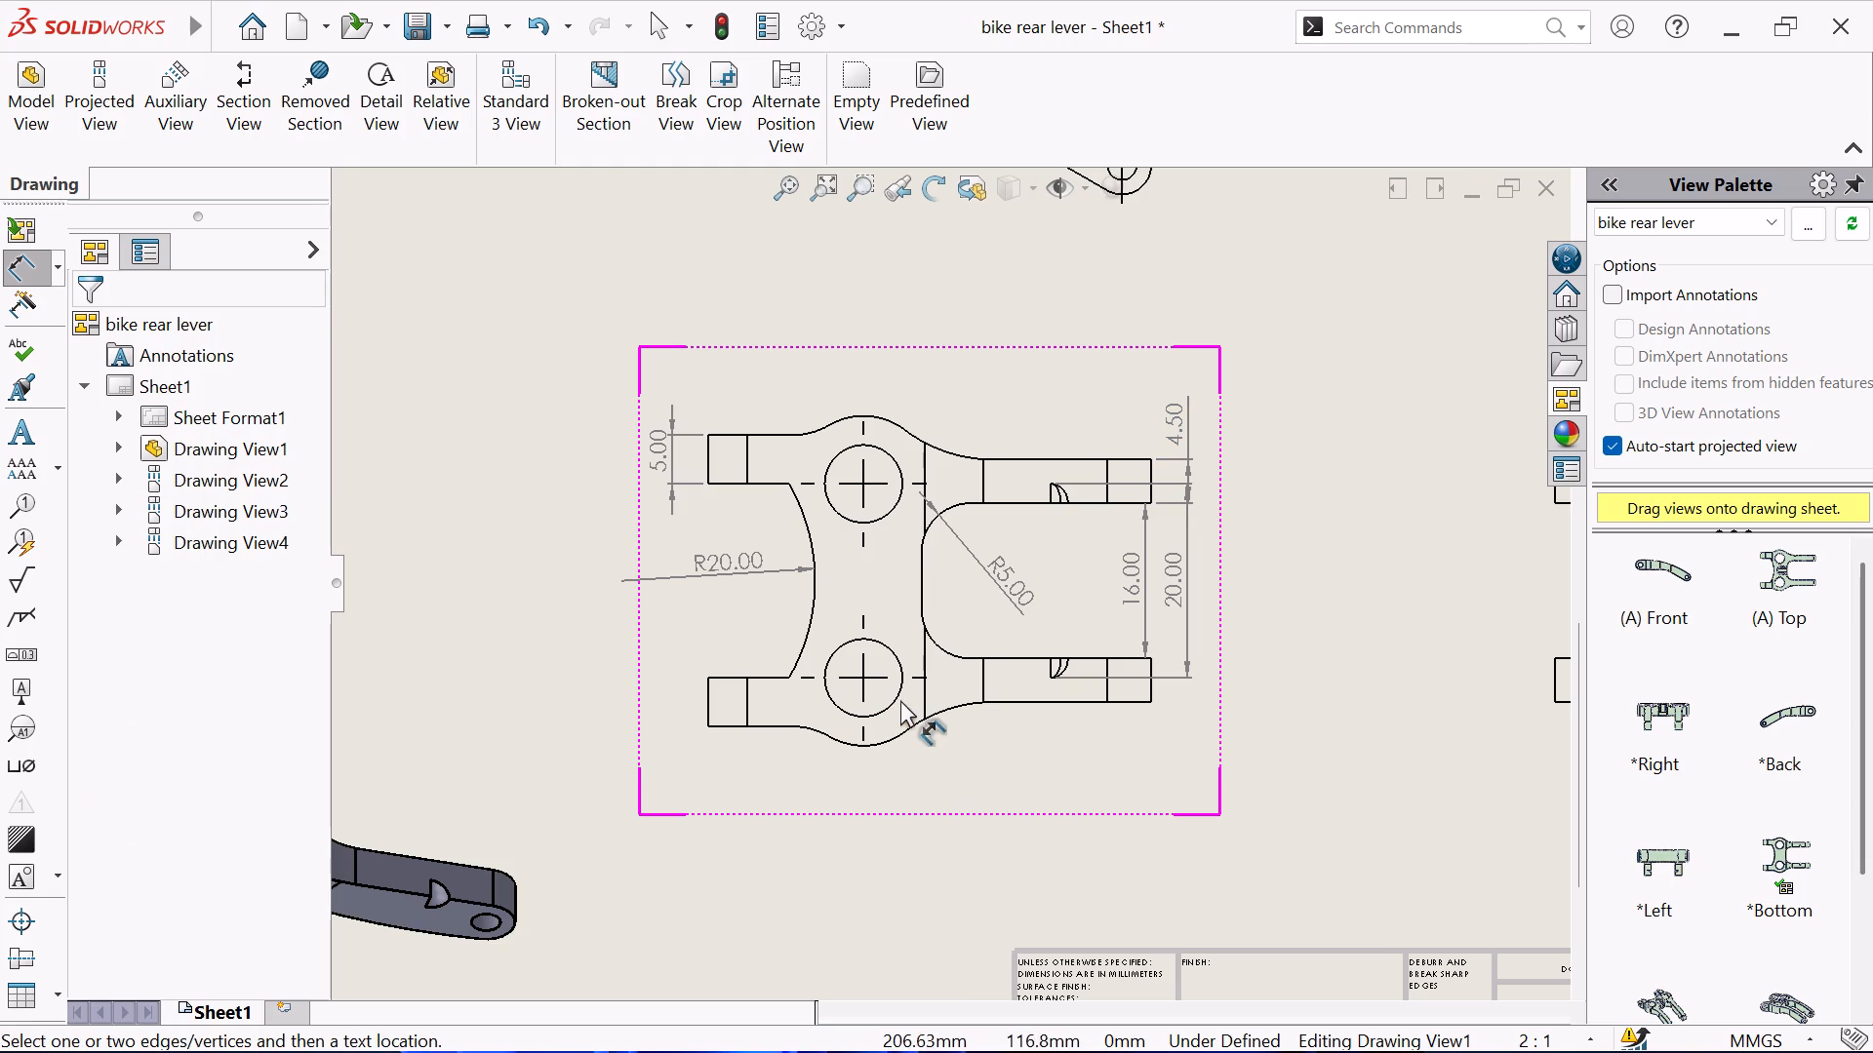
click(895, 705)
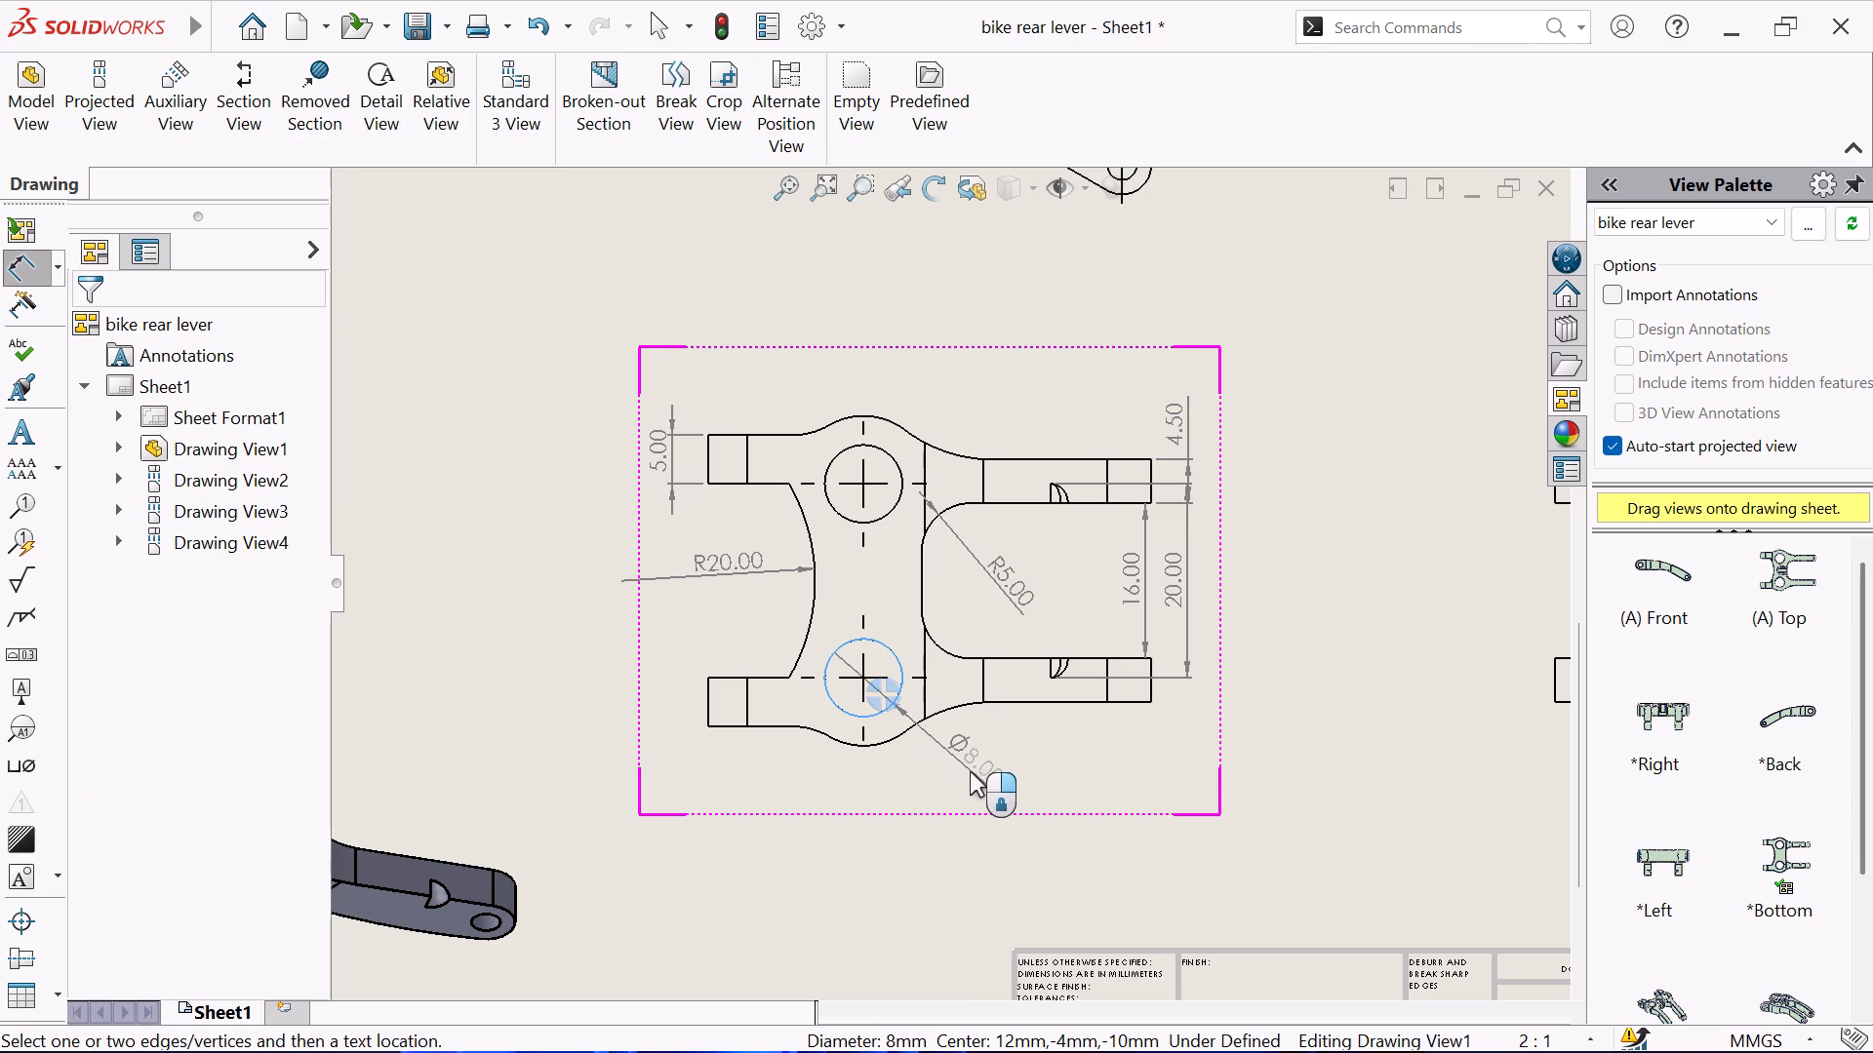
click(970, 771)
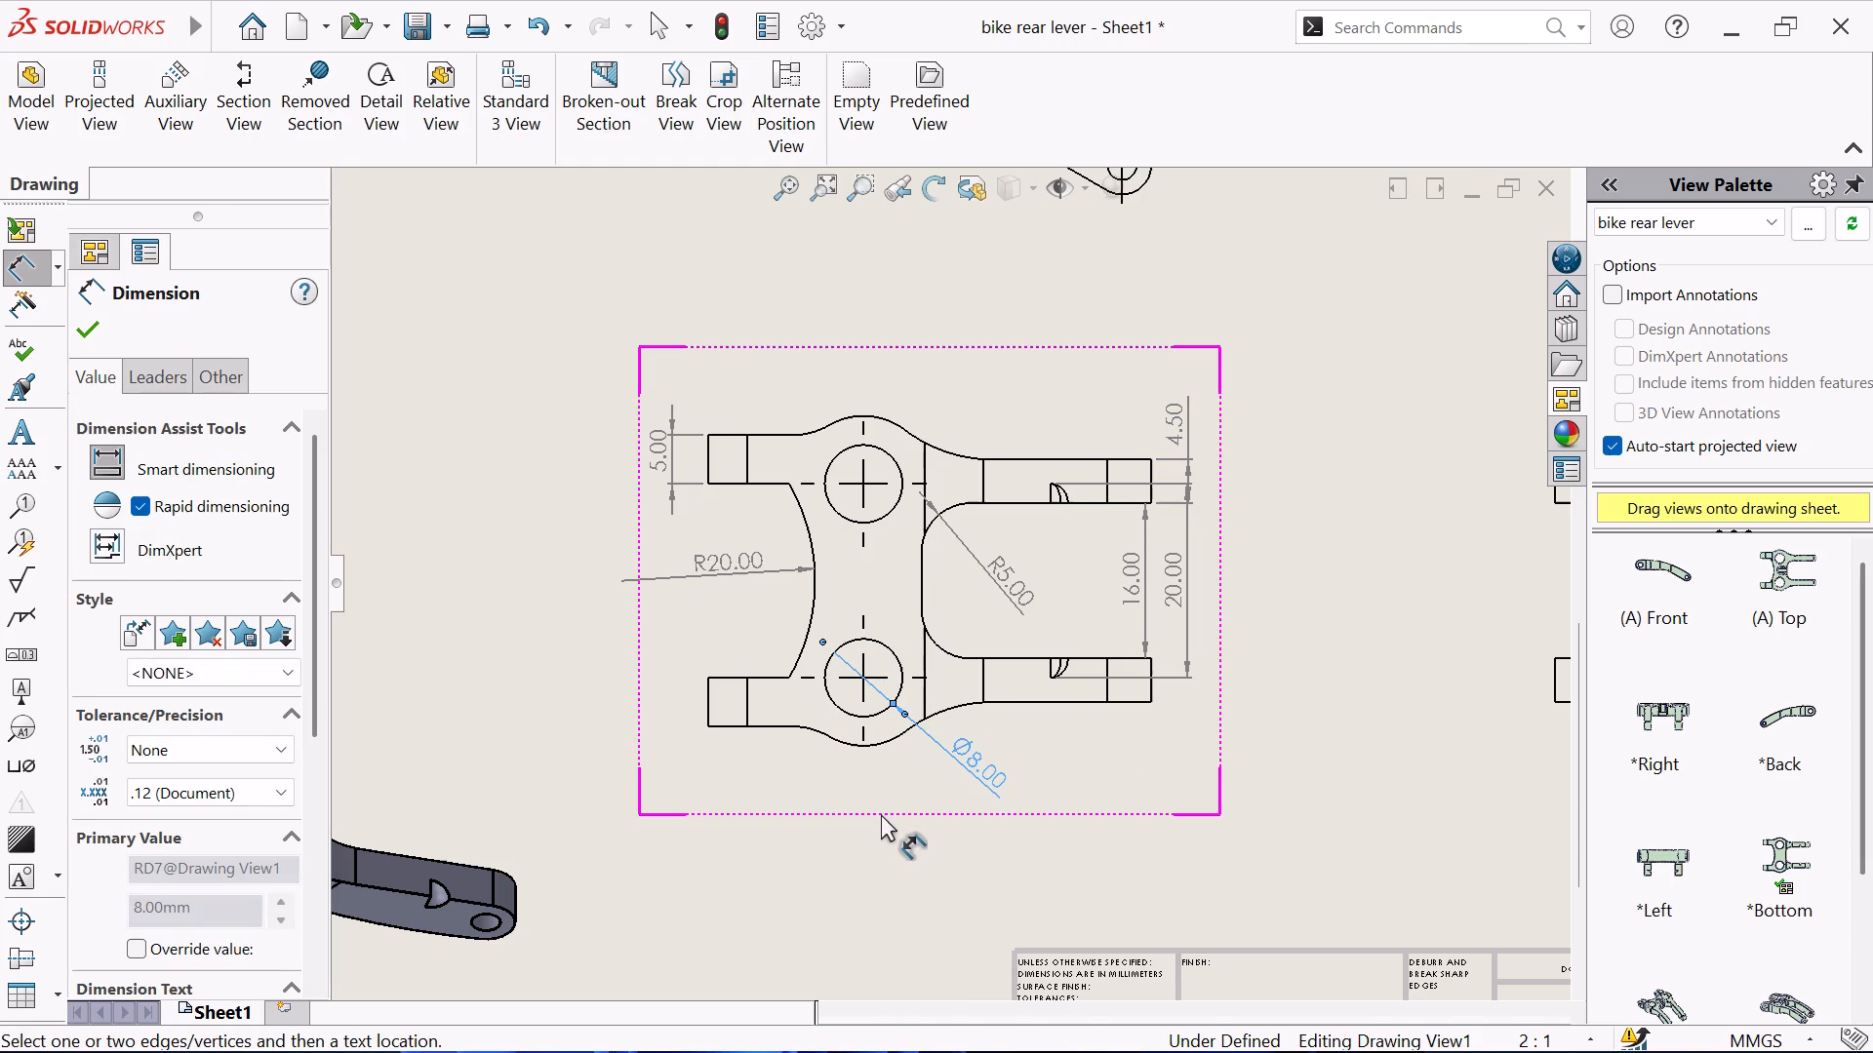
Dimension the radii of the outer arc around the upper hole and its blend arcs into the upper long and short arms.
click(892, 422)
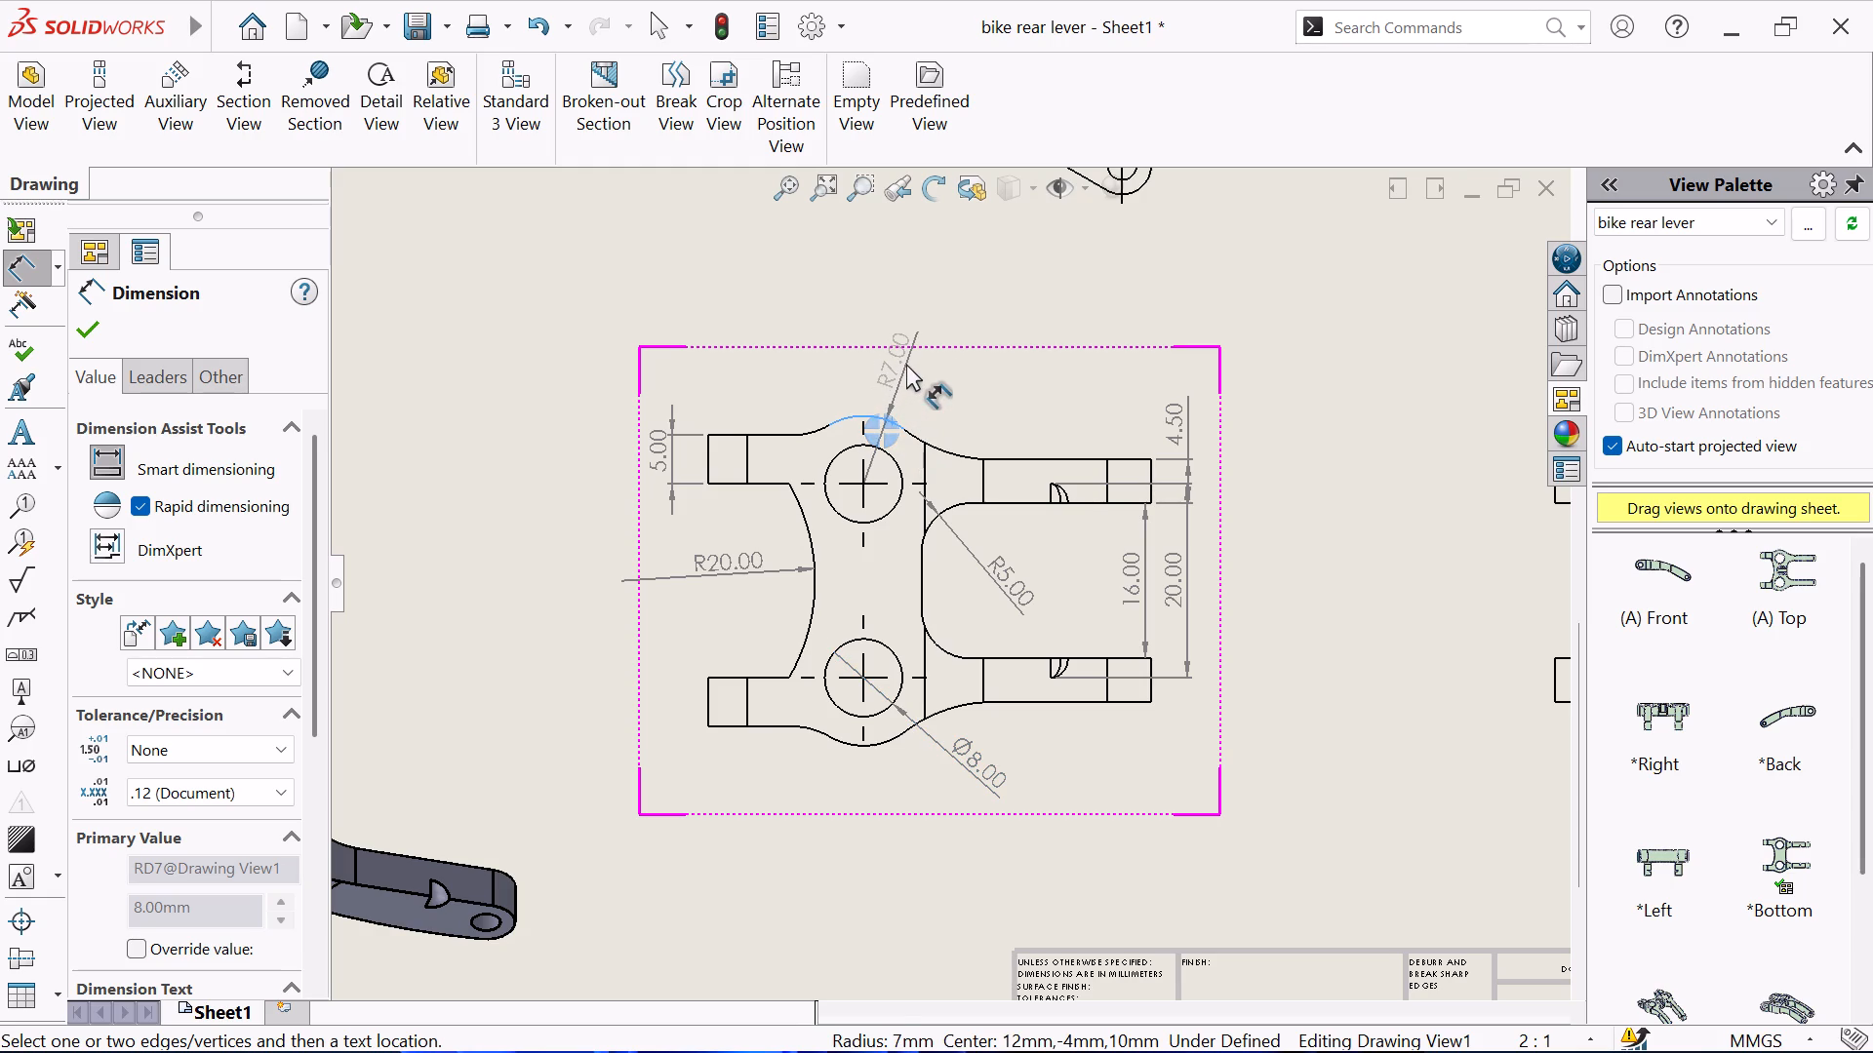
click(906, 363)
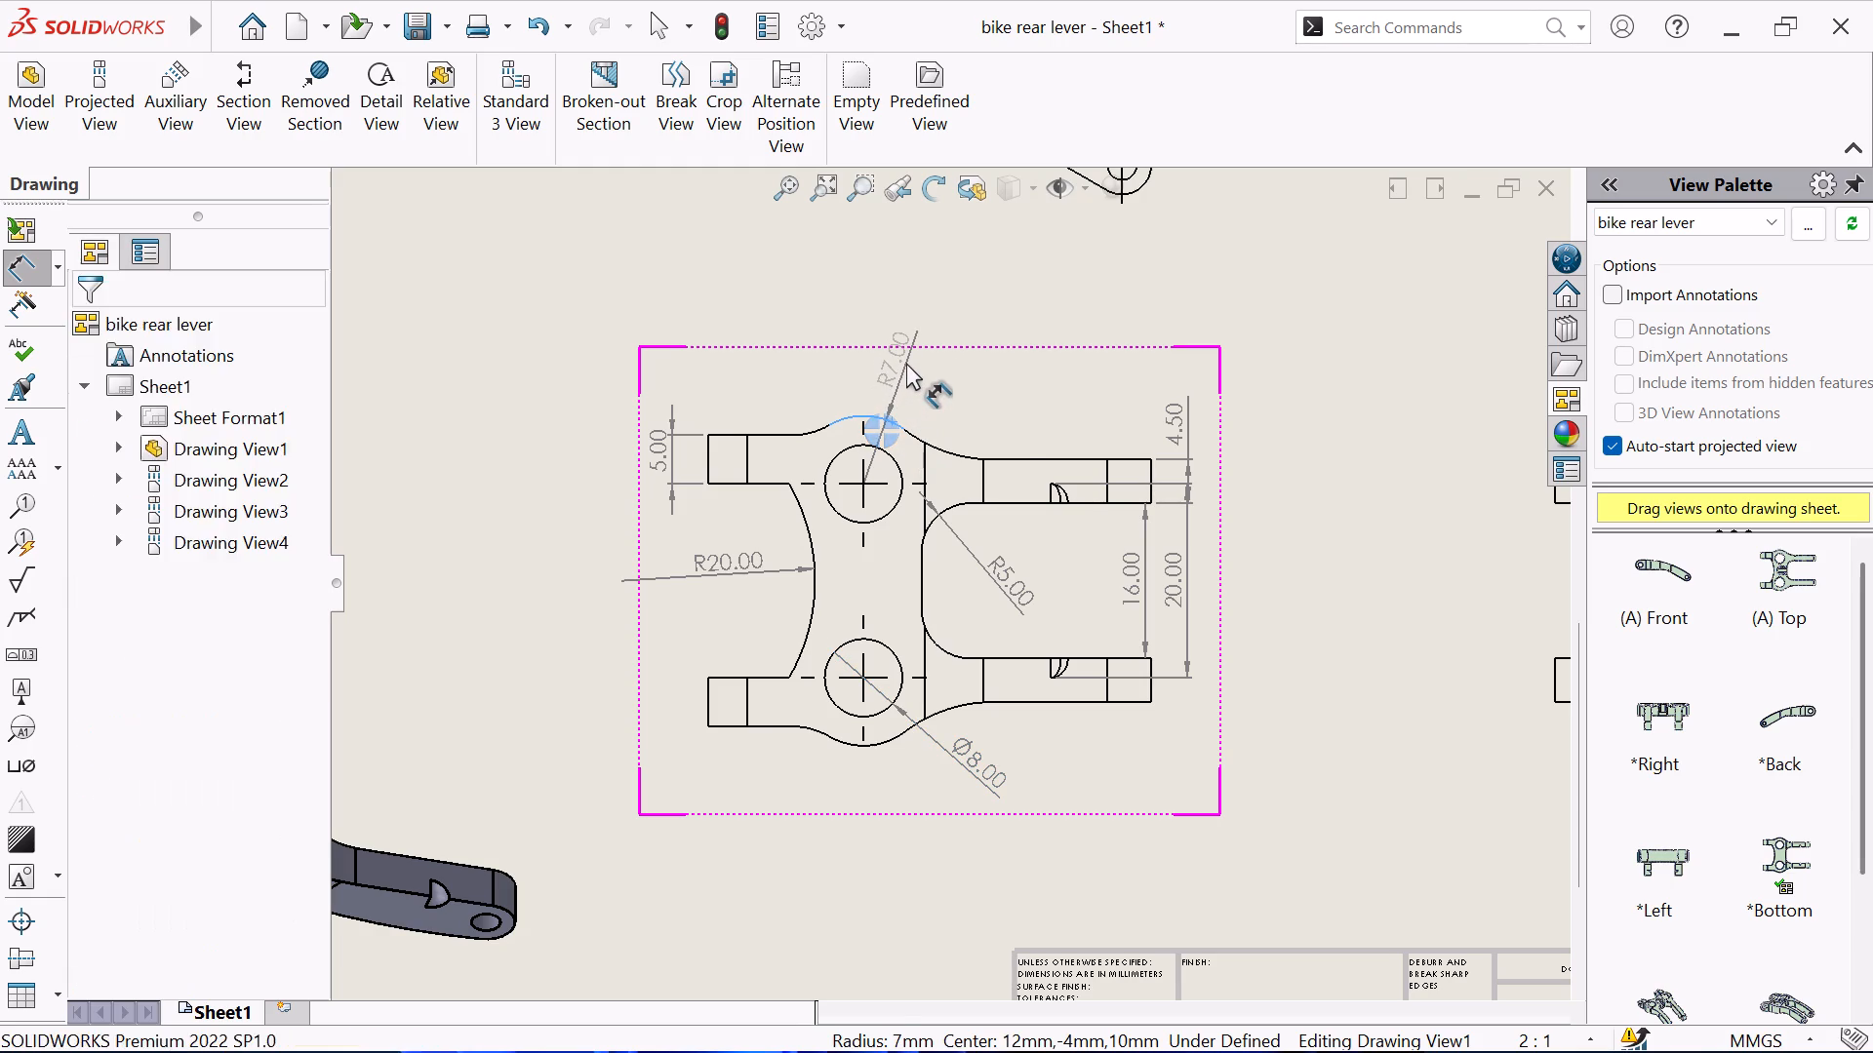
click(940, 451)
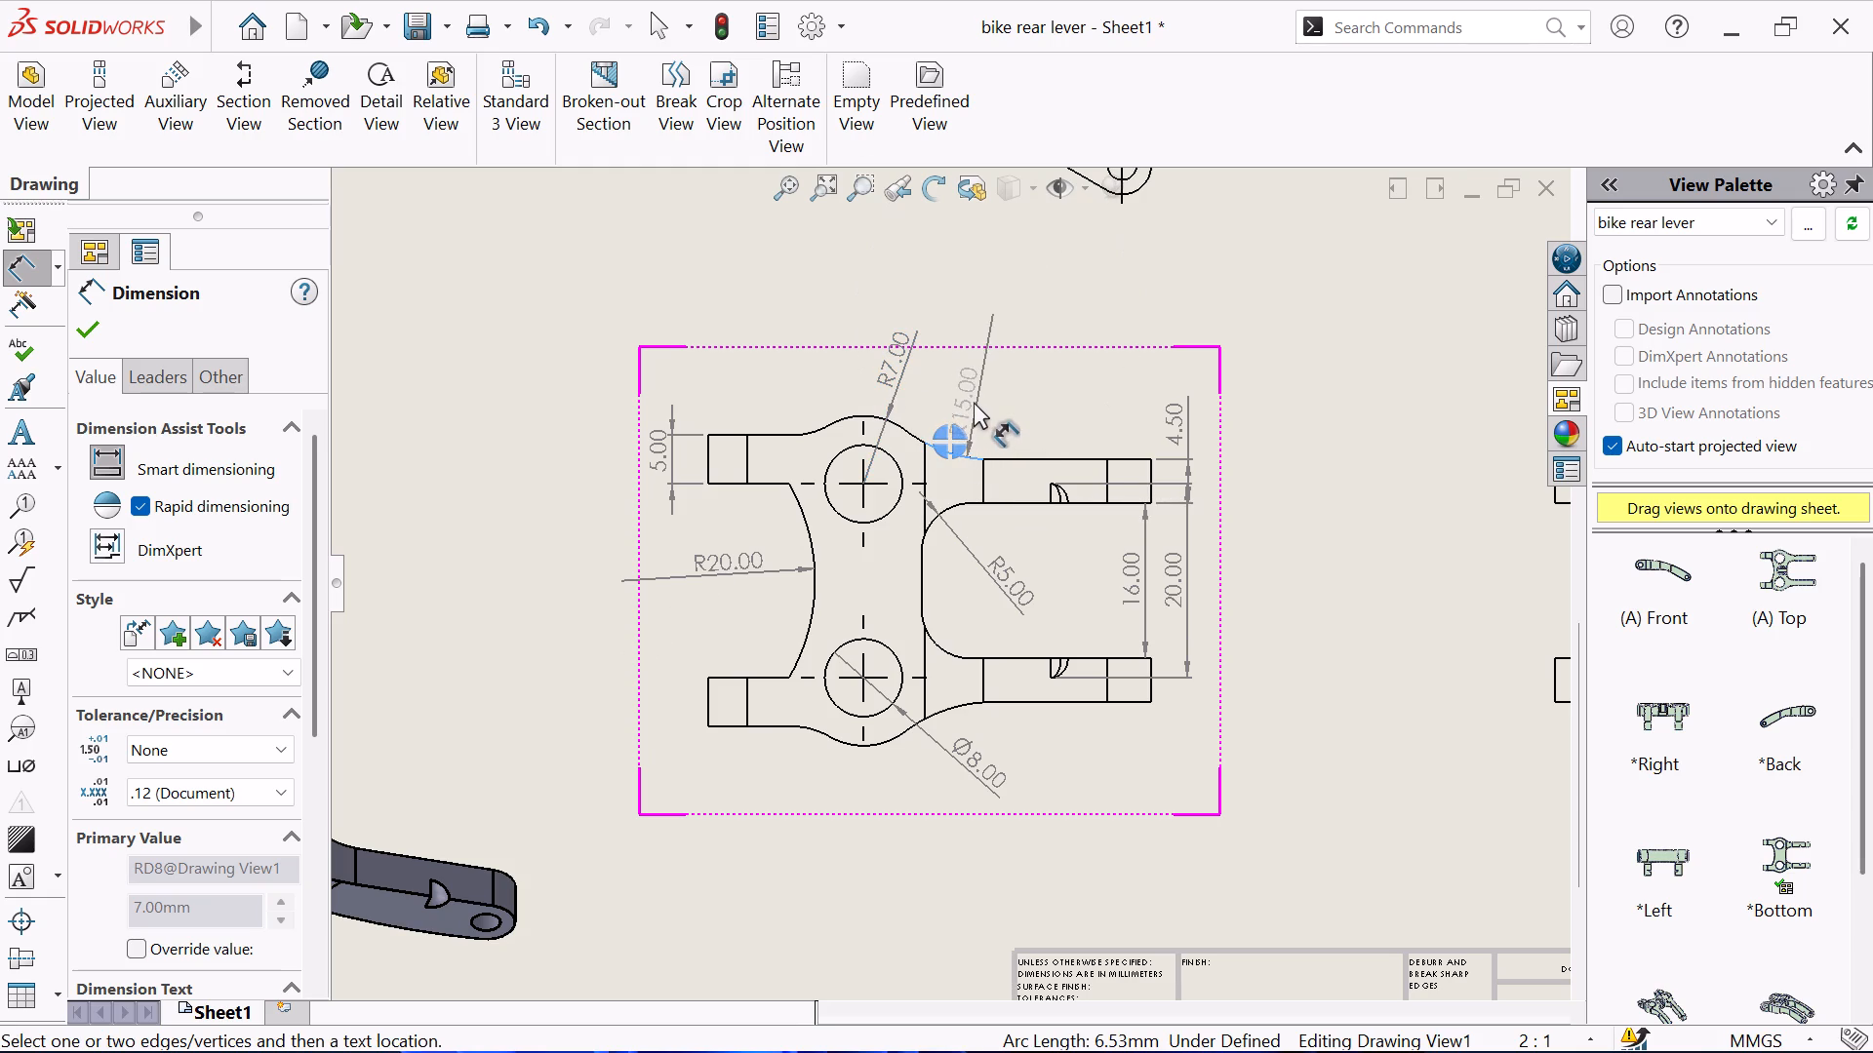
click(970, 400)
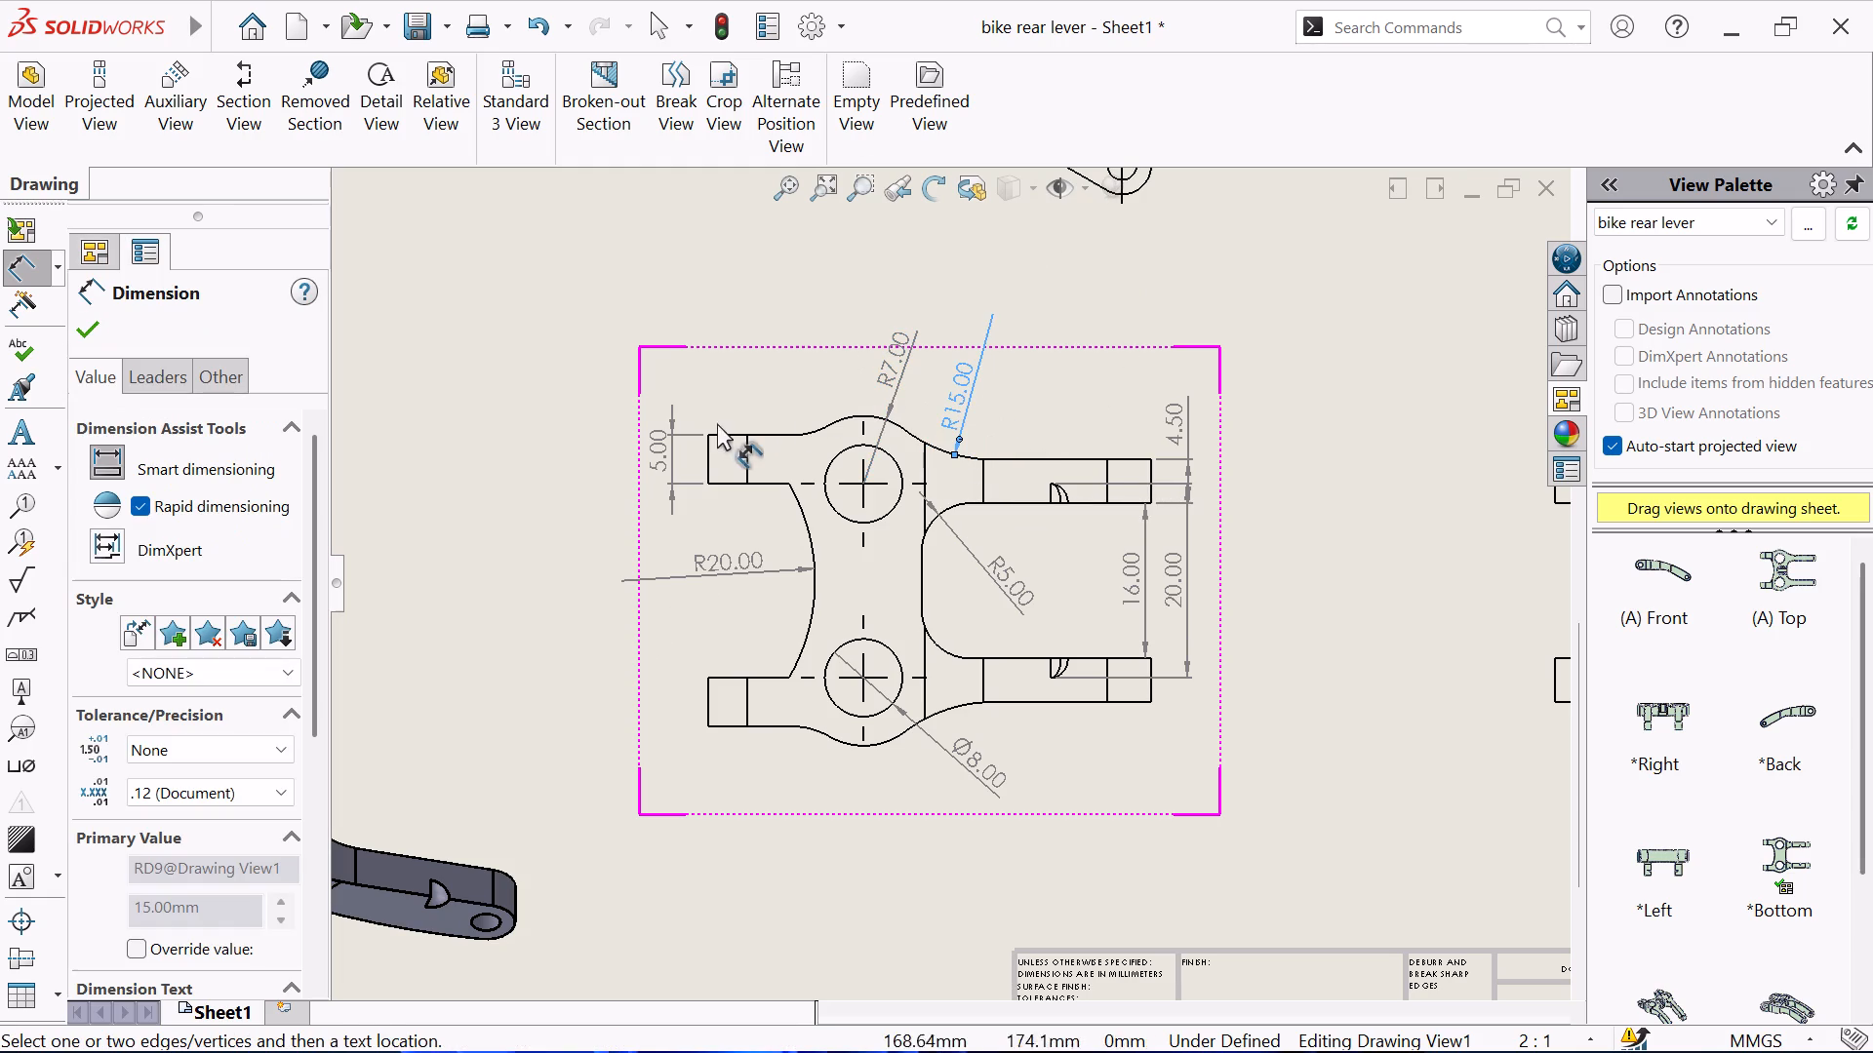
click(819, 430)
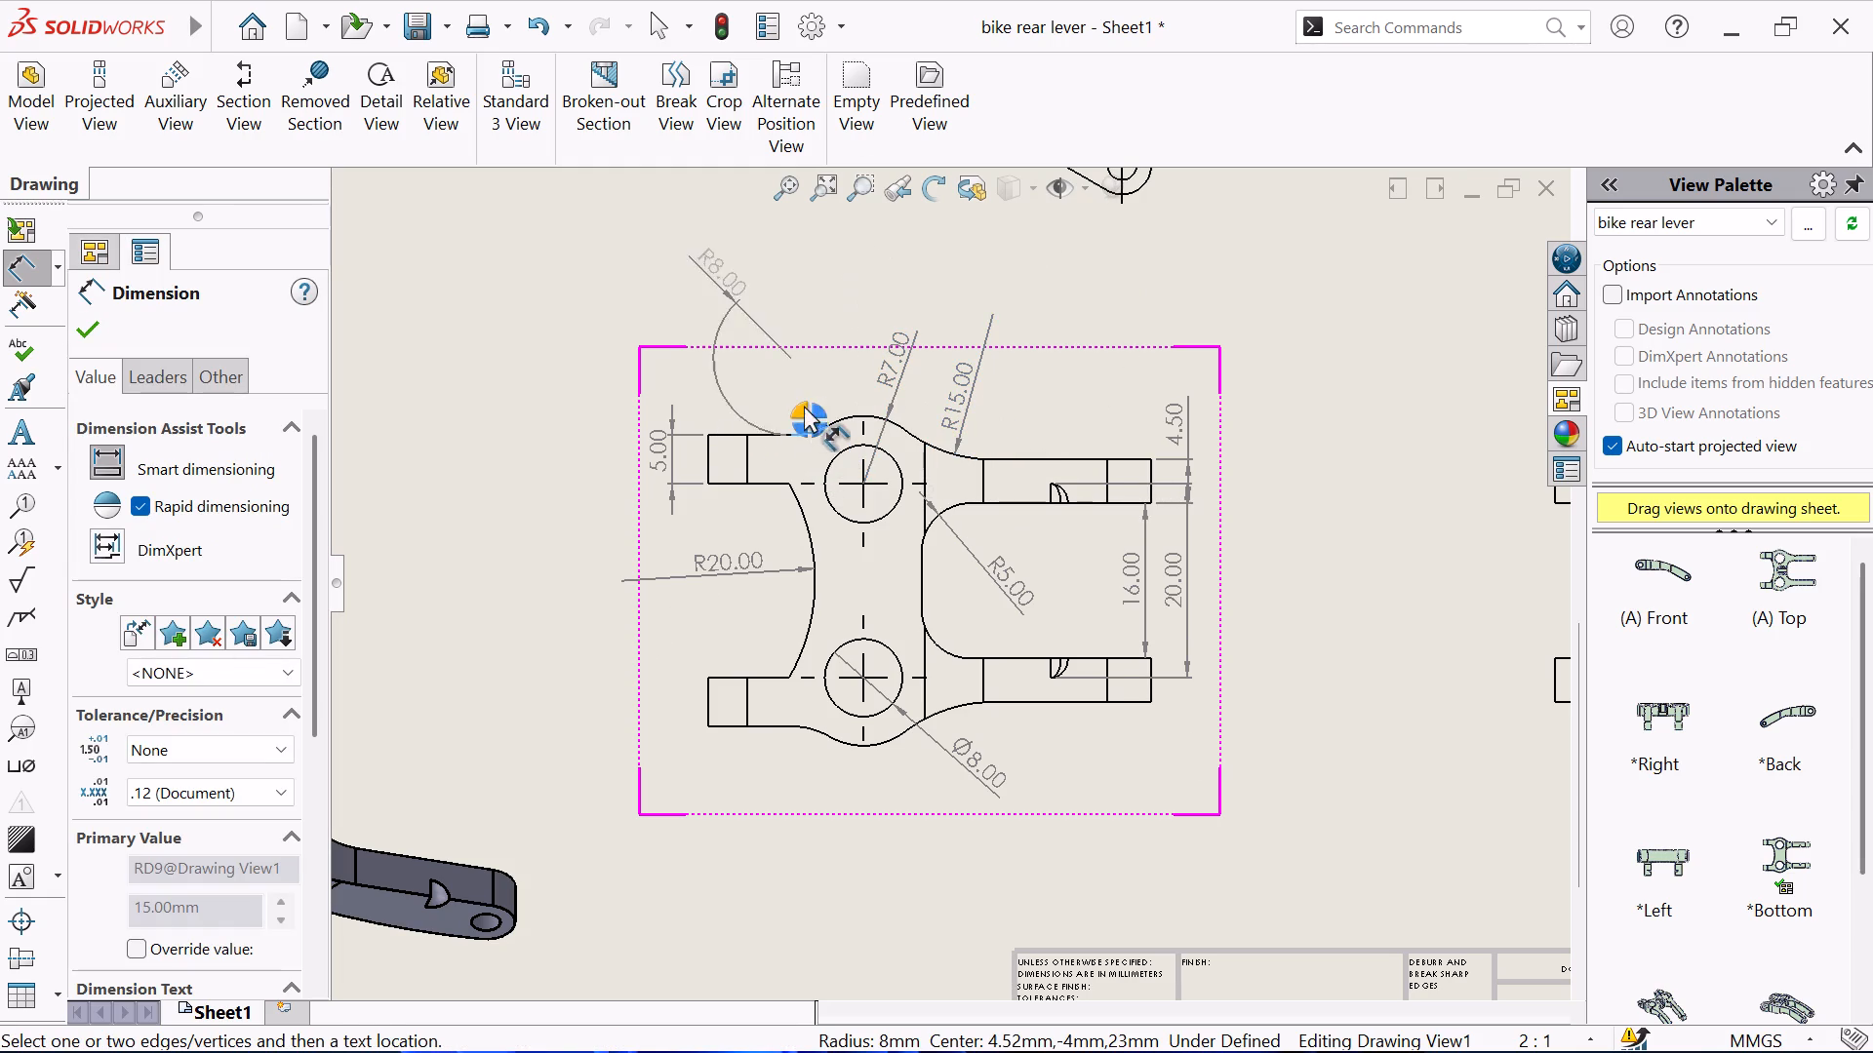
click(796, 370)
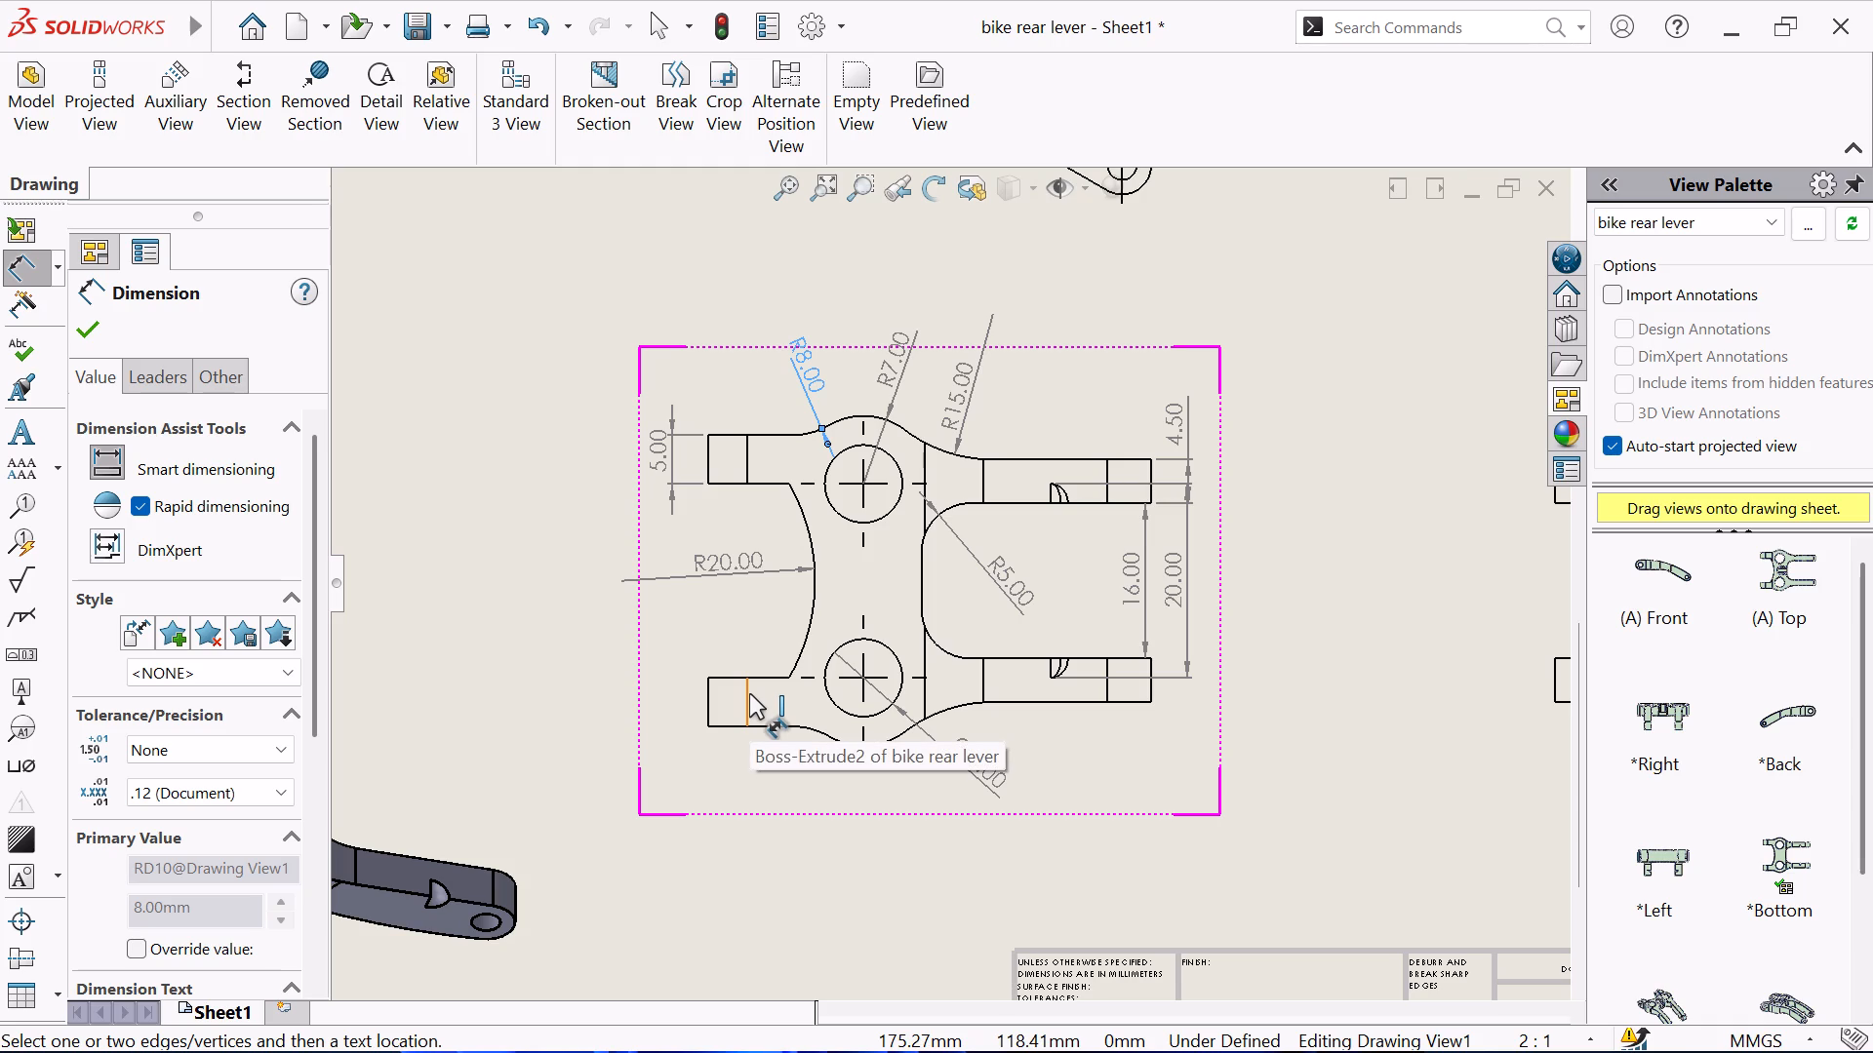
Dimension the lower hole's horizontal distances to the inner line across the lower short arm and to the vertical edge between the long arms.
click(749, 693)
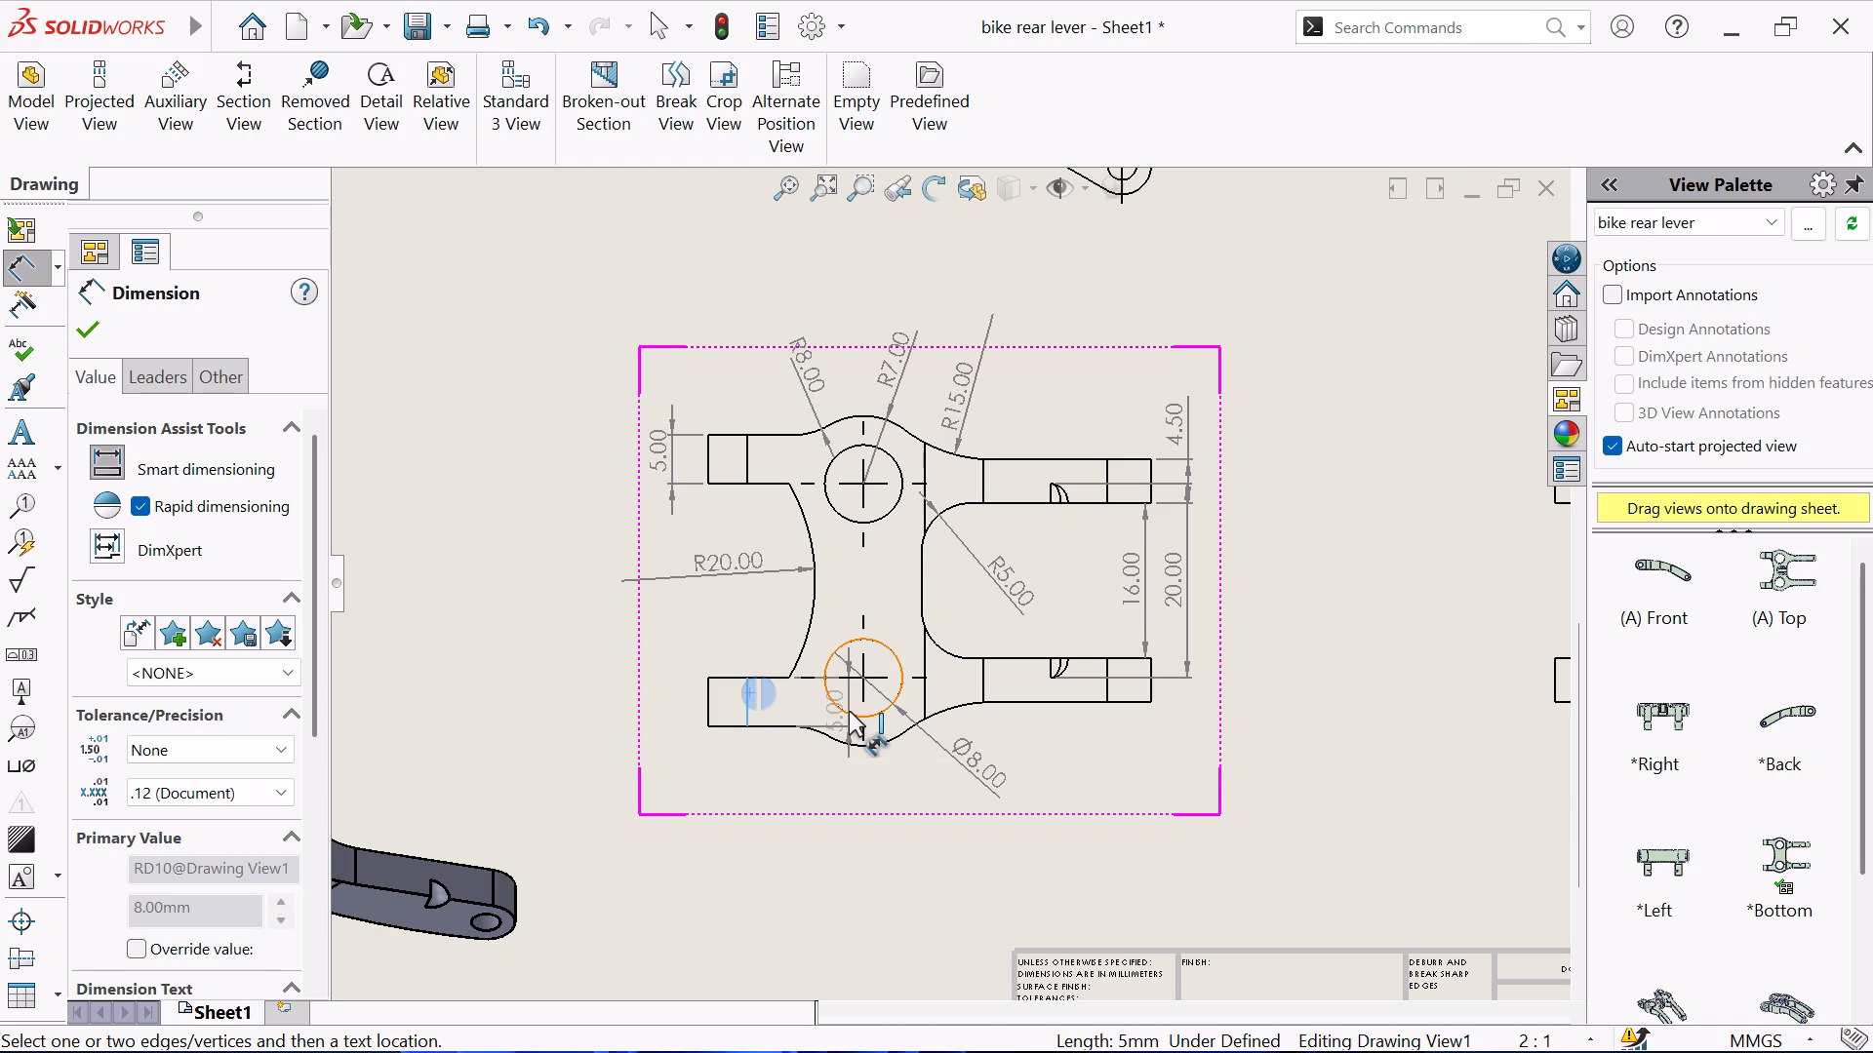
click(849, 711)
click(804, 799)
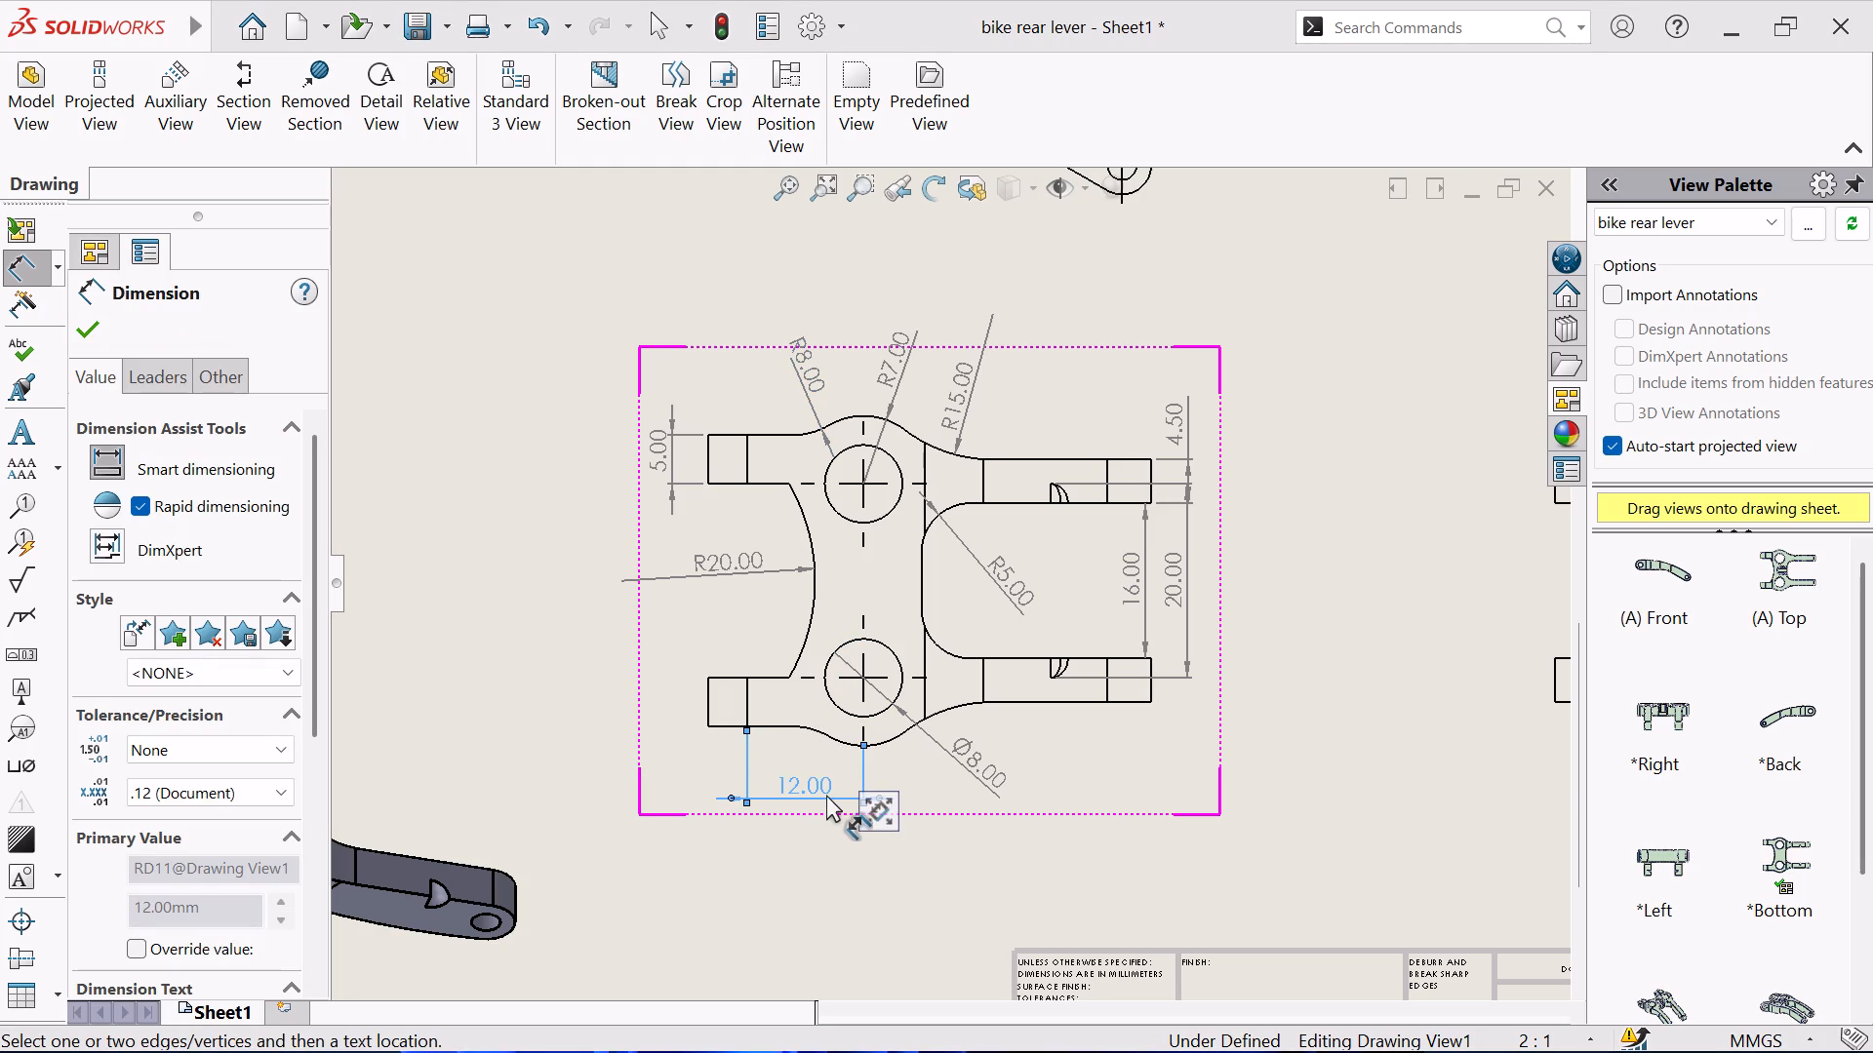
click(887, 711)
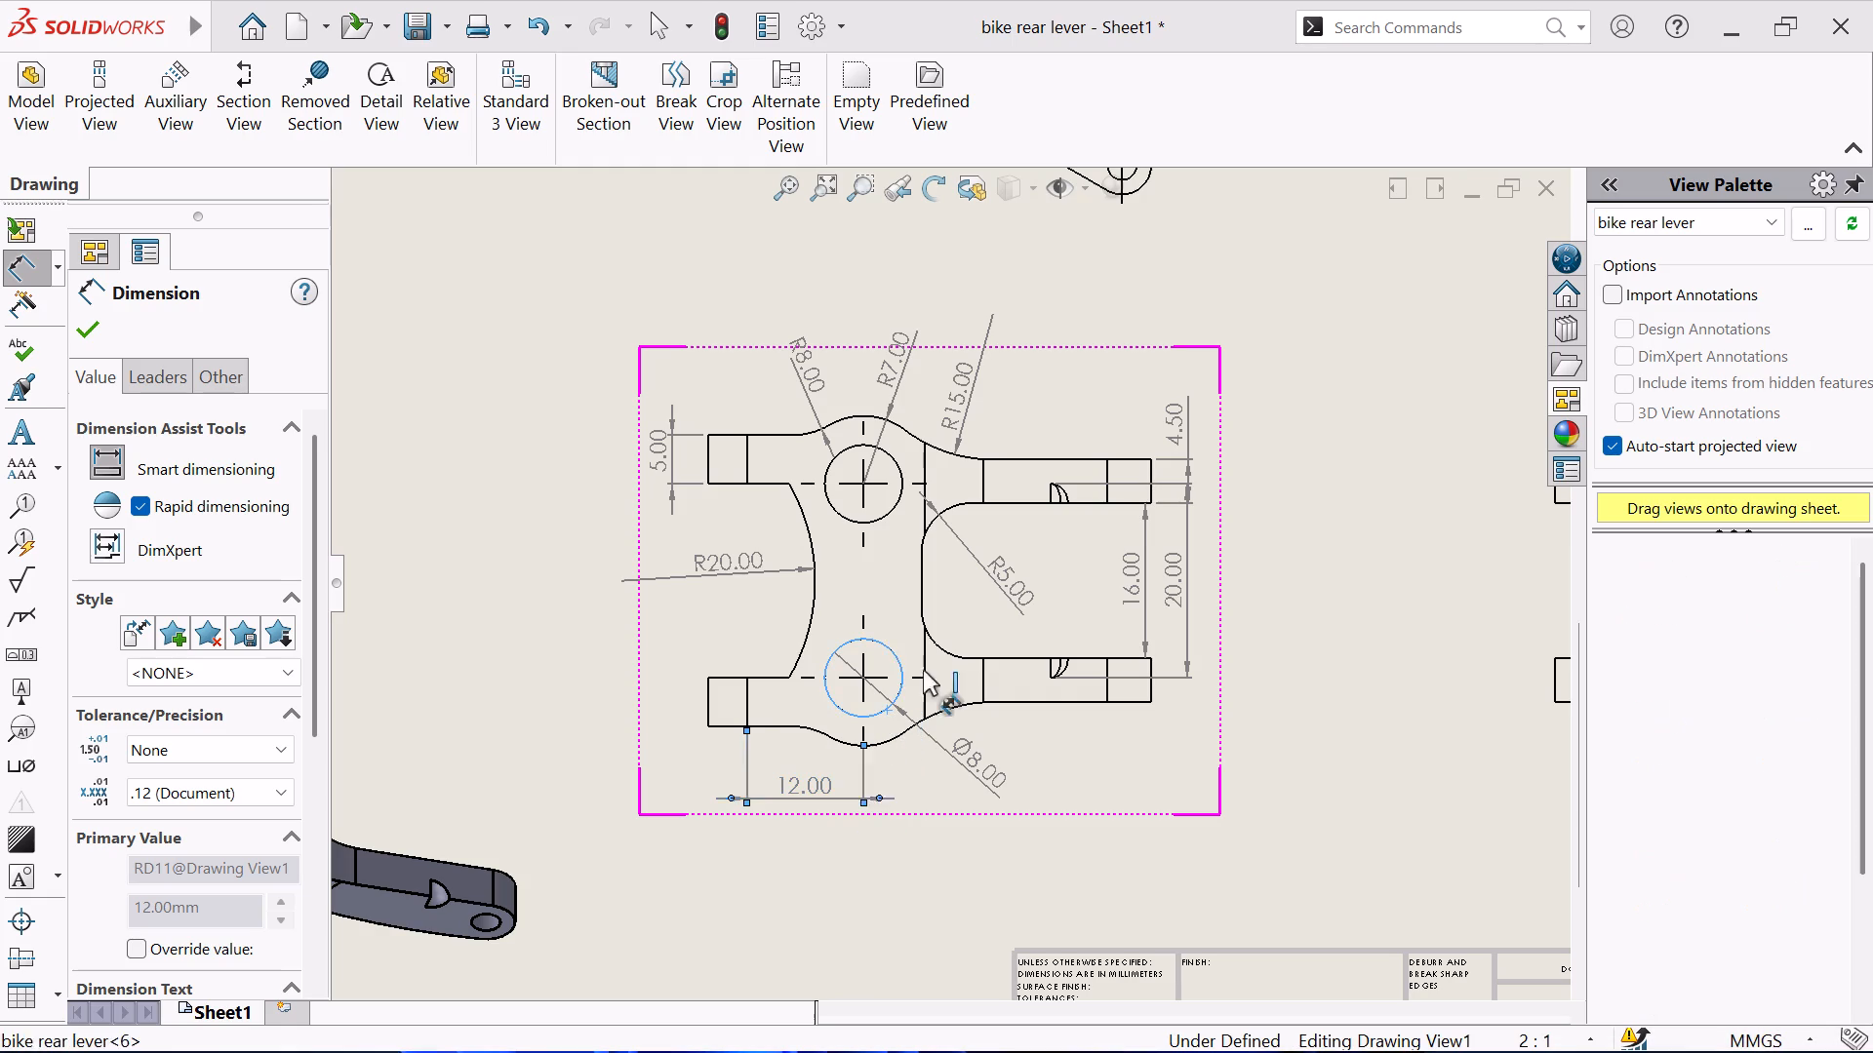
click(924, 561)
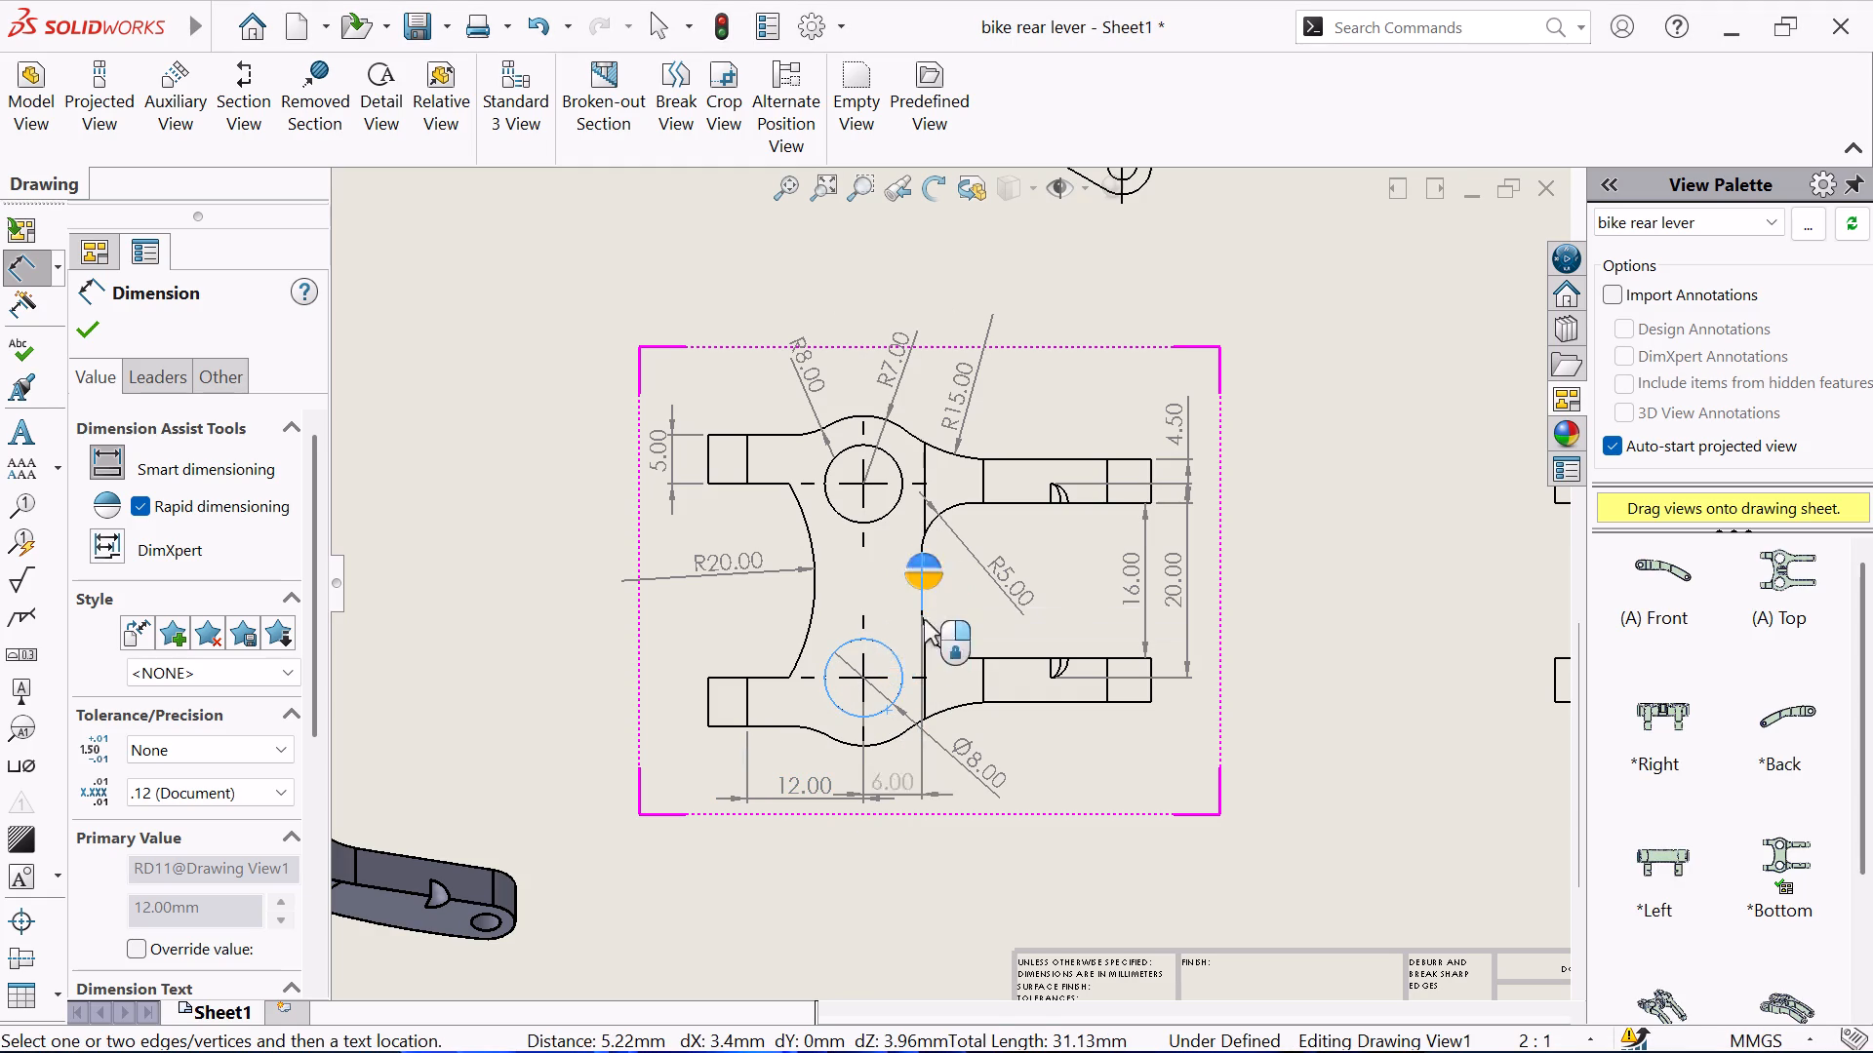
click(916, 786)
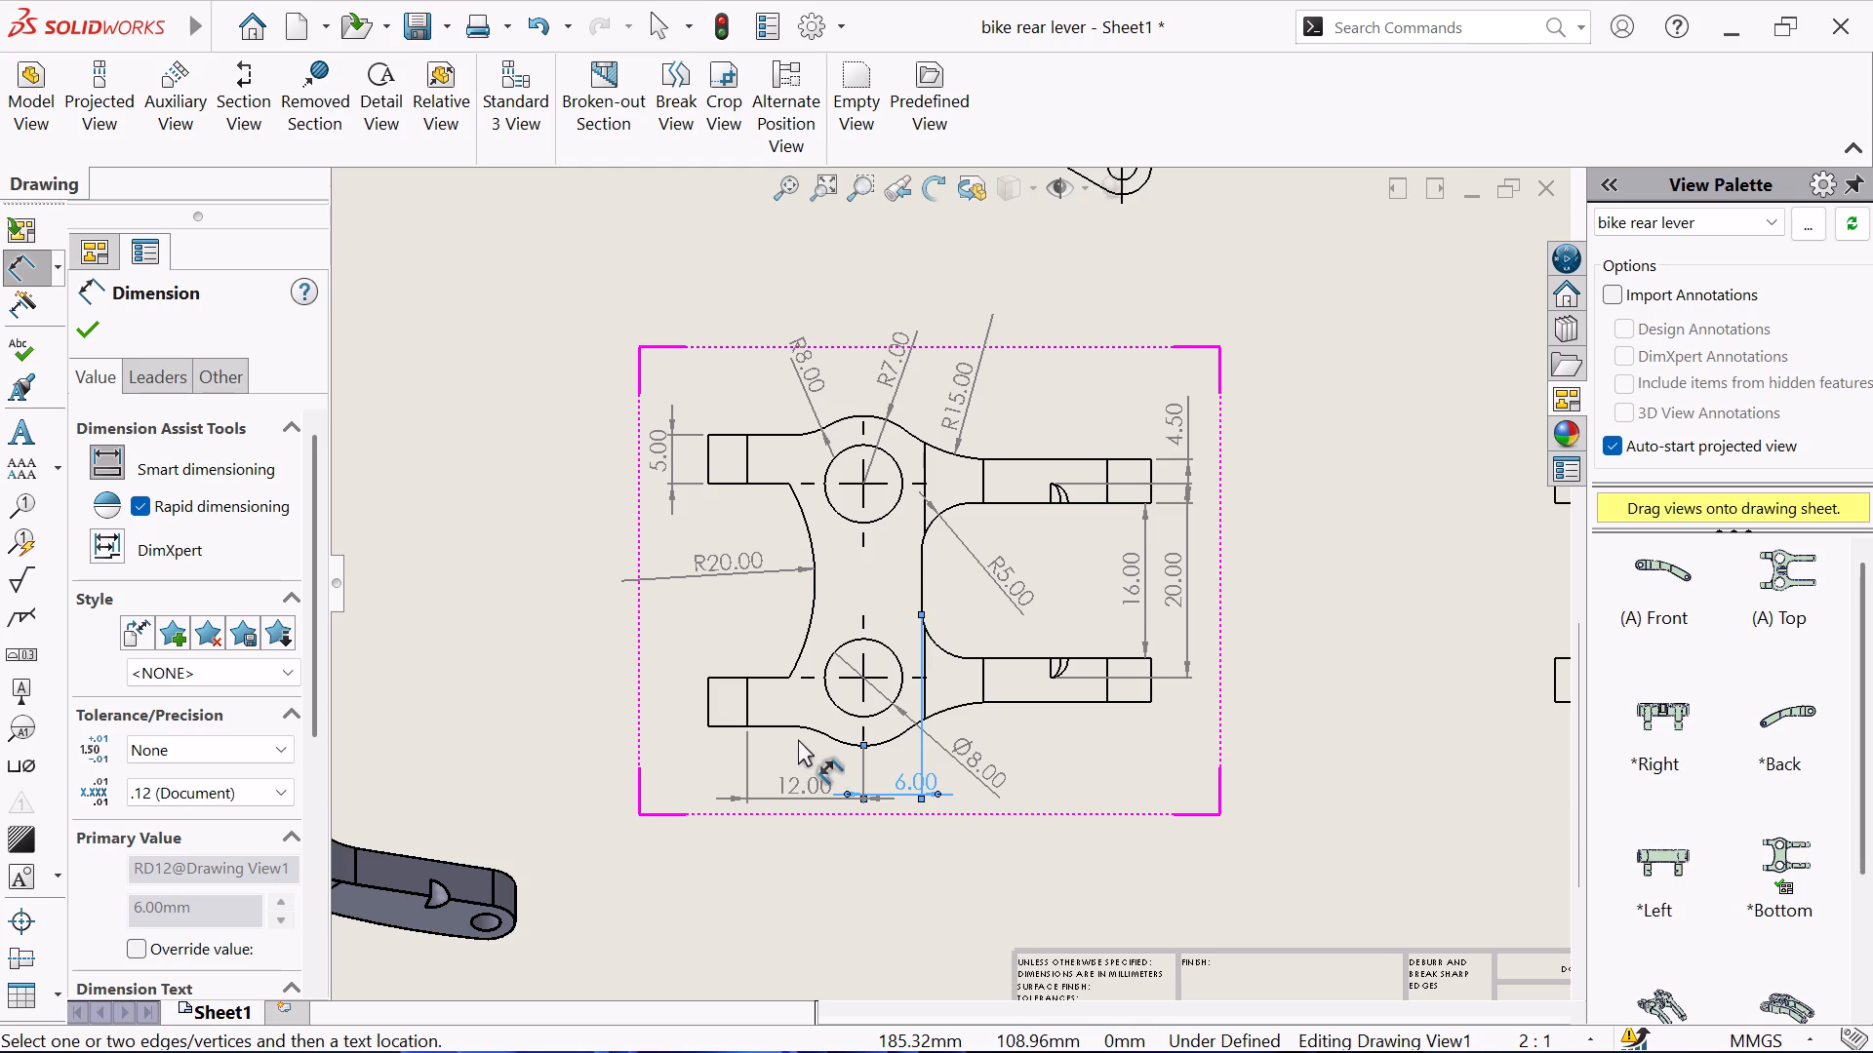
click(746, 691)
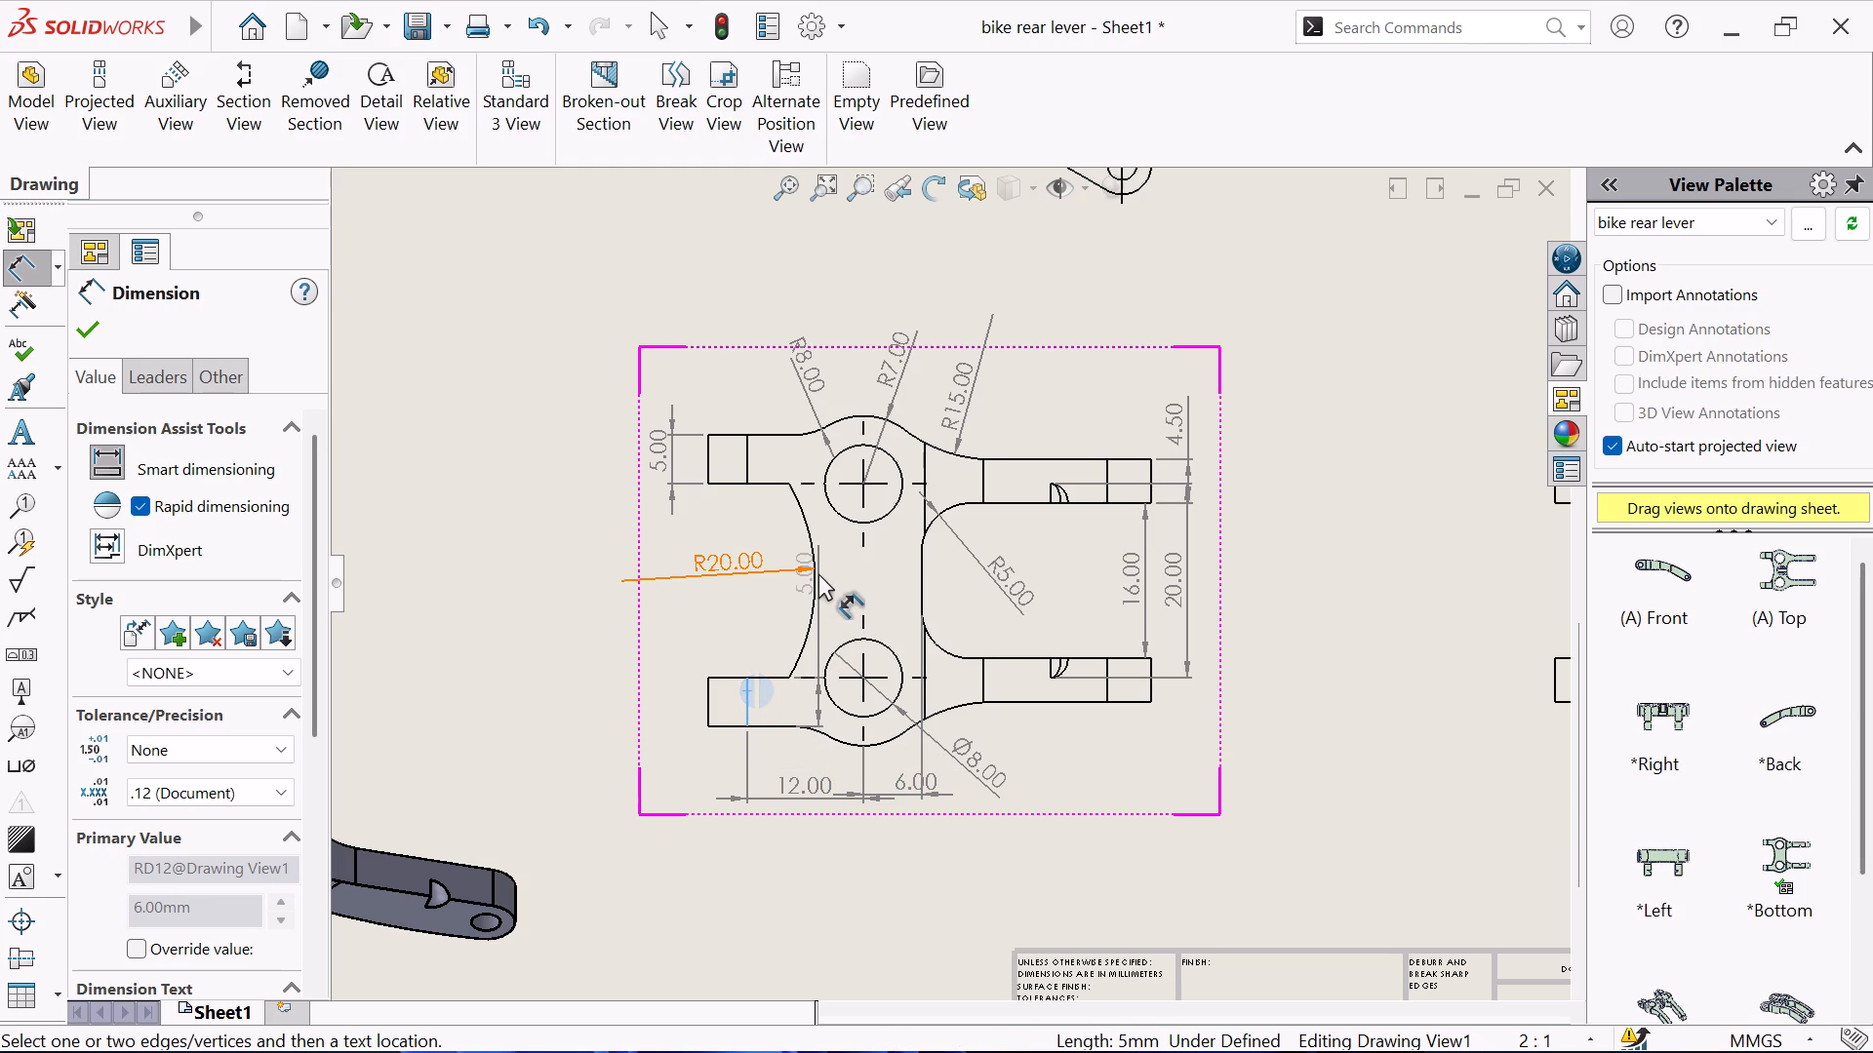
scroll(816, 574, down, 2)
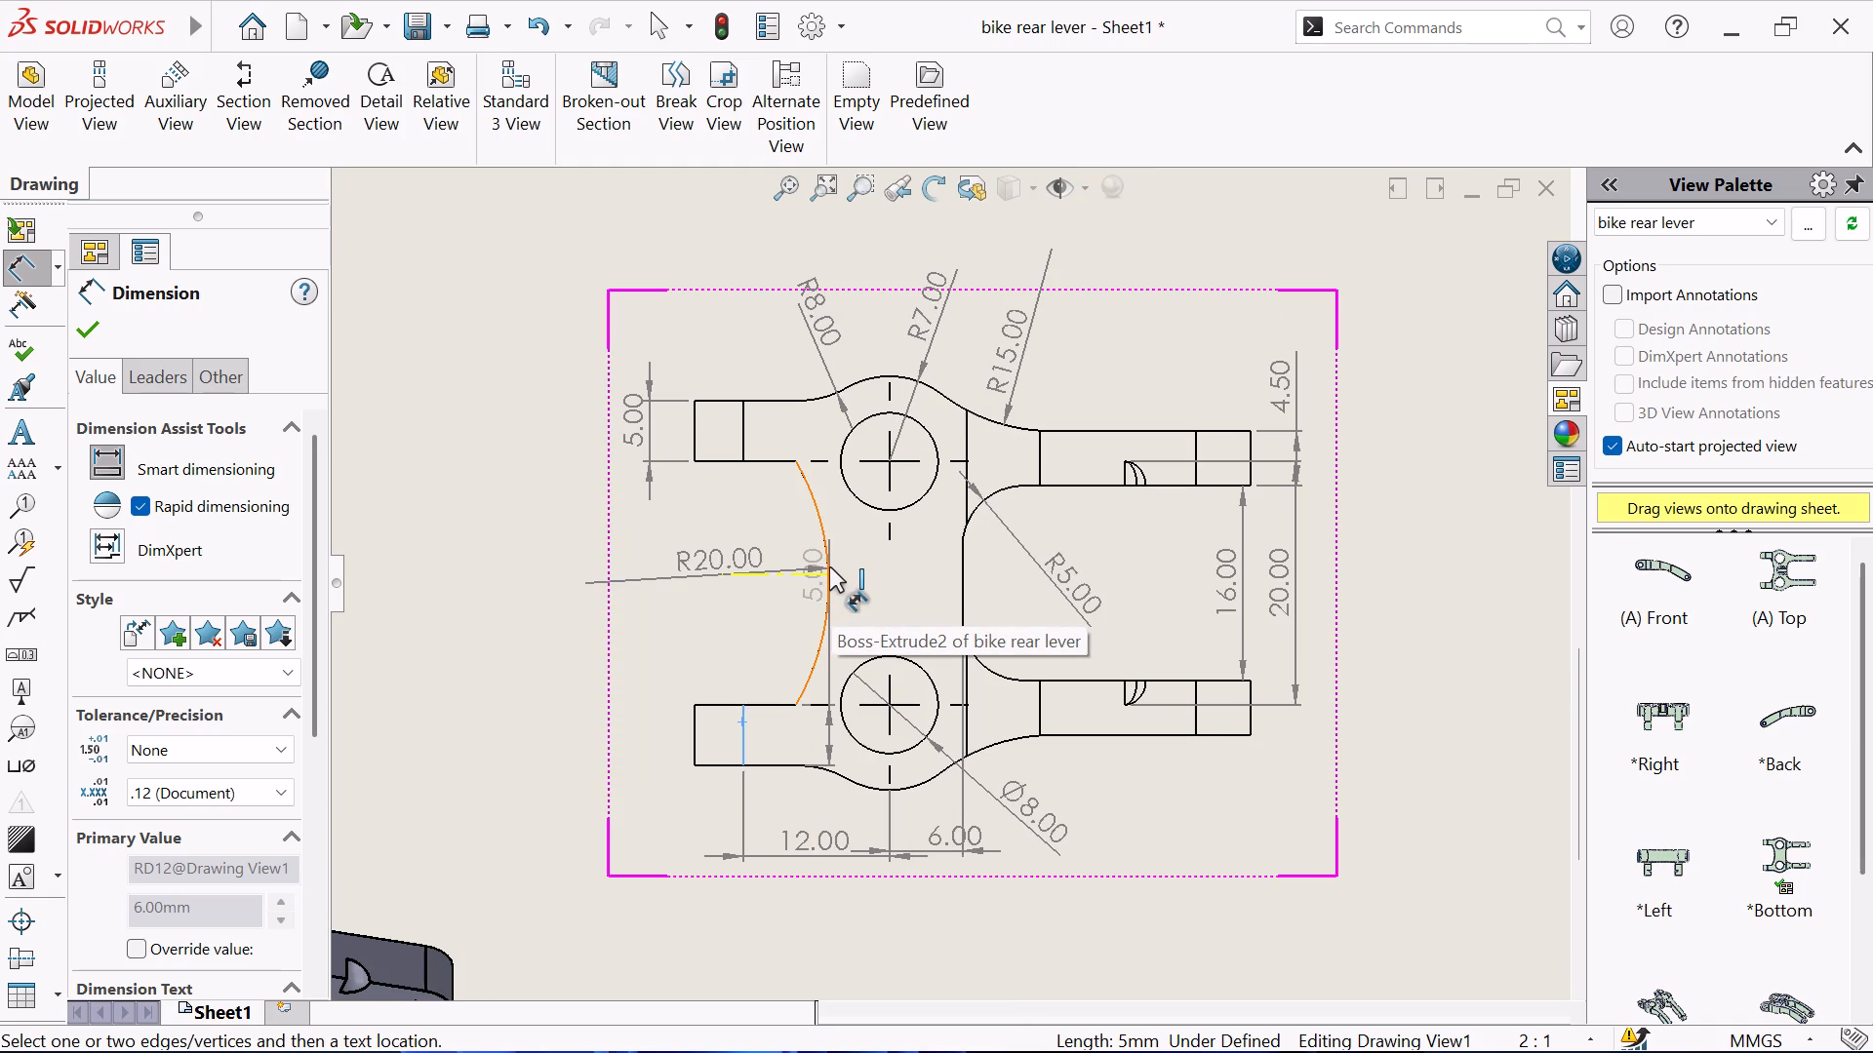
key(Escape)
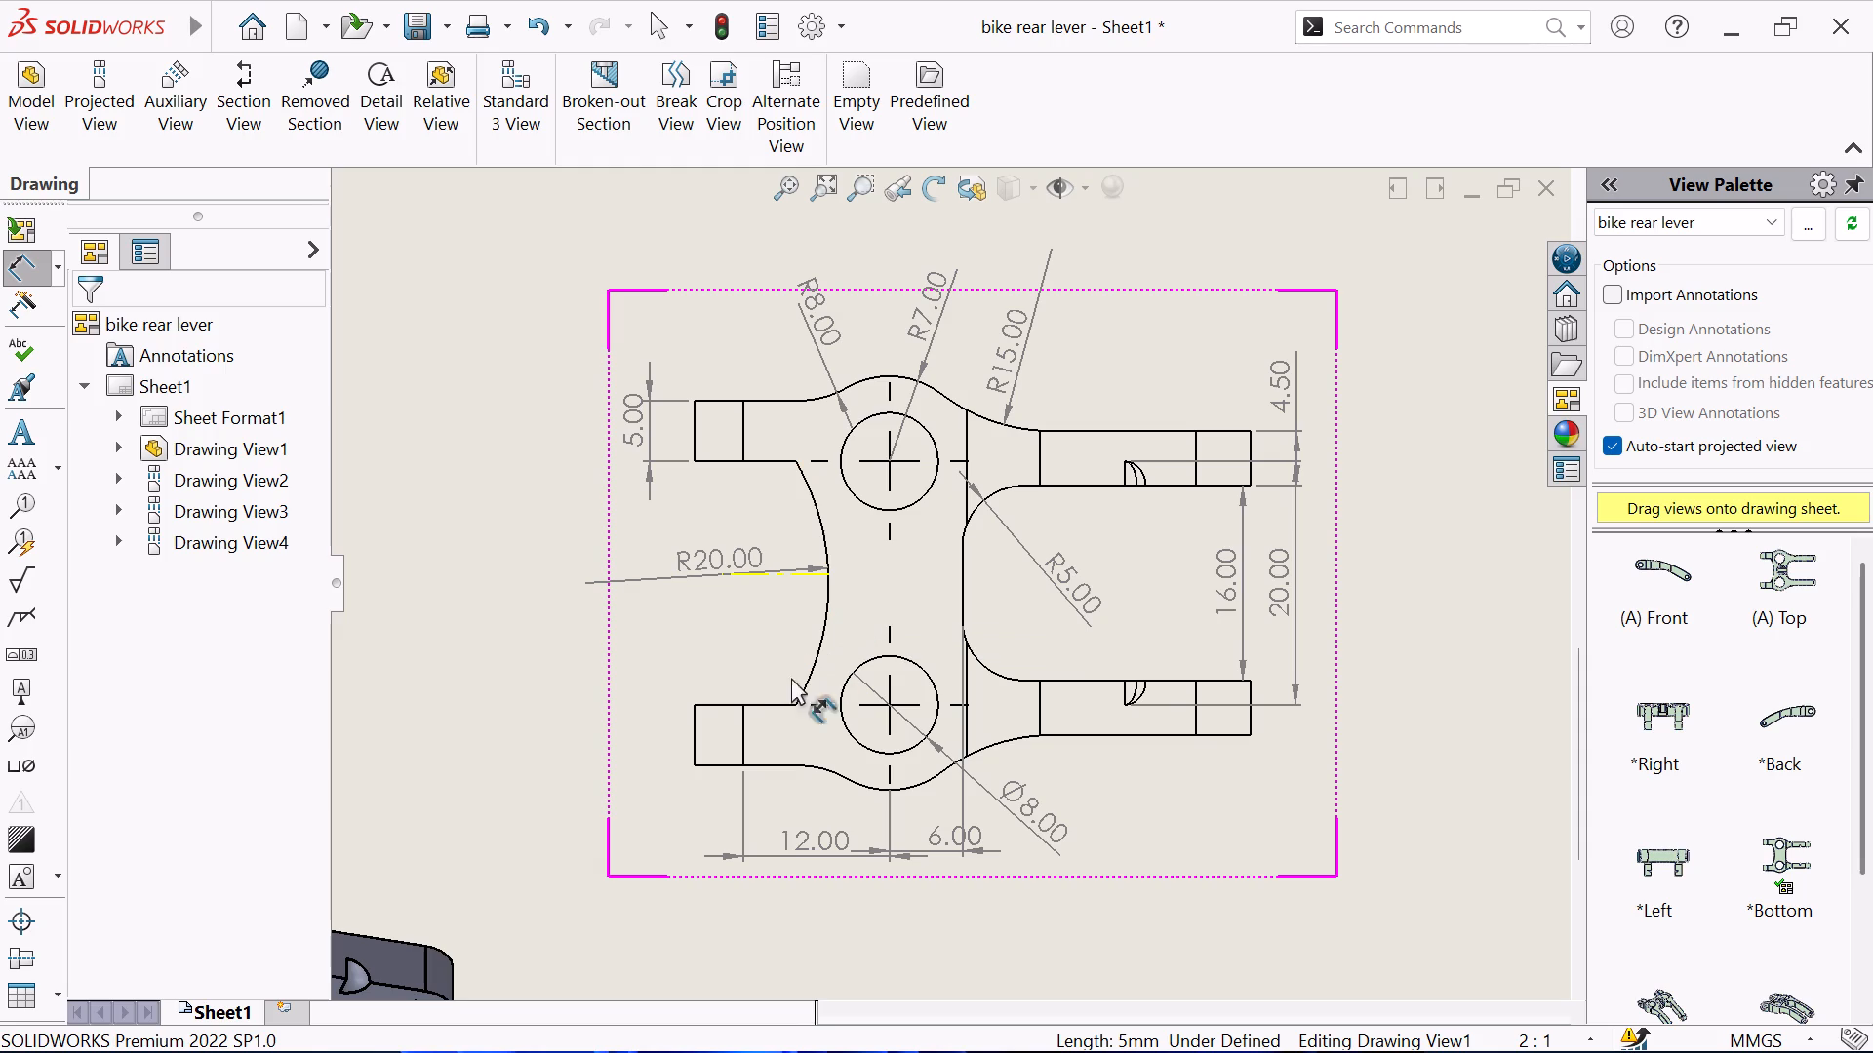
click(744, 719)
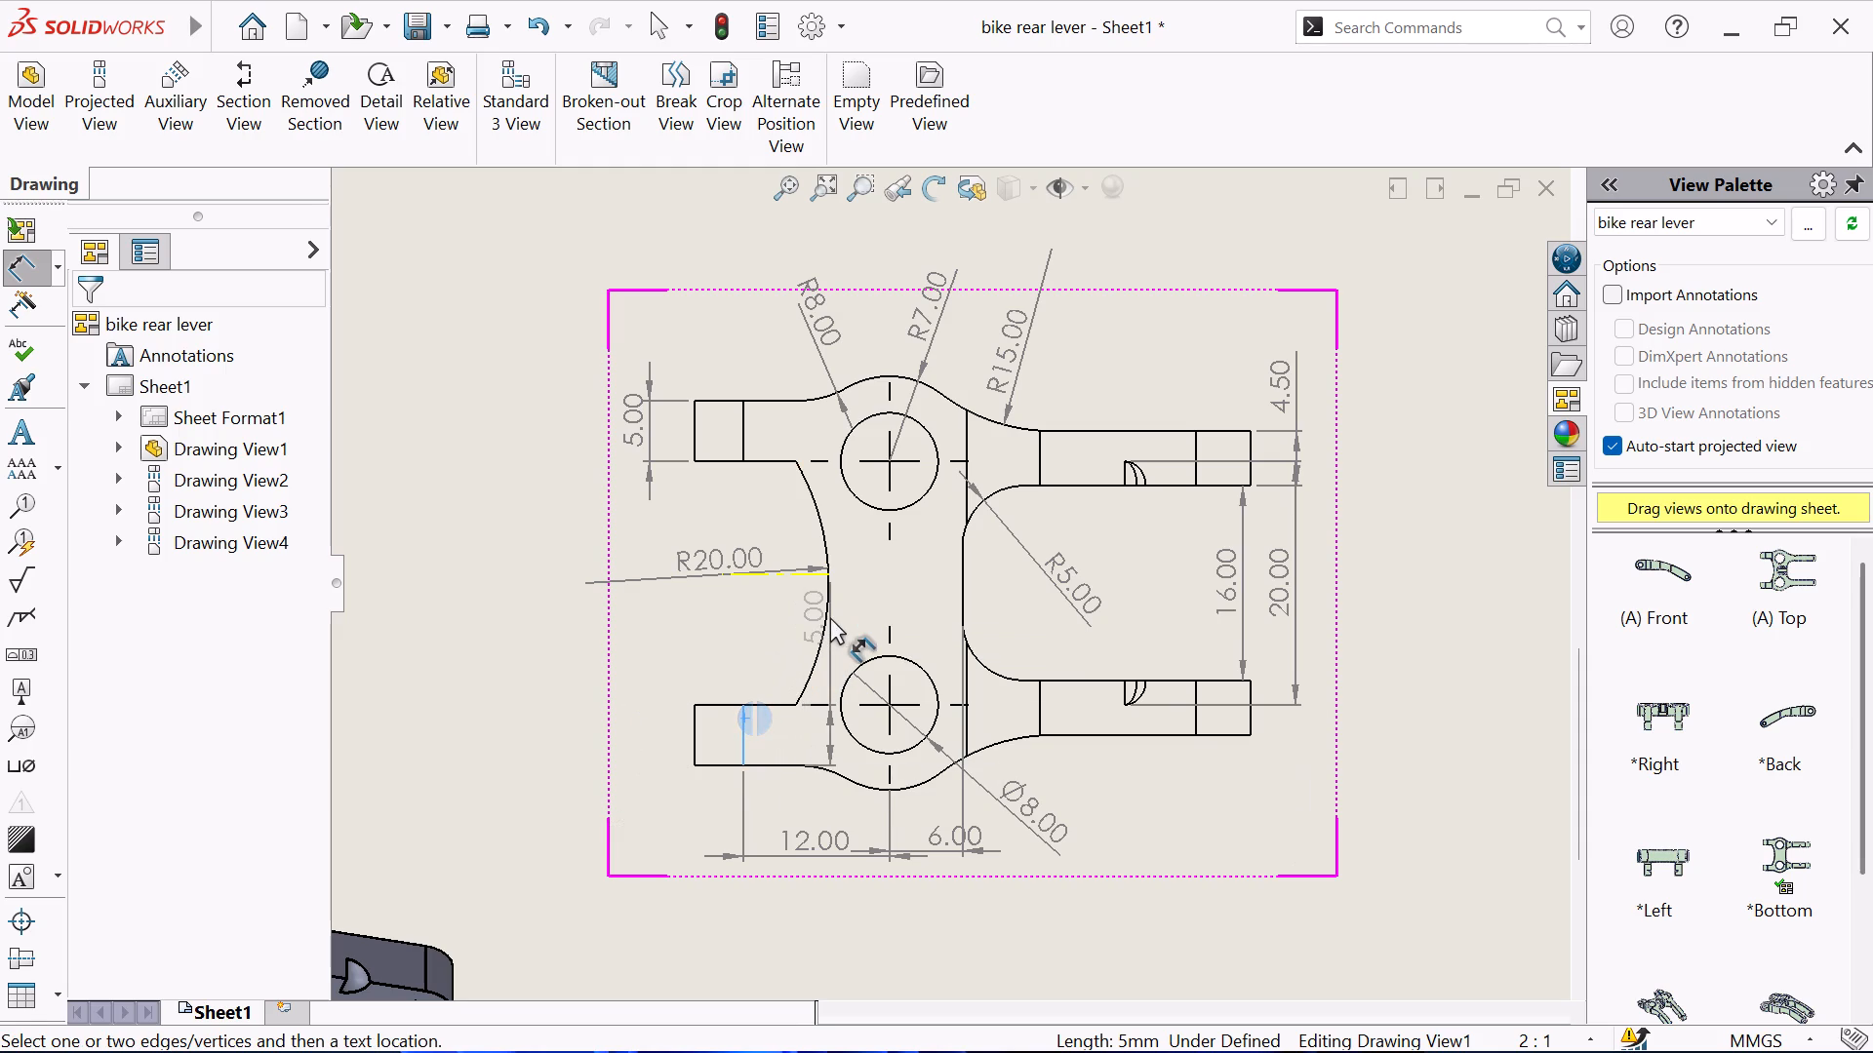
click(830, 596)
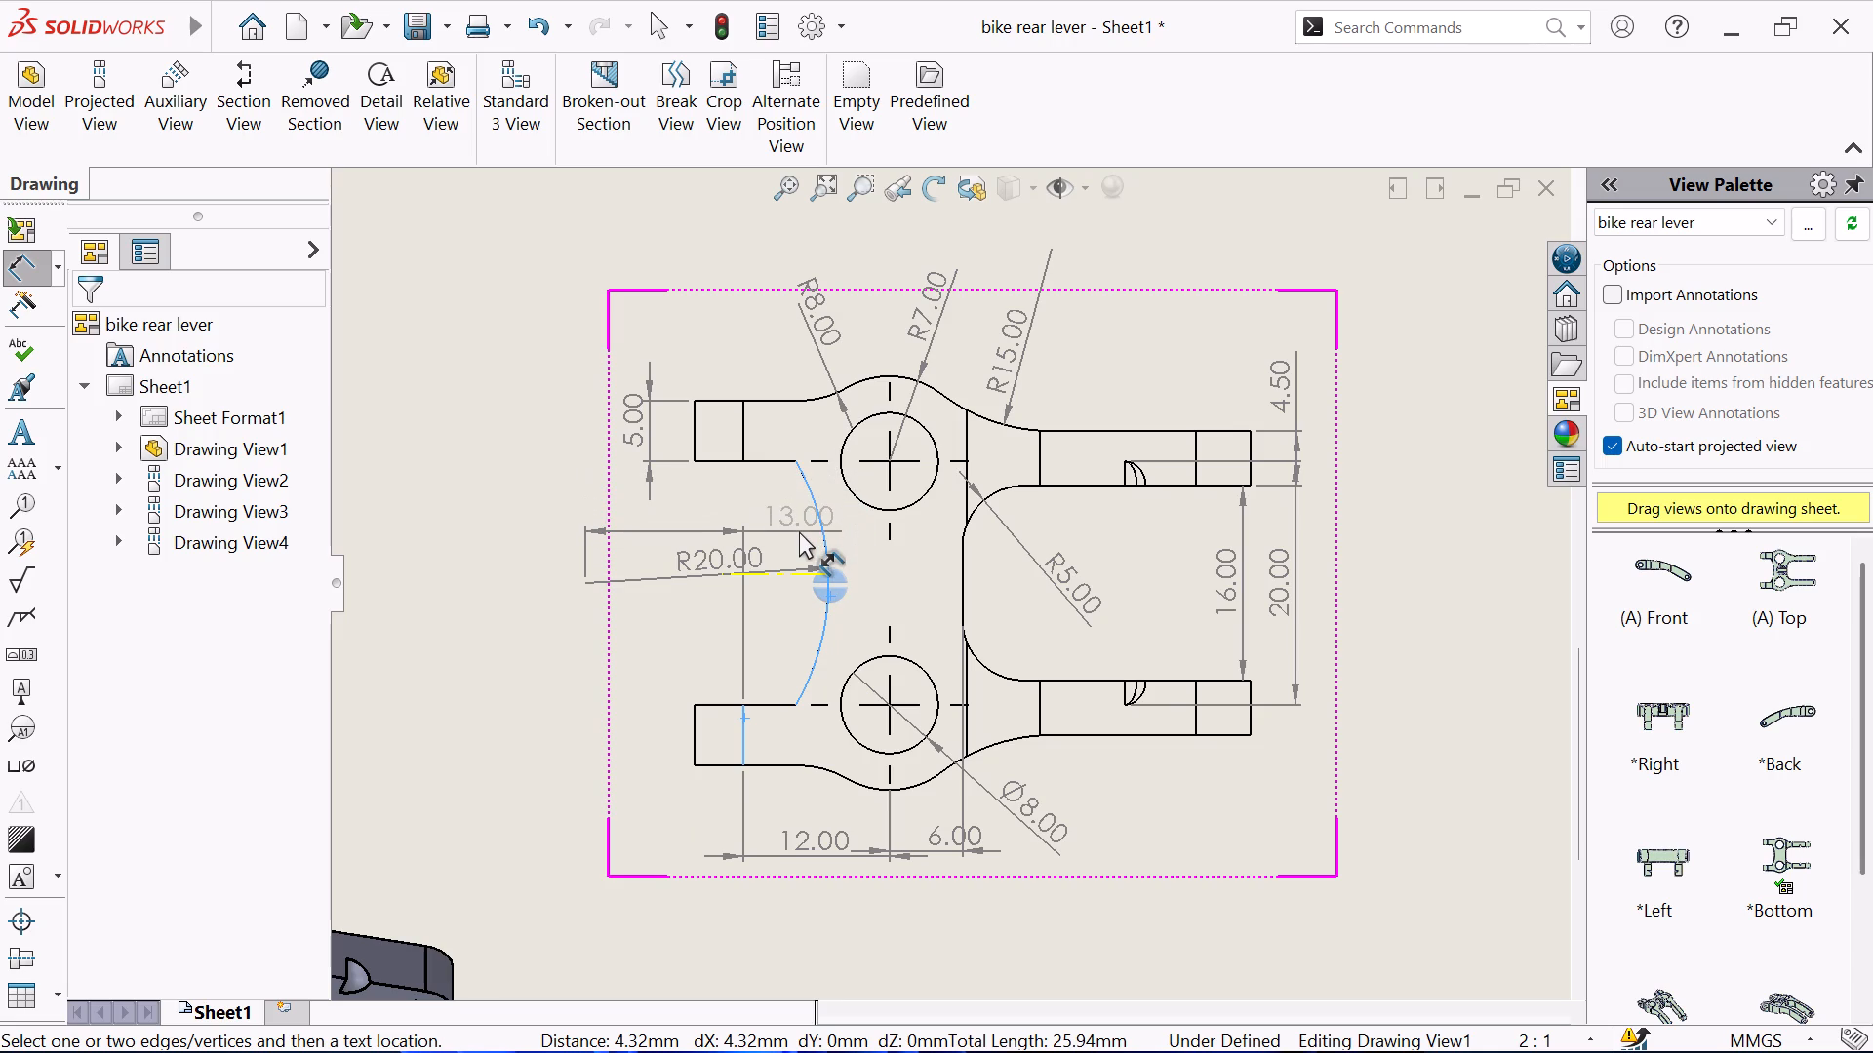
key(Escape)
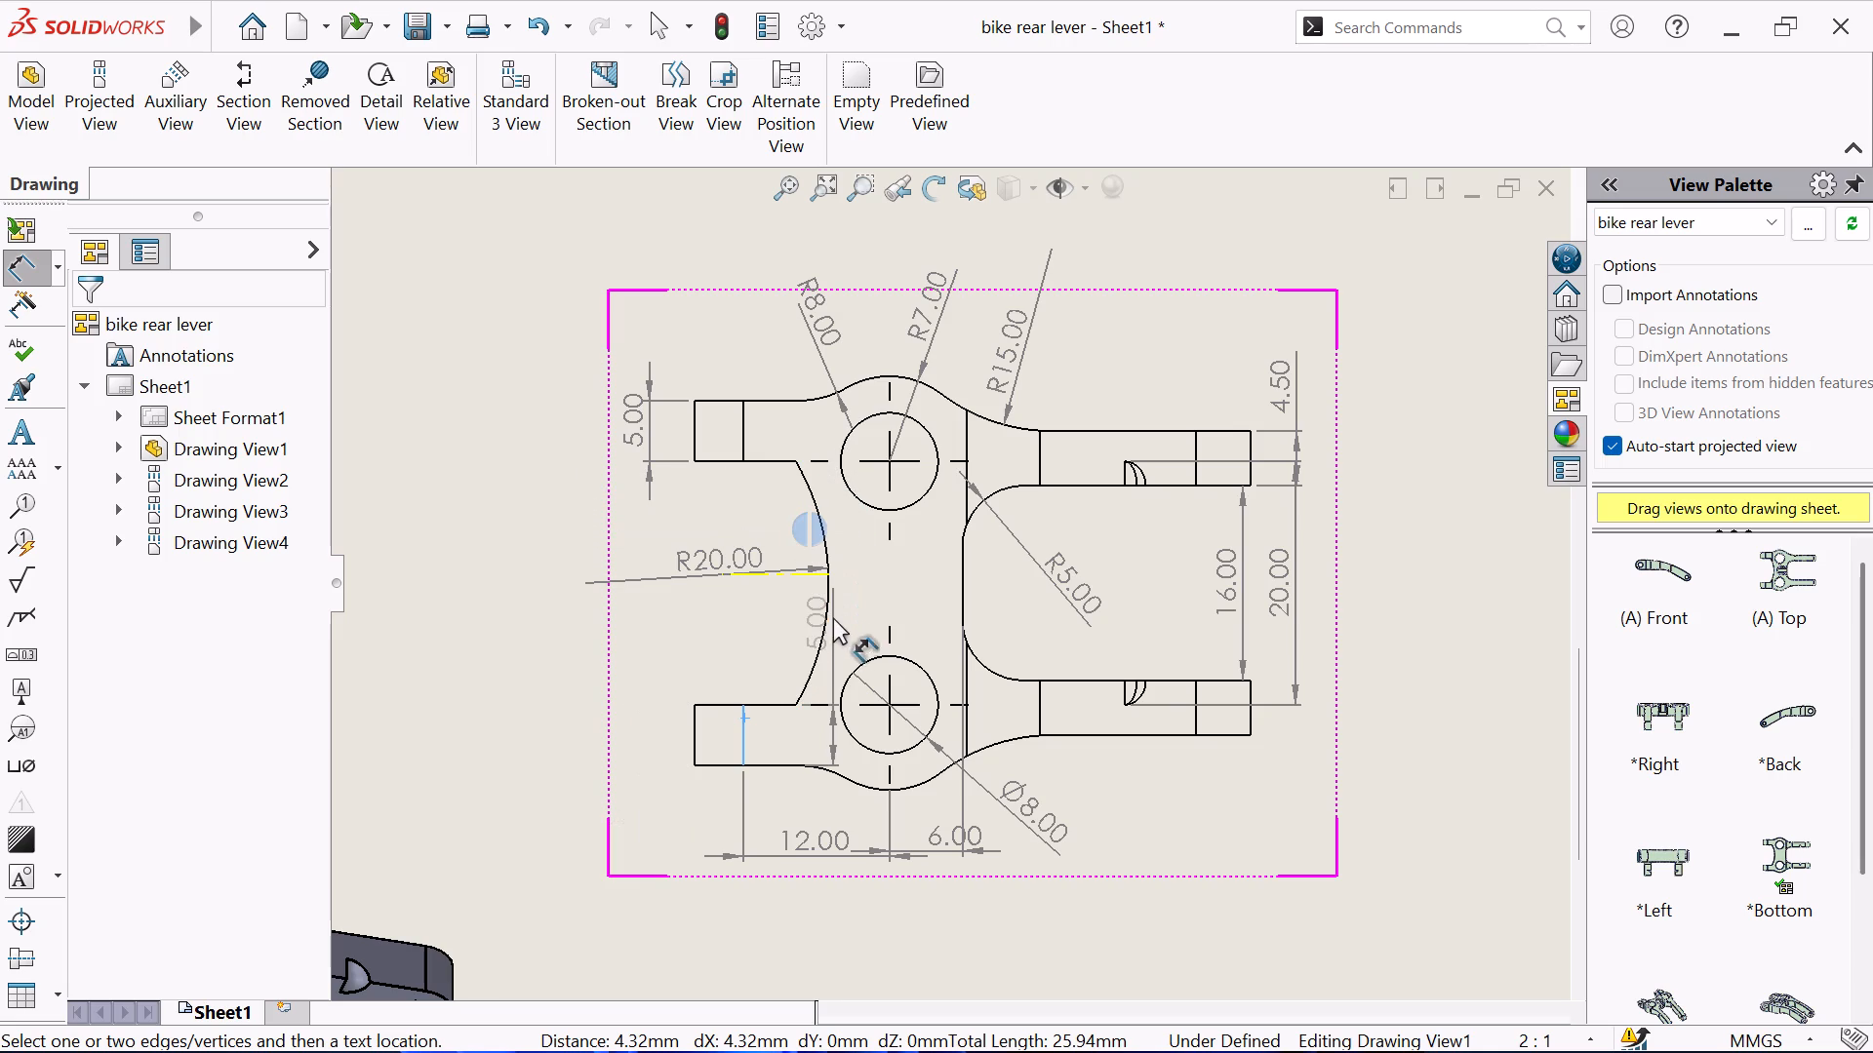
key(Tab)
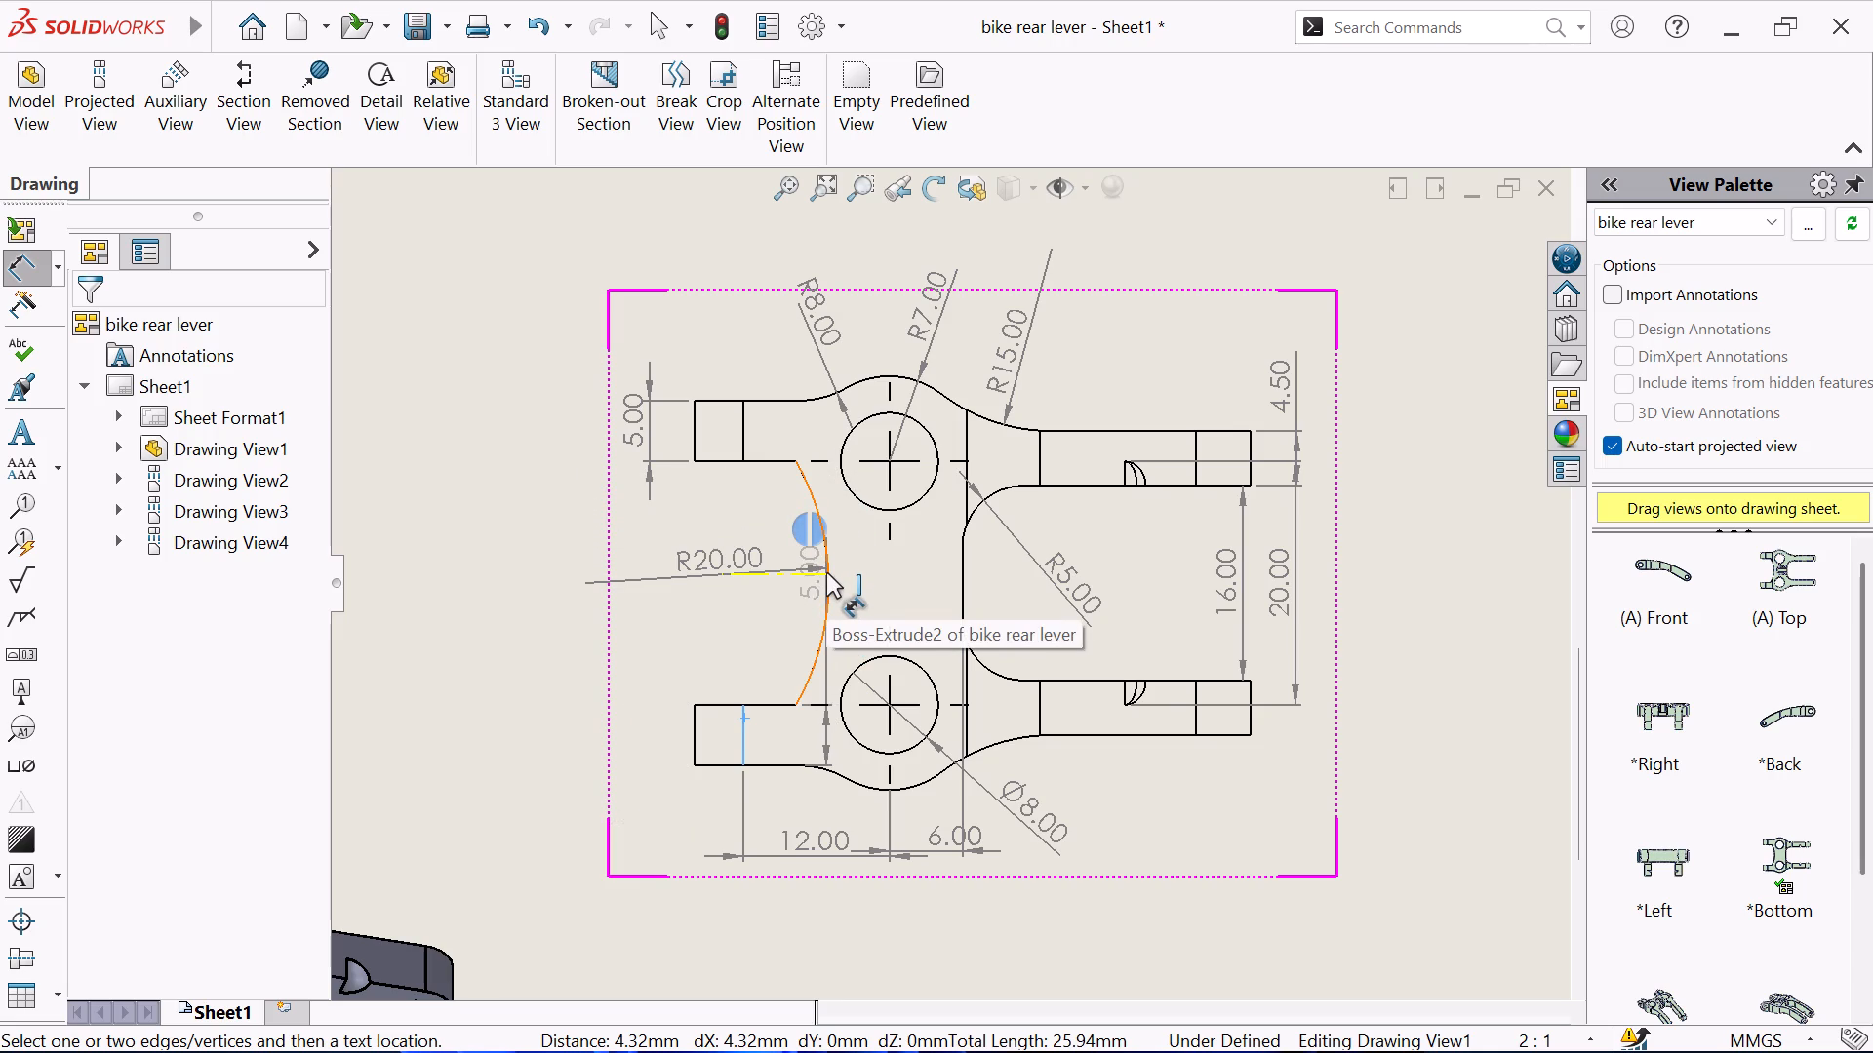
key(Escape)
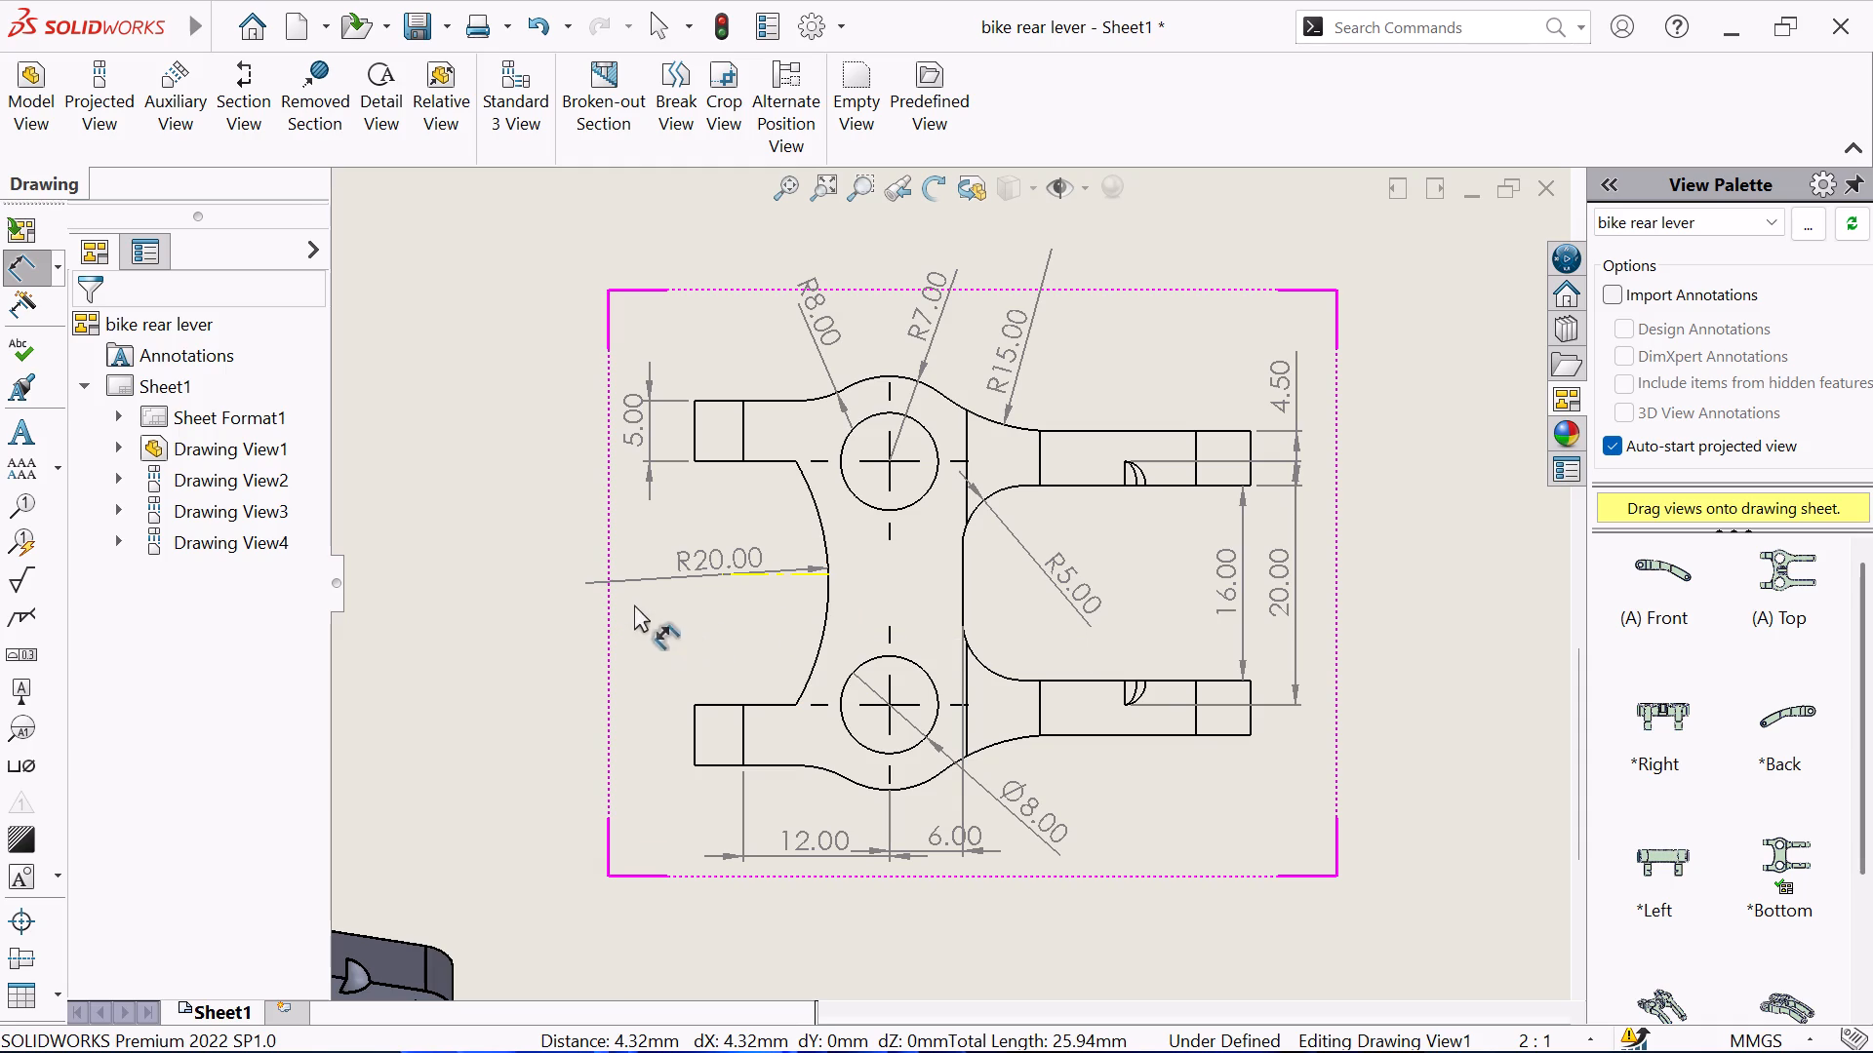
Dimension the vertical gap between the facing inner edges of the two short arms in the Bottom view.
click(713, 462)
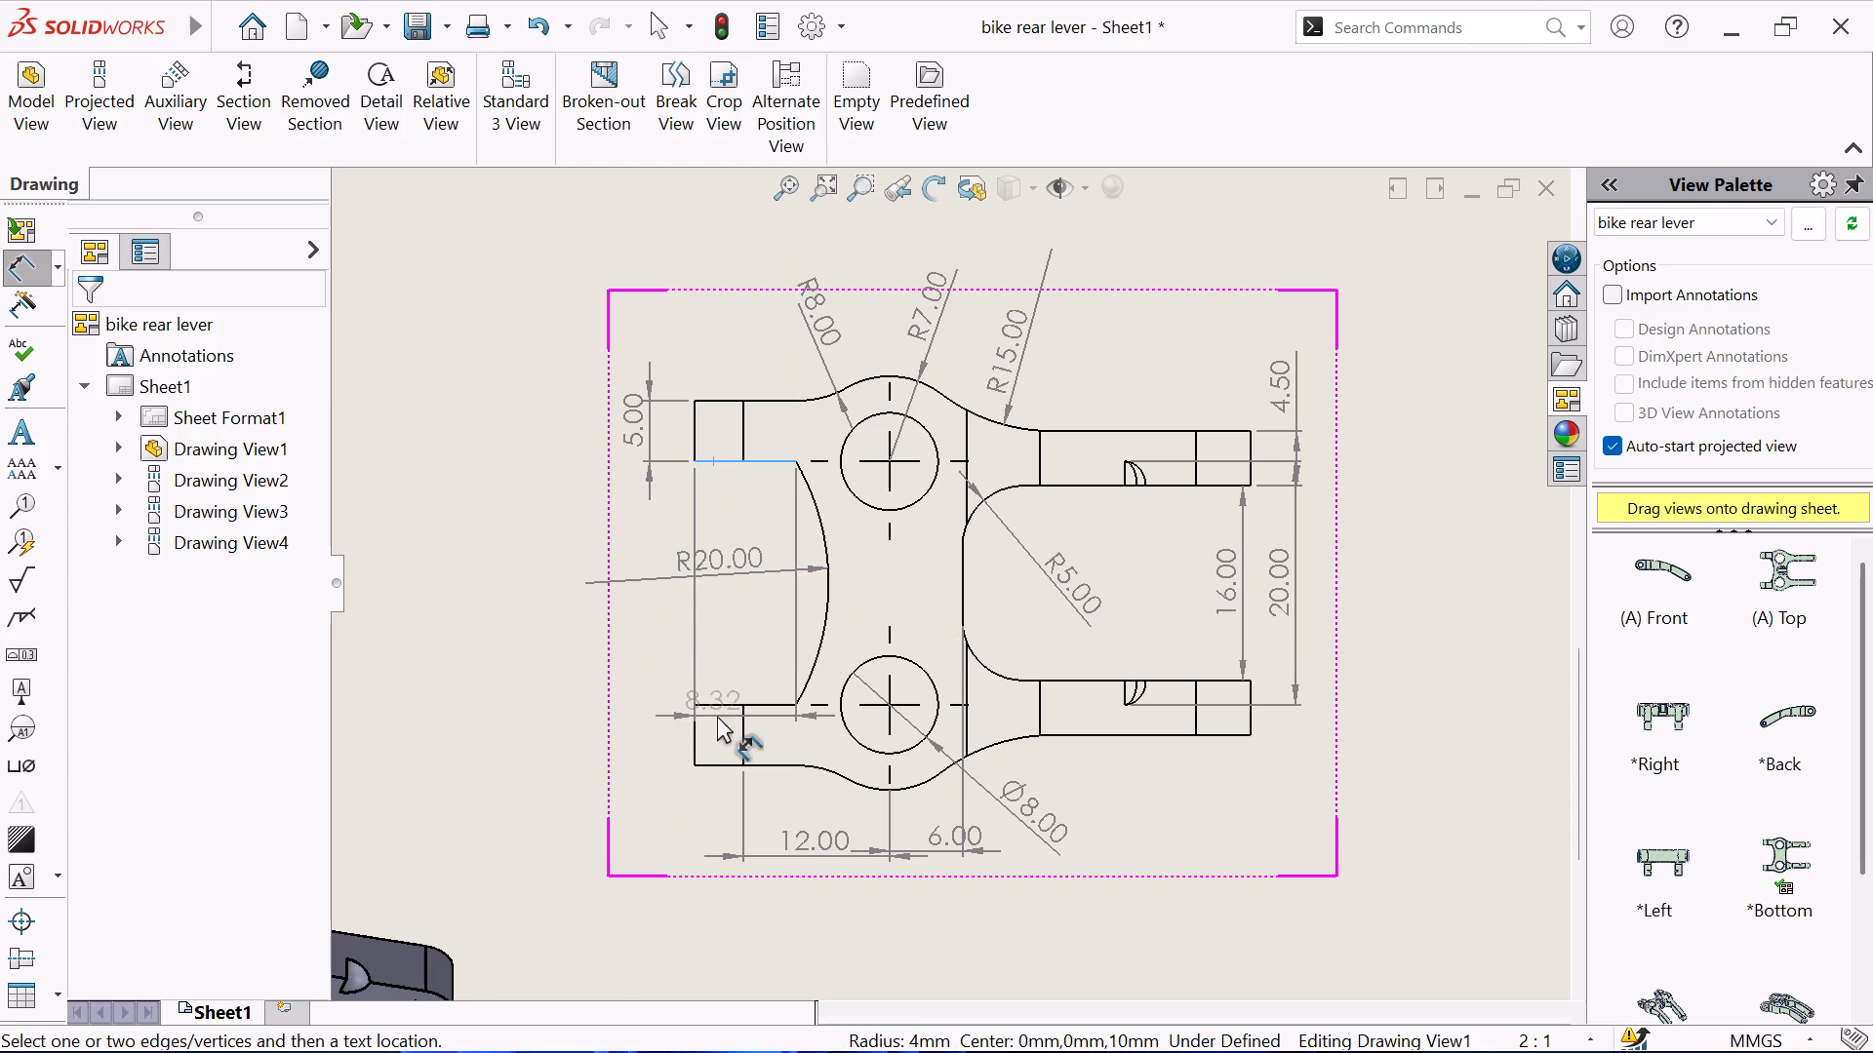
click(719, 706)
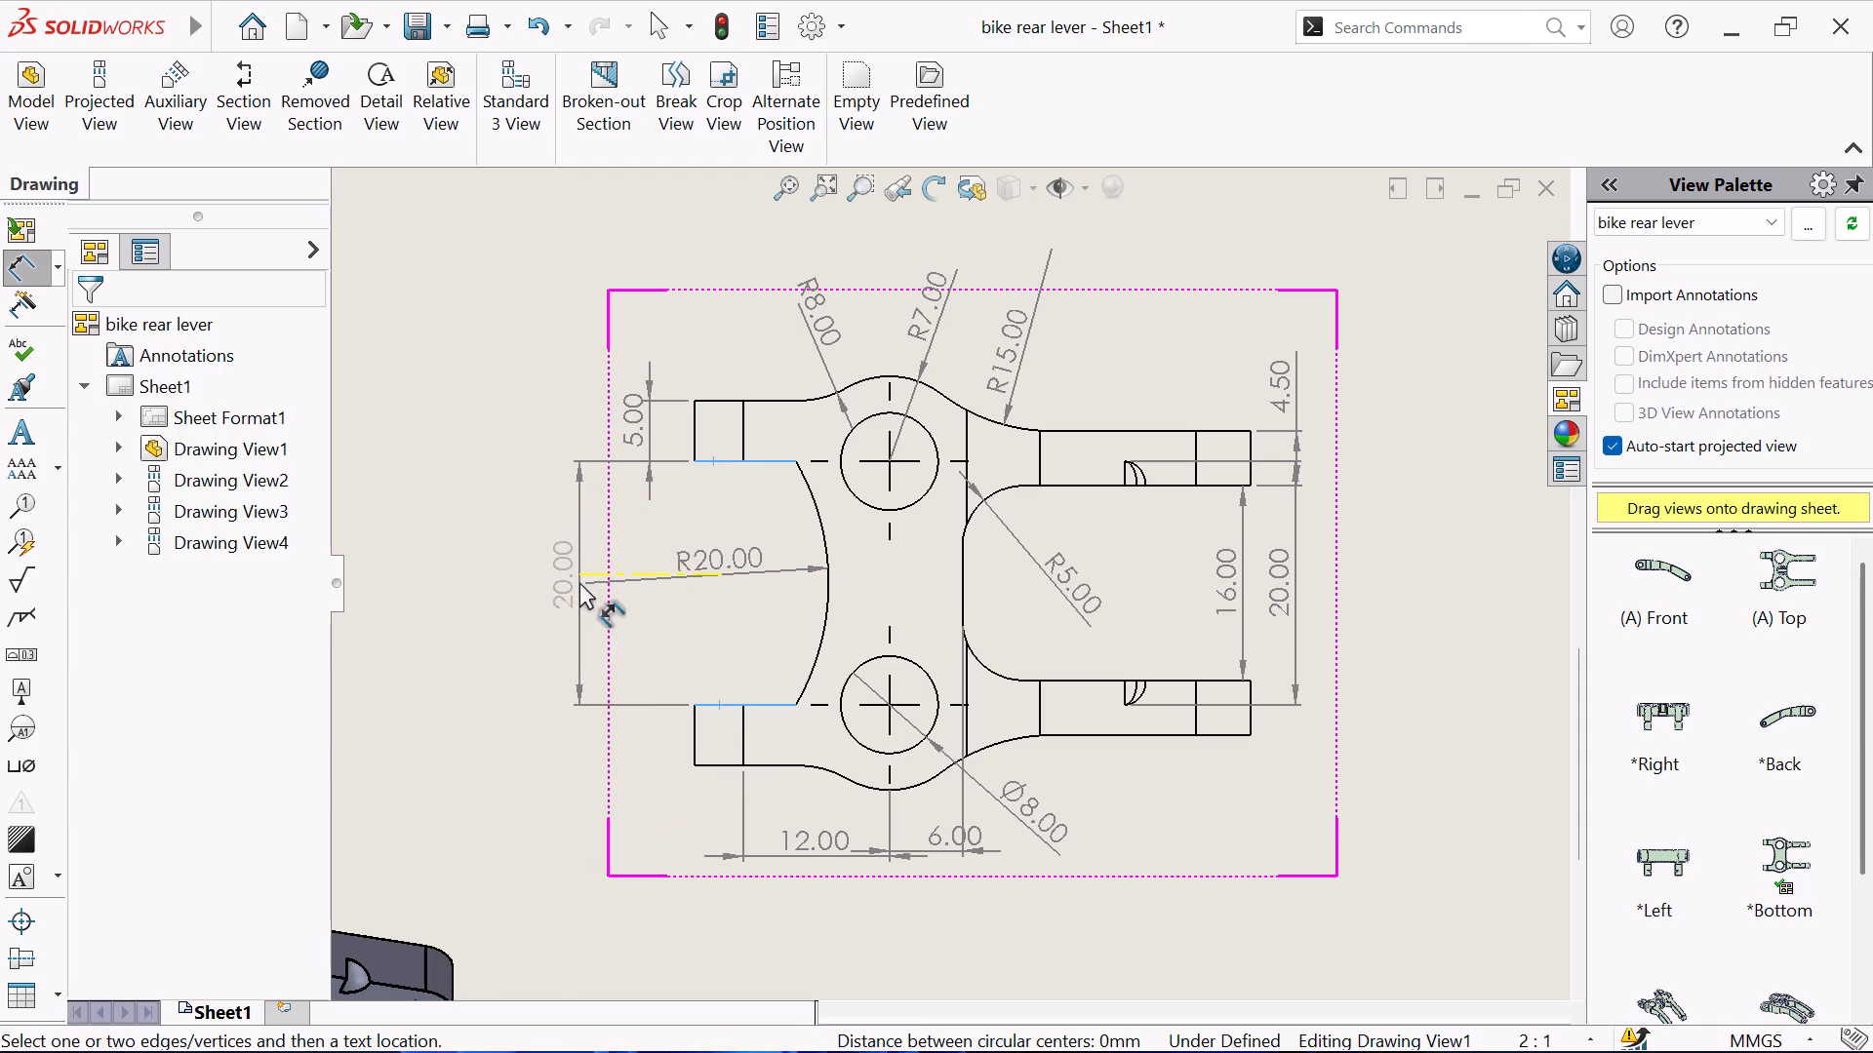
click(579, 582)
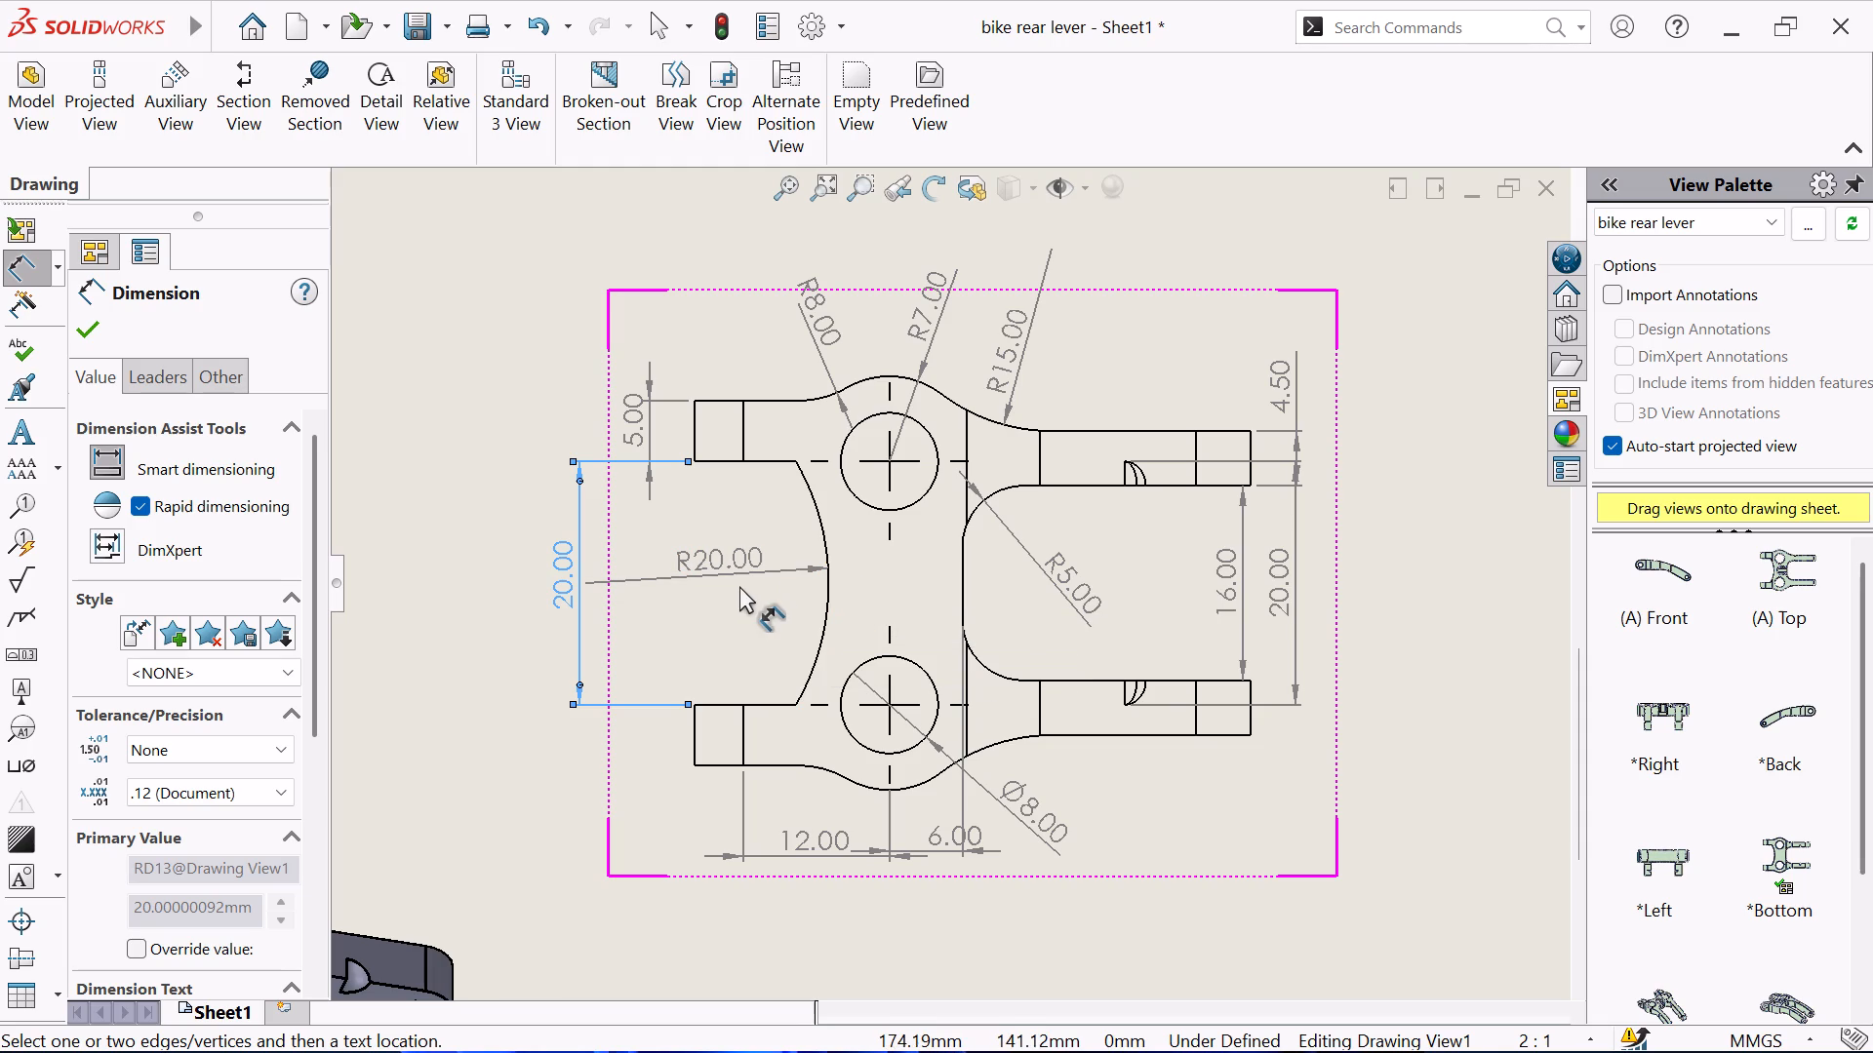
Dimension the radius of the rounded short-arm end and the diameter of its hole in the curved side view.
scroll(984, 671, up, 3)
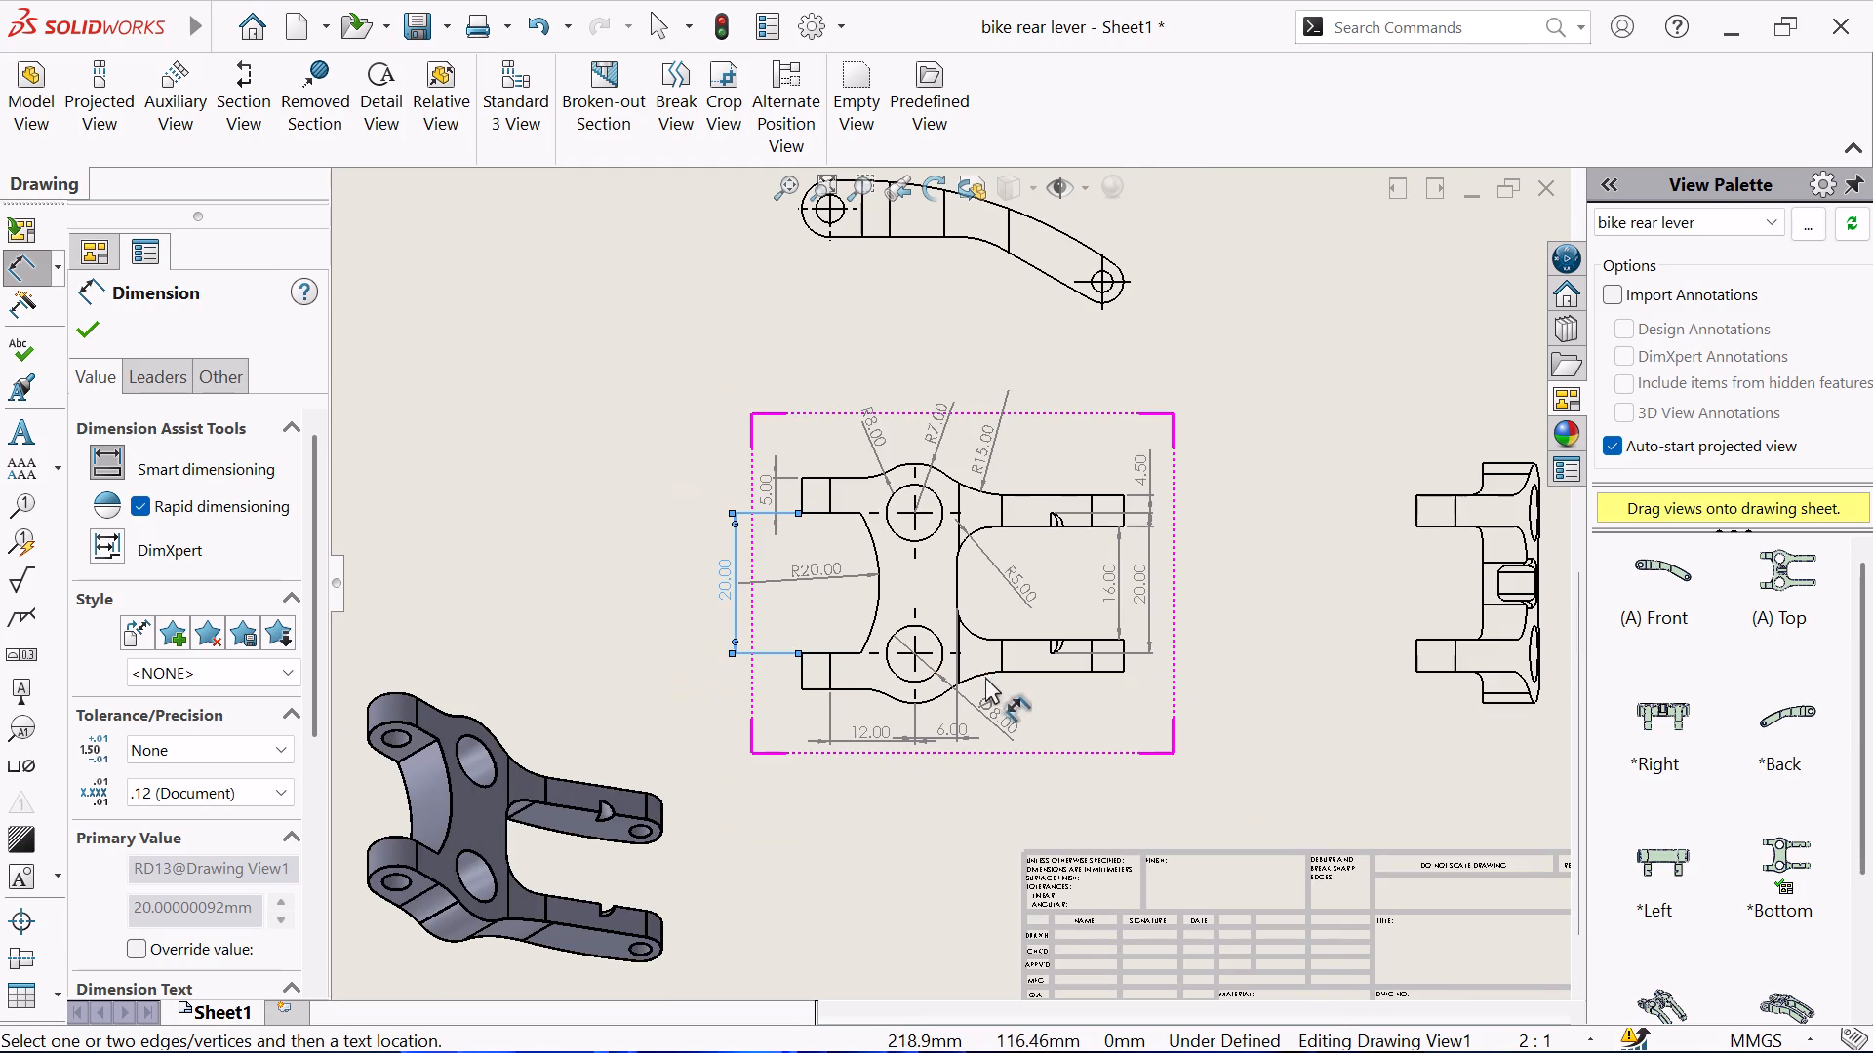
scroll(988, 420, up, 2)
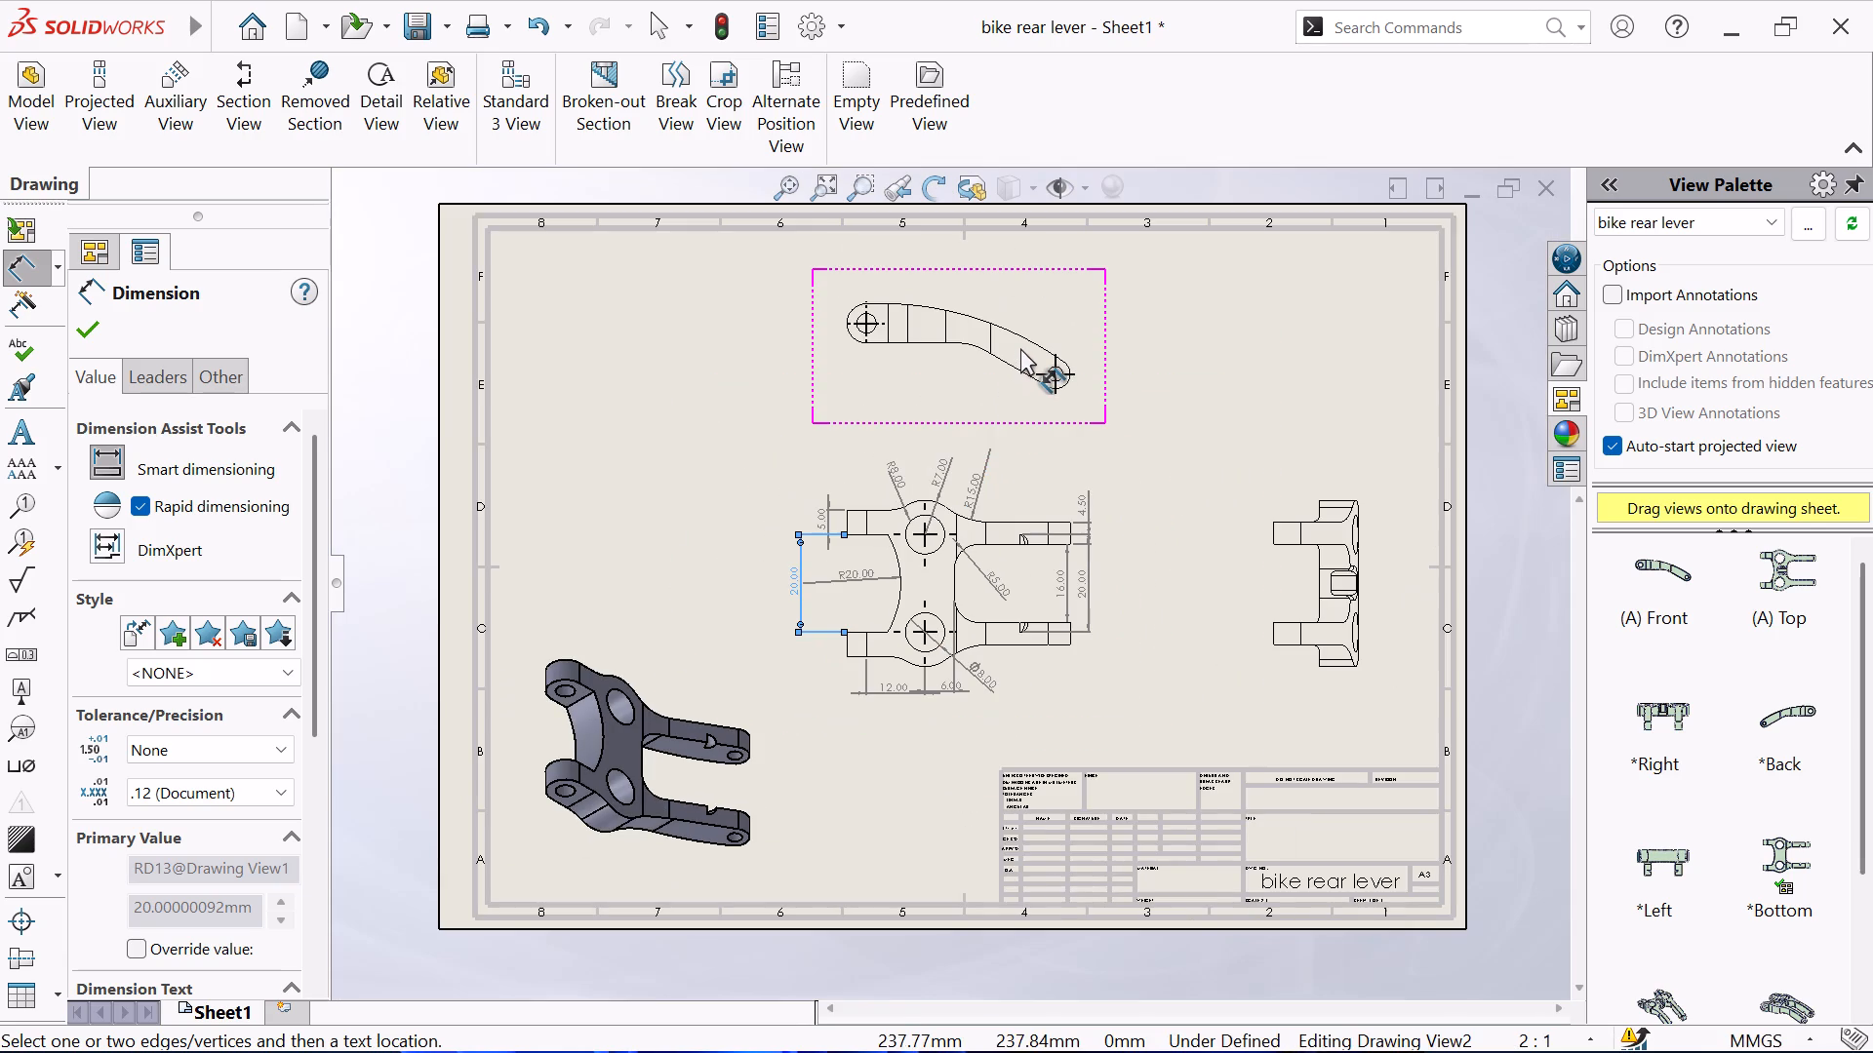
scroll(1010, 294, down, 2)
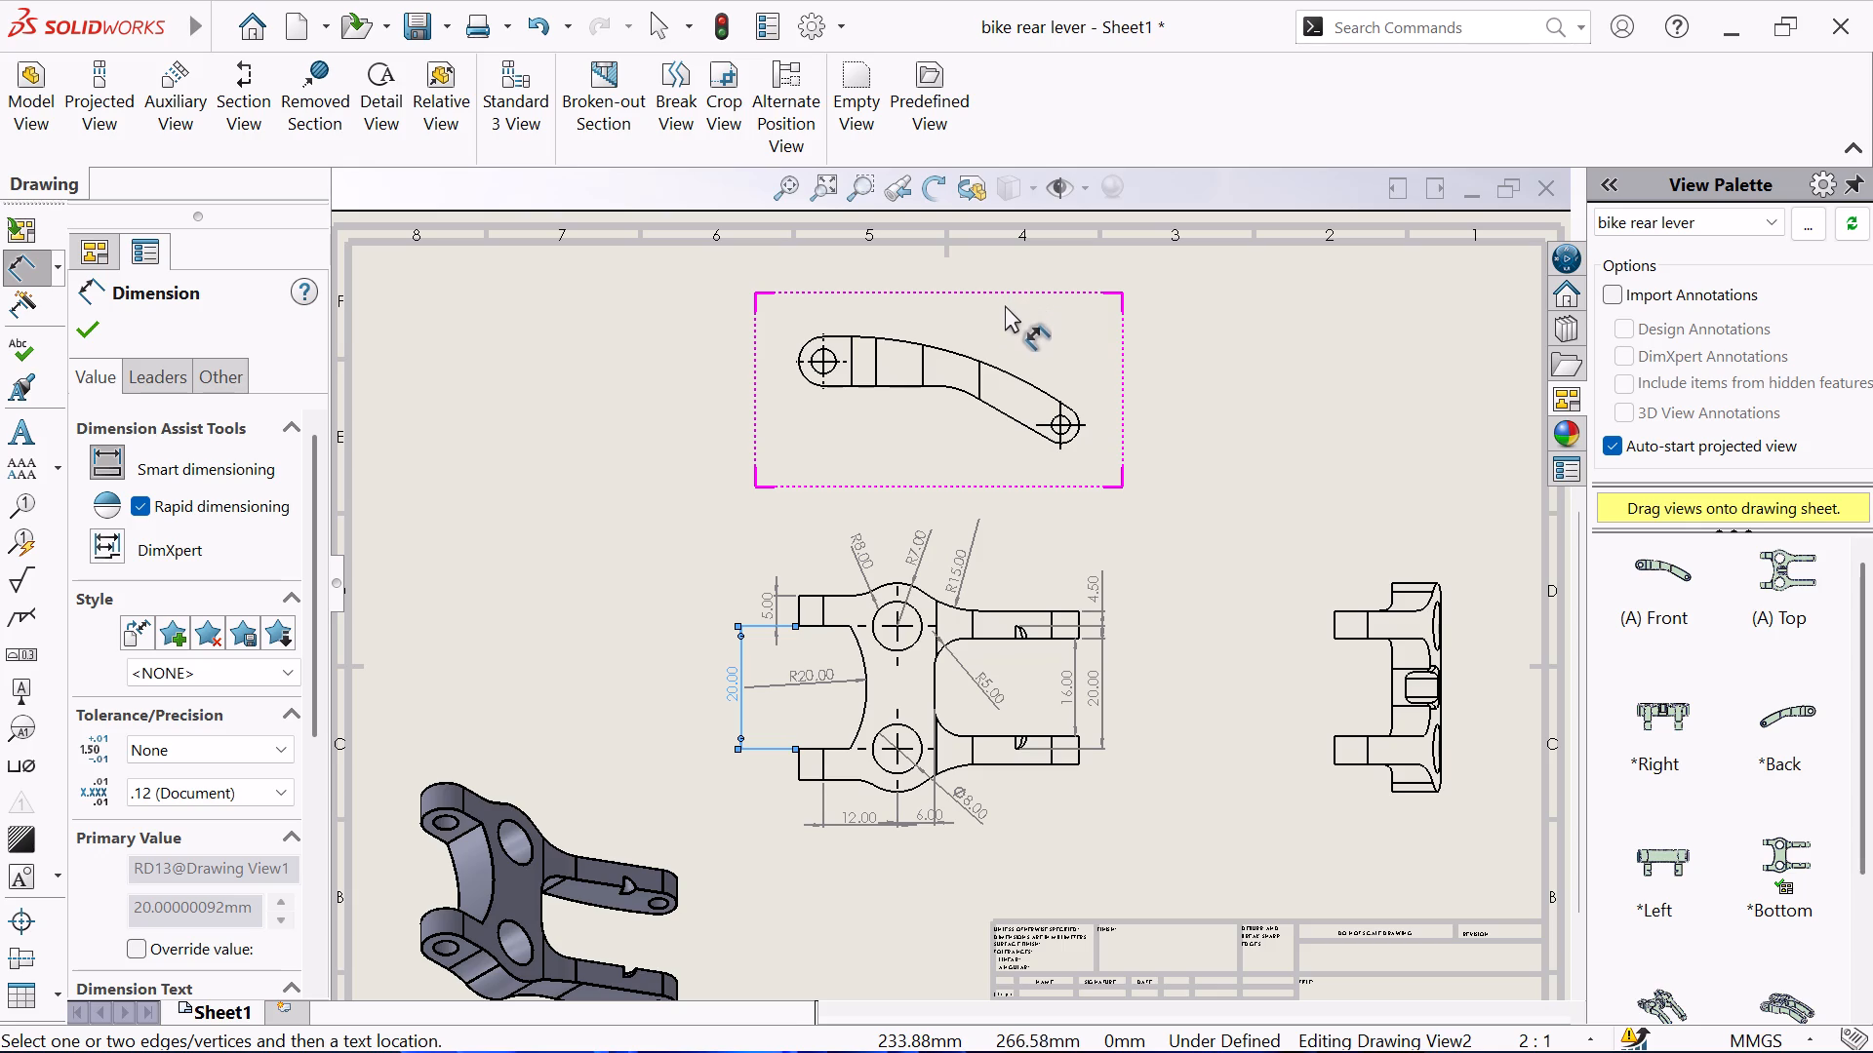
scroll(981, 311, down, 1)
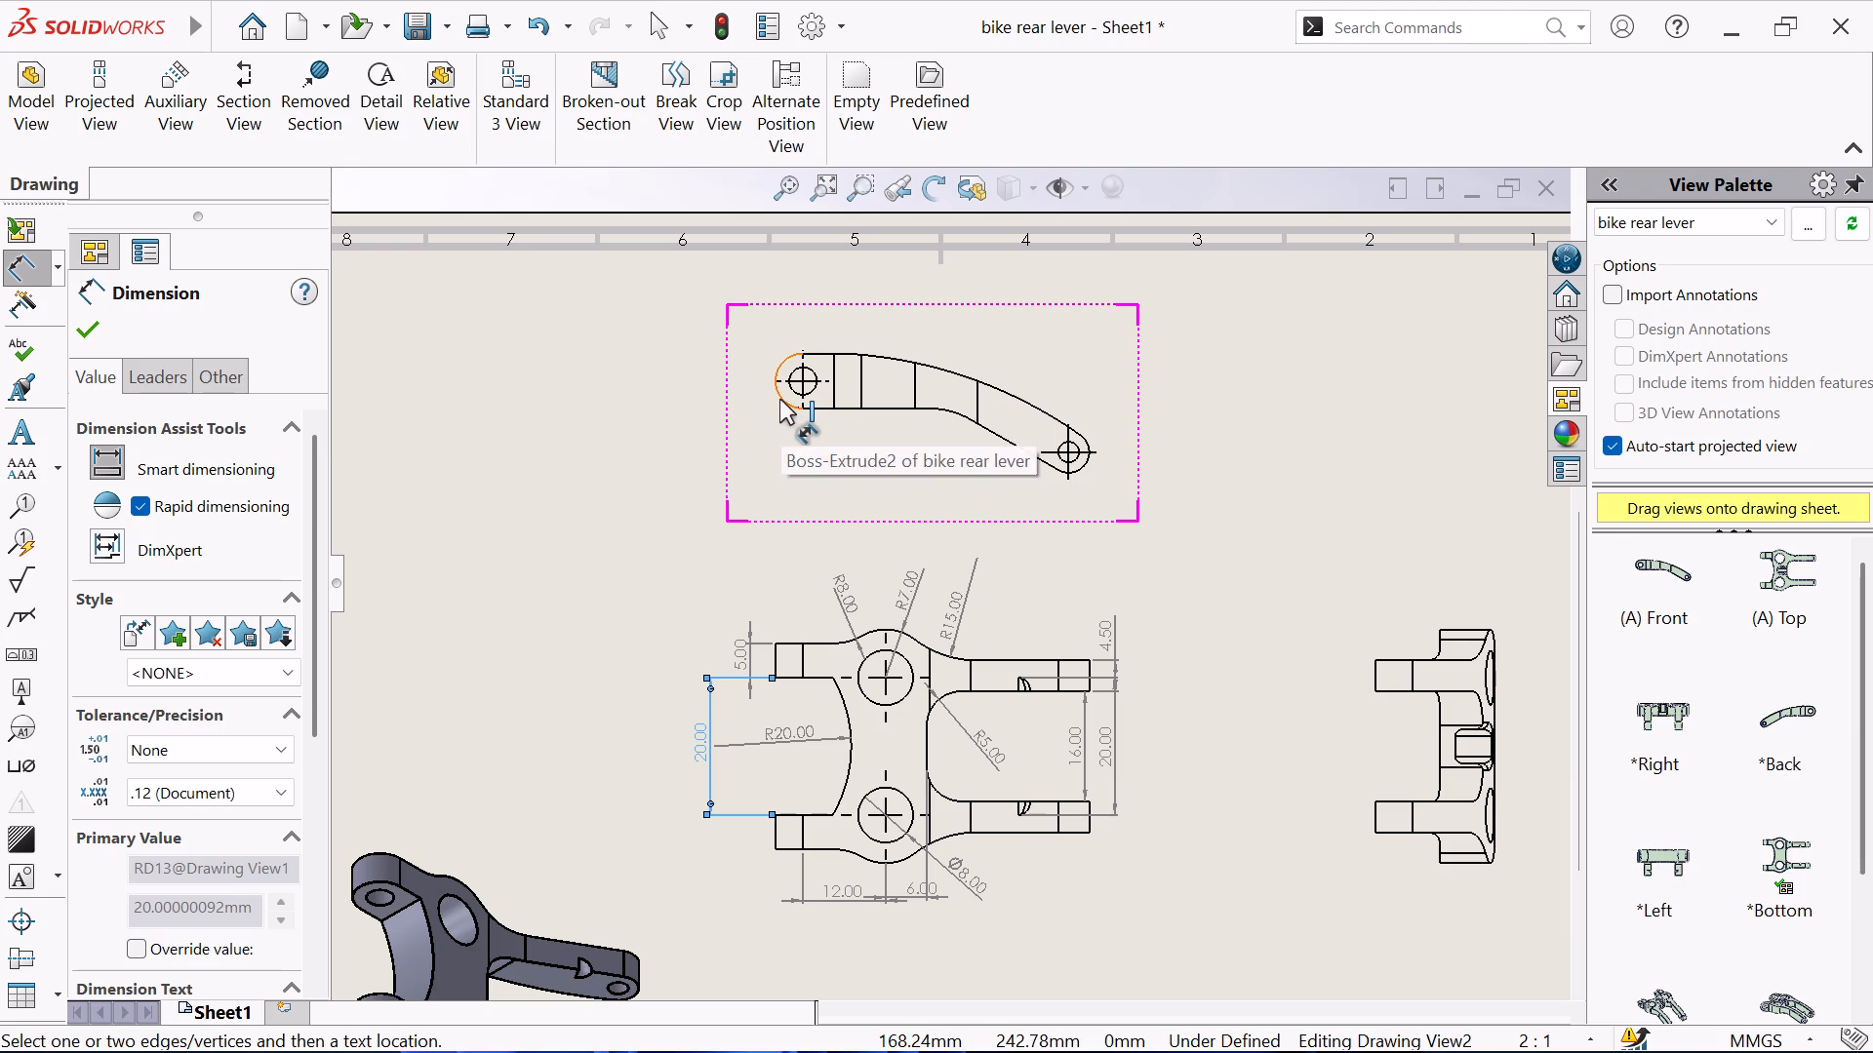
click(779, 399)
click(587, 336)
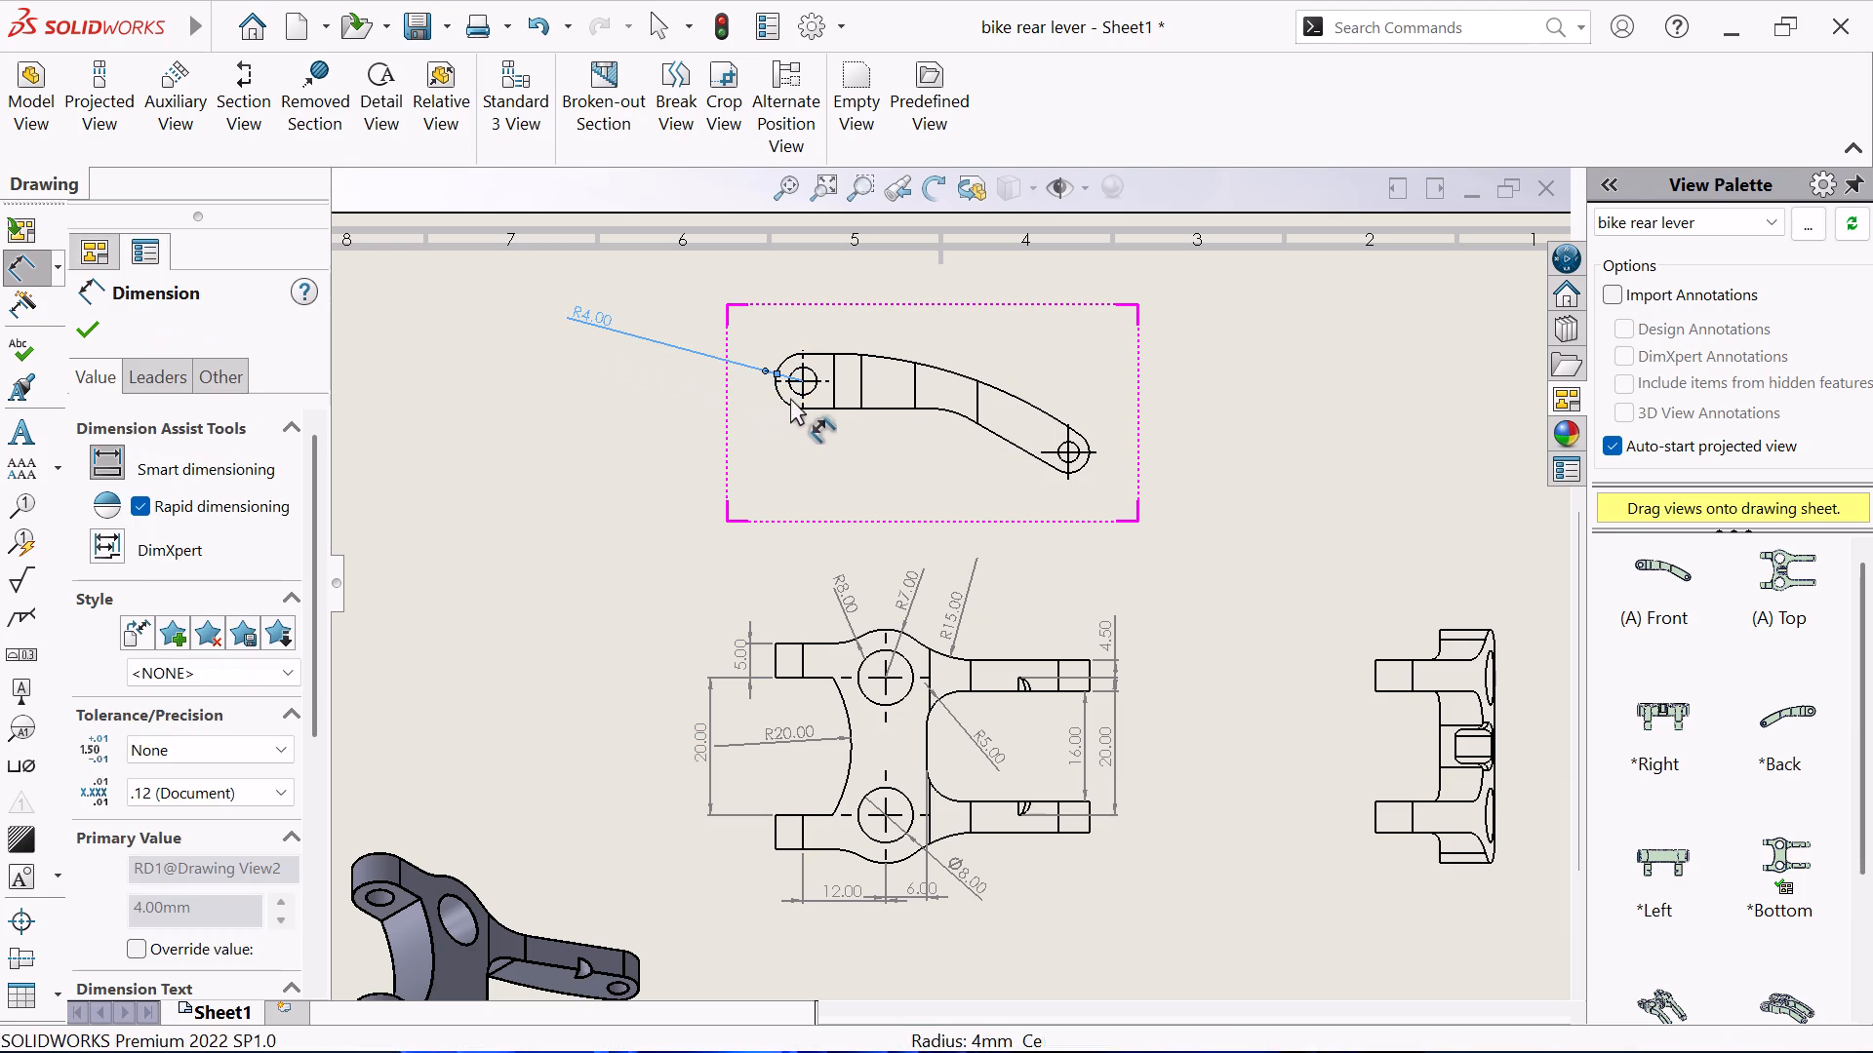
click(795, 393)
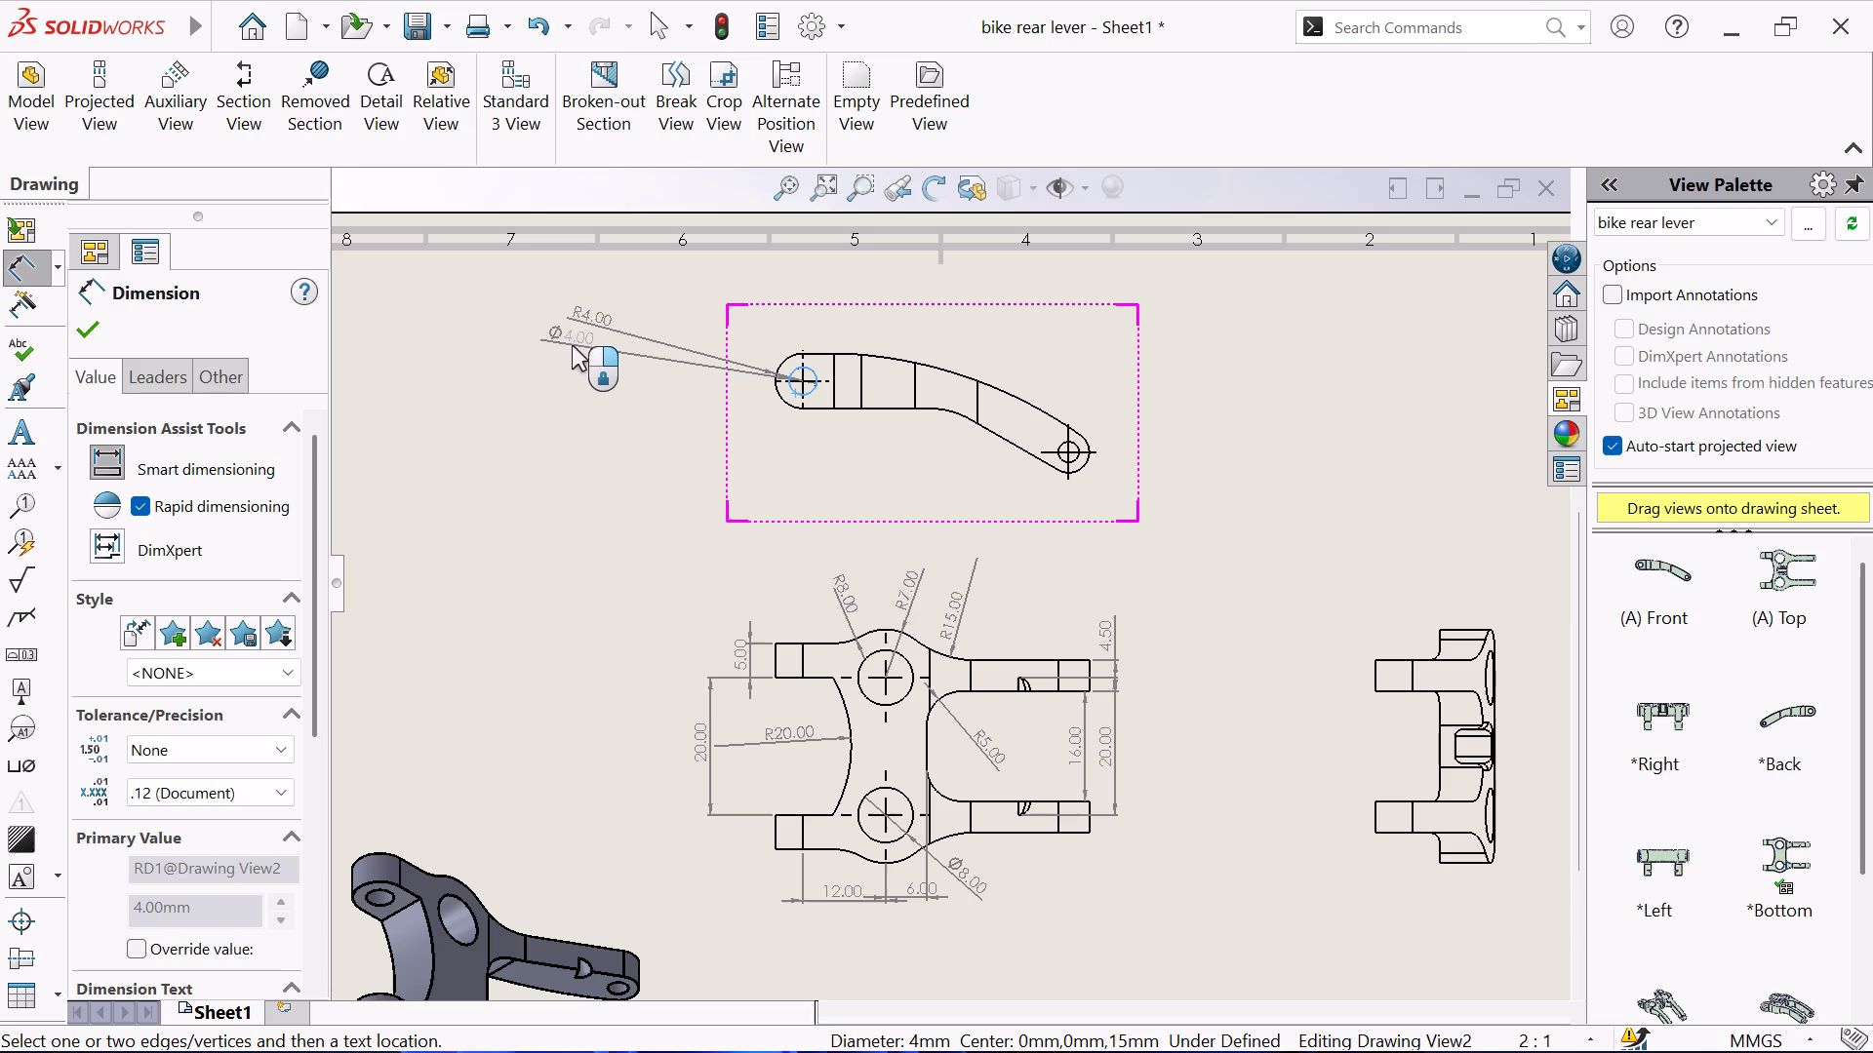
click(579, 348)
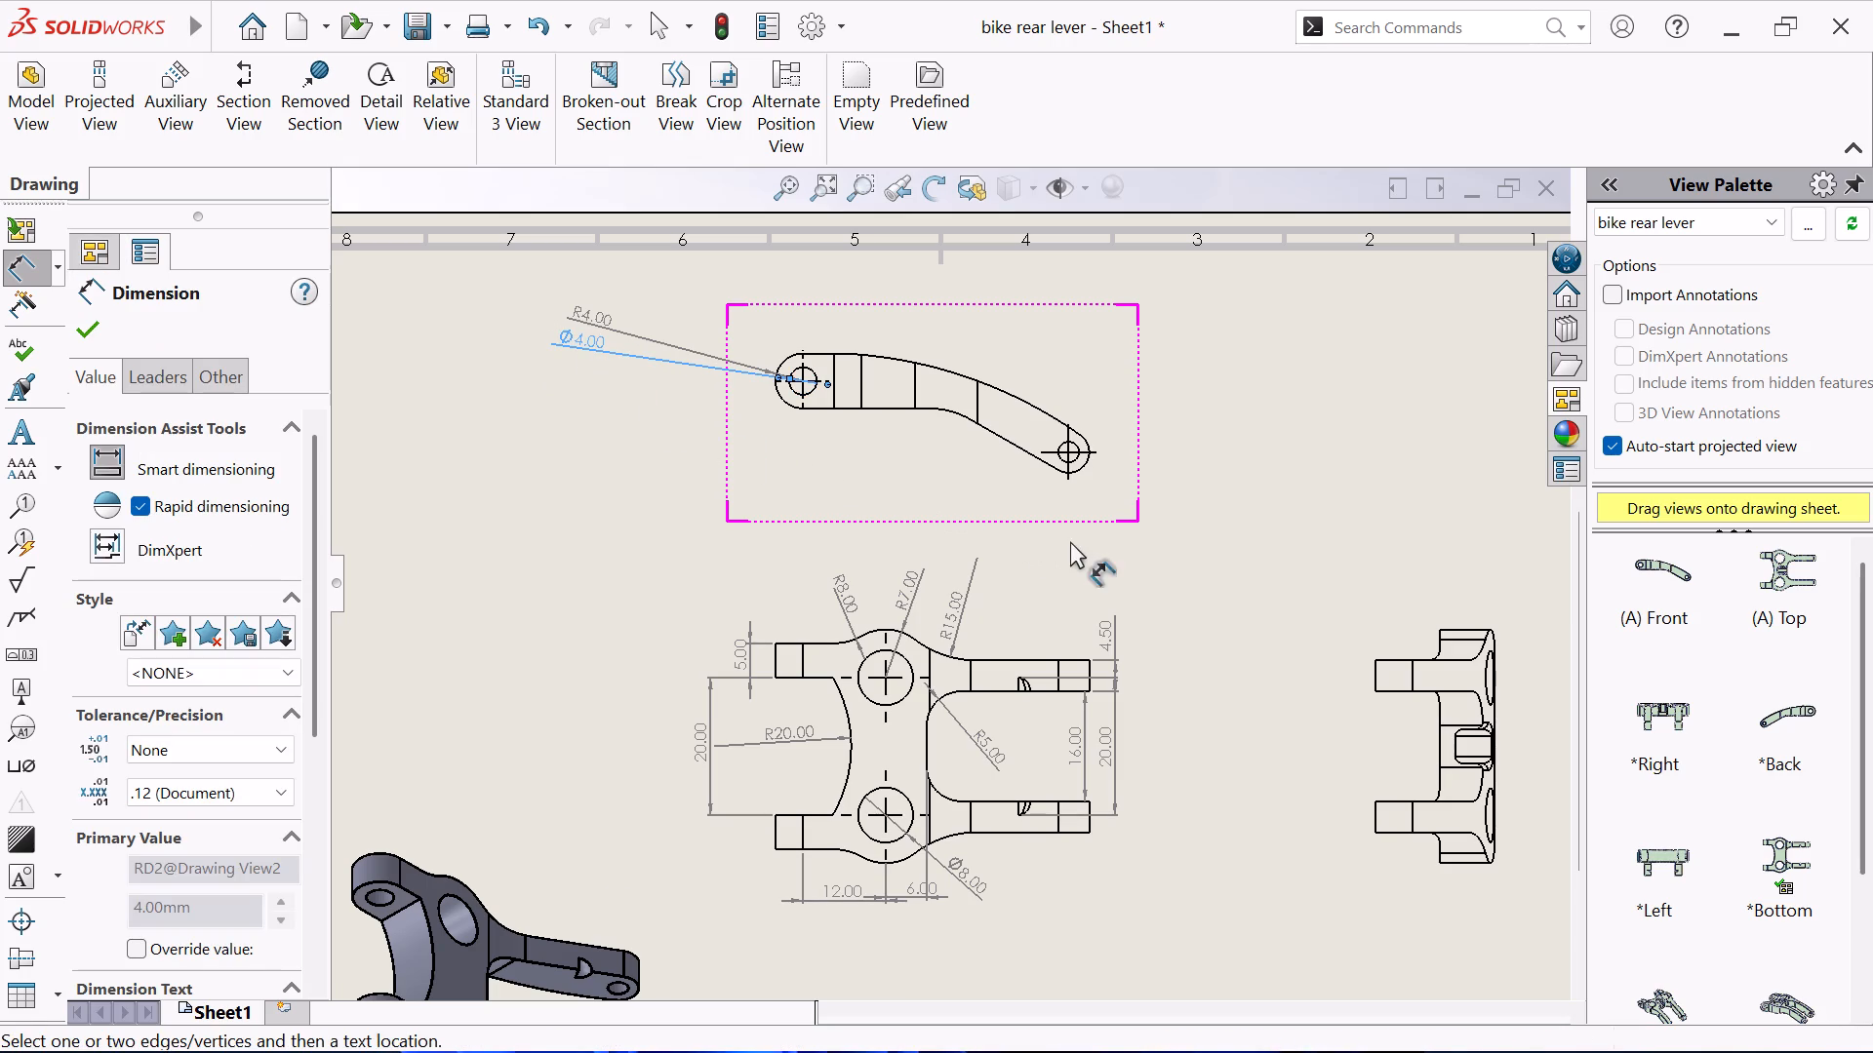
Dimension the radius of the rounded long-arm end and the diameter of its hole in the curved side view.
click(1085, 461)
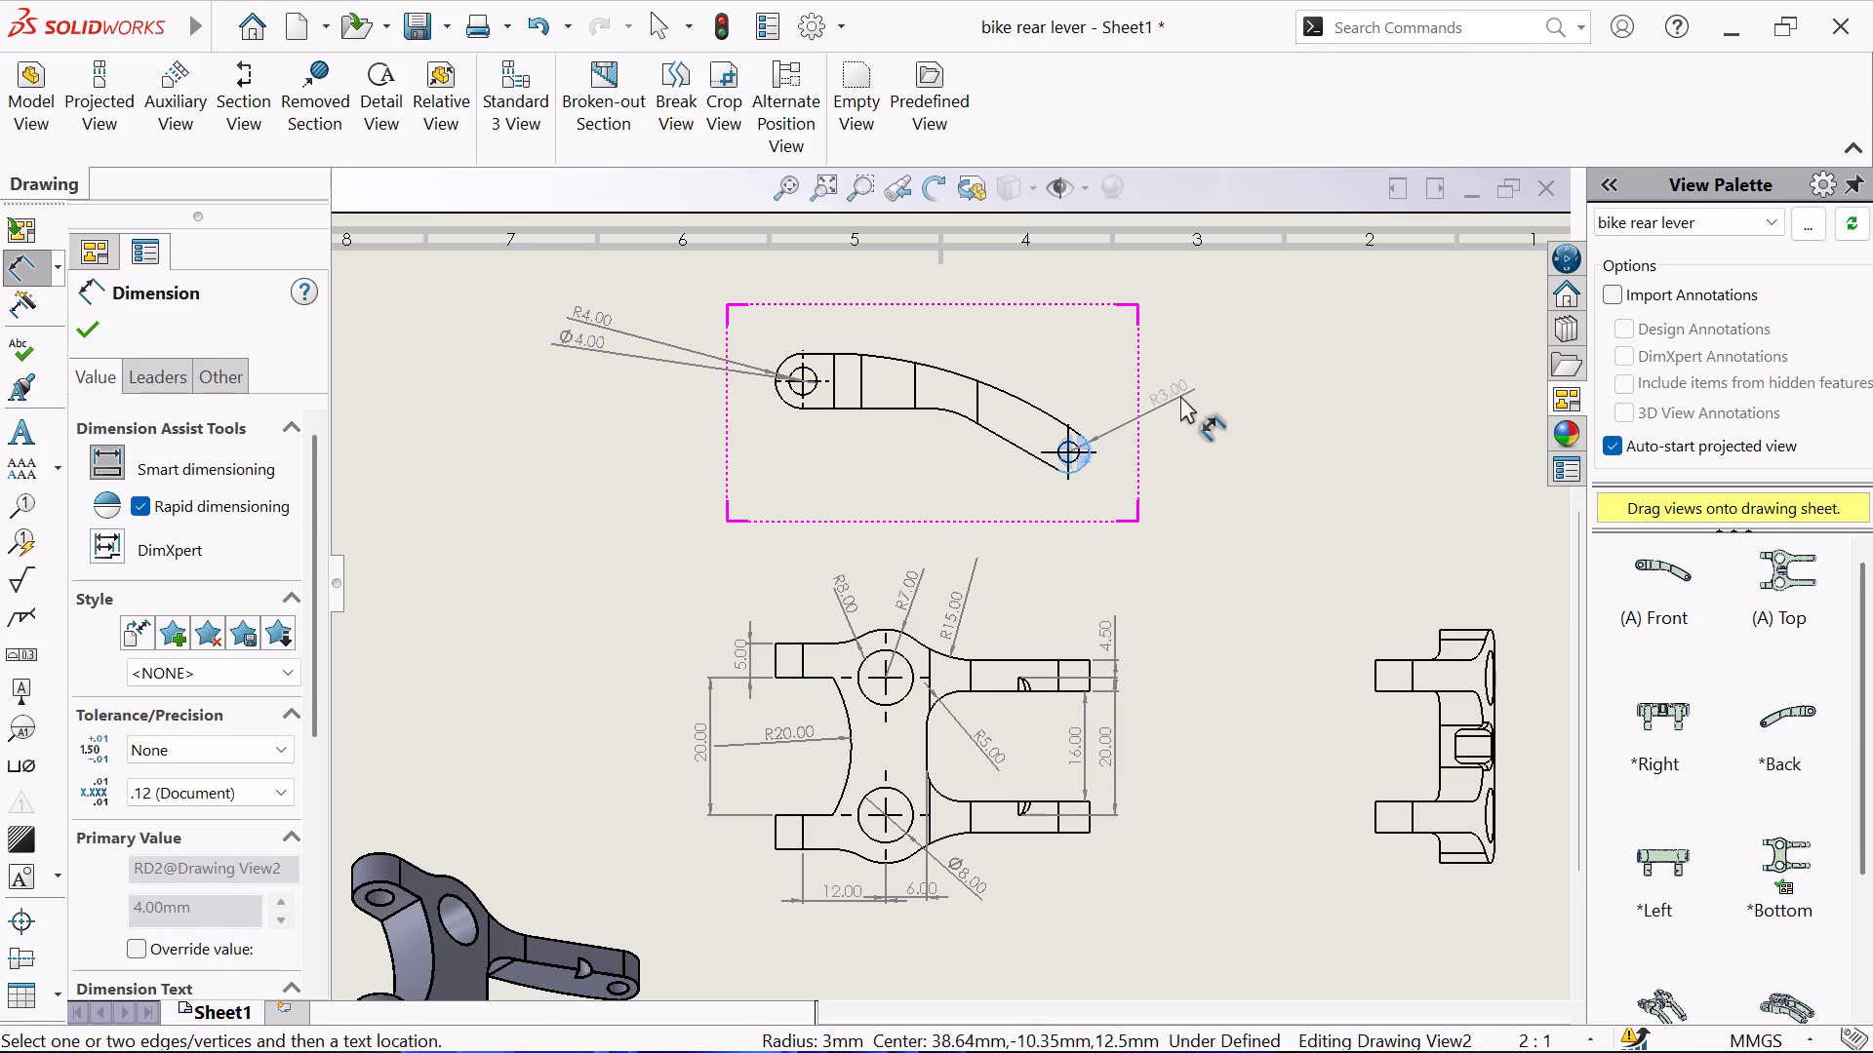
click(1184, 396)
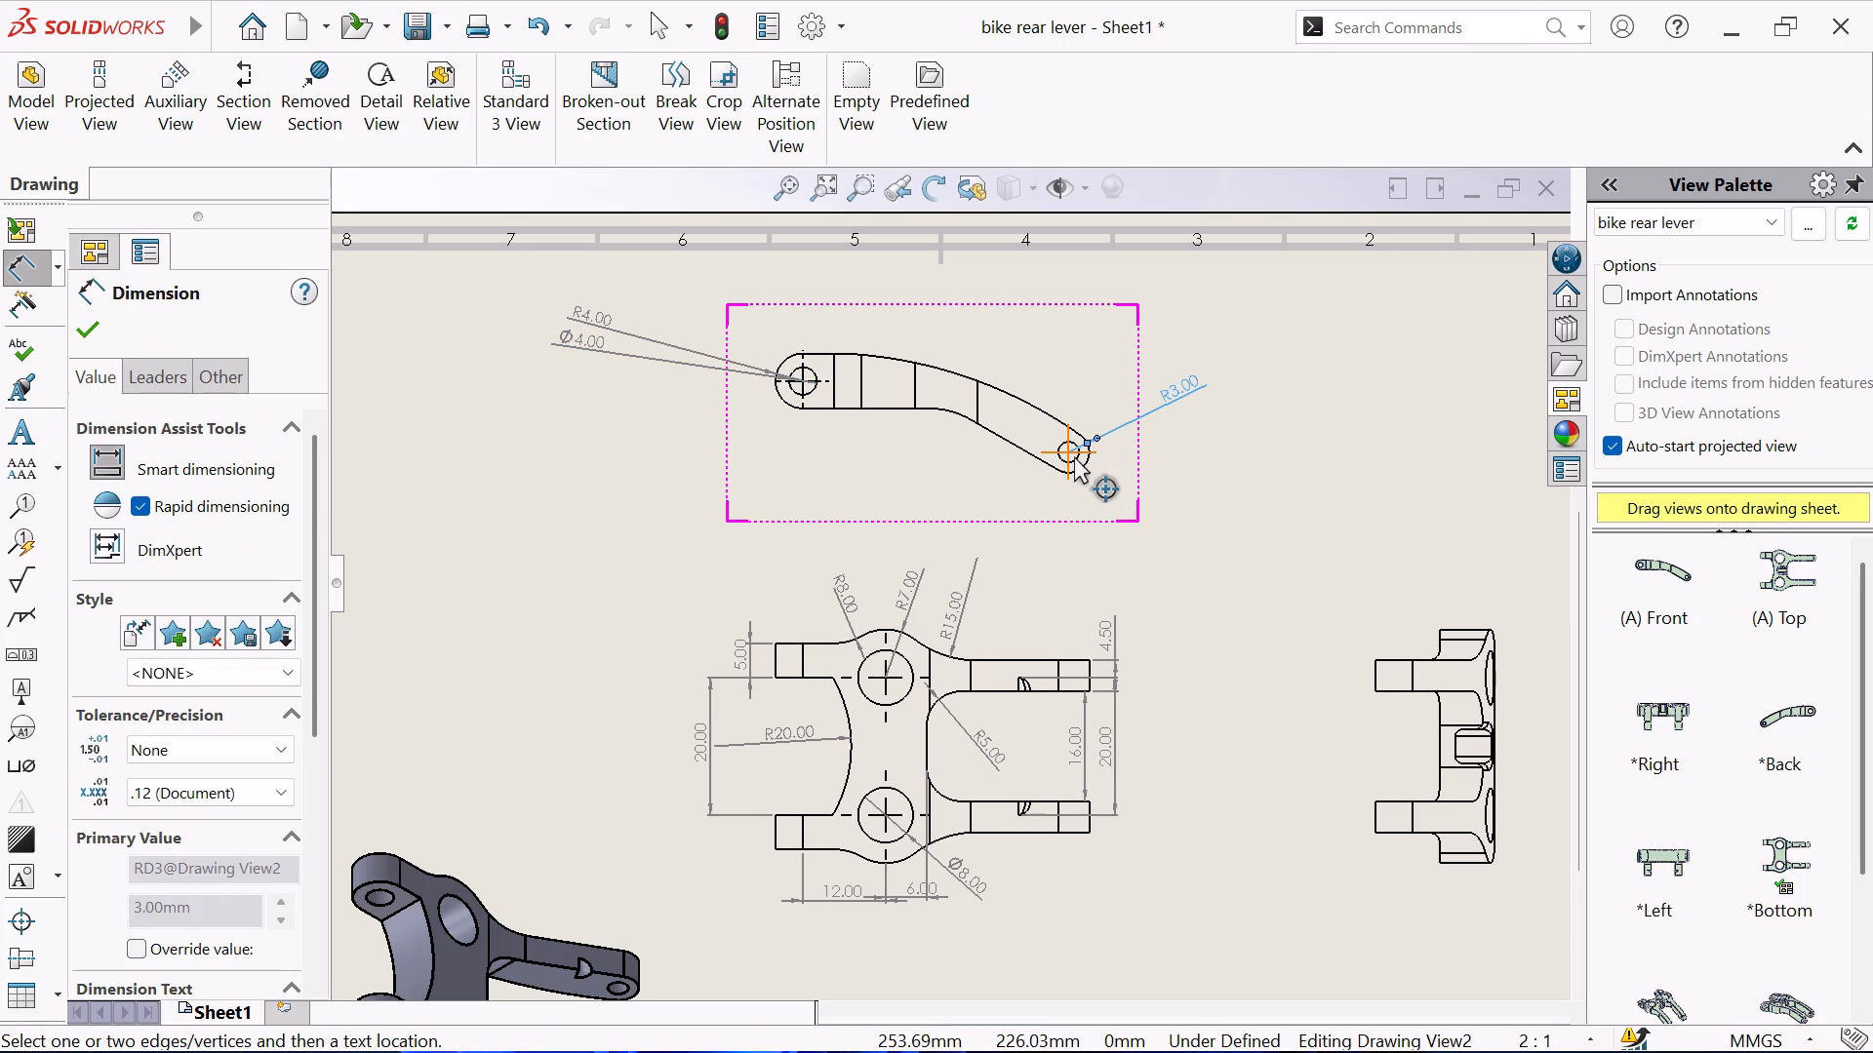
click(1074, 456)
scroll(1103, 461, down, 3)
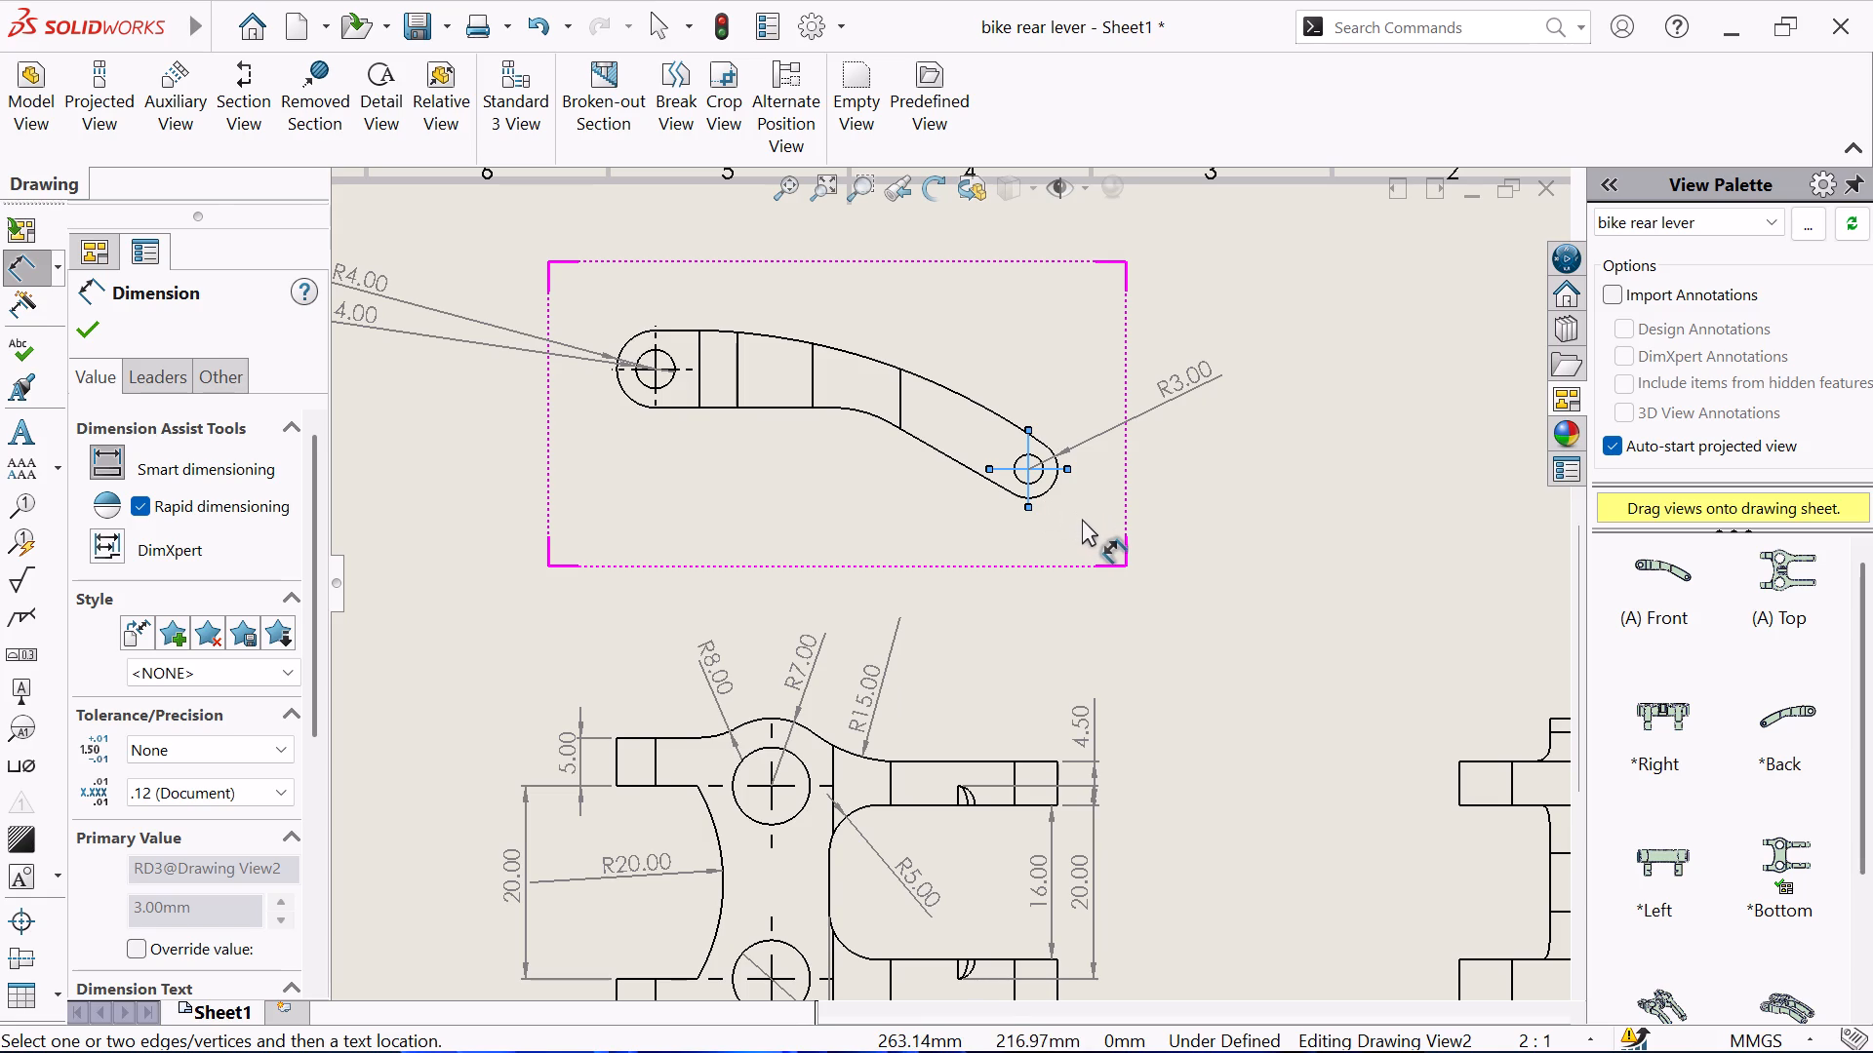
key(Escape)
click(1040, 478)
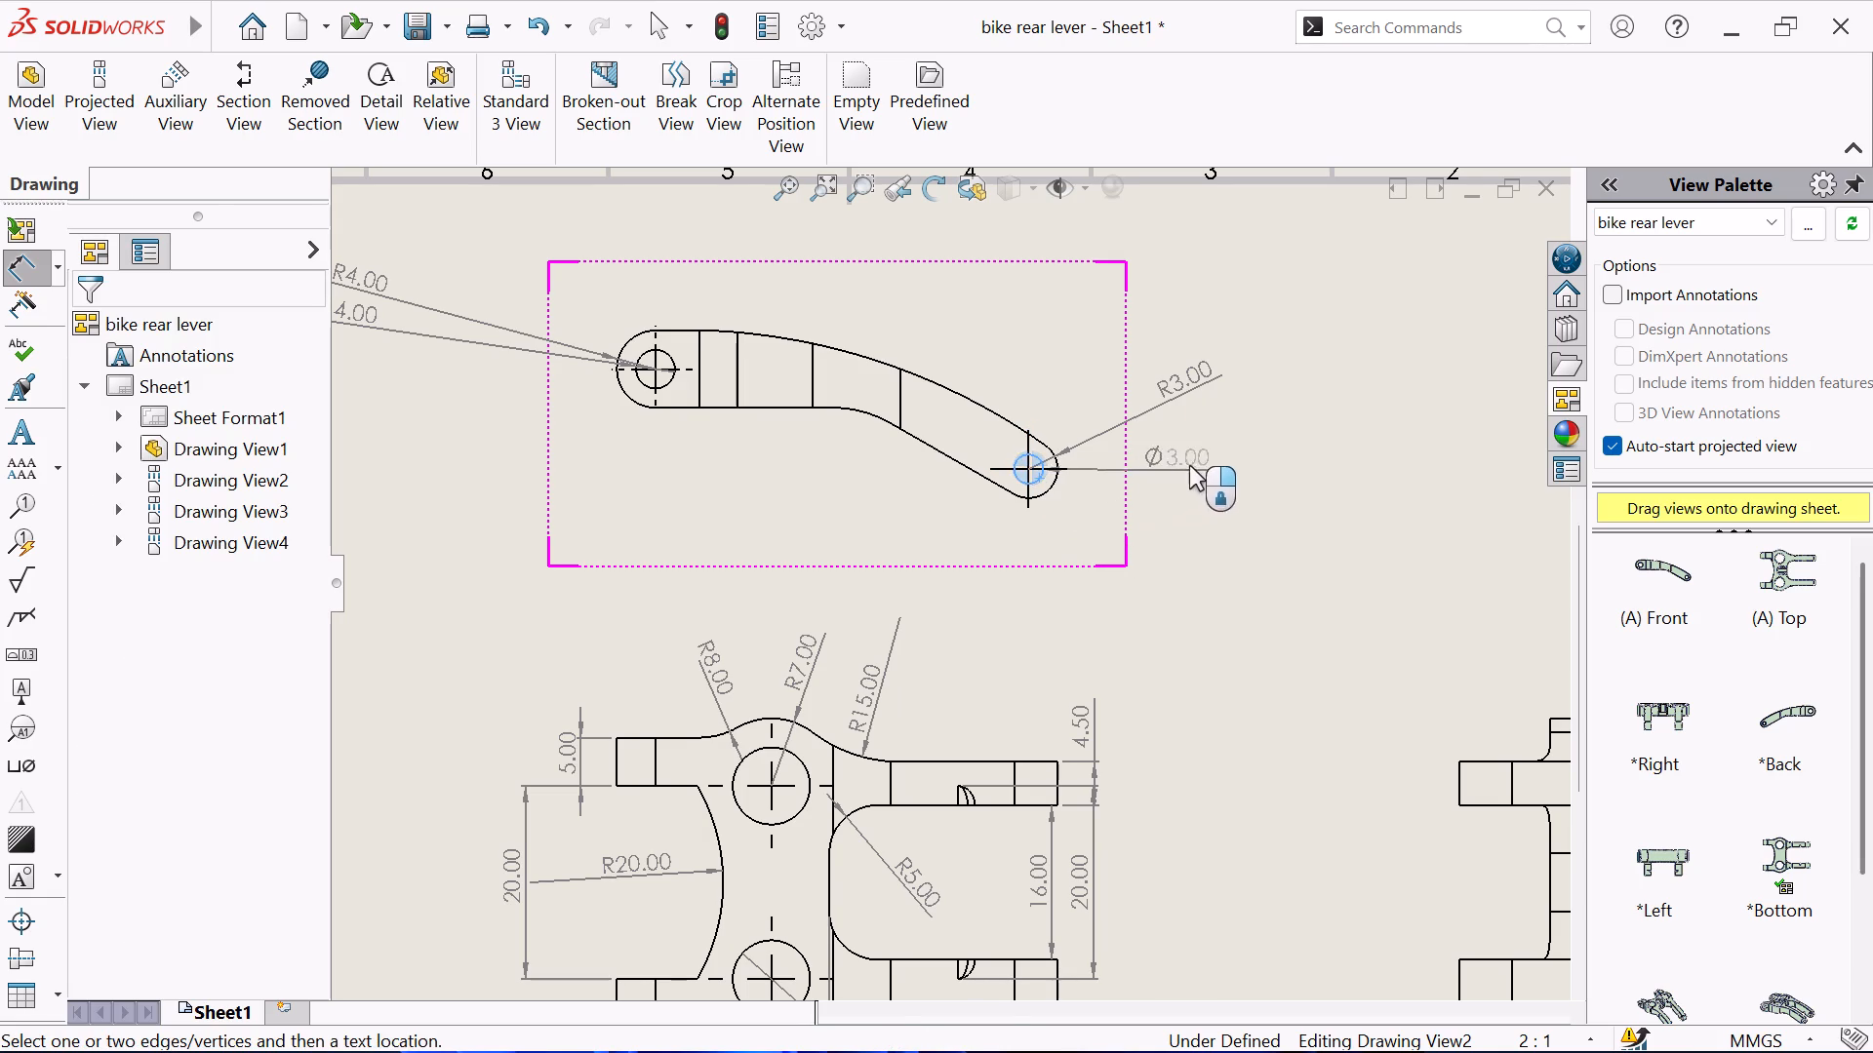
click(1217, 432)
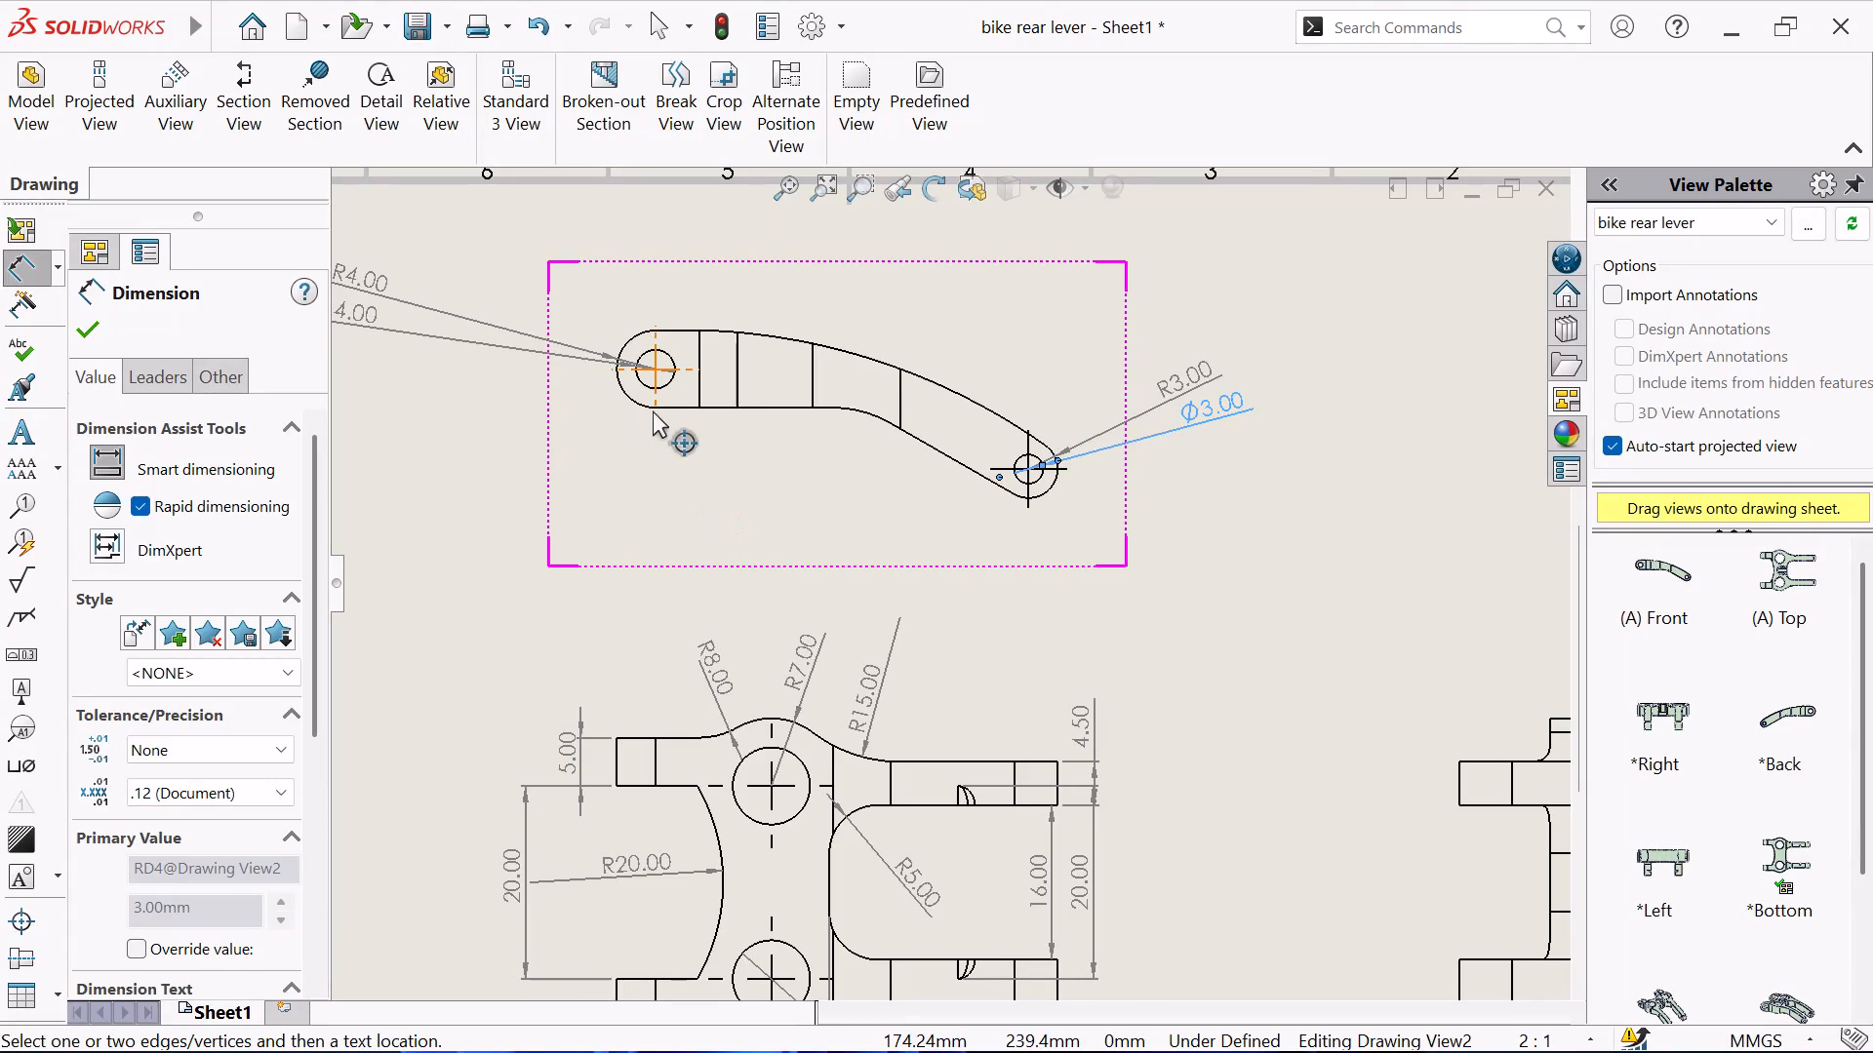
Dimension the long-arm hole's vertical distance to the bottom of the short-arm end and its horizontal distance to the short-arm hole.
click(655, 409)
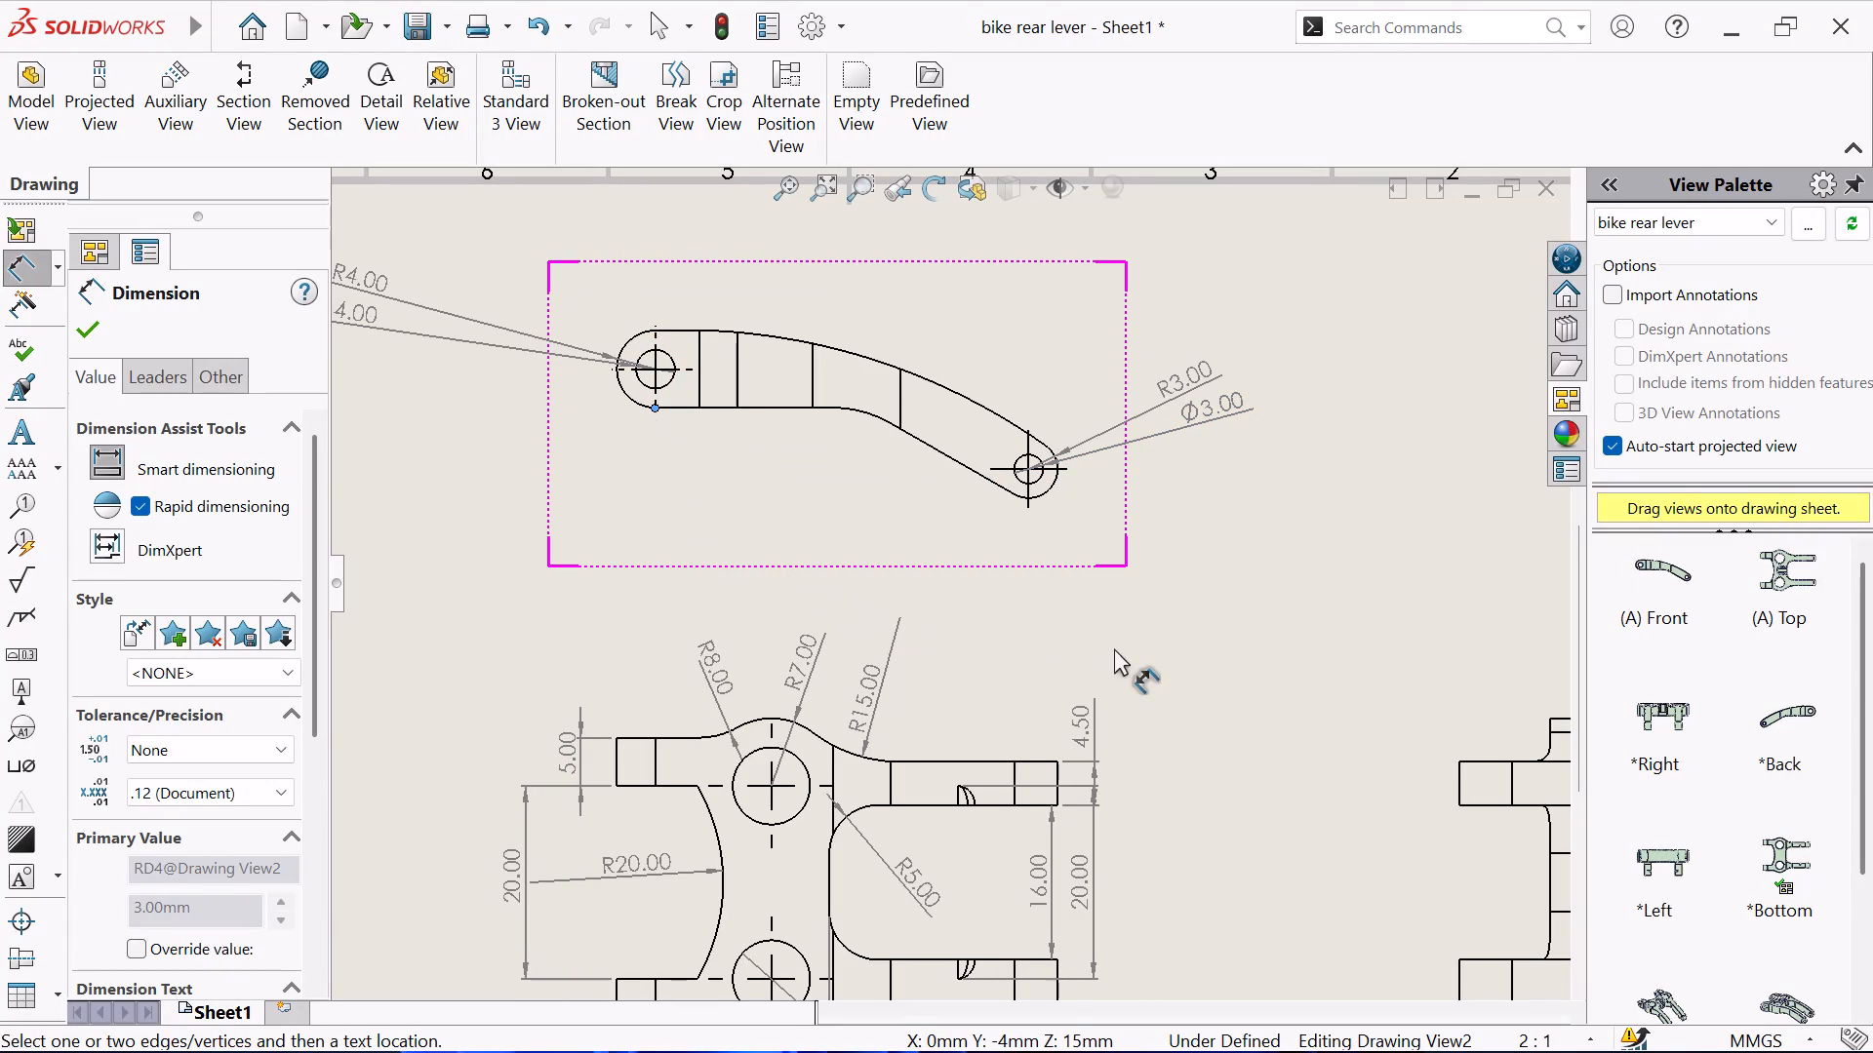
click(1018, 482)
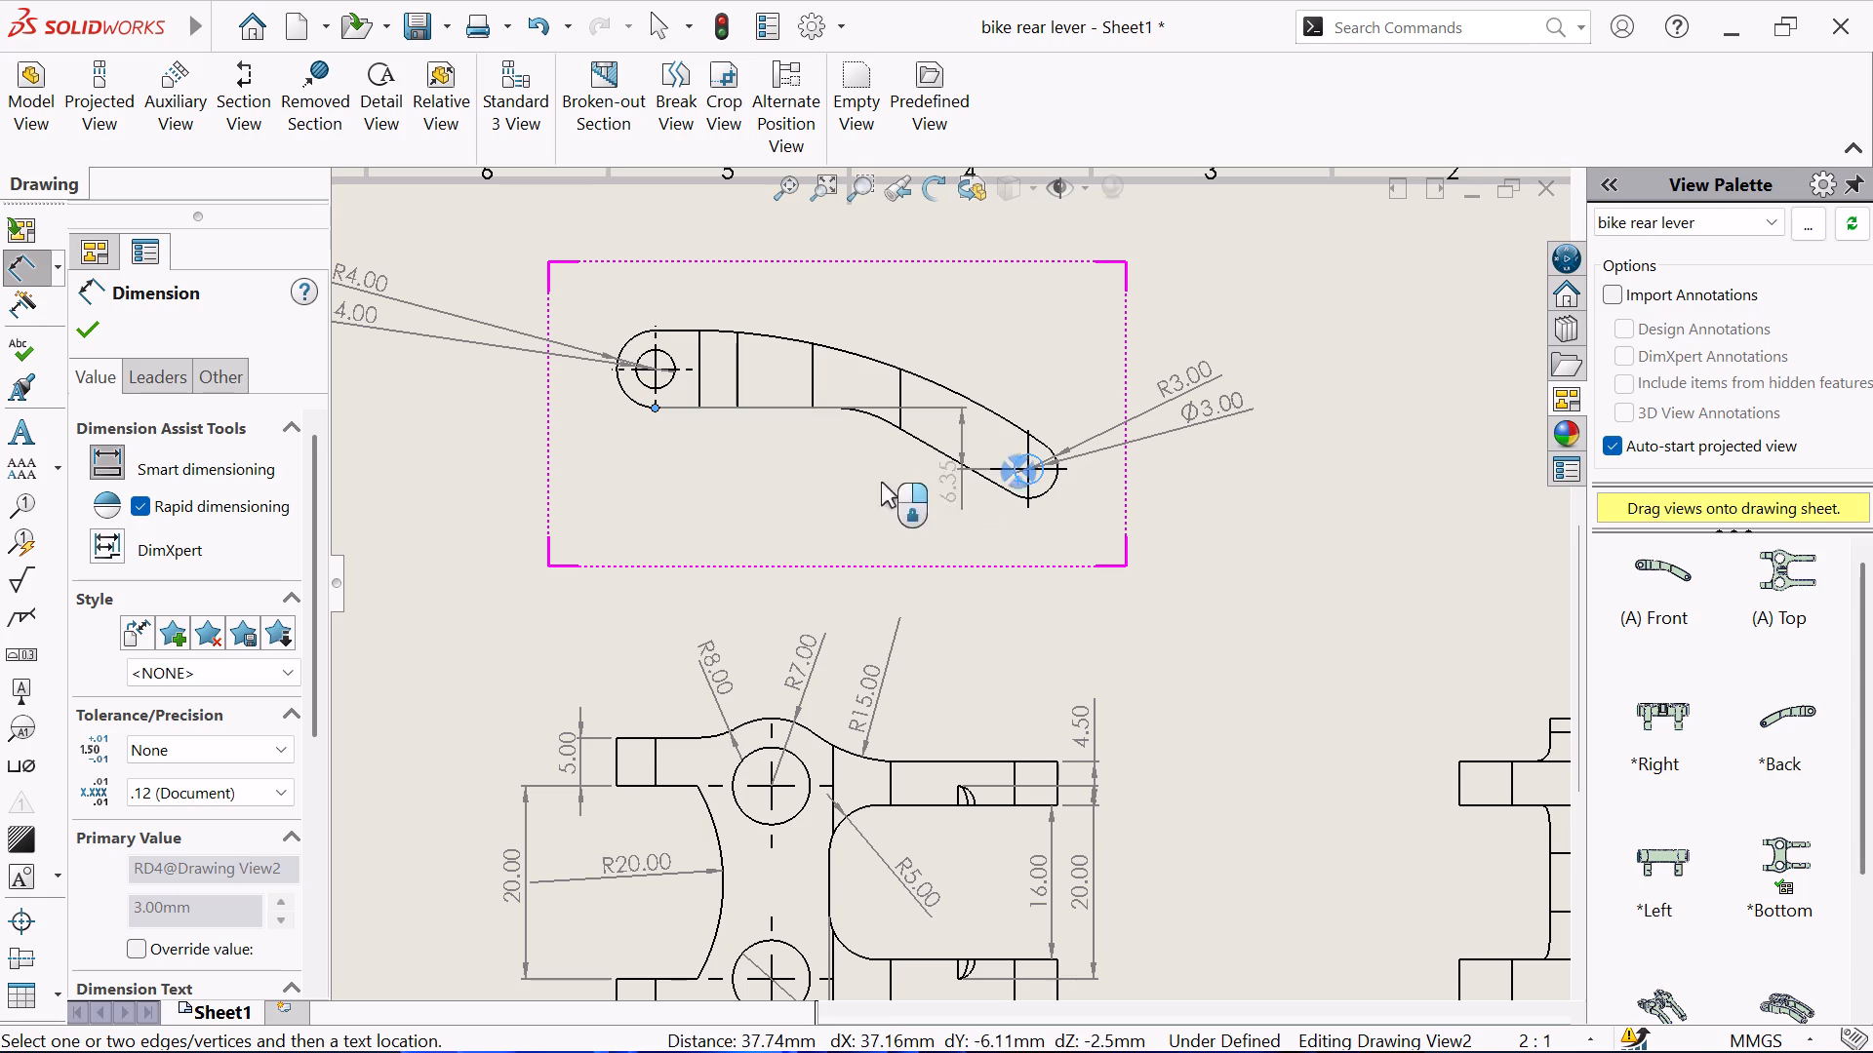
click(506, 427)
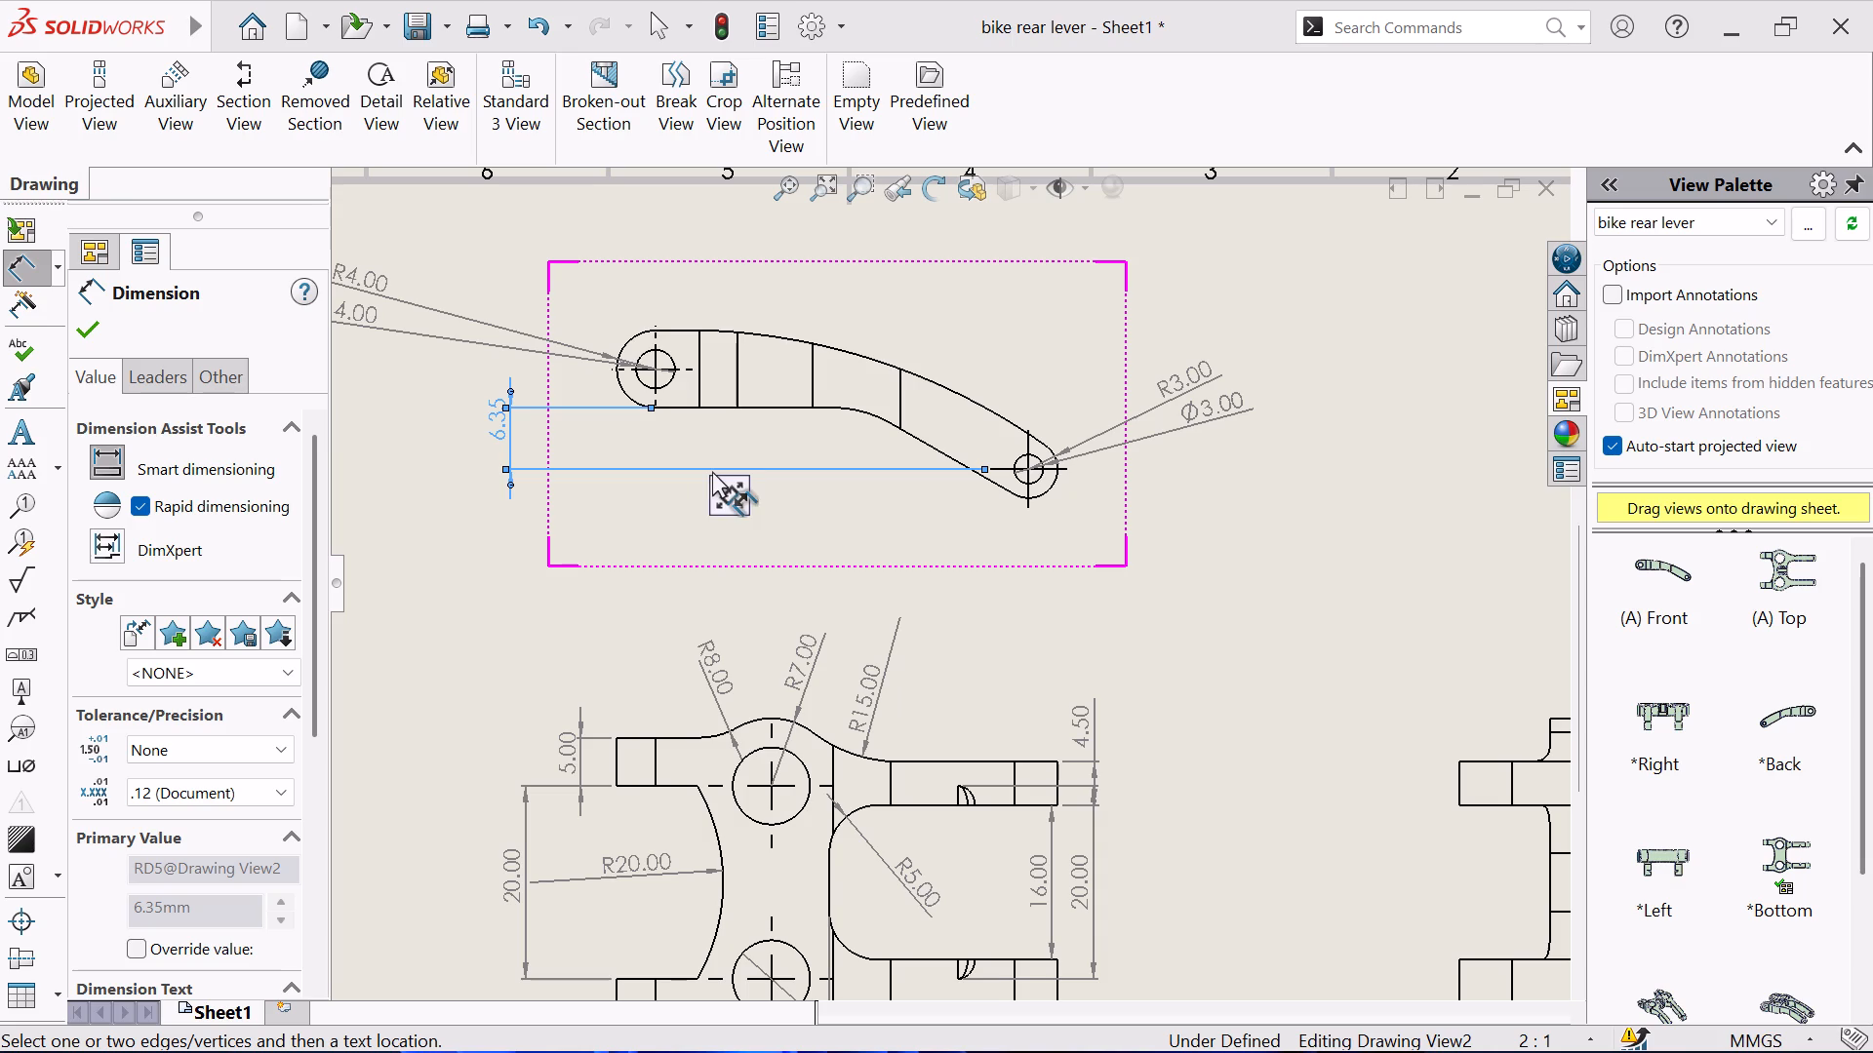
click(670, 384)
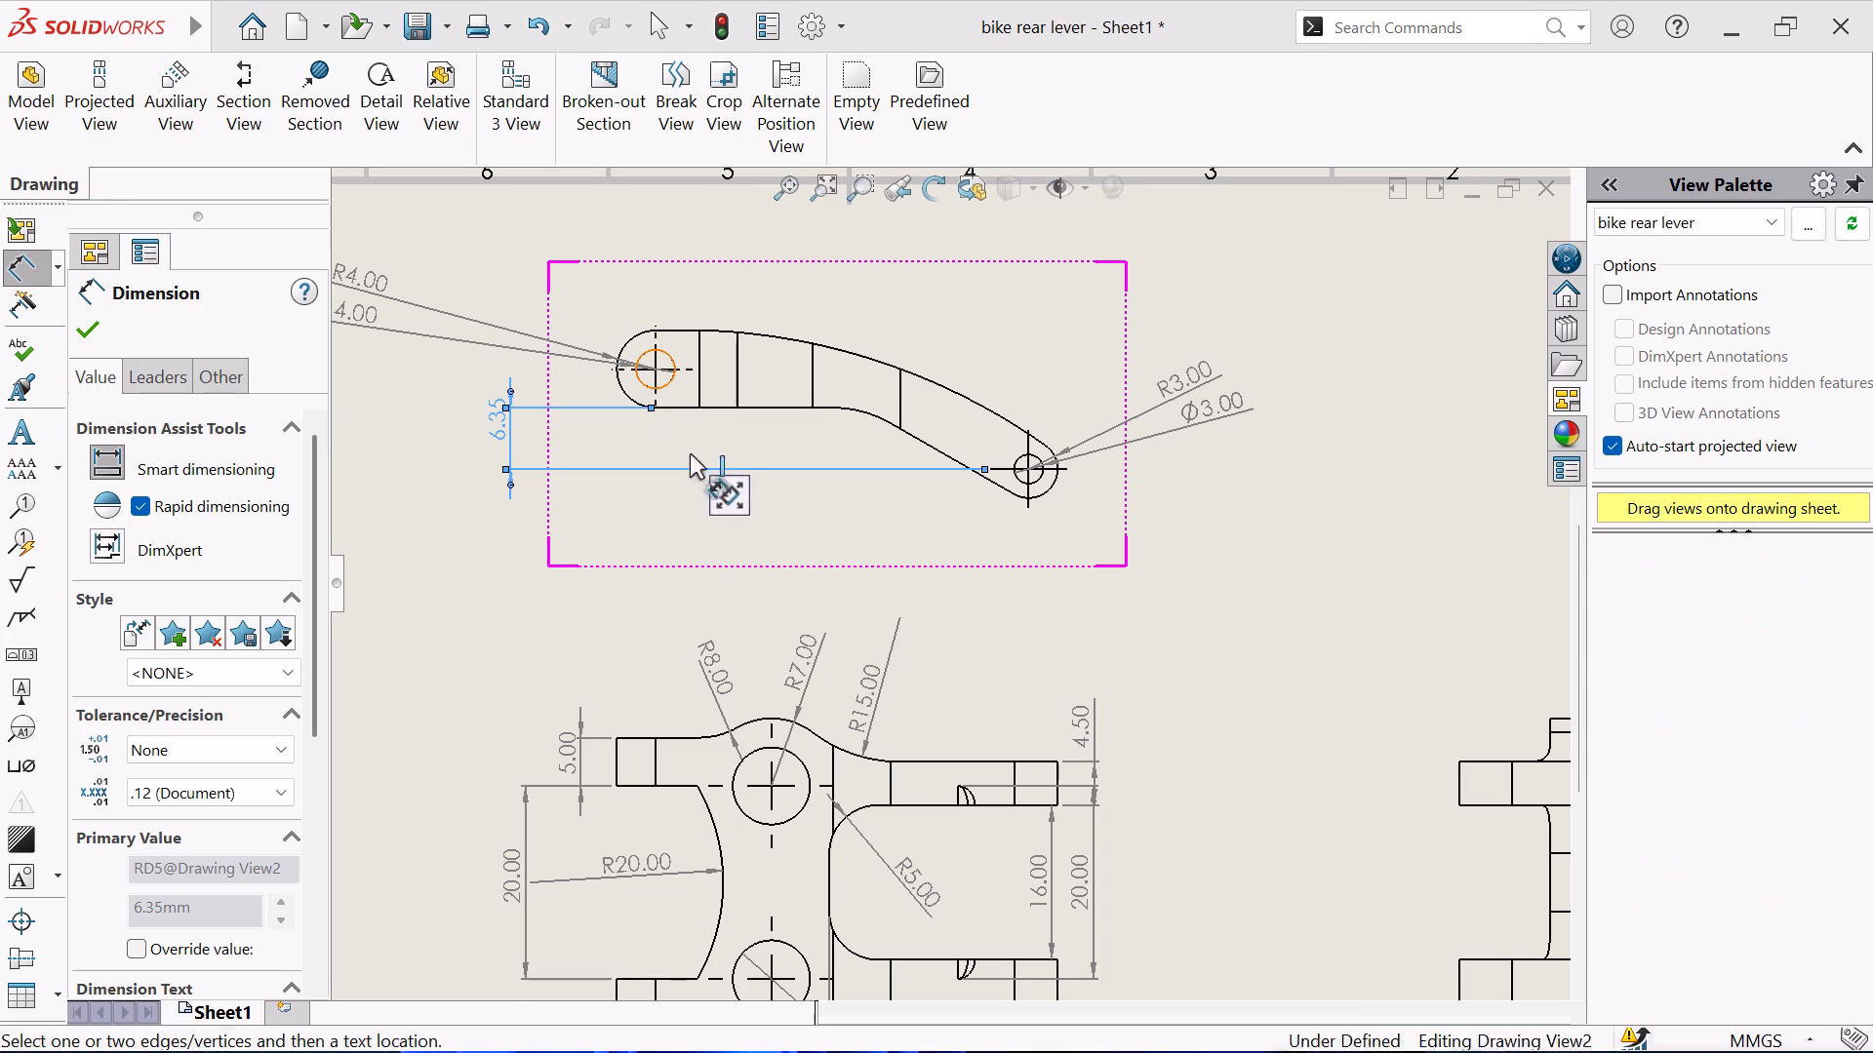
click(1035, 481)
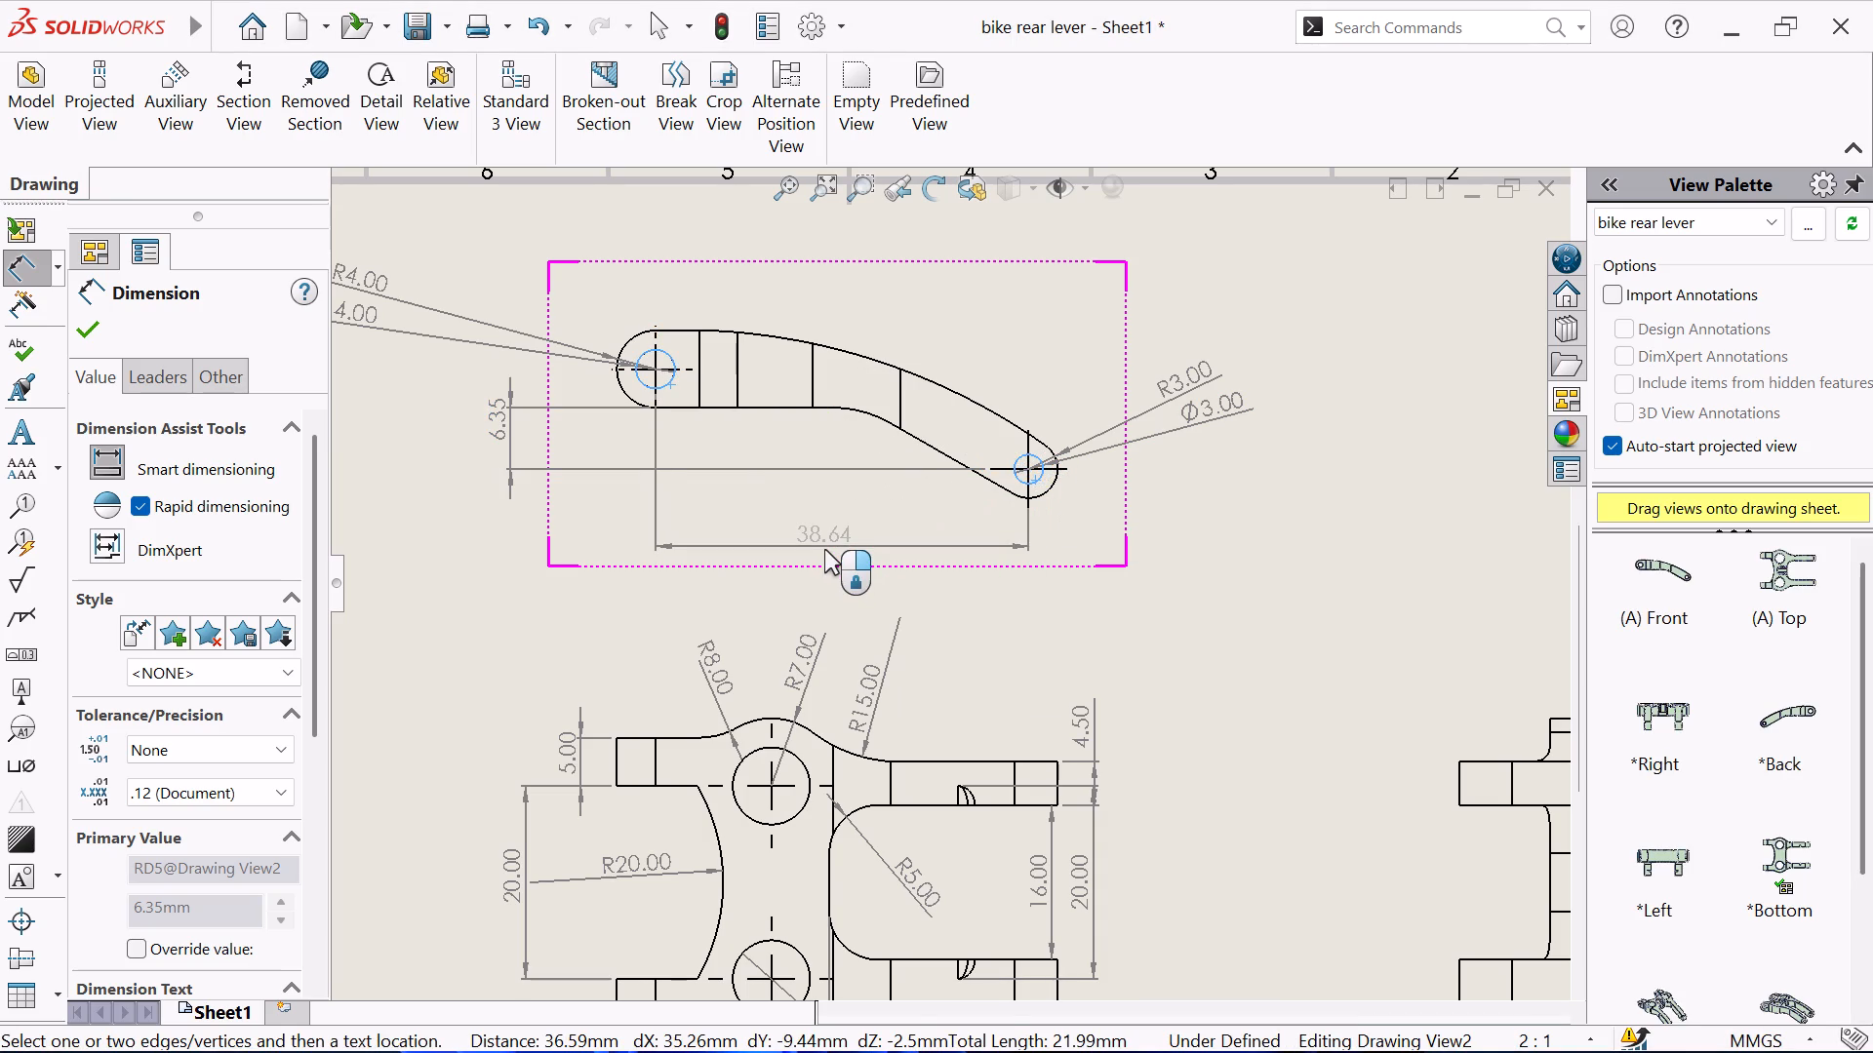
click(825, 548)
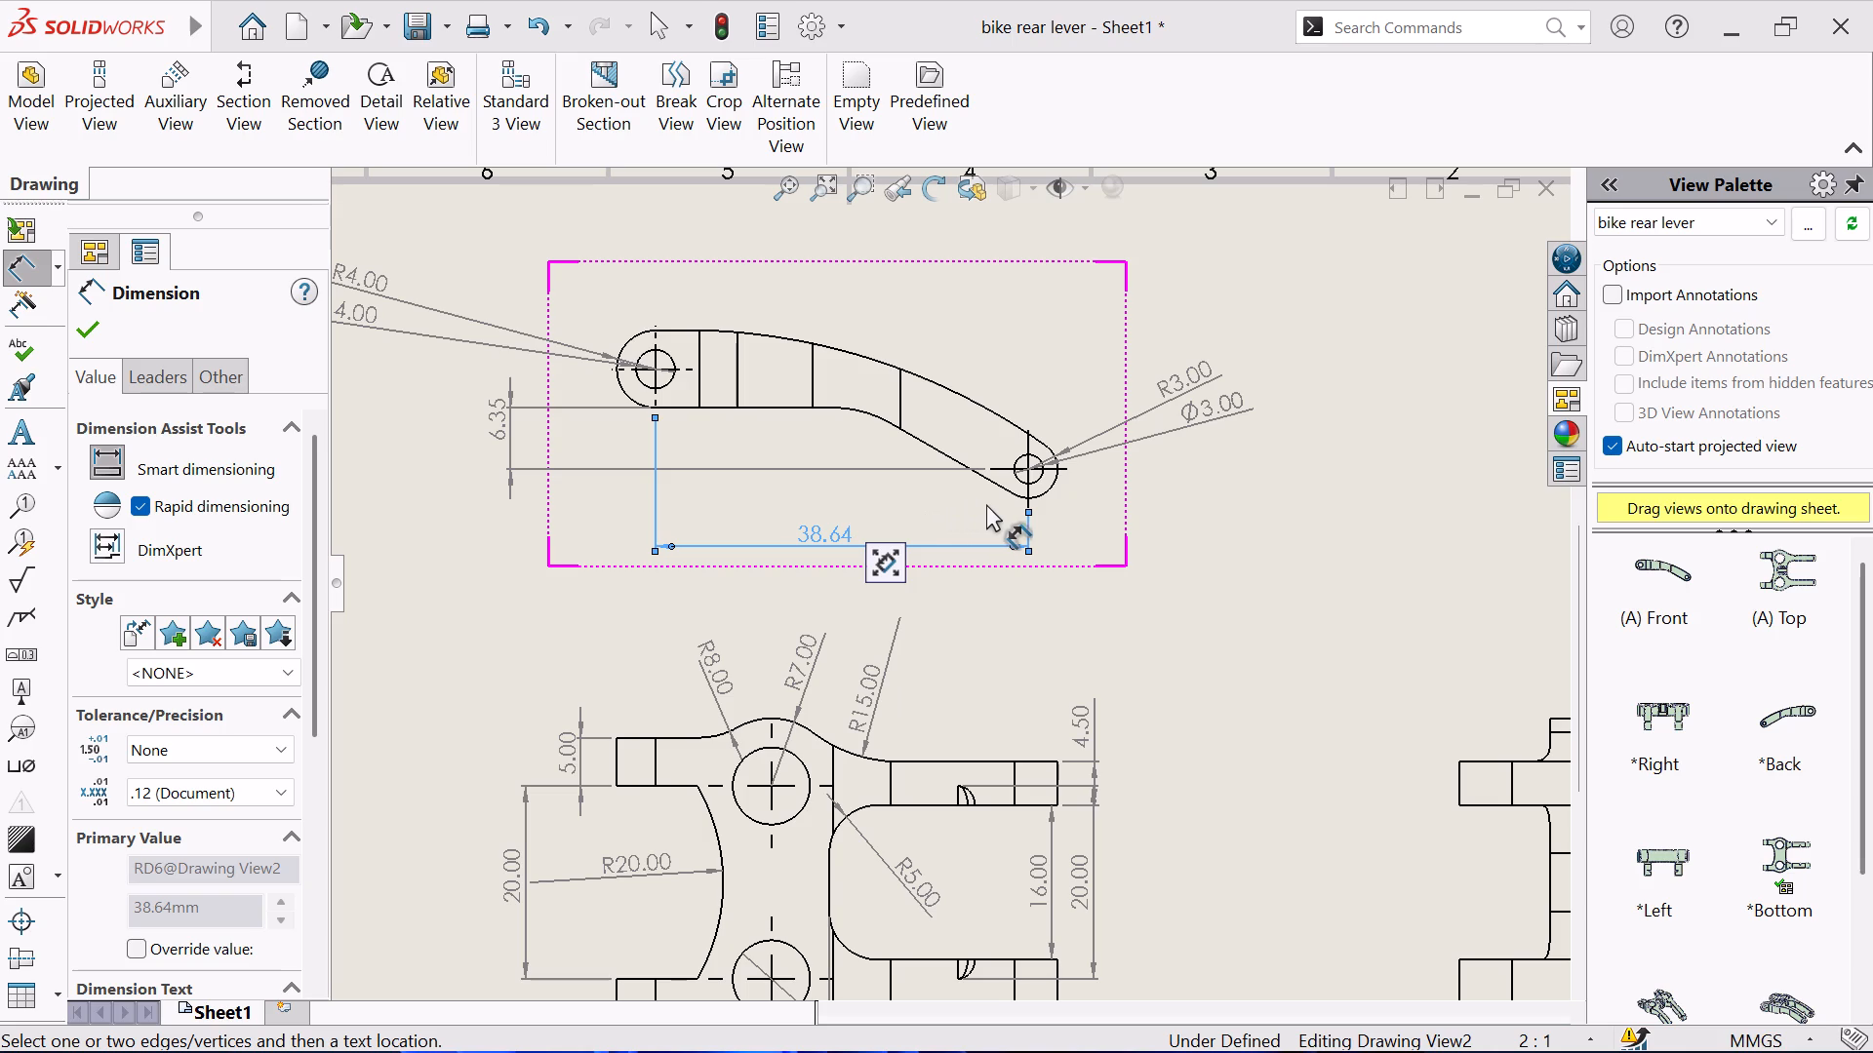
Place an aligned dimension between the short-arm hole and the upper end of the third cross line from it in the curved side view.
click(815, 344)
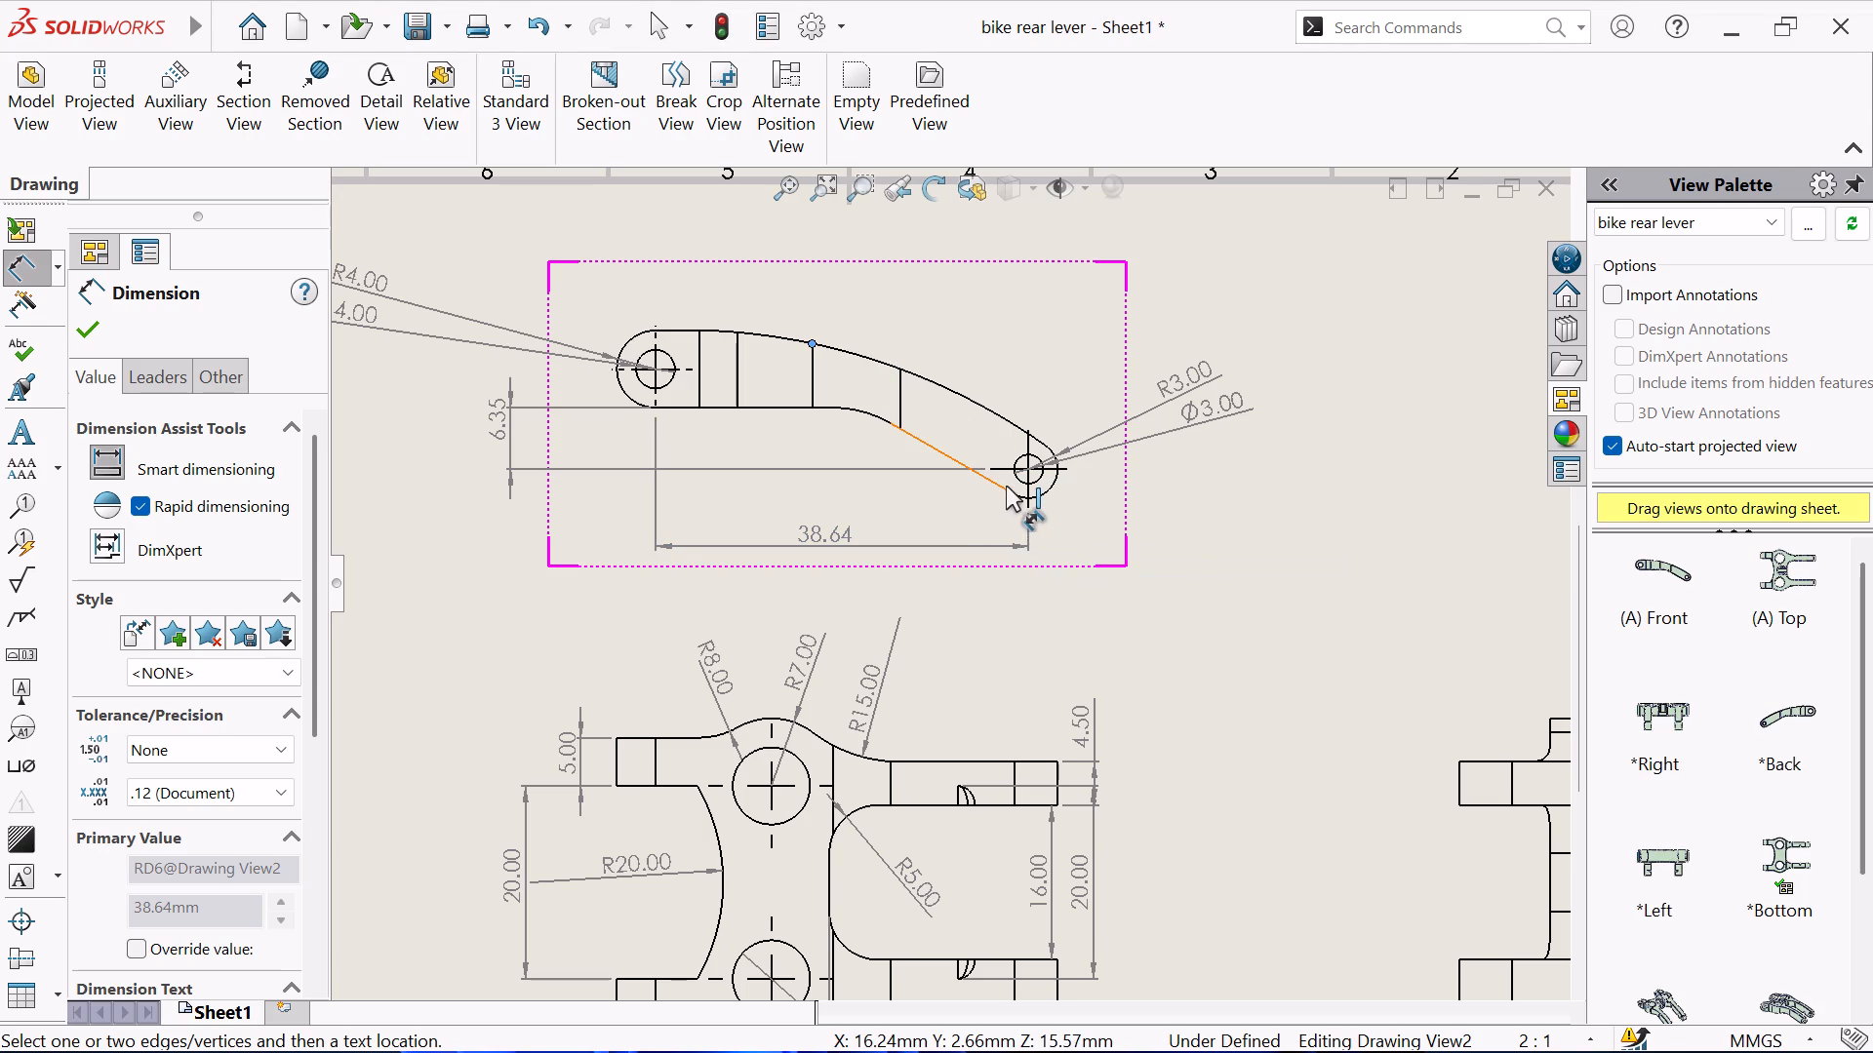
click(1014, 496)
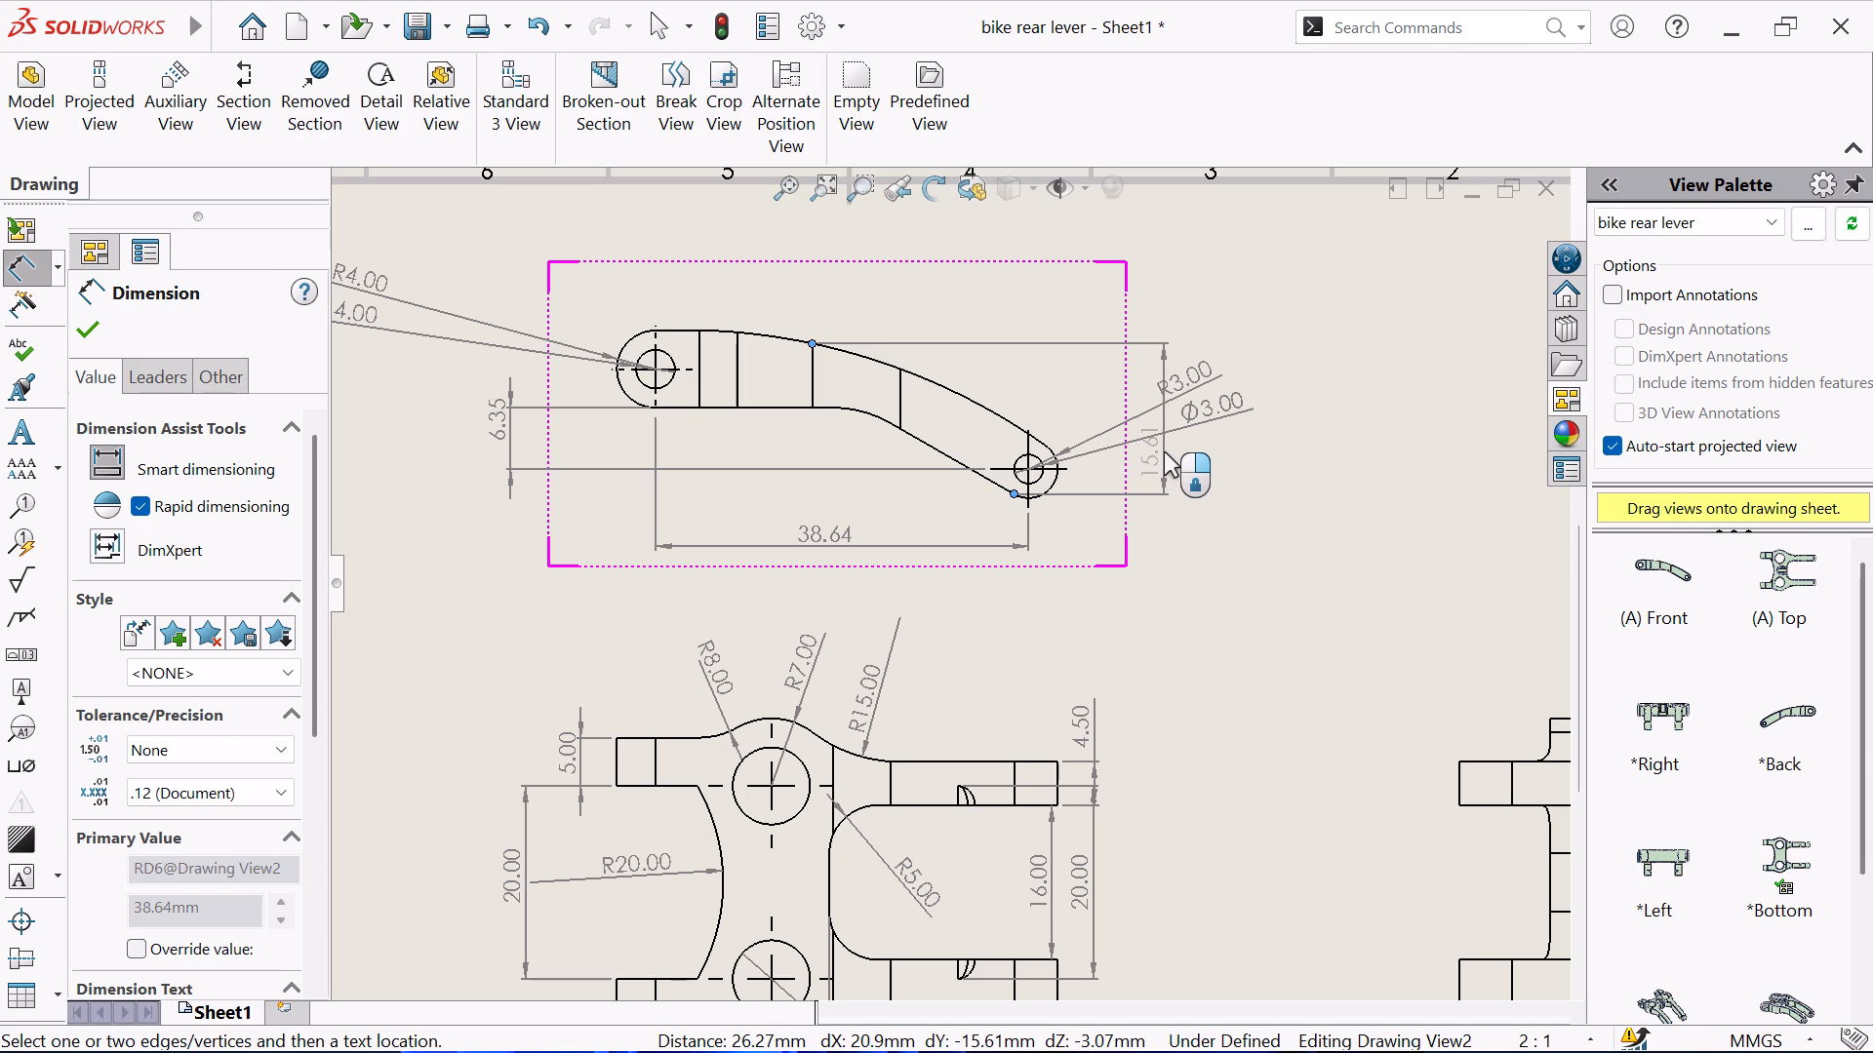
key(Escape)
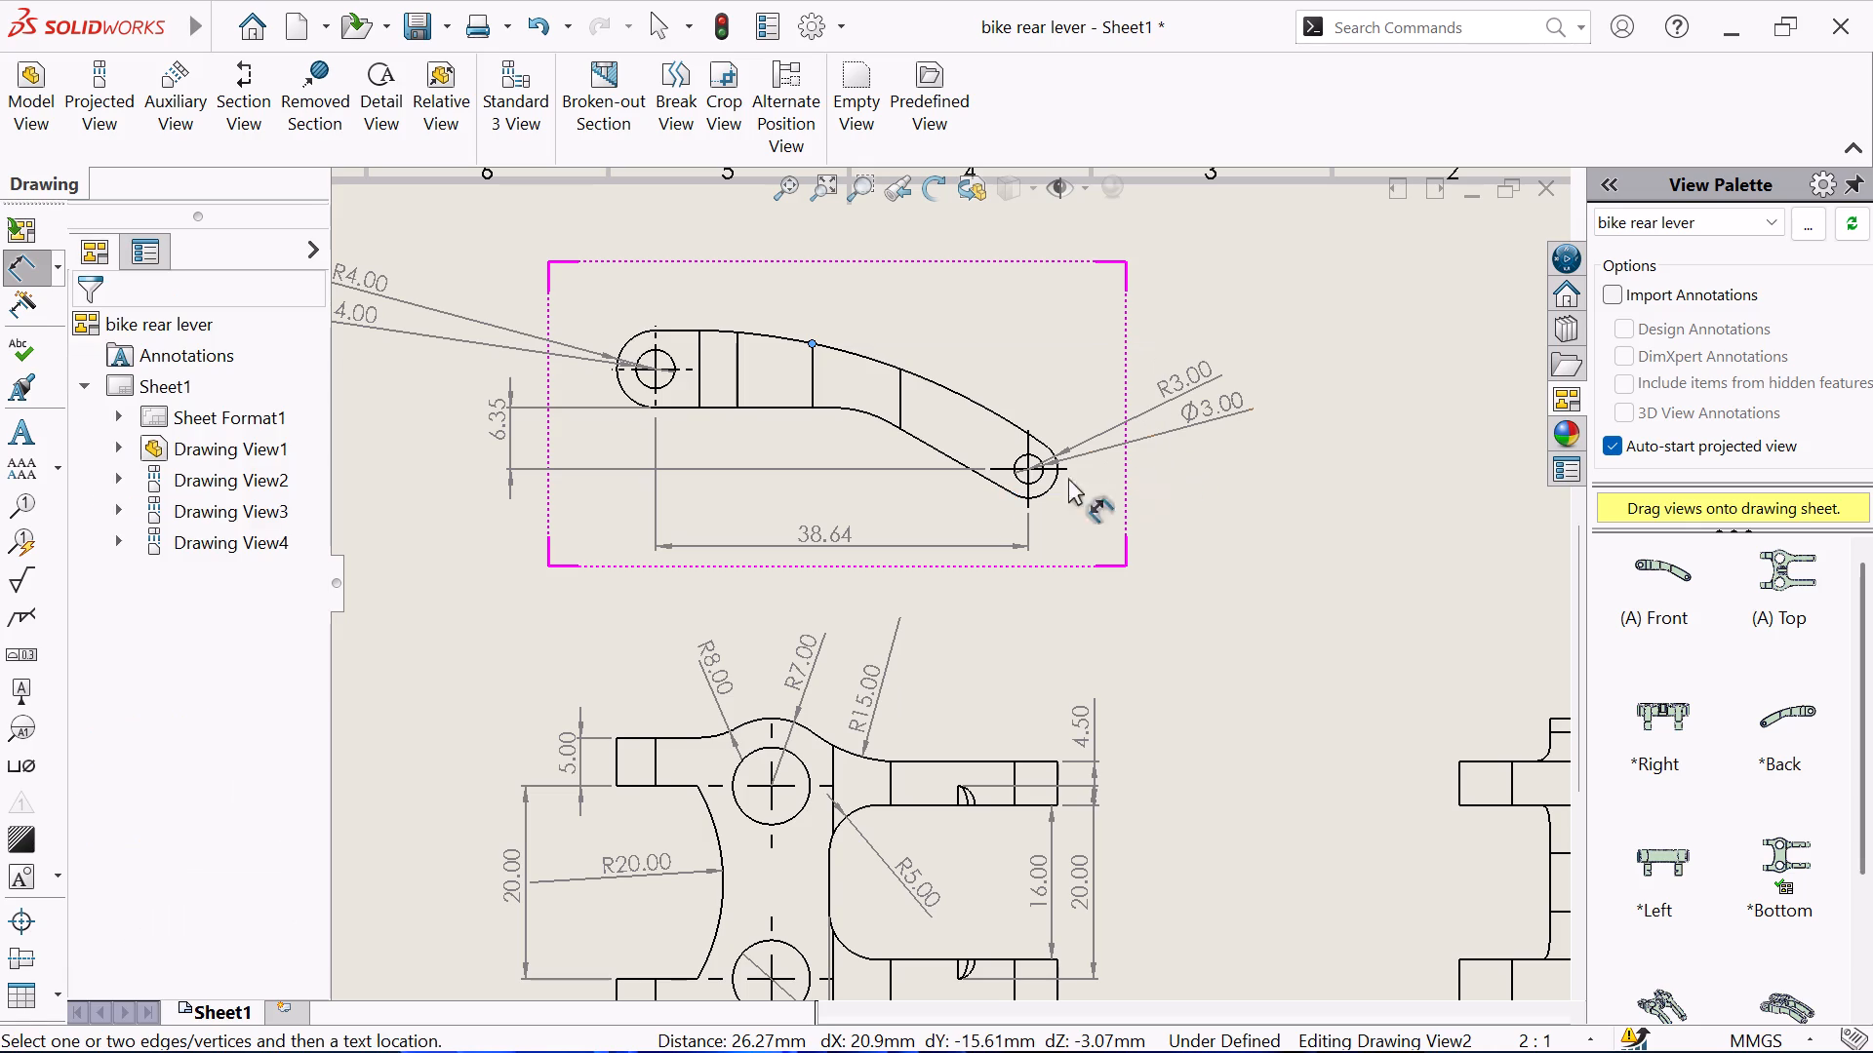
click(984, 476)
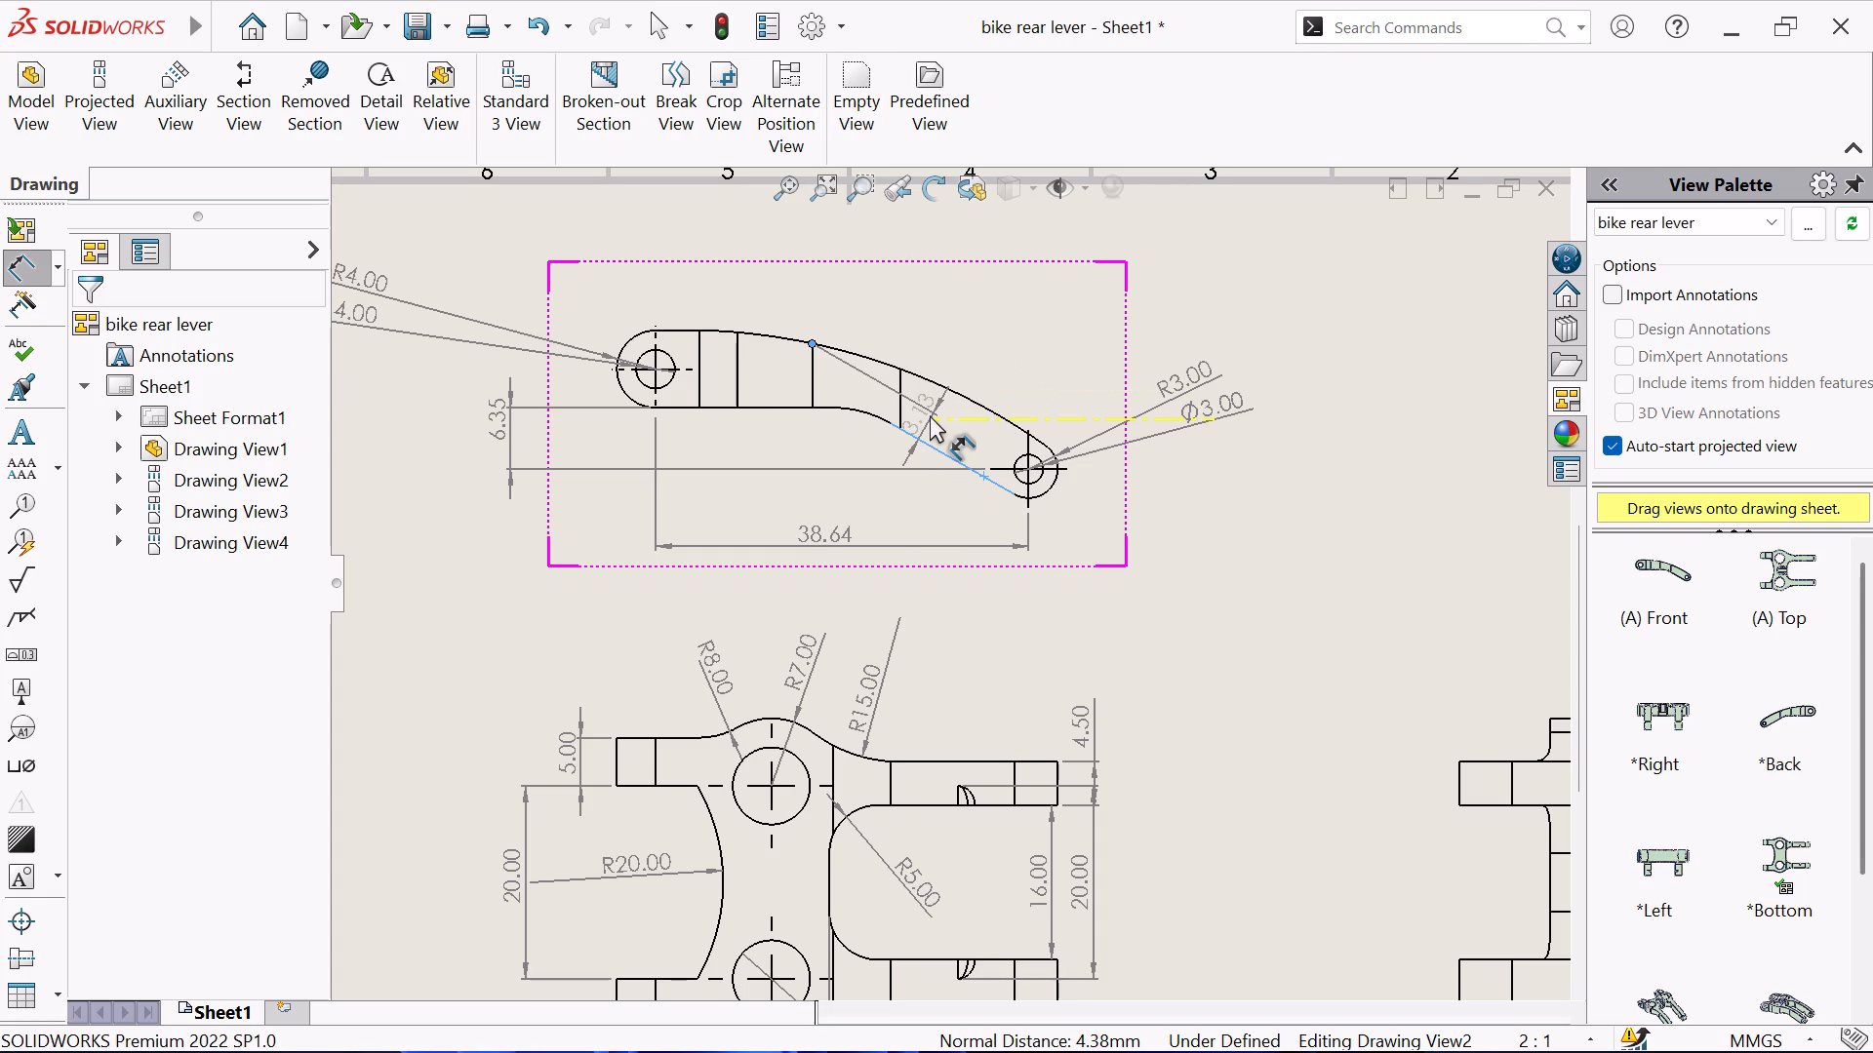
key(Escape)
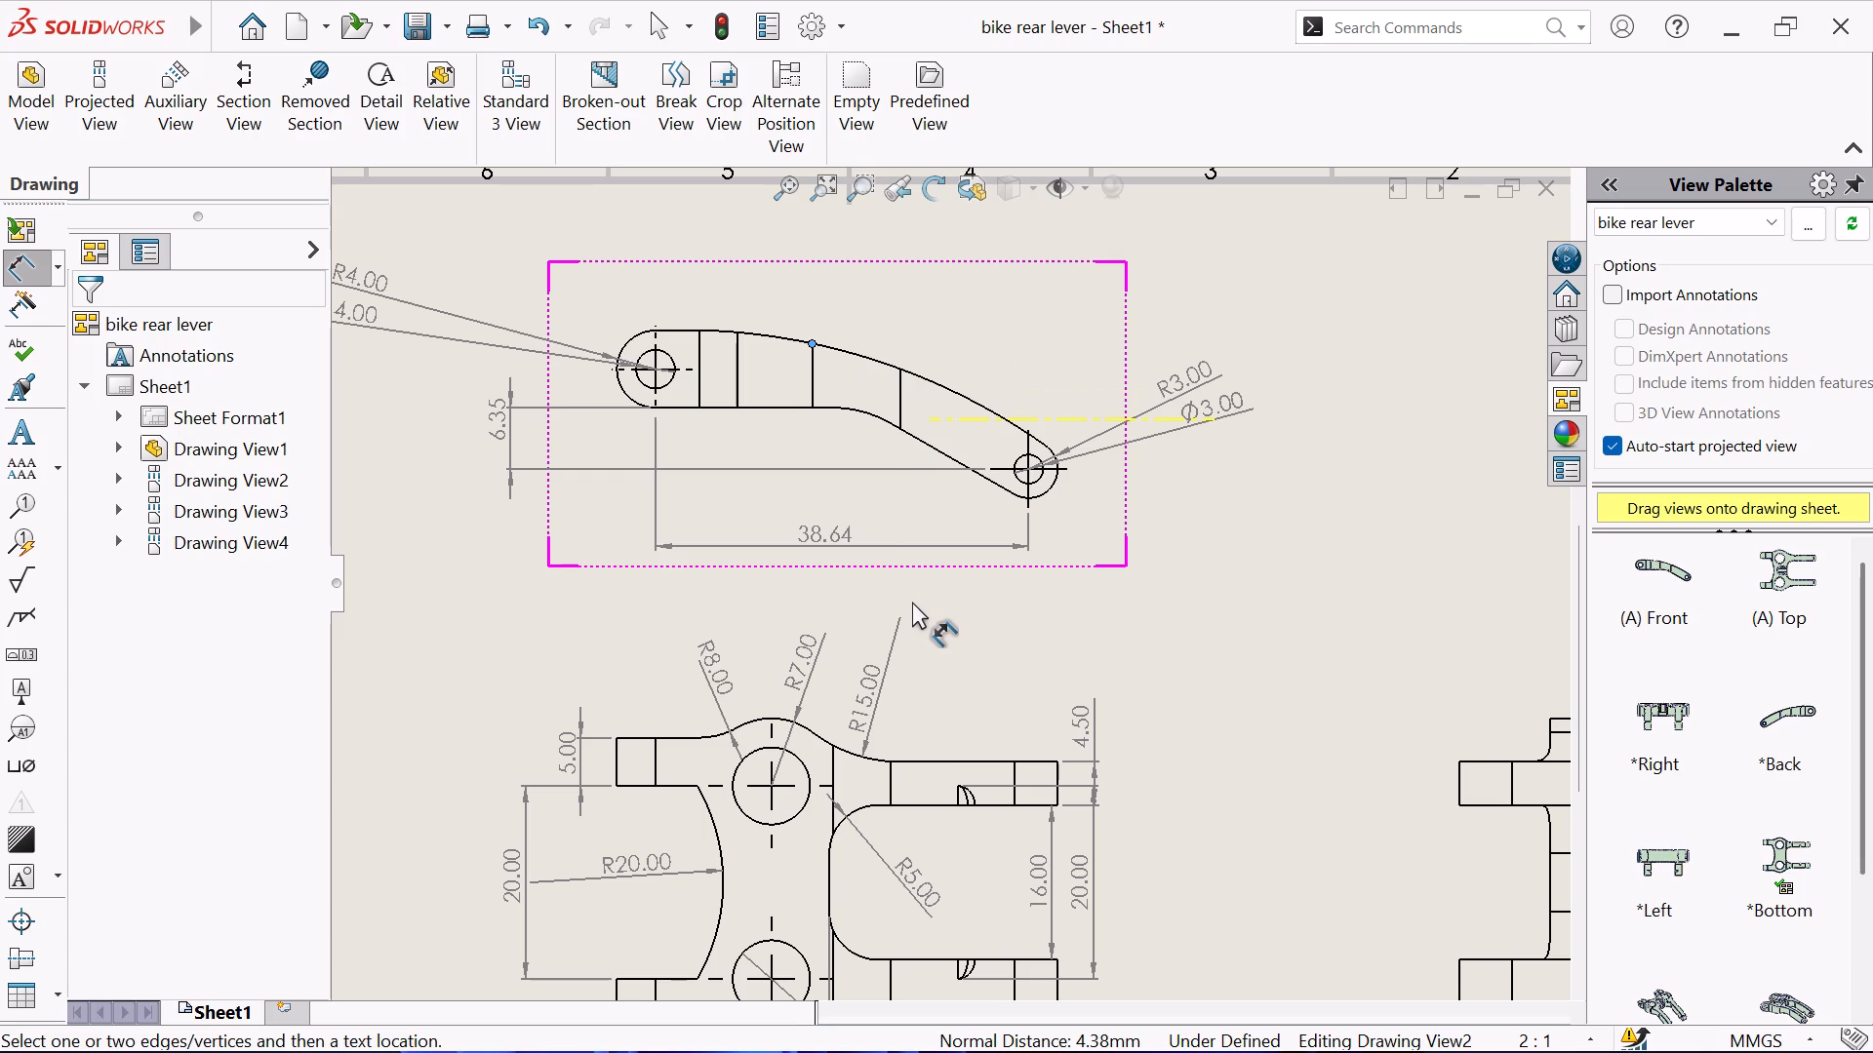
click(672, 382)
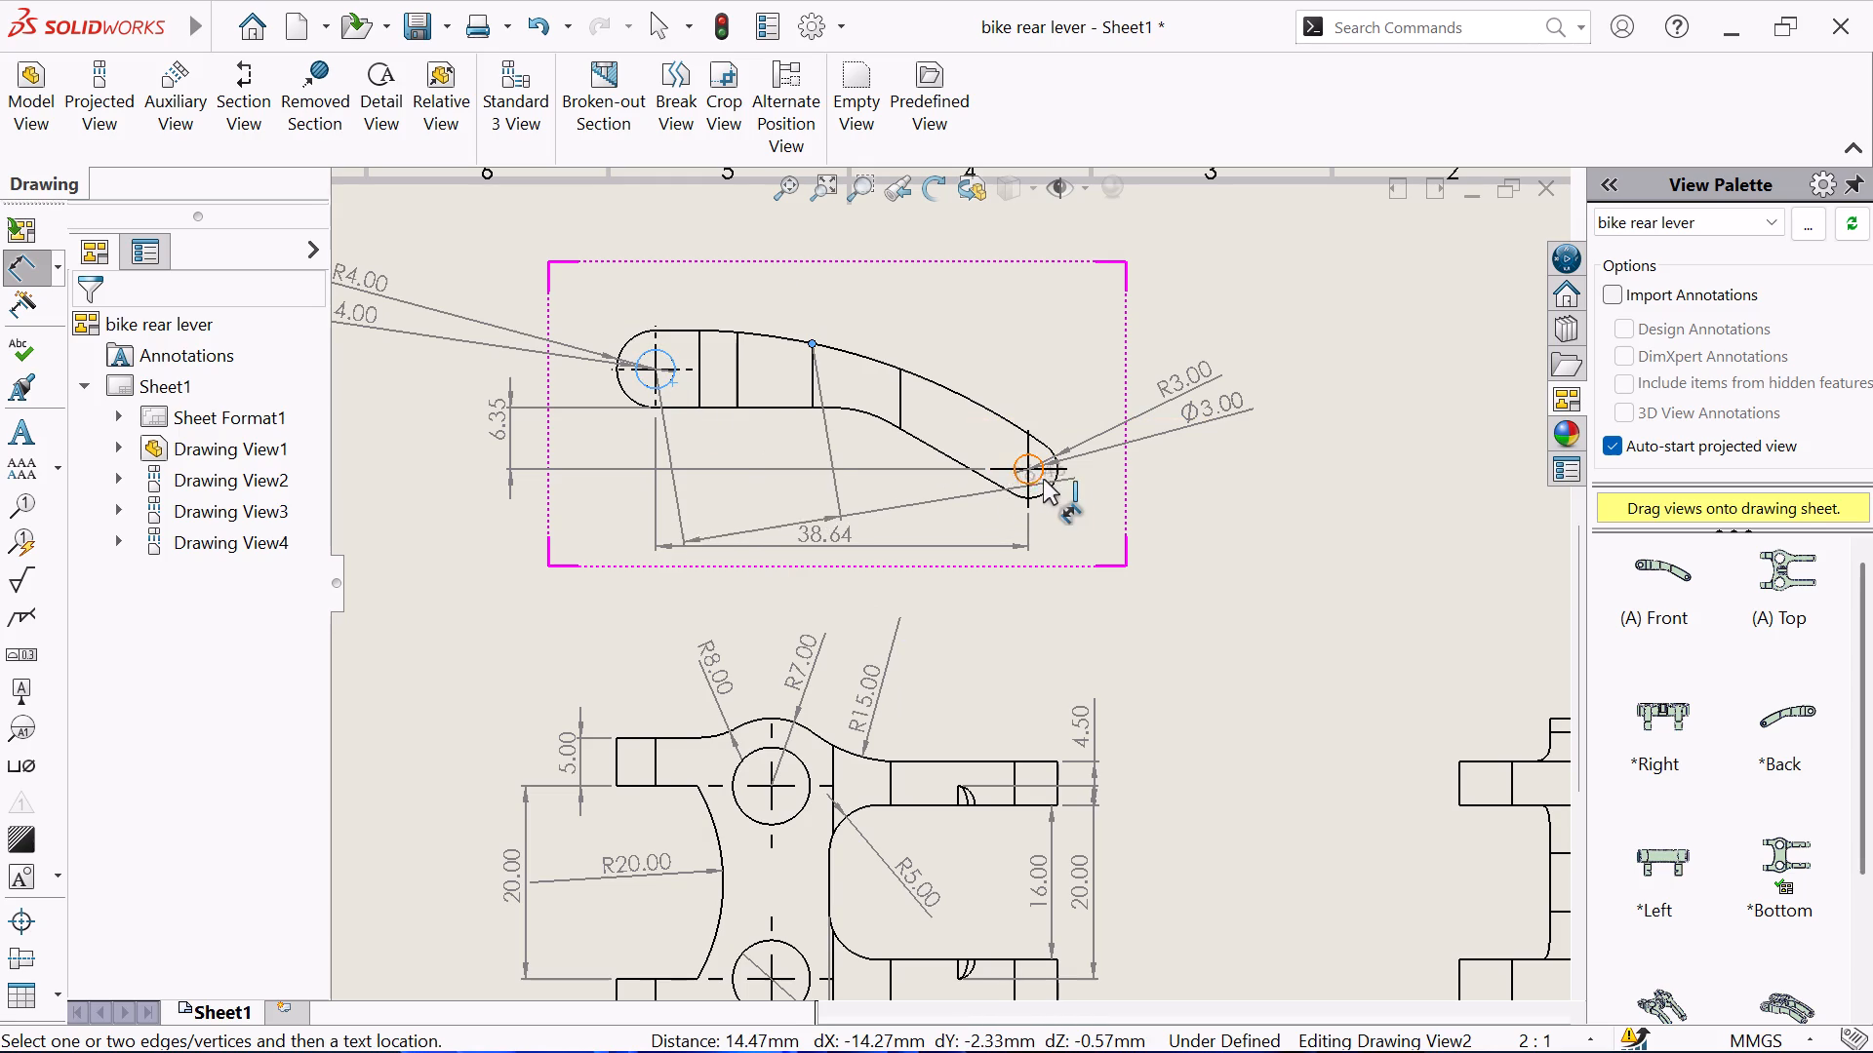
click(1043, 474)
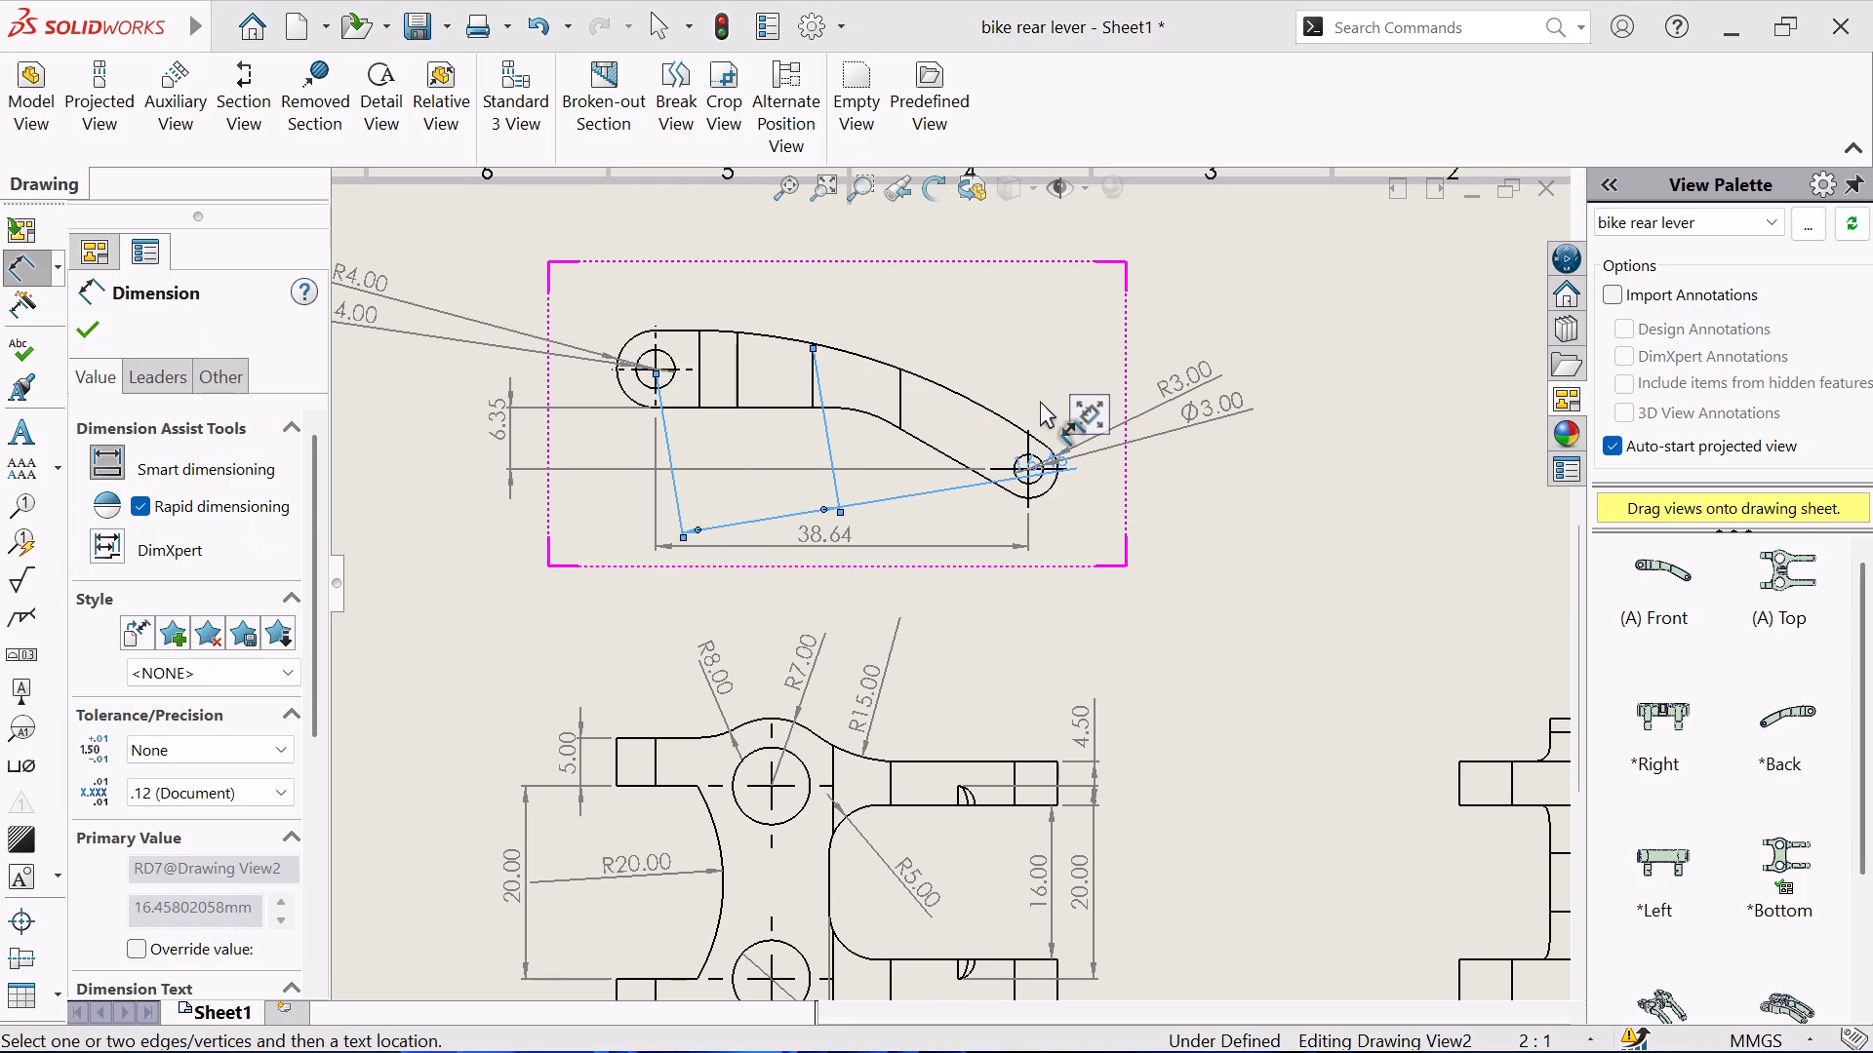
key(Escape)
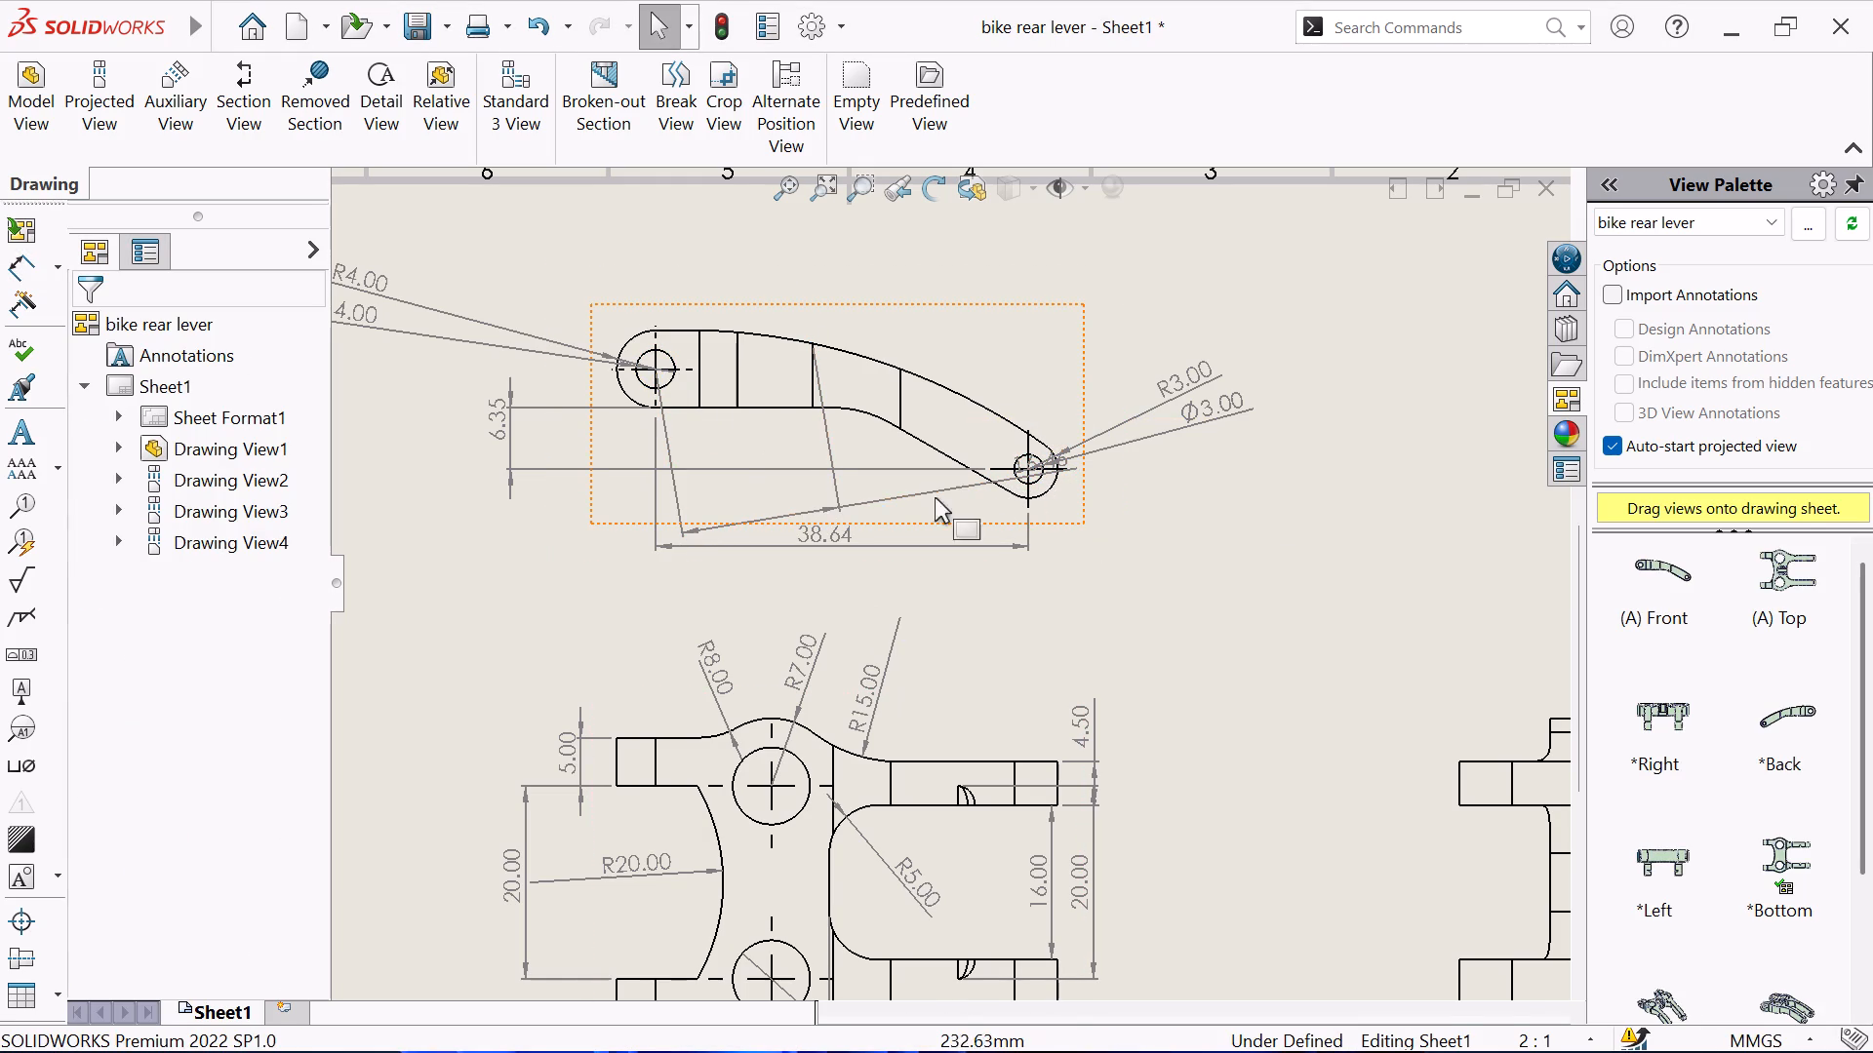
key(Escape)
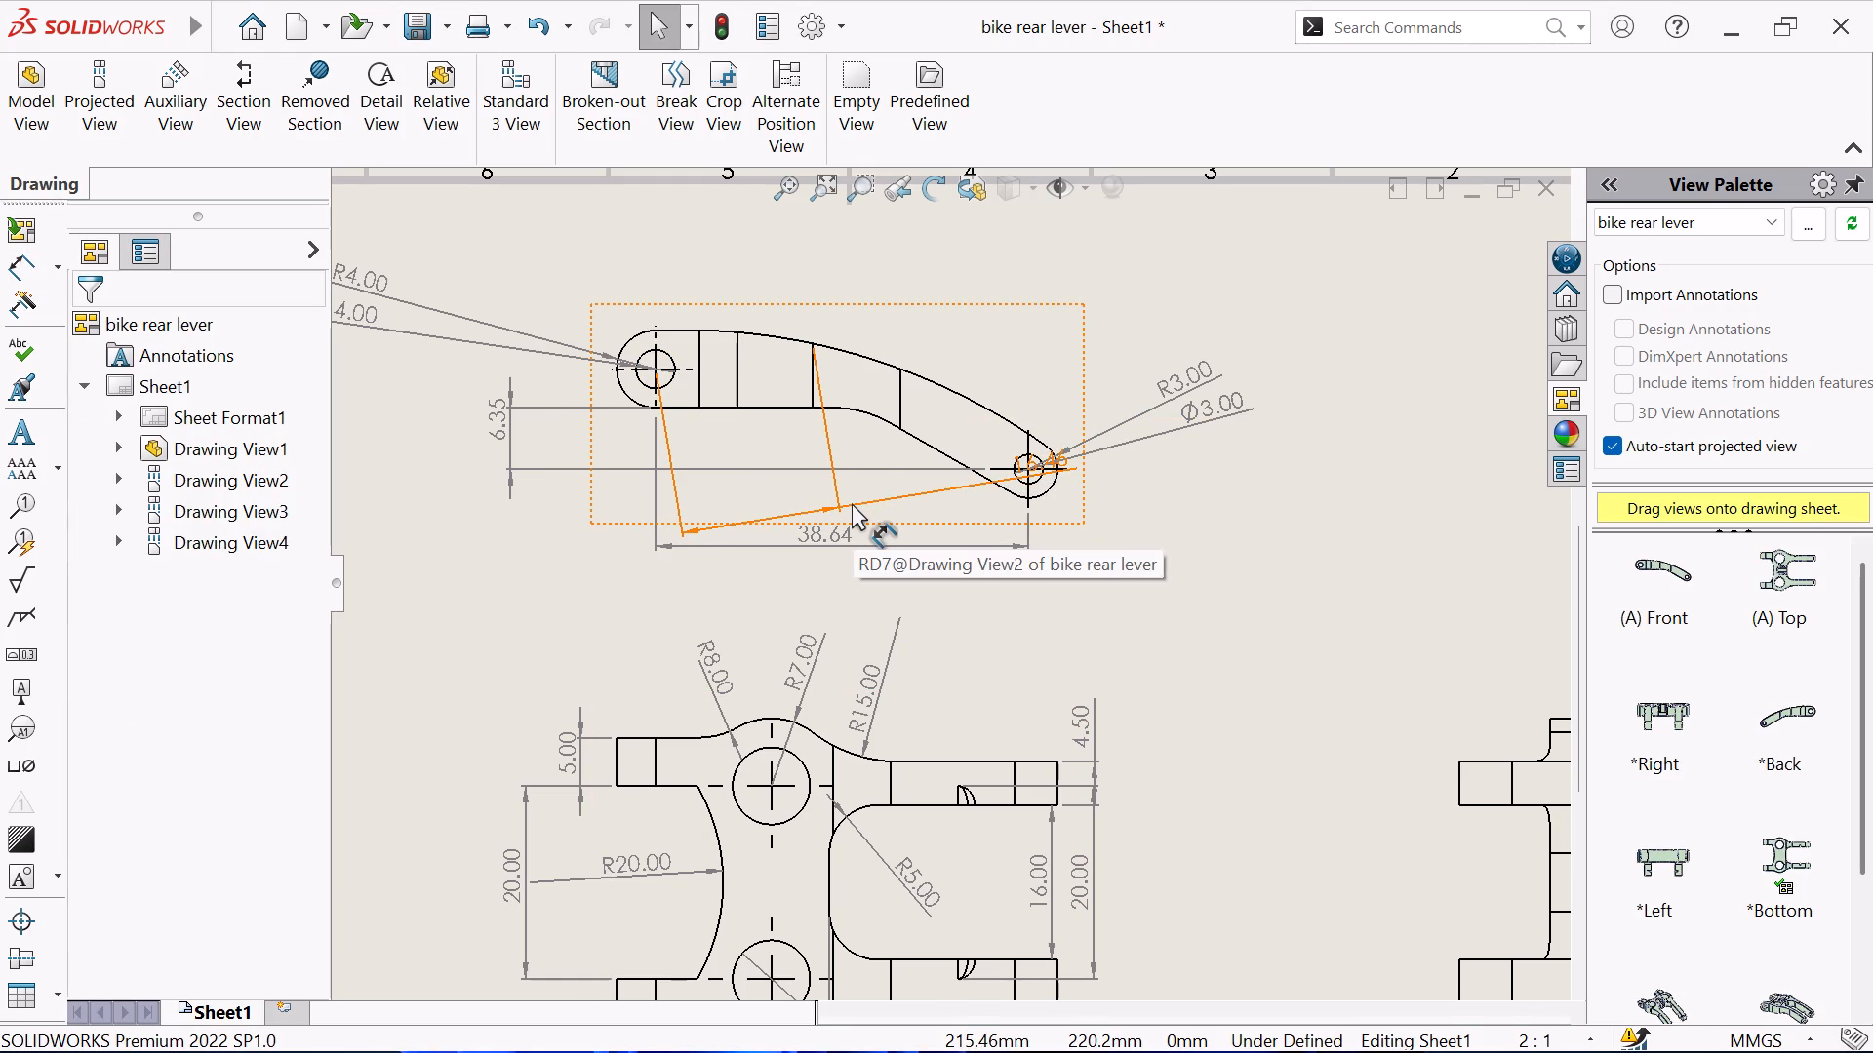
Delete the aligned dimension between the short-arm hole and the third cross line in the curved side view.
key(Escape)
right_click(456, 574)
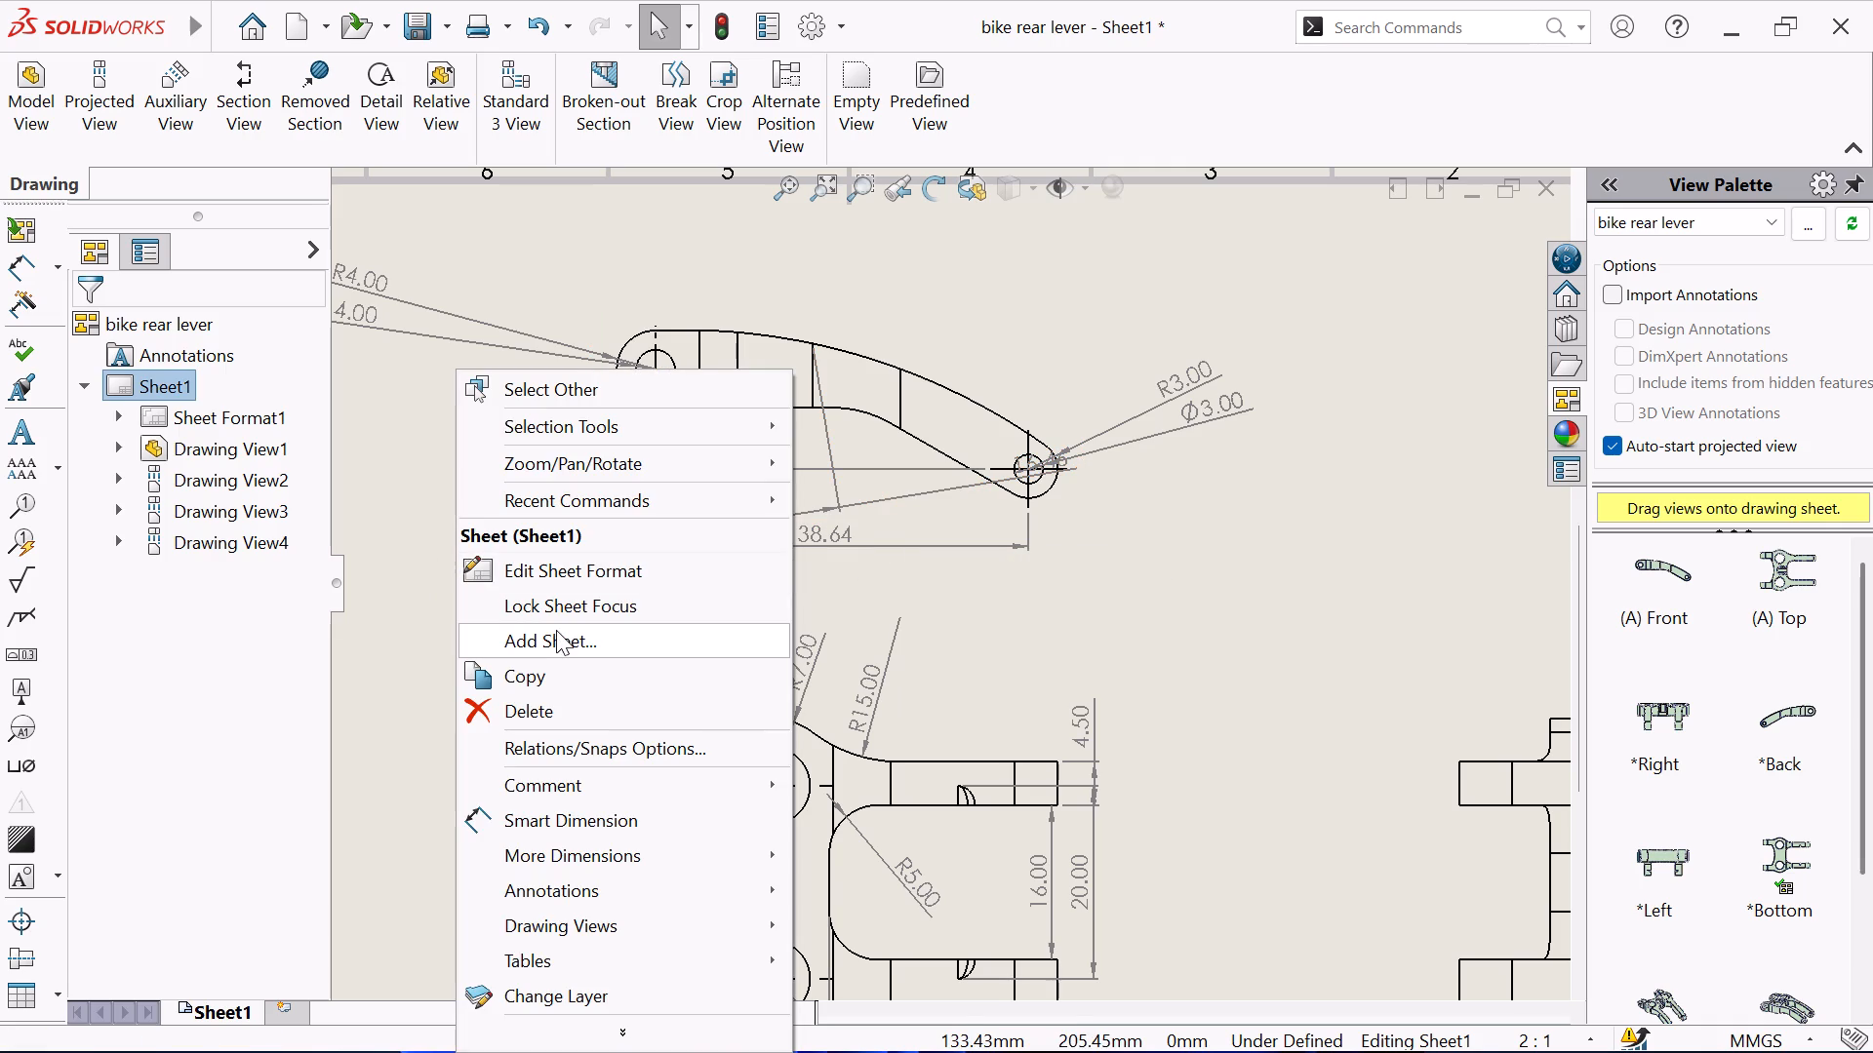
click(964, 654)
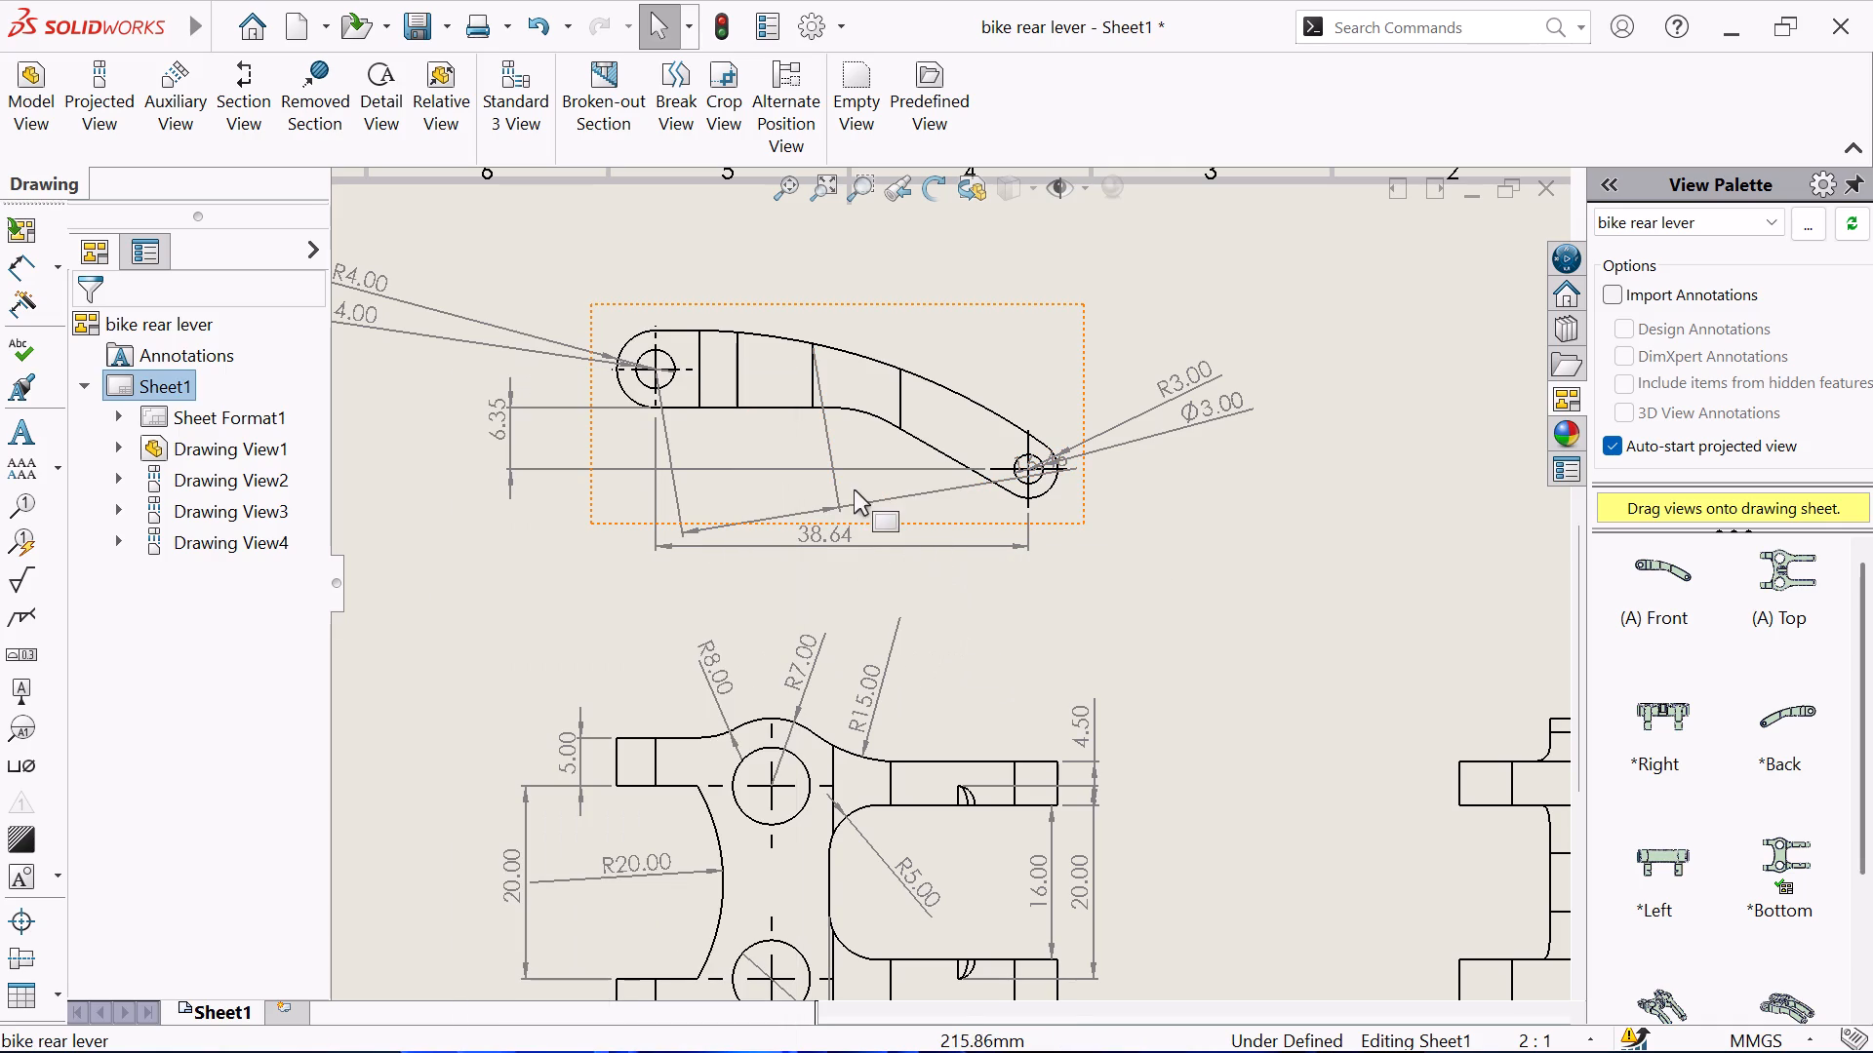
click(838, 491)
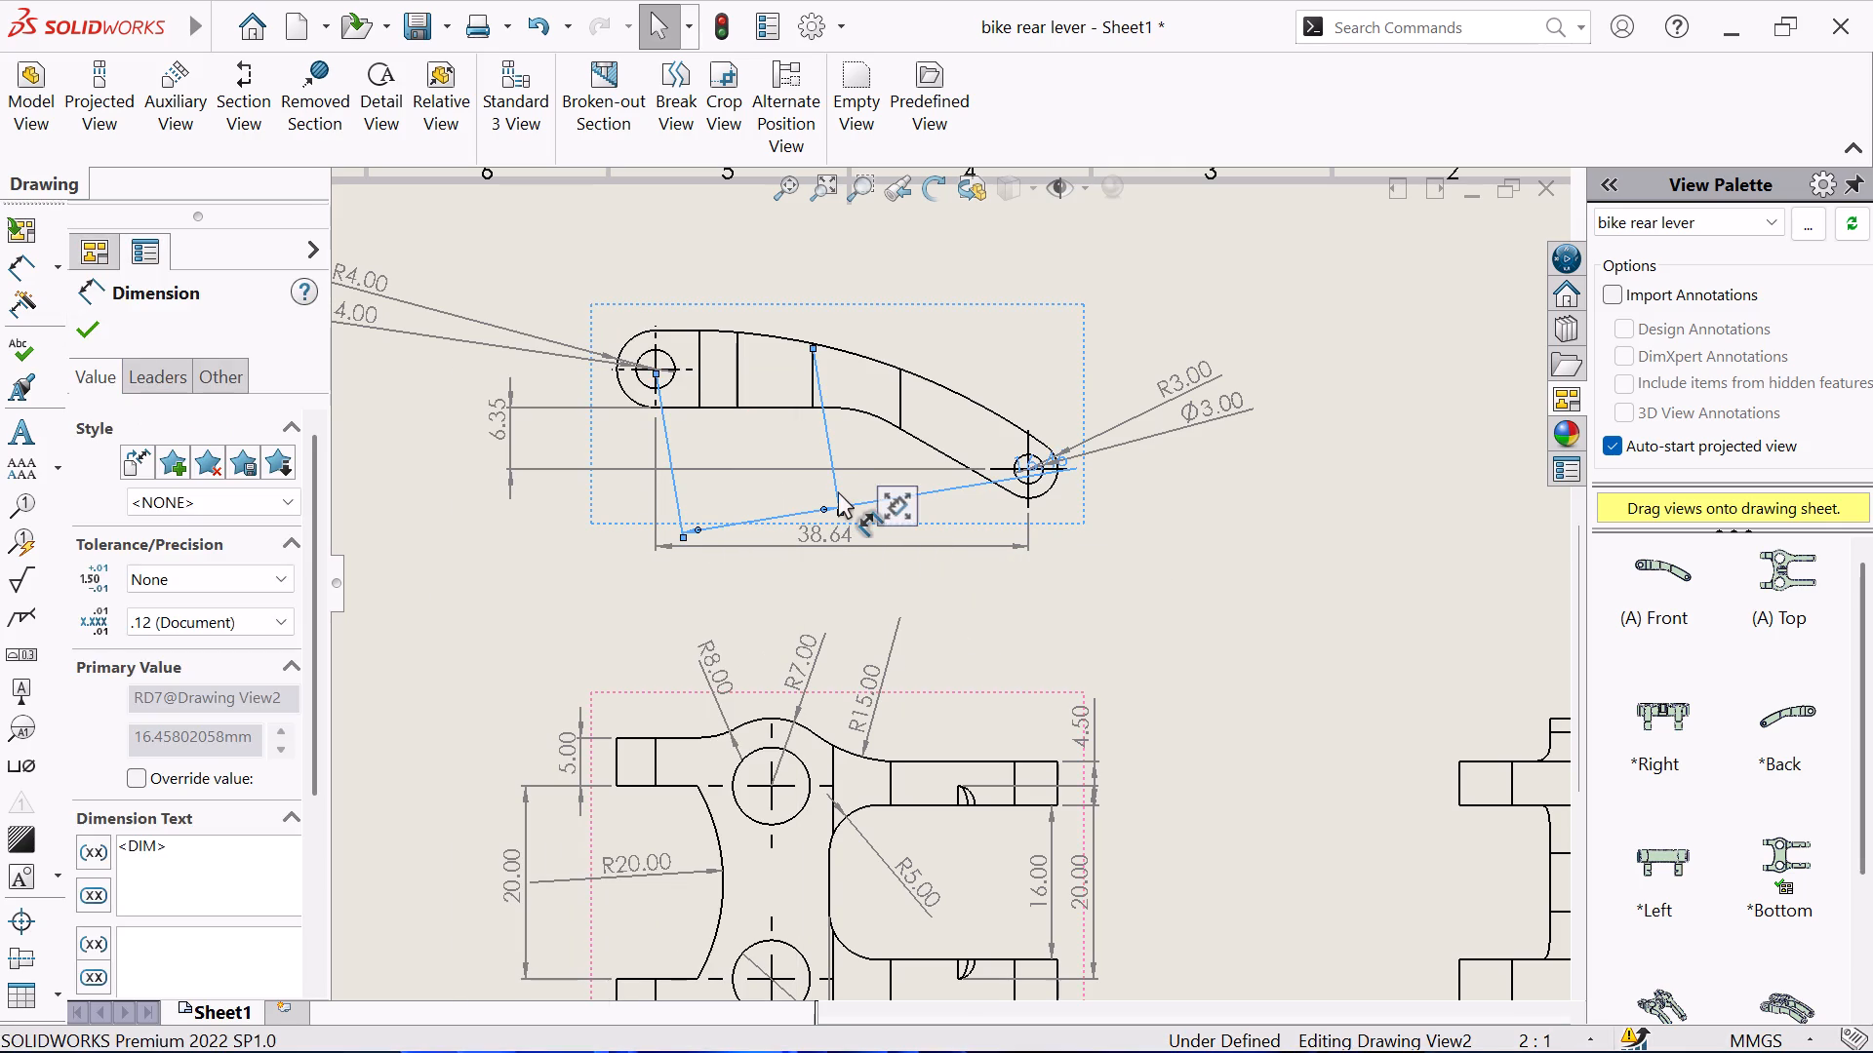
key(Delete)
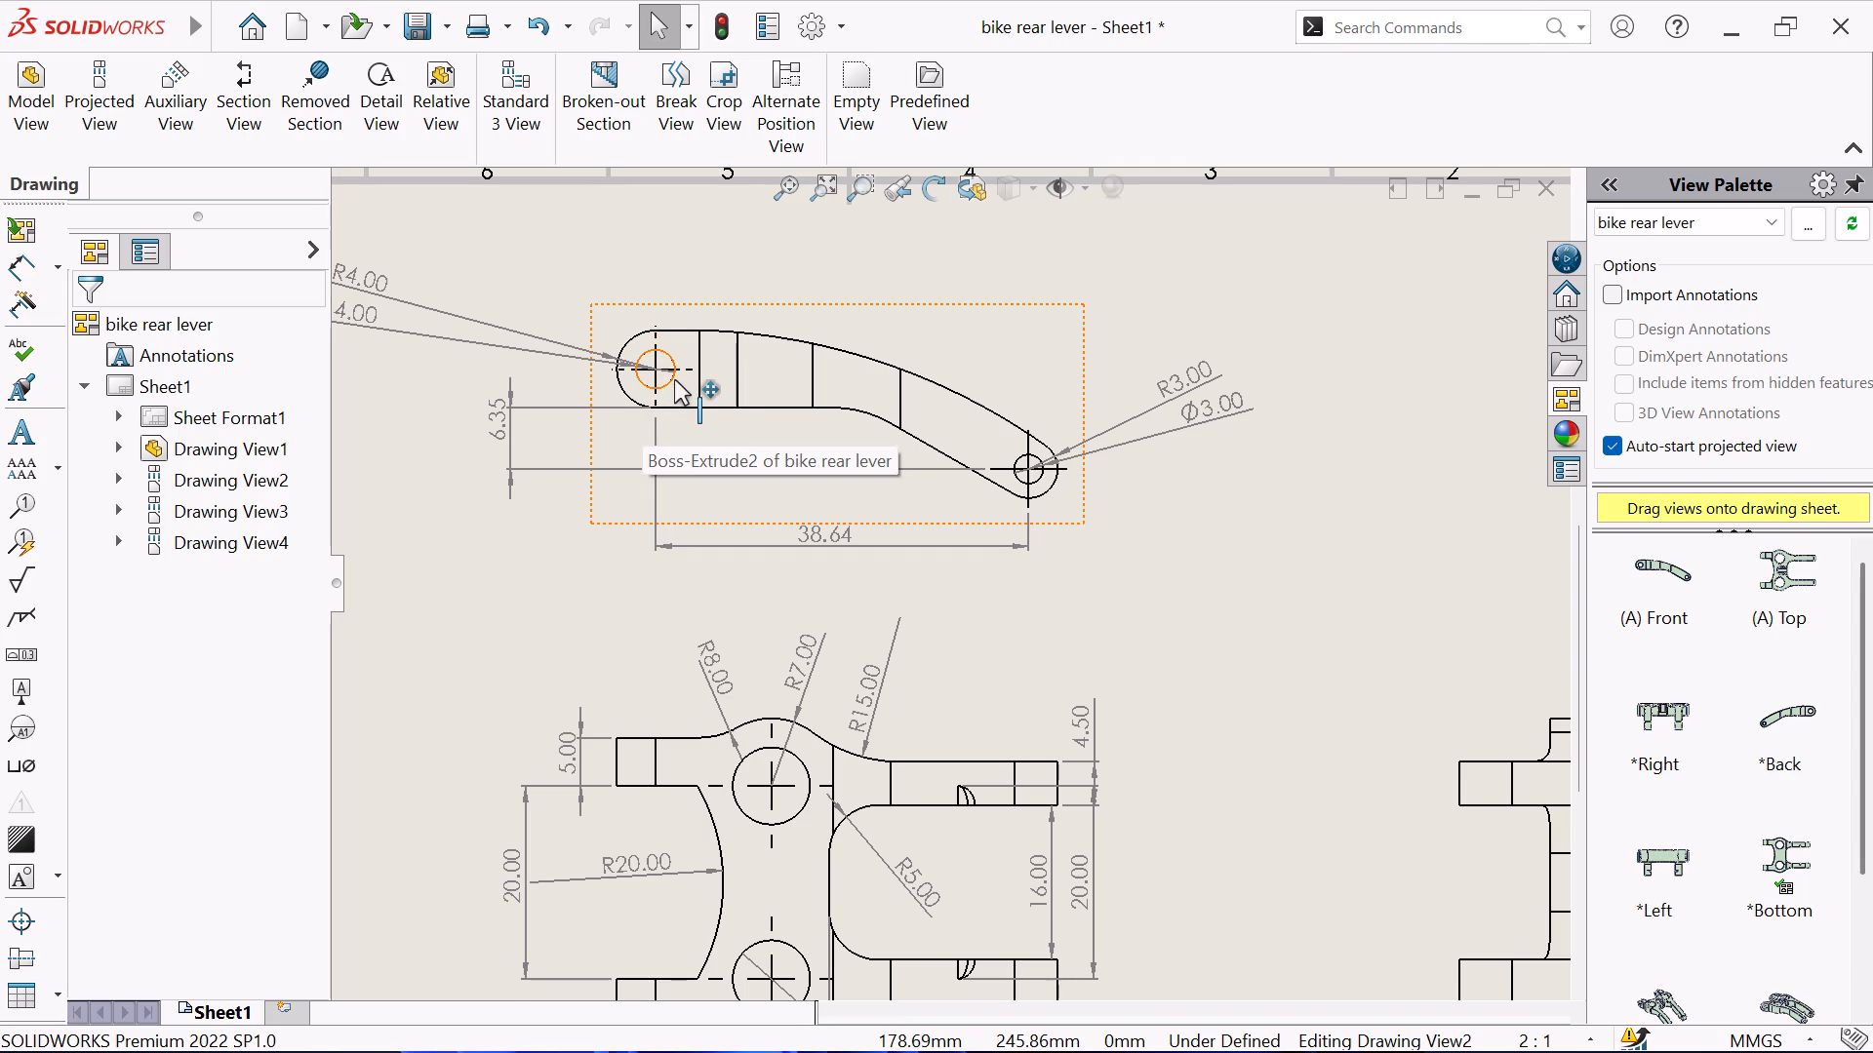
Dimension the vertical distance between the short-arm hole and the long-arm hole, placed beyond the long-arm end of the curved side view.
click(25, 268)
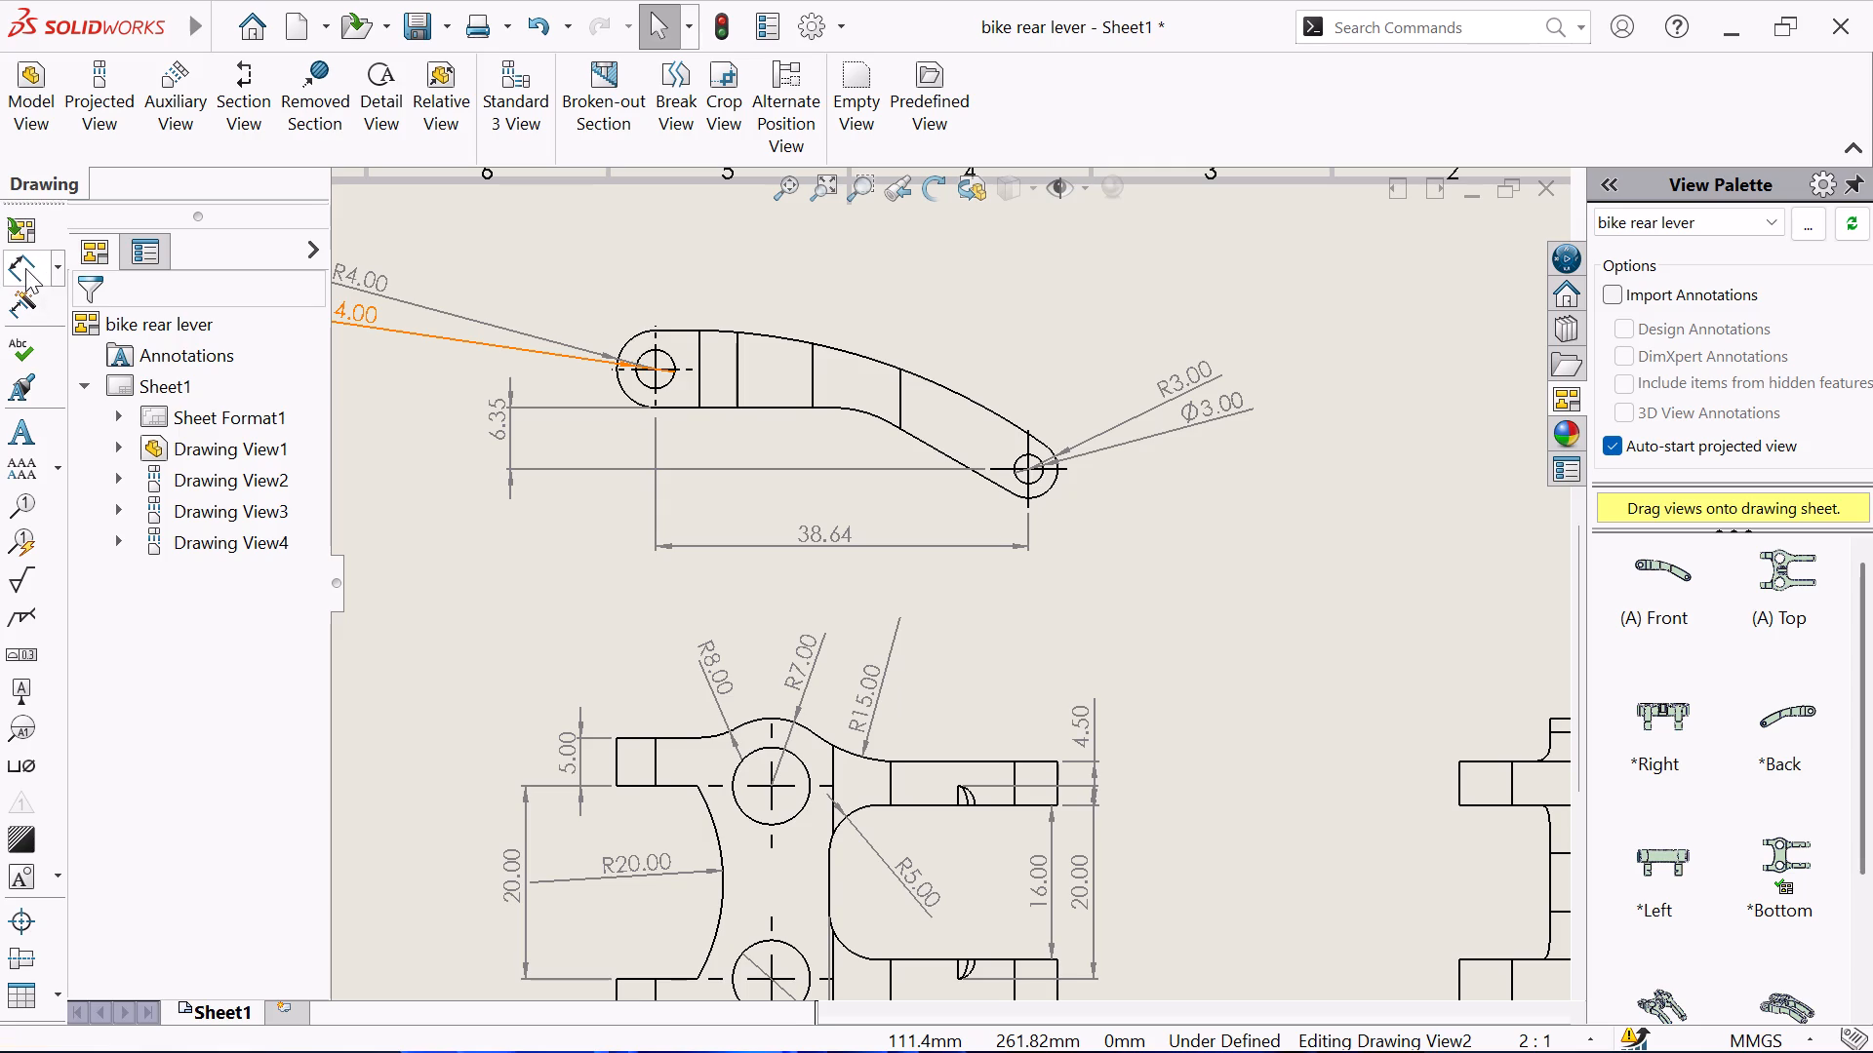
click(665, 385)
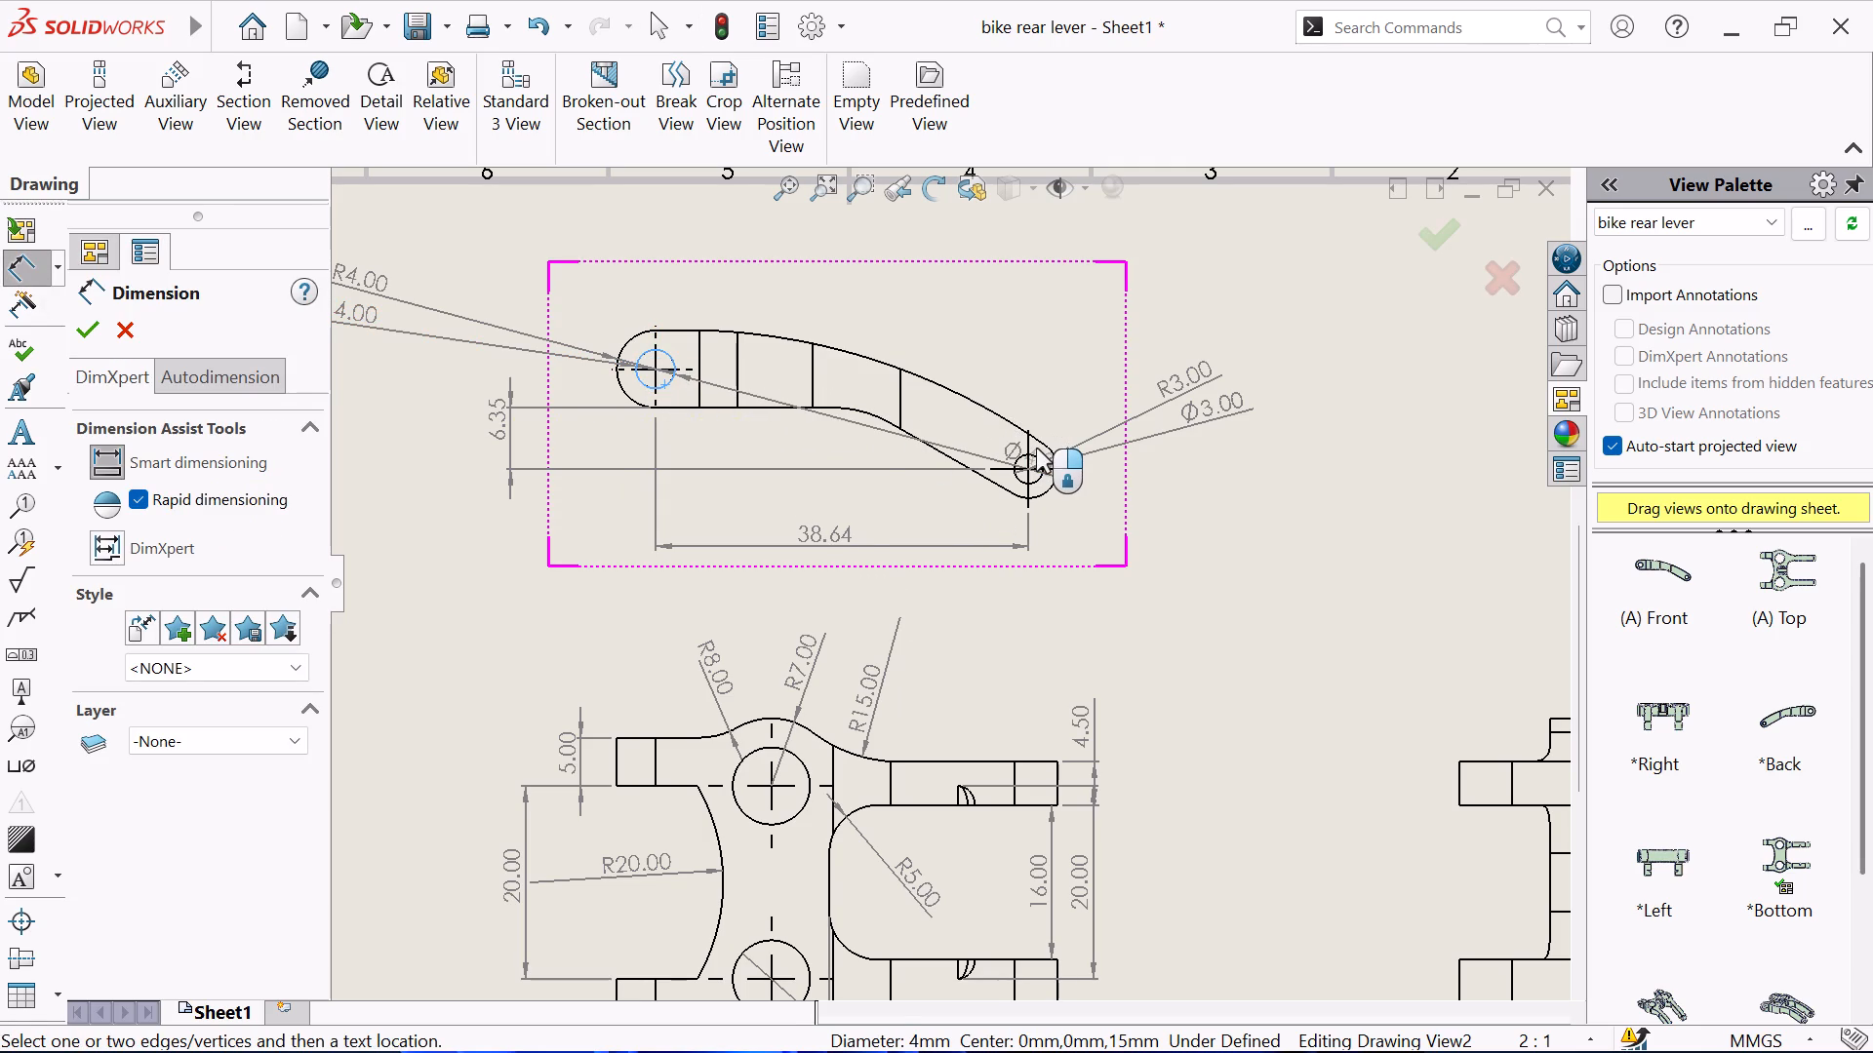
click(1040, 458)
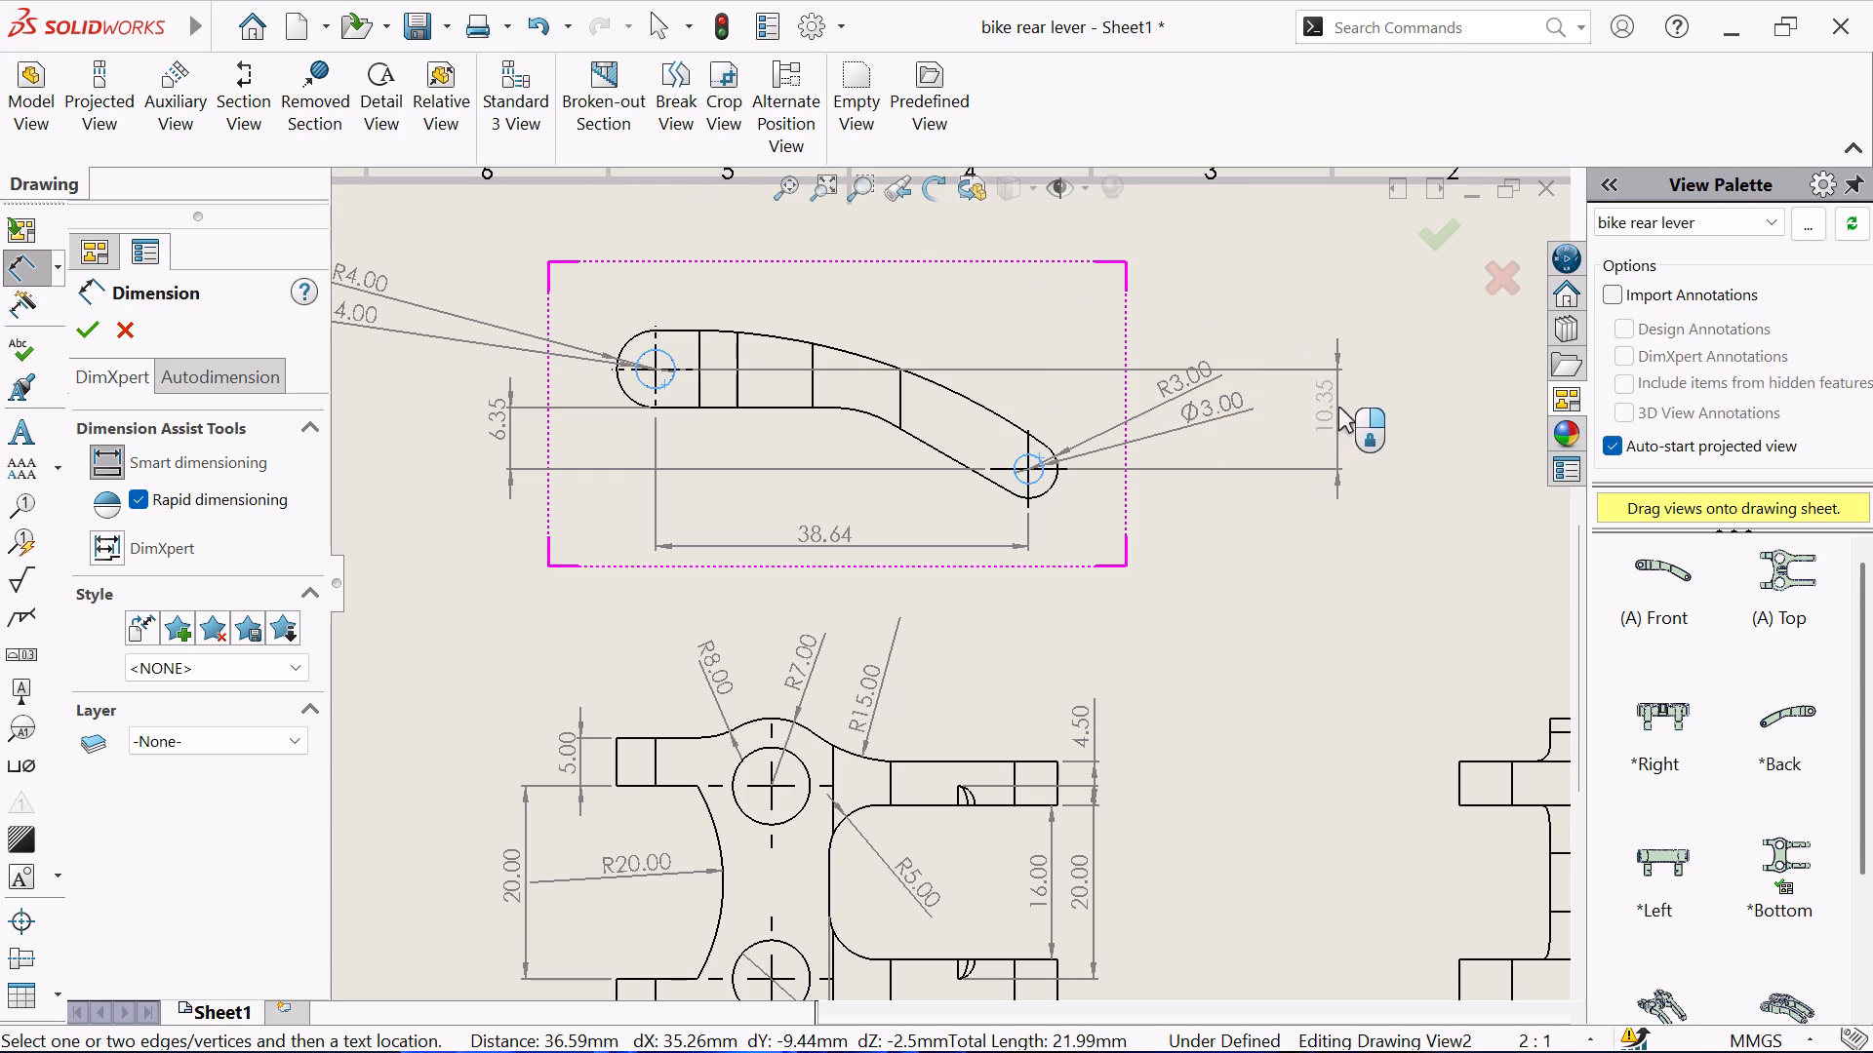
click(1338, 407)
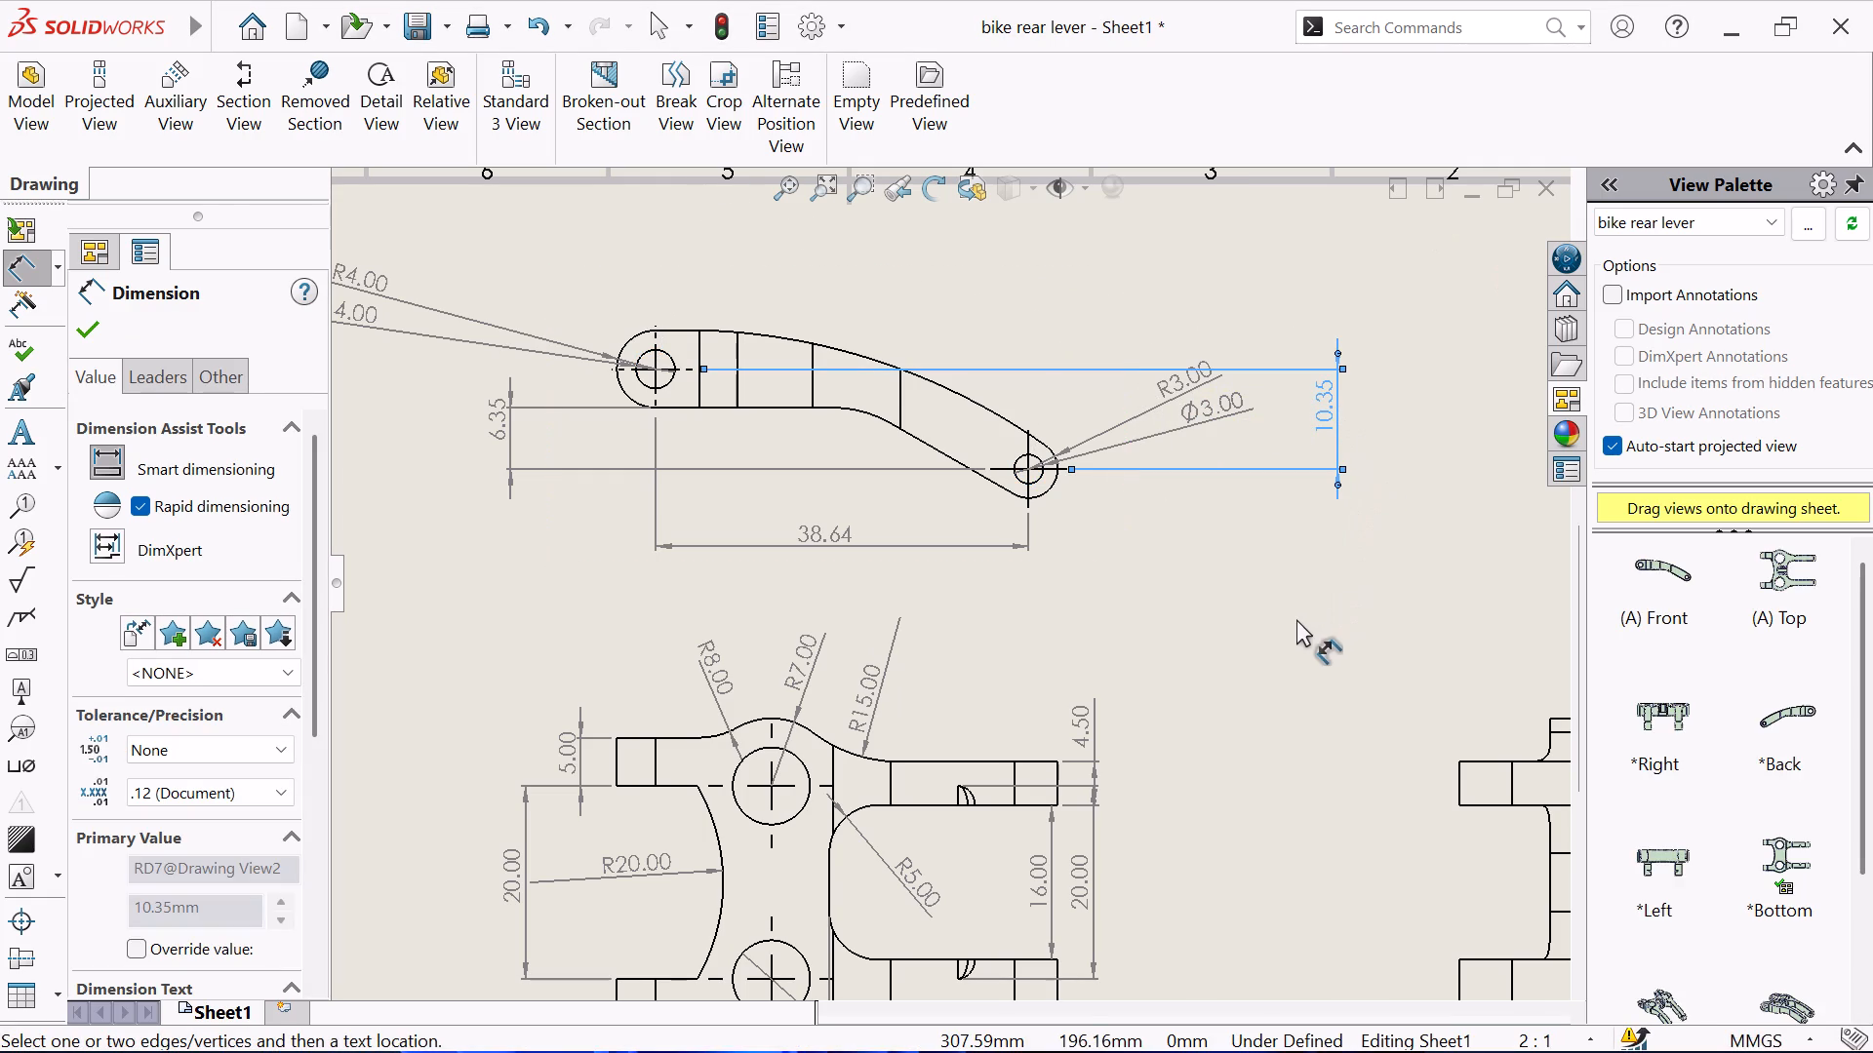
right_click(1296, 619)
click(1357, 733)
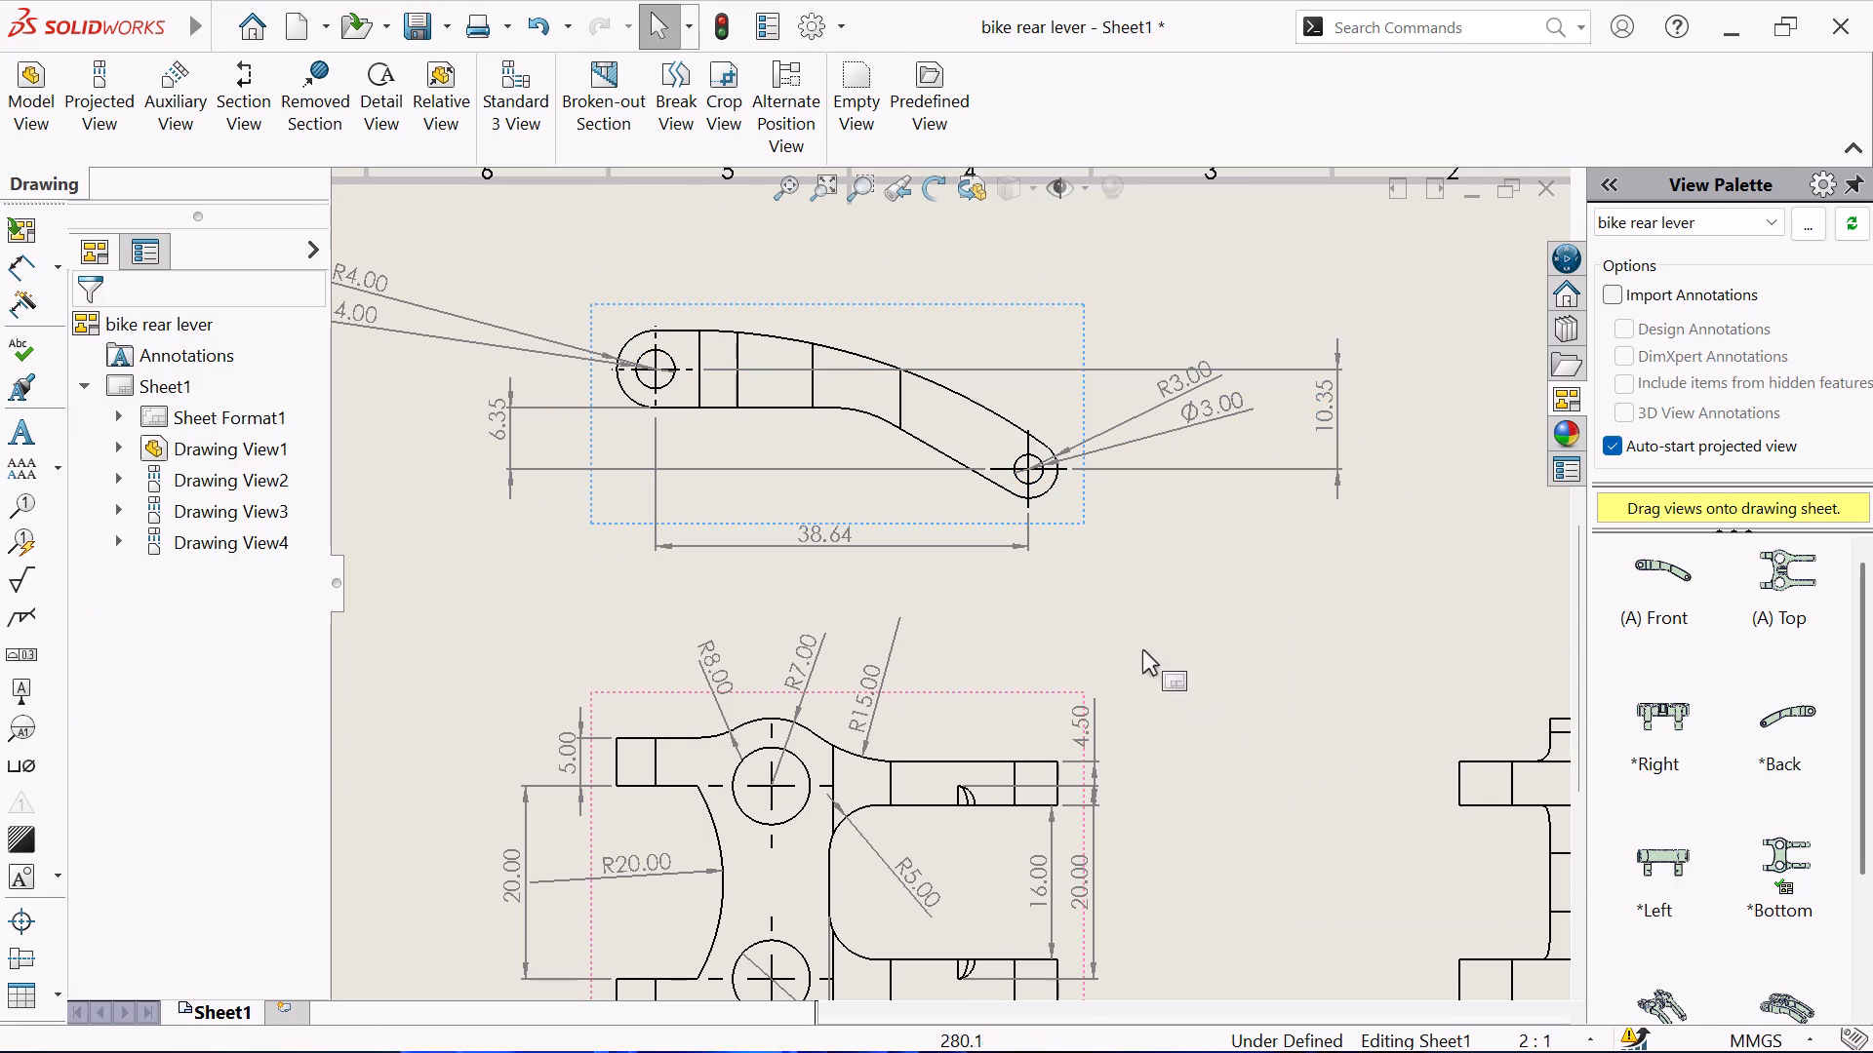
Create a detail view from a circle of about 5 mm radius around the central slot in the end view, placed above the shaded pictorial view.
scroll(1099, 617, up, 4)
scroll(1332, 742, down, 3)
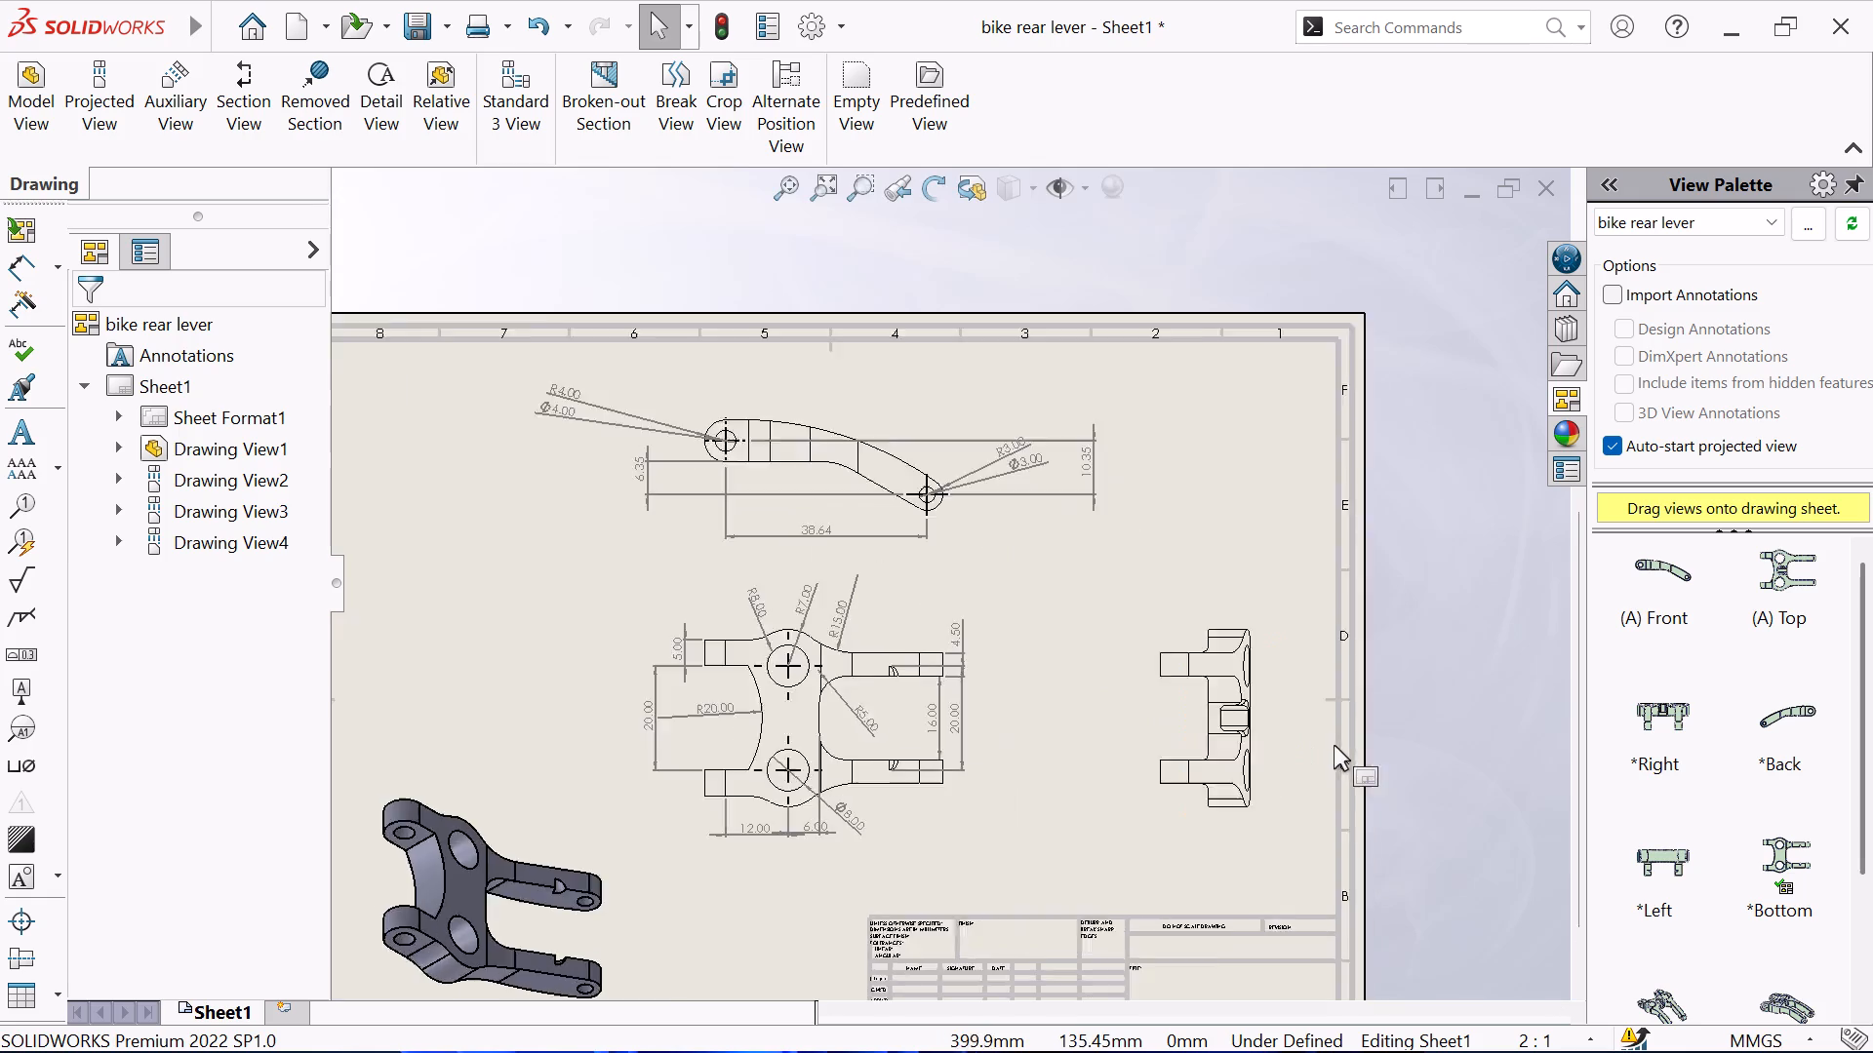
scroll(1334, 745, down, 1)
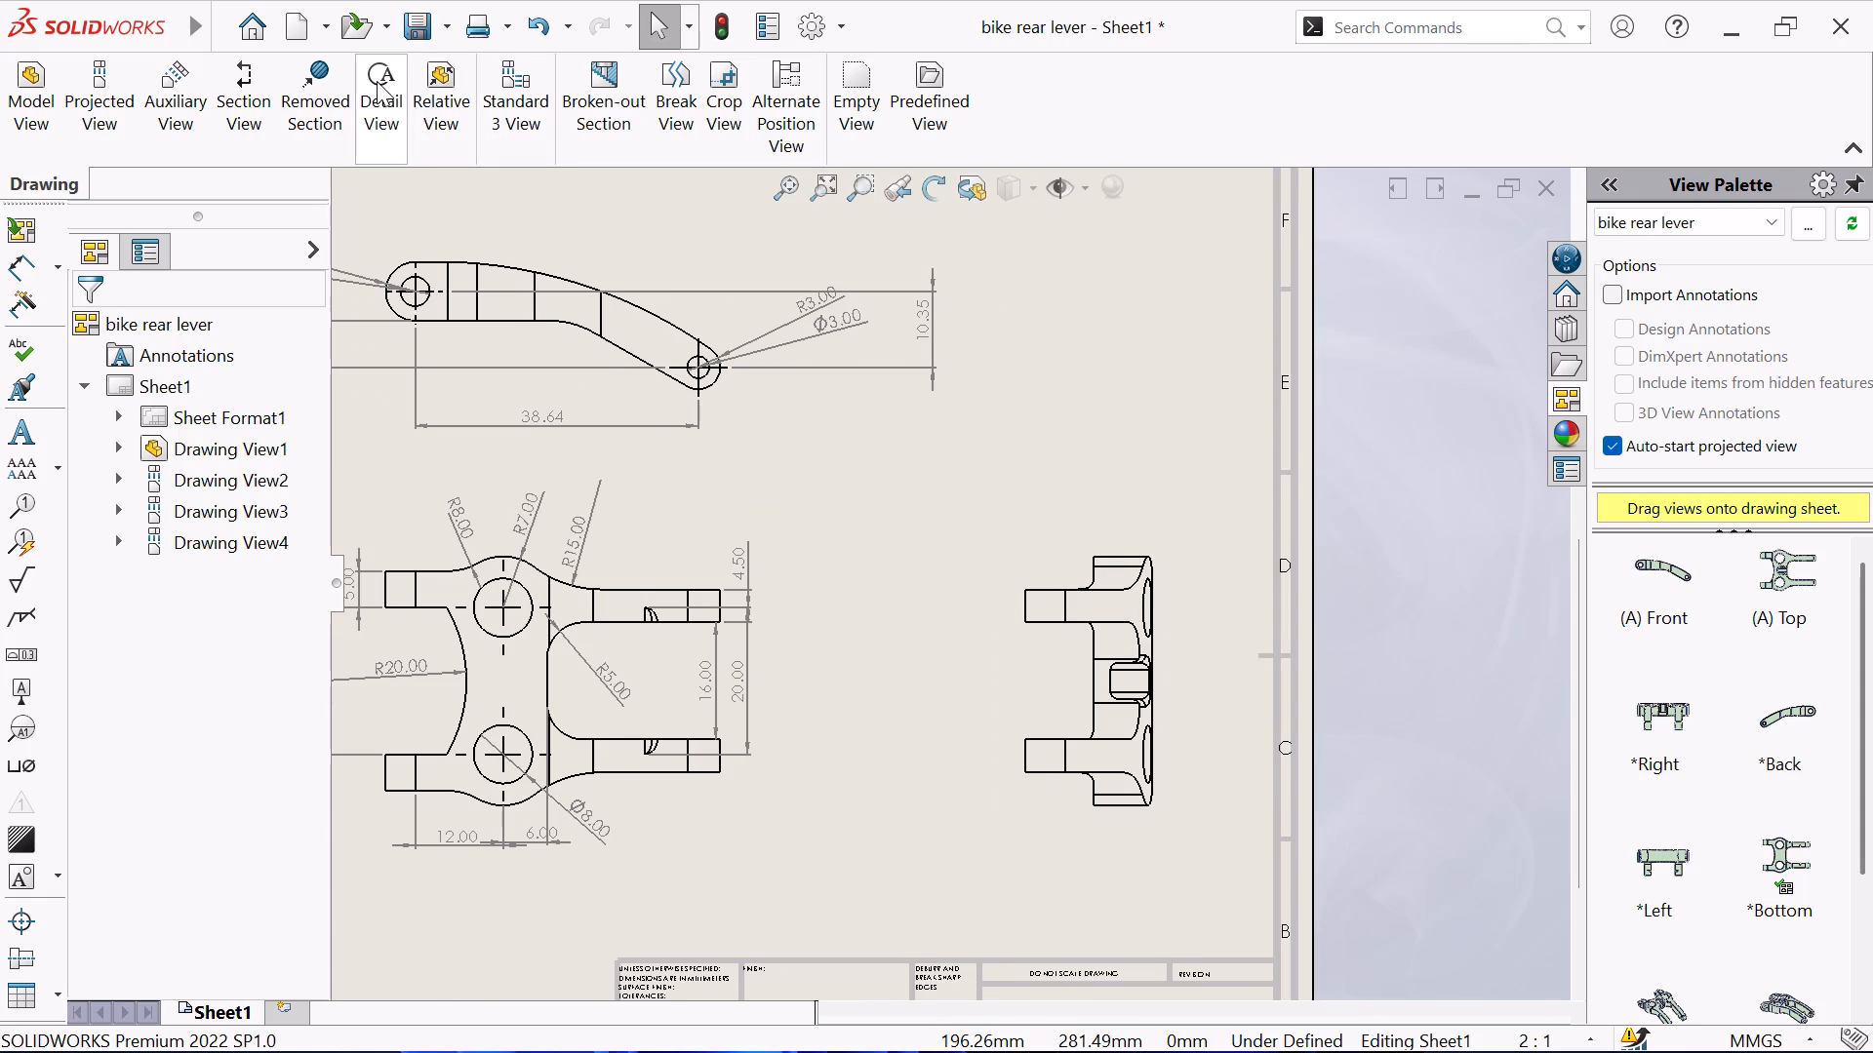
click(377, 79)
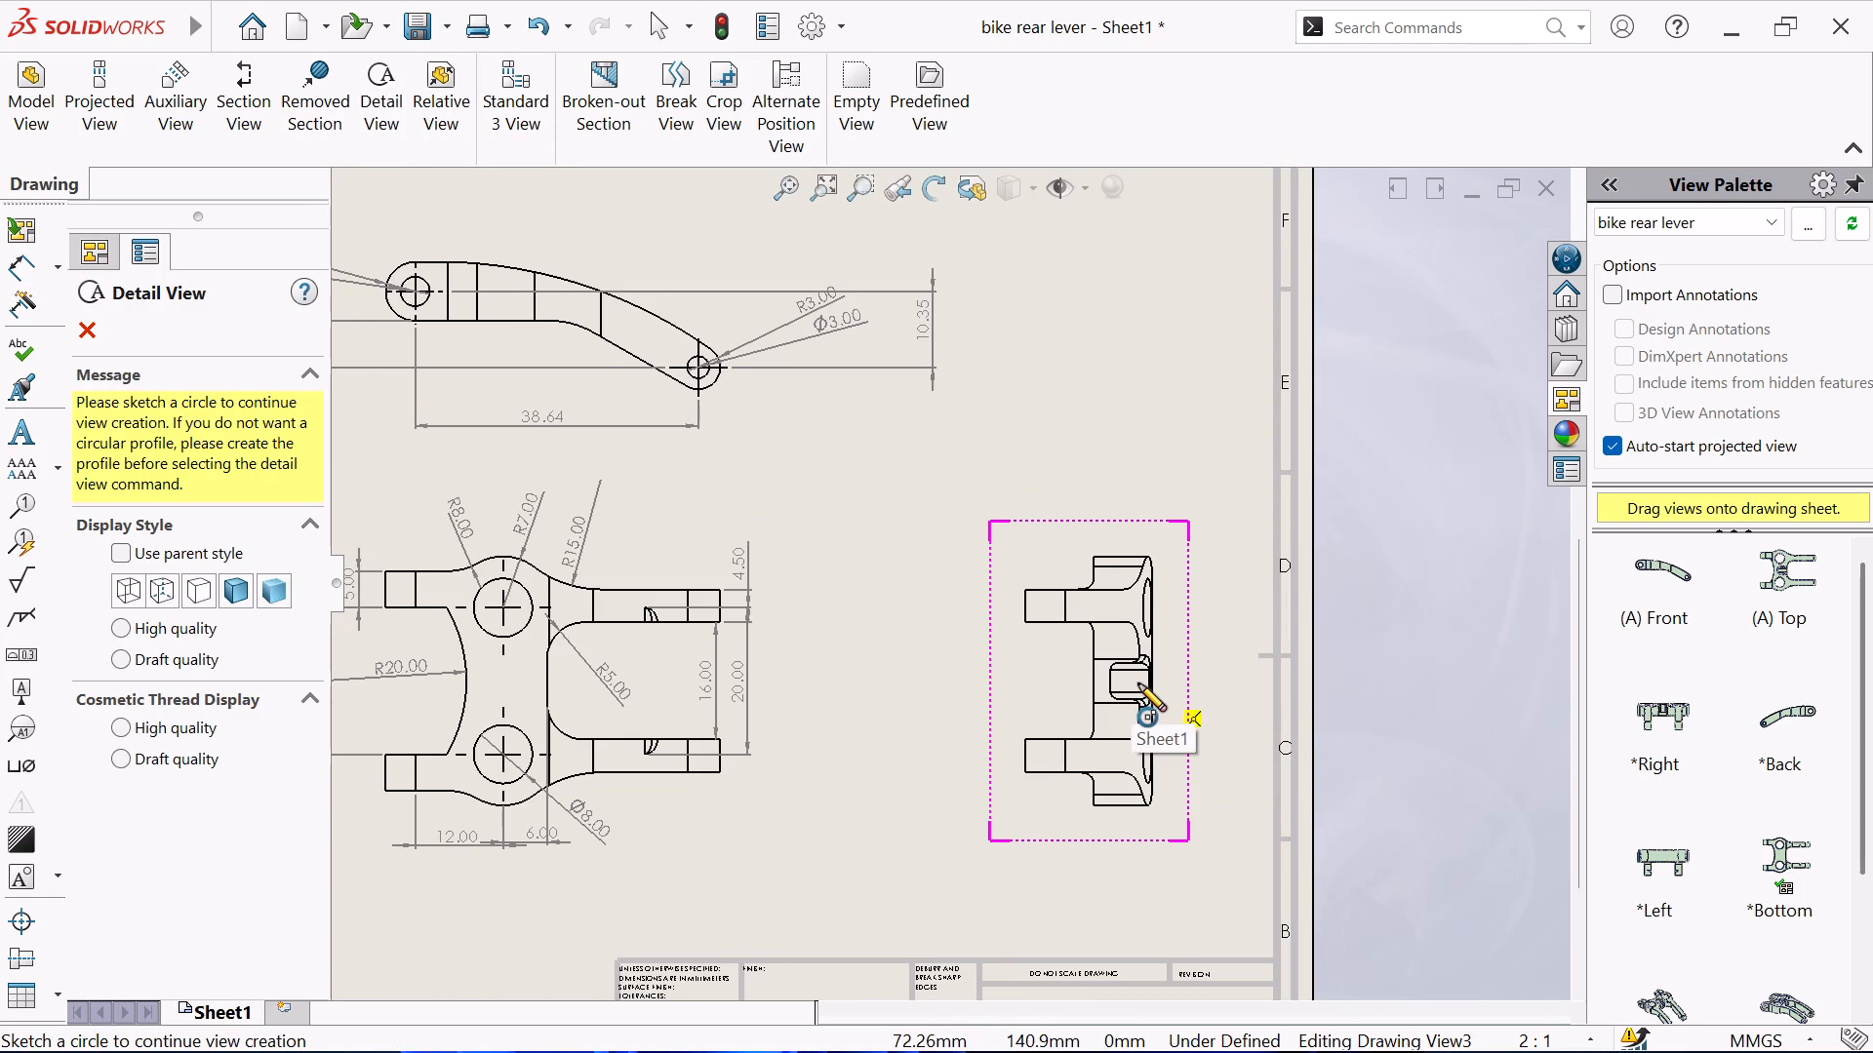
click(1138, 683)
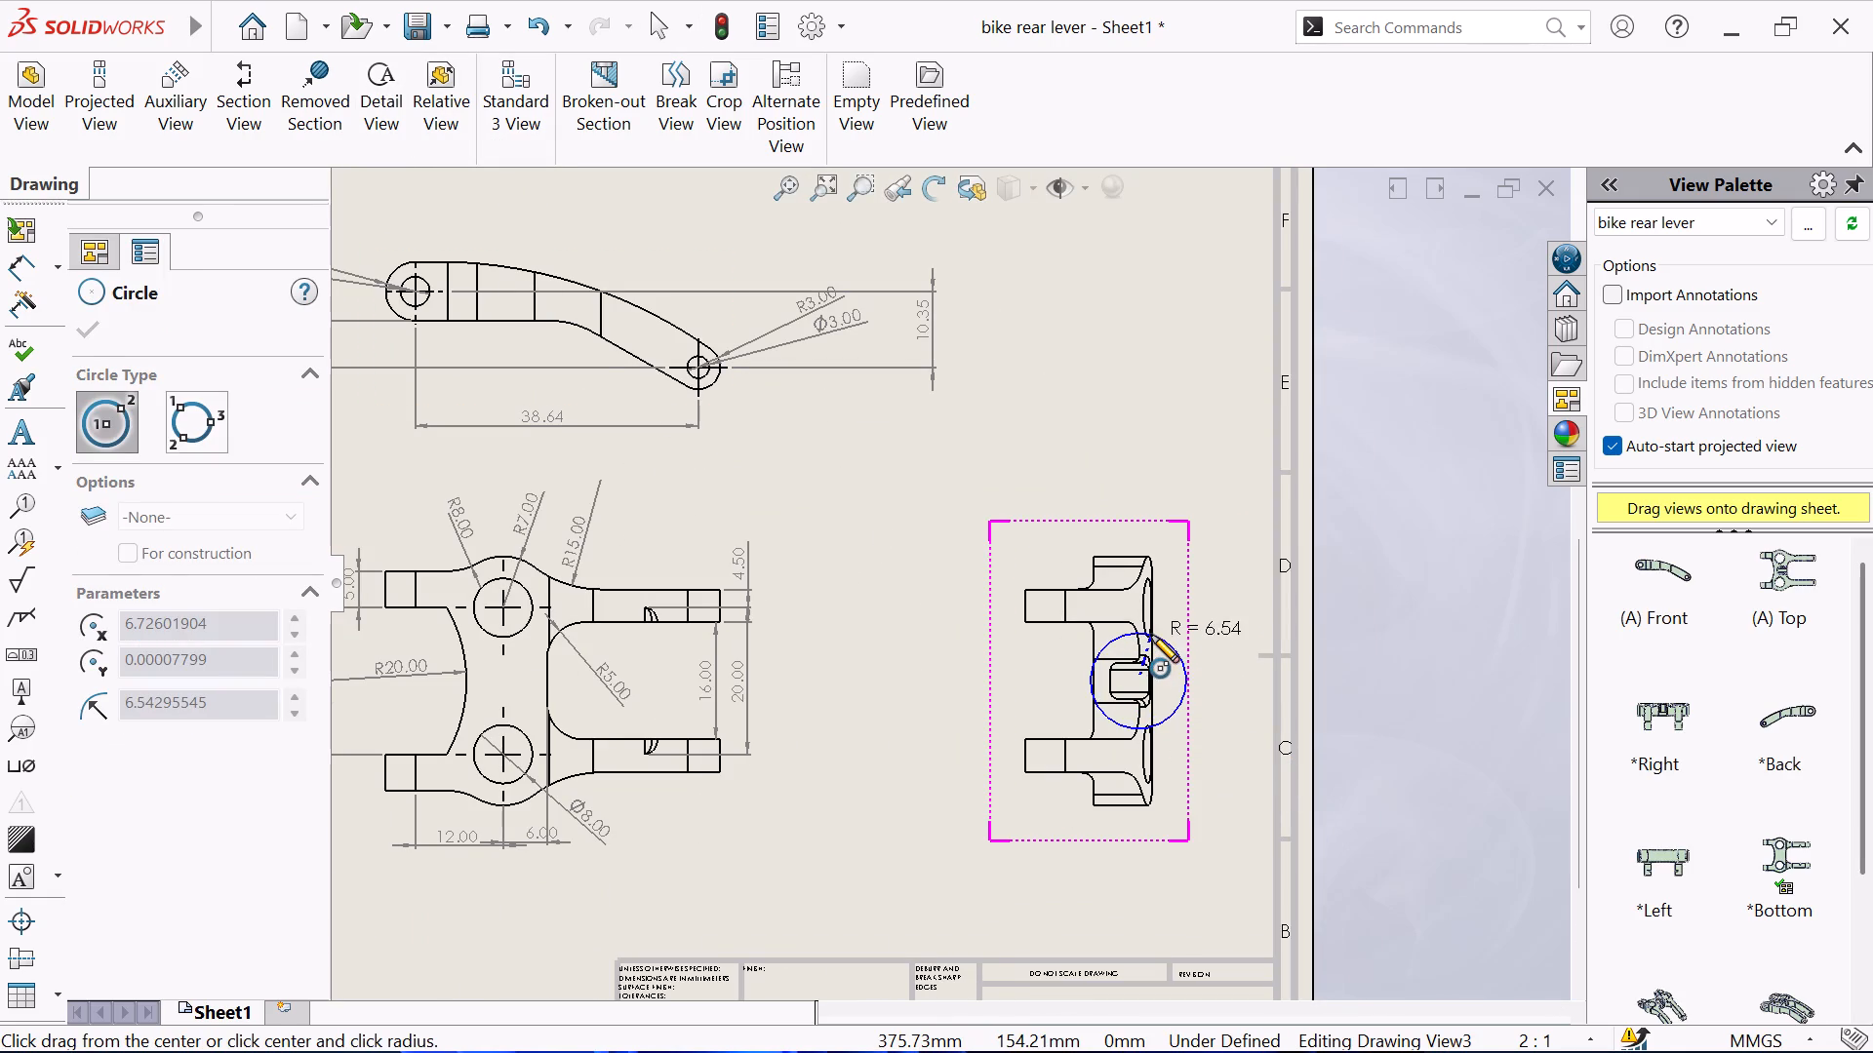
click(1149, 645)
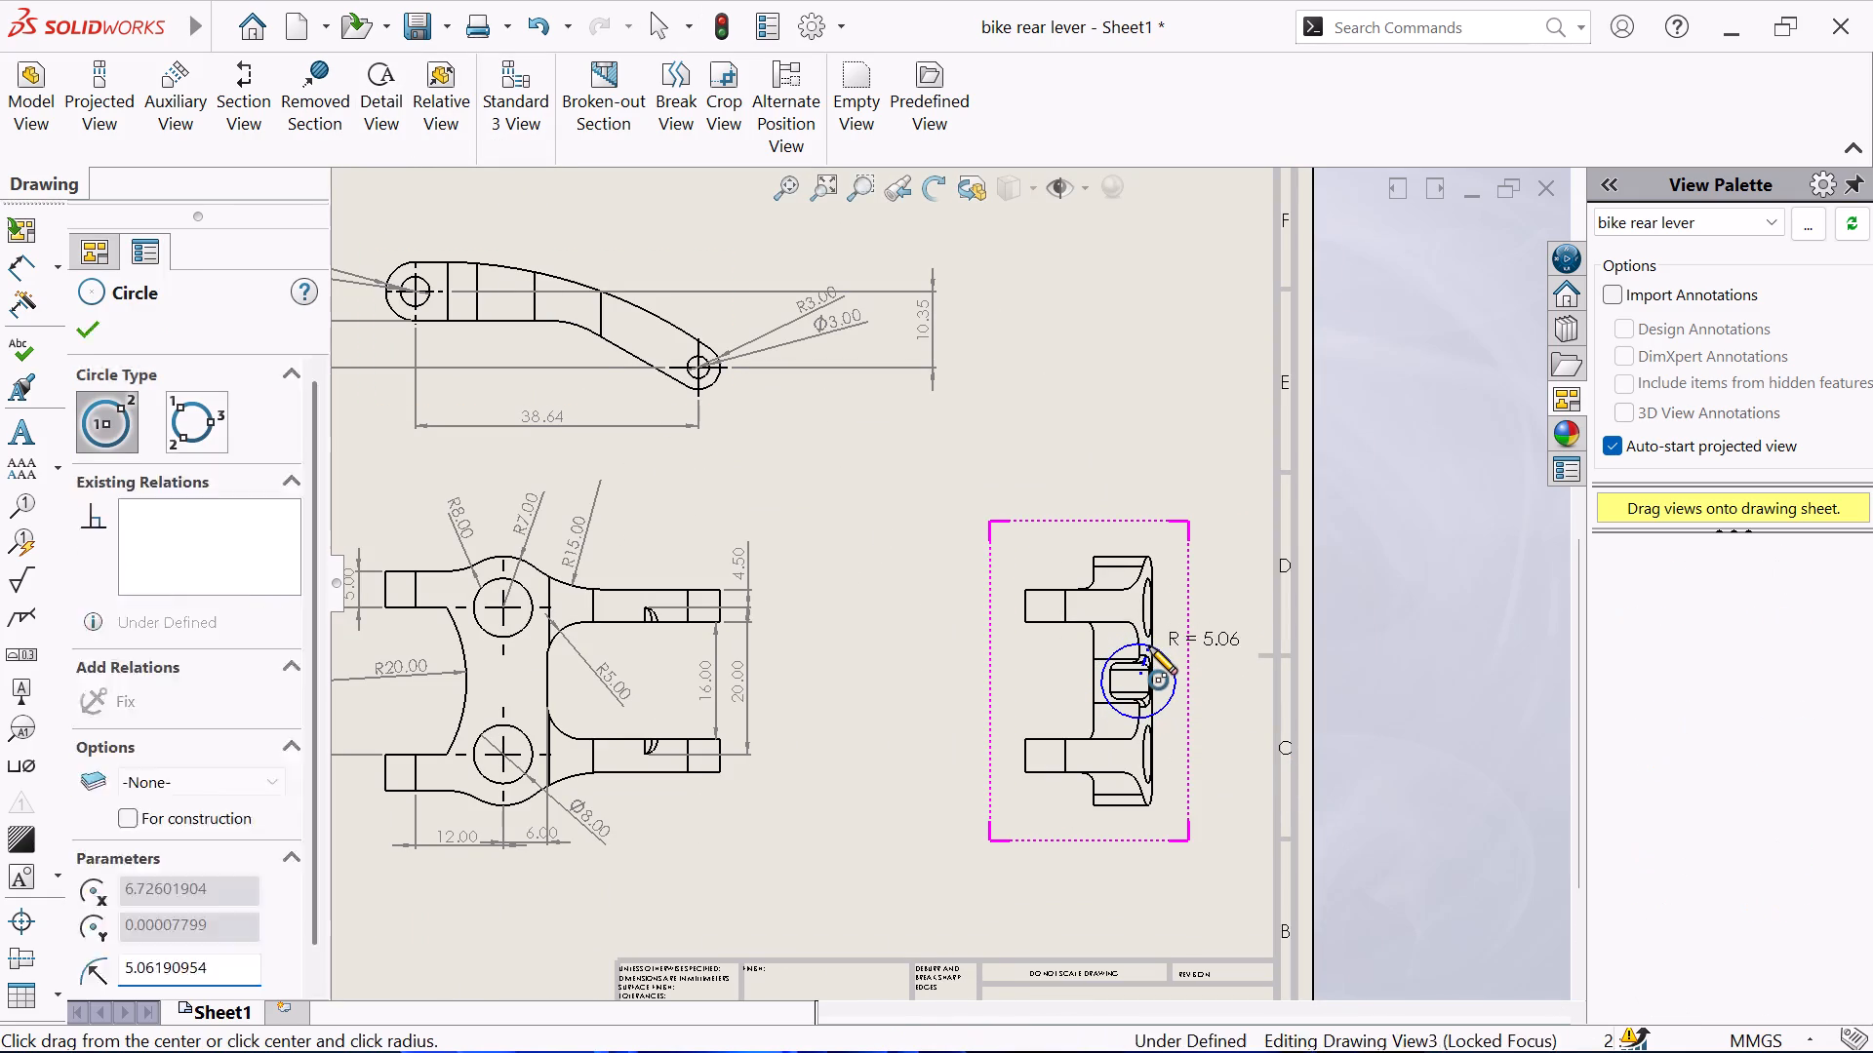
scroll(943, 616, up, 3)
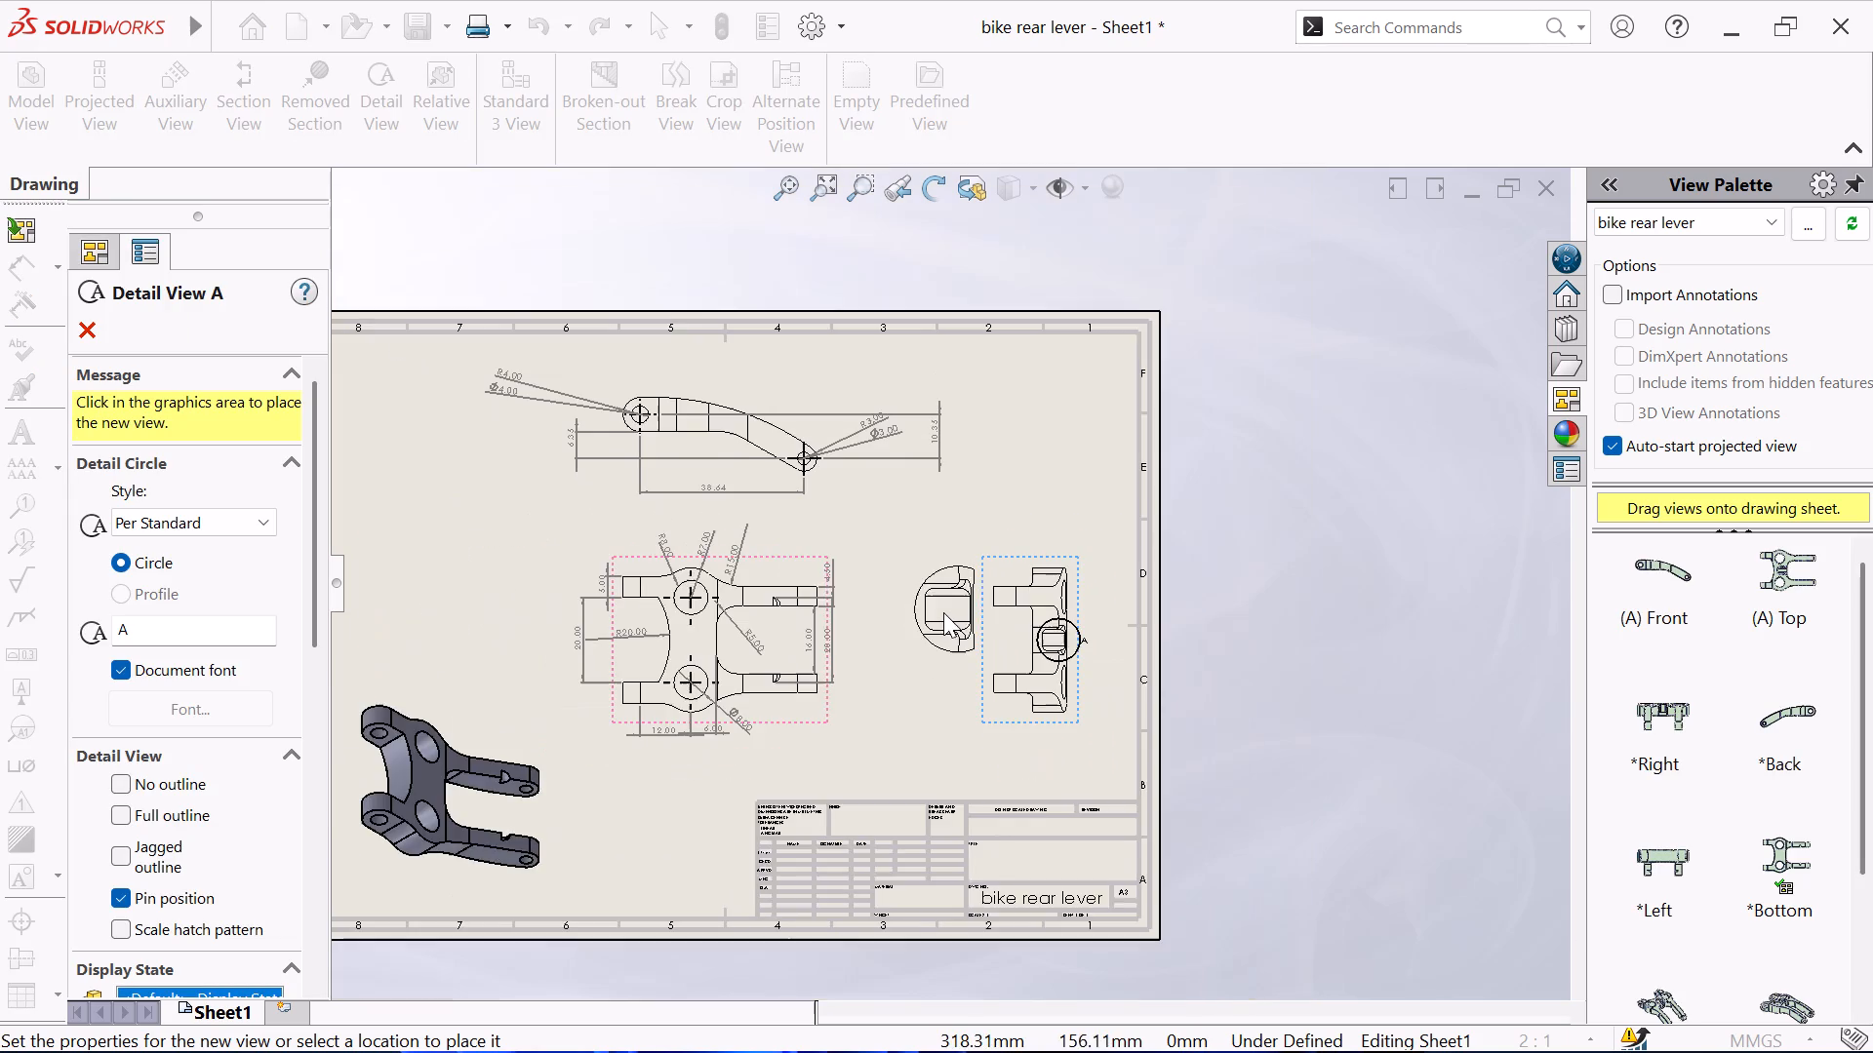
scroll(646, 612, up, 1)
click(513, 545)
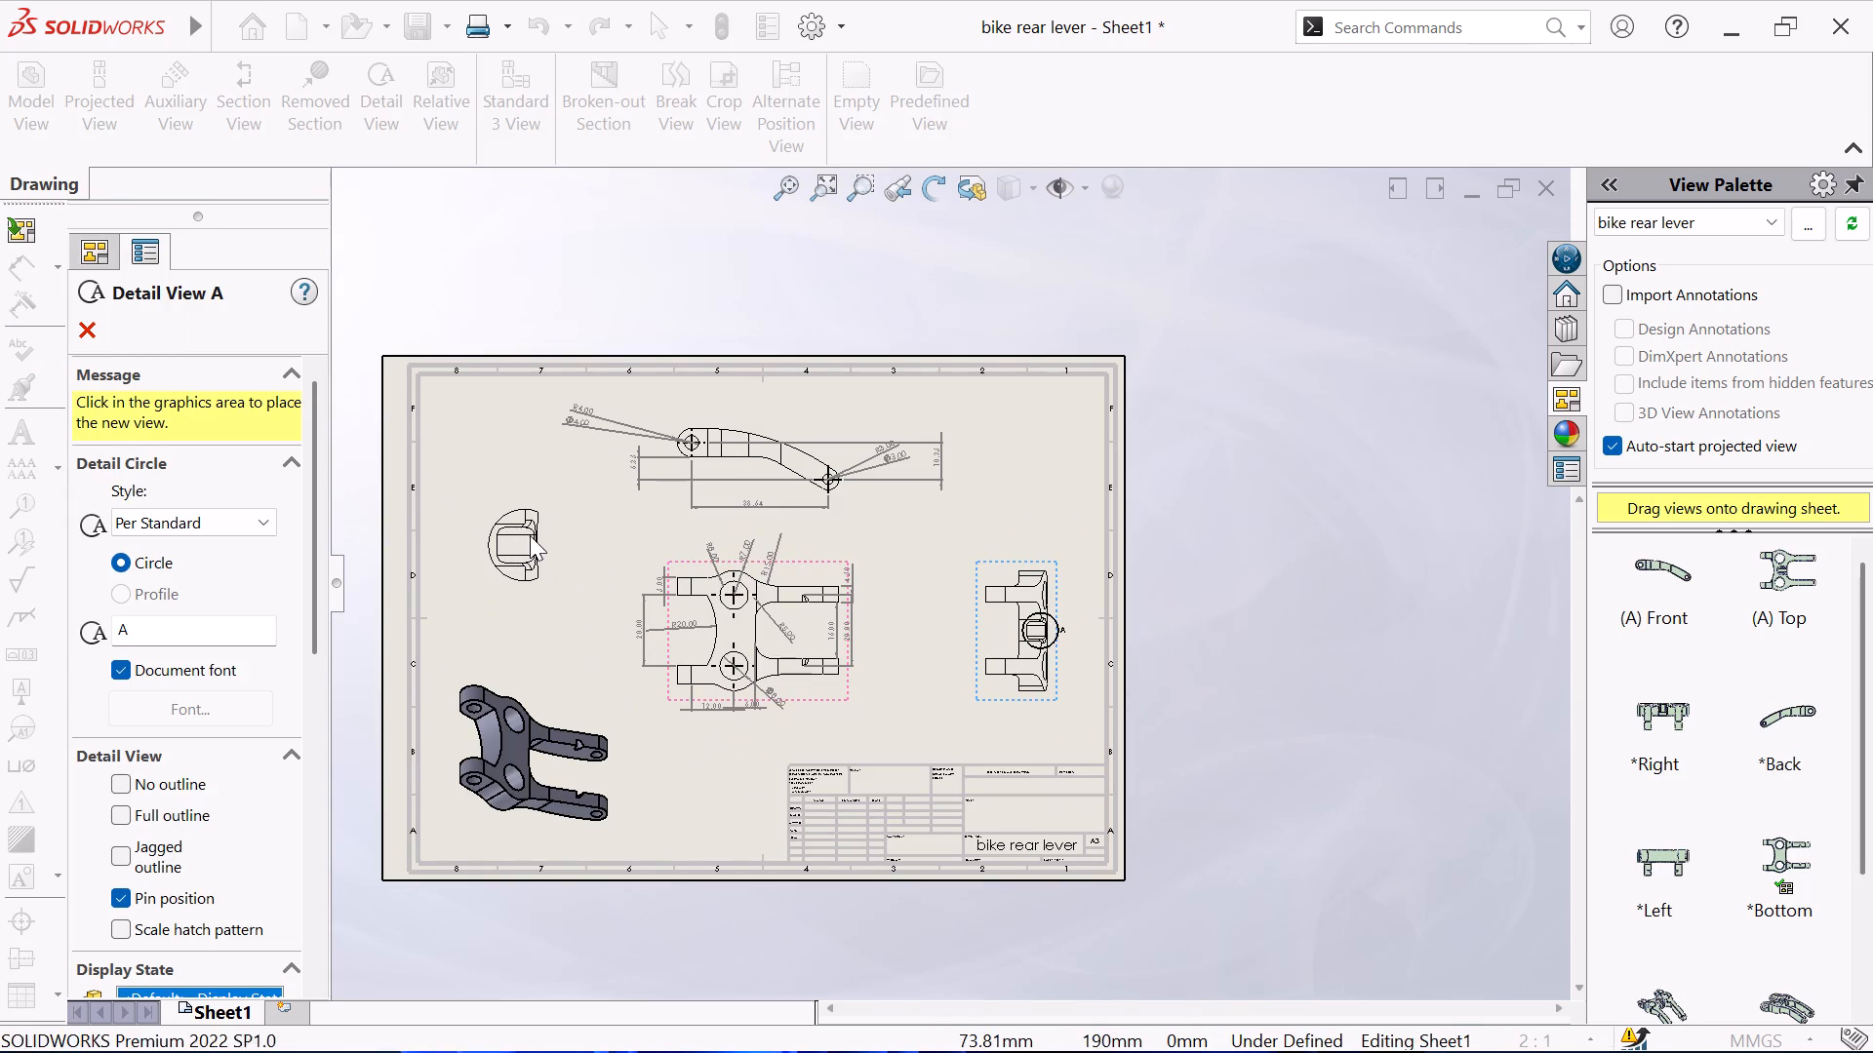
scroll(585, 558, down, 7)
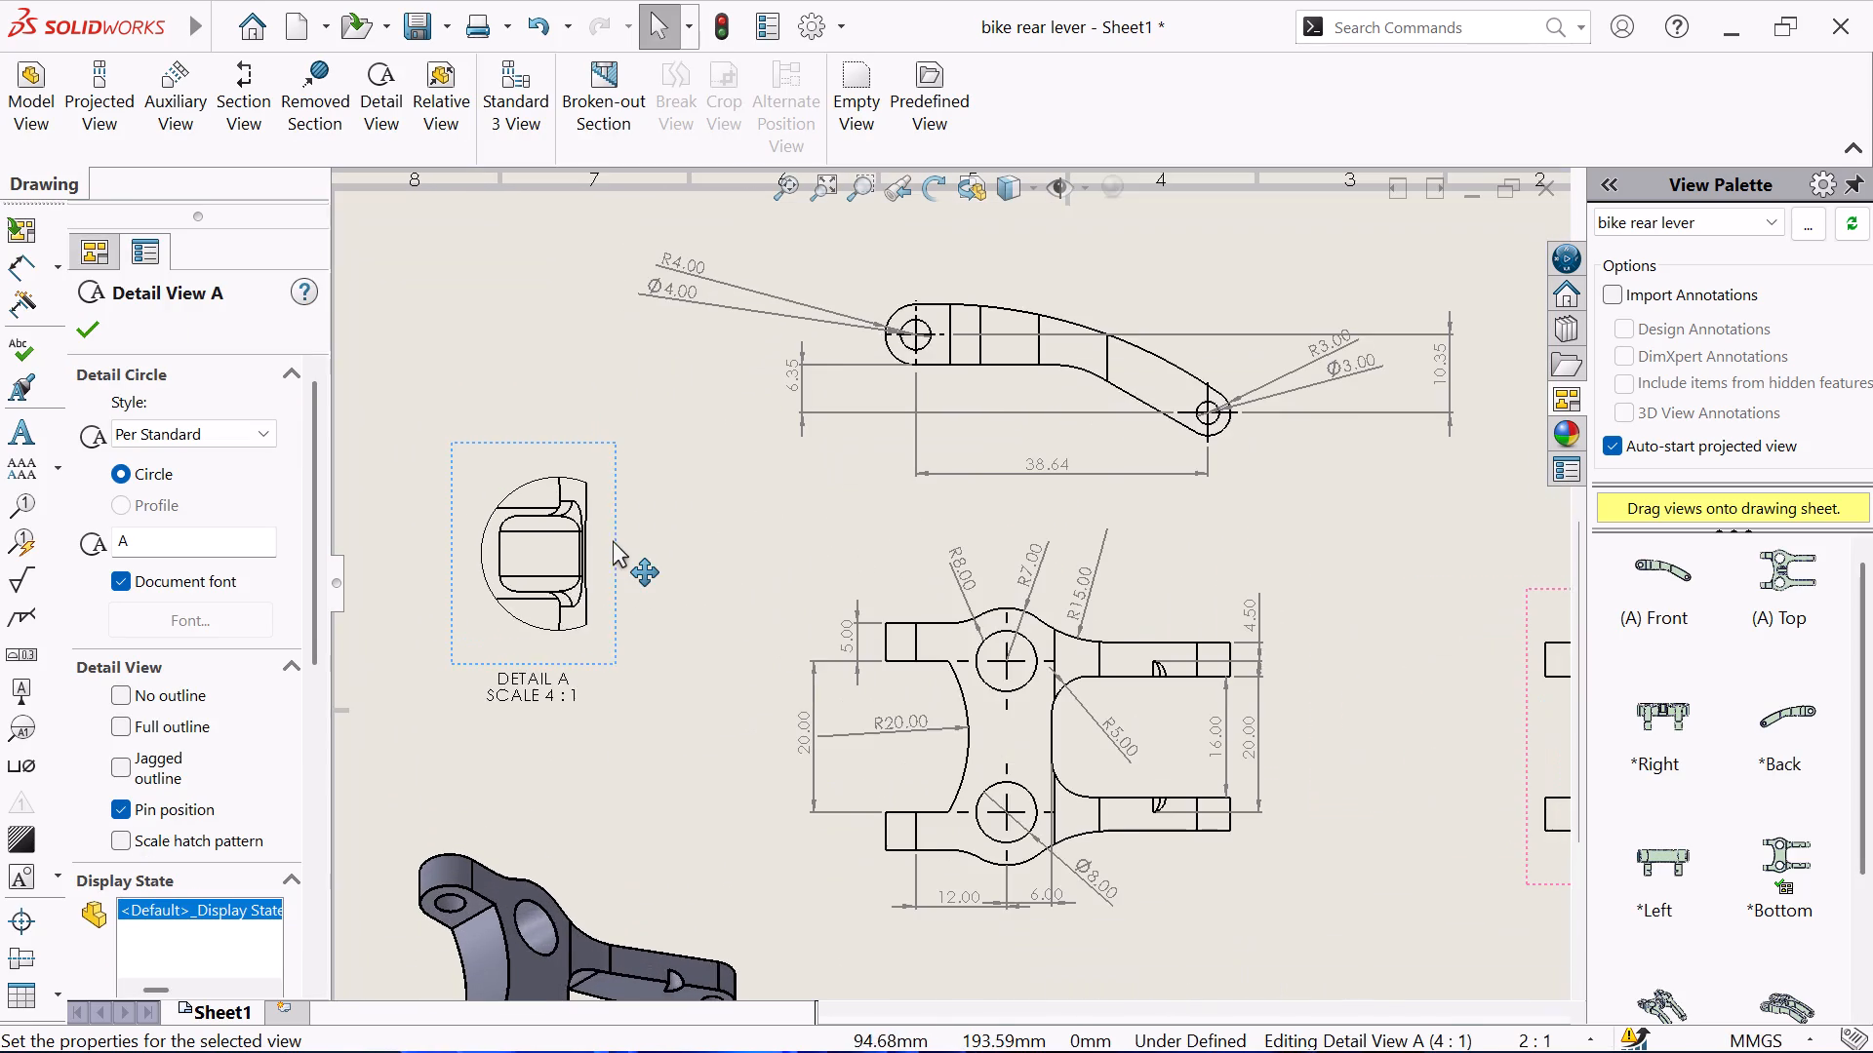
scroll(617, 544, down, 1)
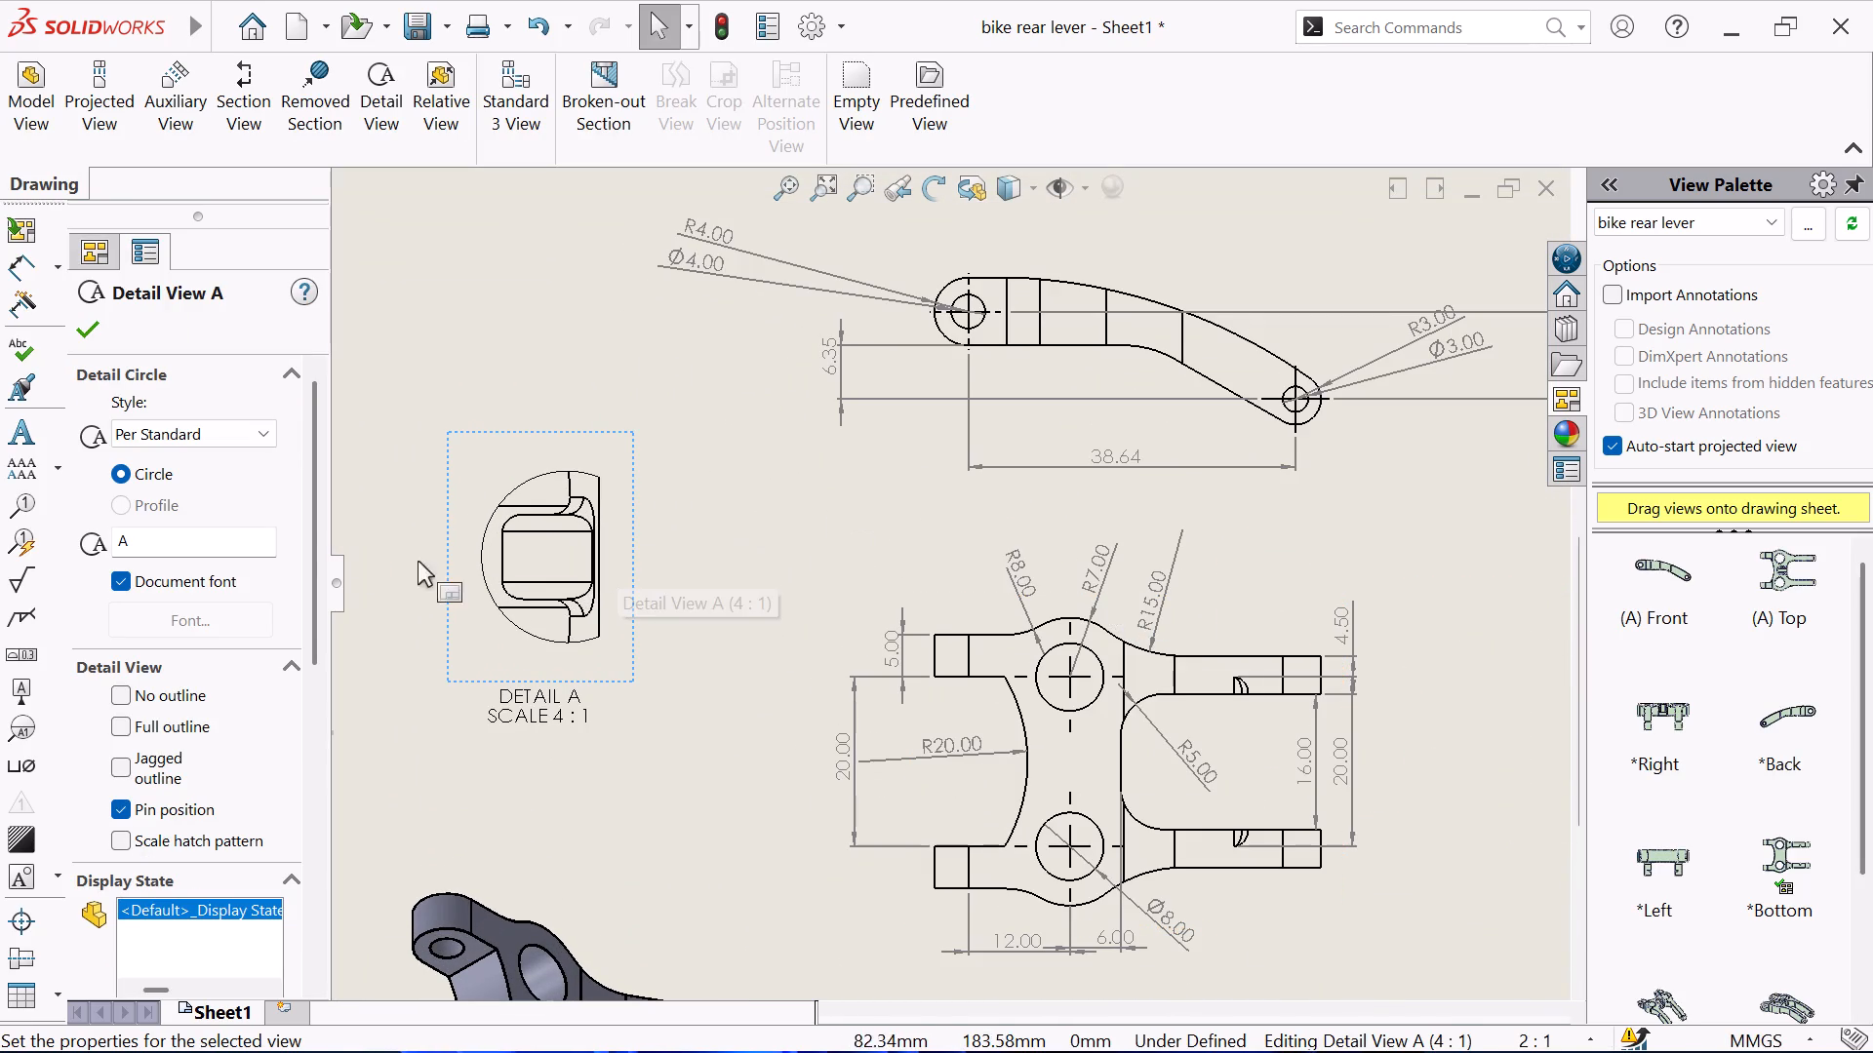
click(86, 318)
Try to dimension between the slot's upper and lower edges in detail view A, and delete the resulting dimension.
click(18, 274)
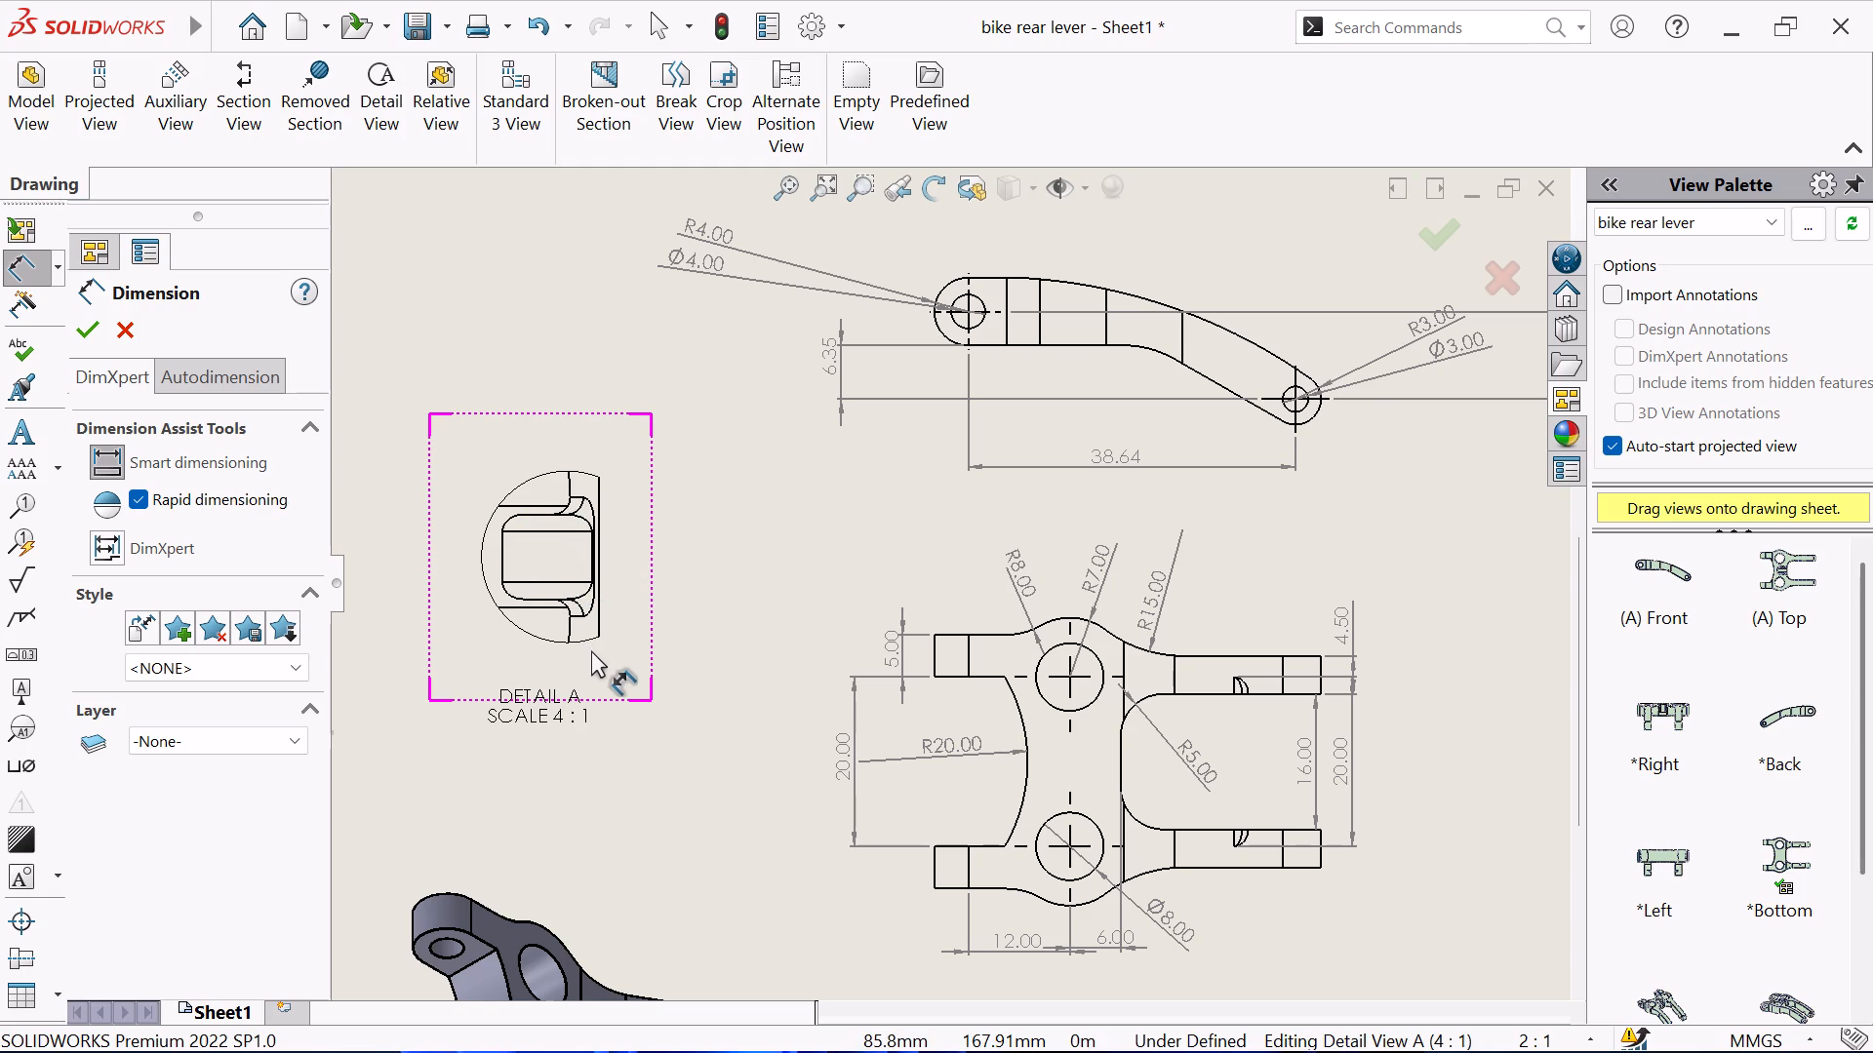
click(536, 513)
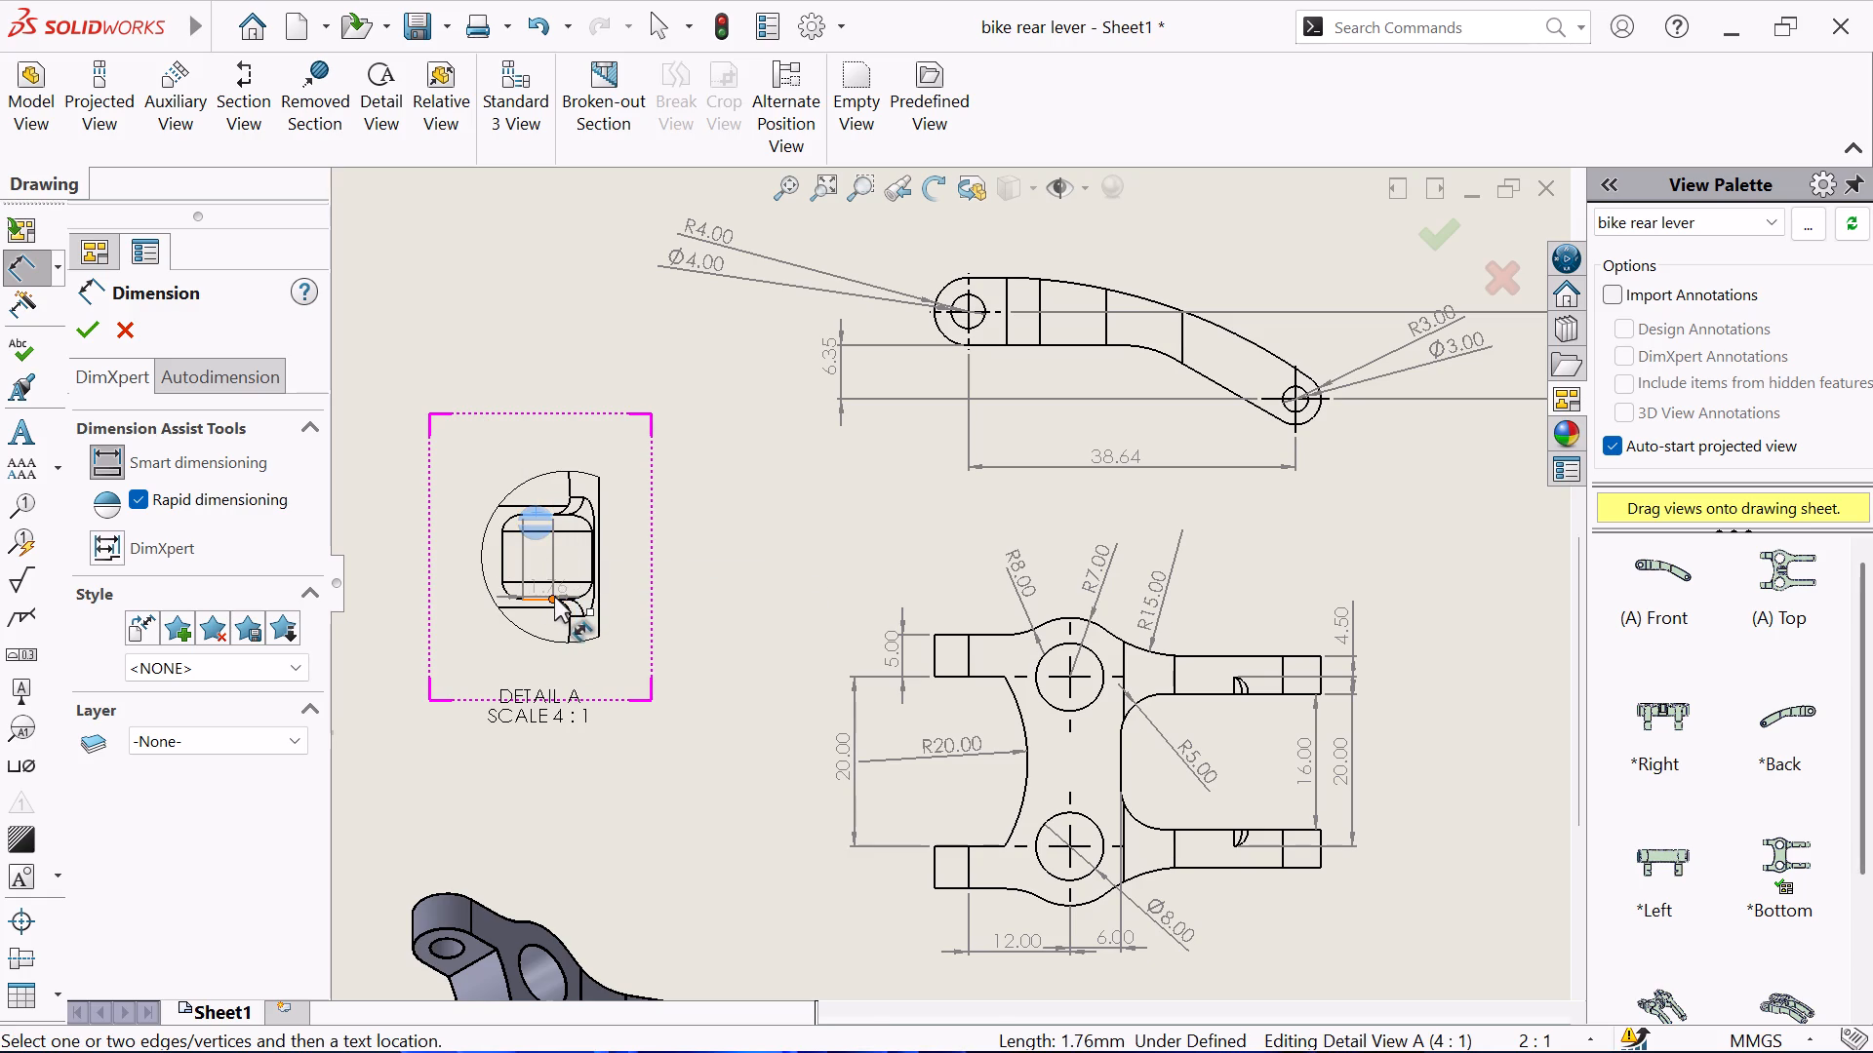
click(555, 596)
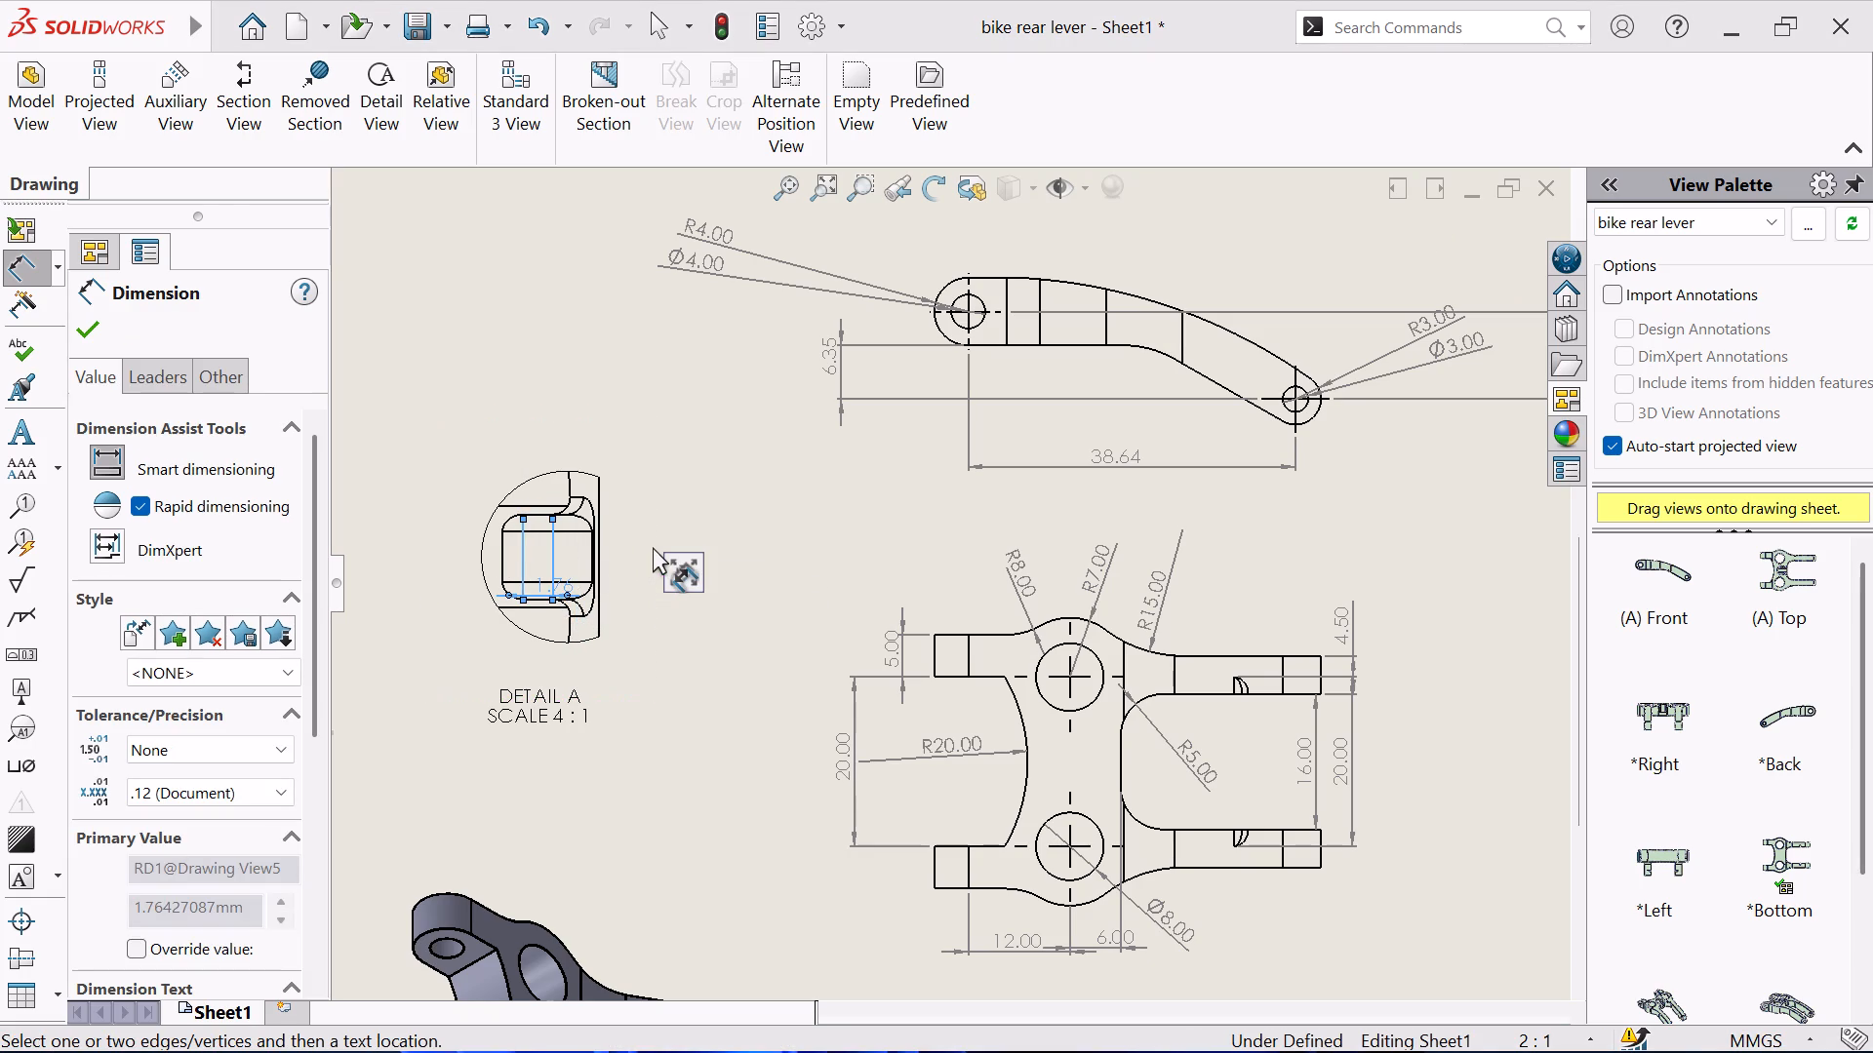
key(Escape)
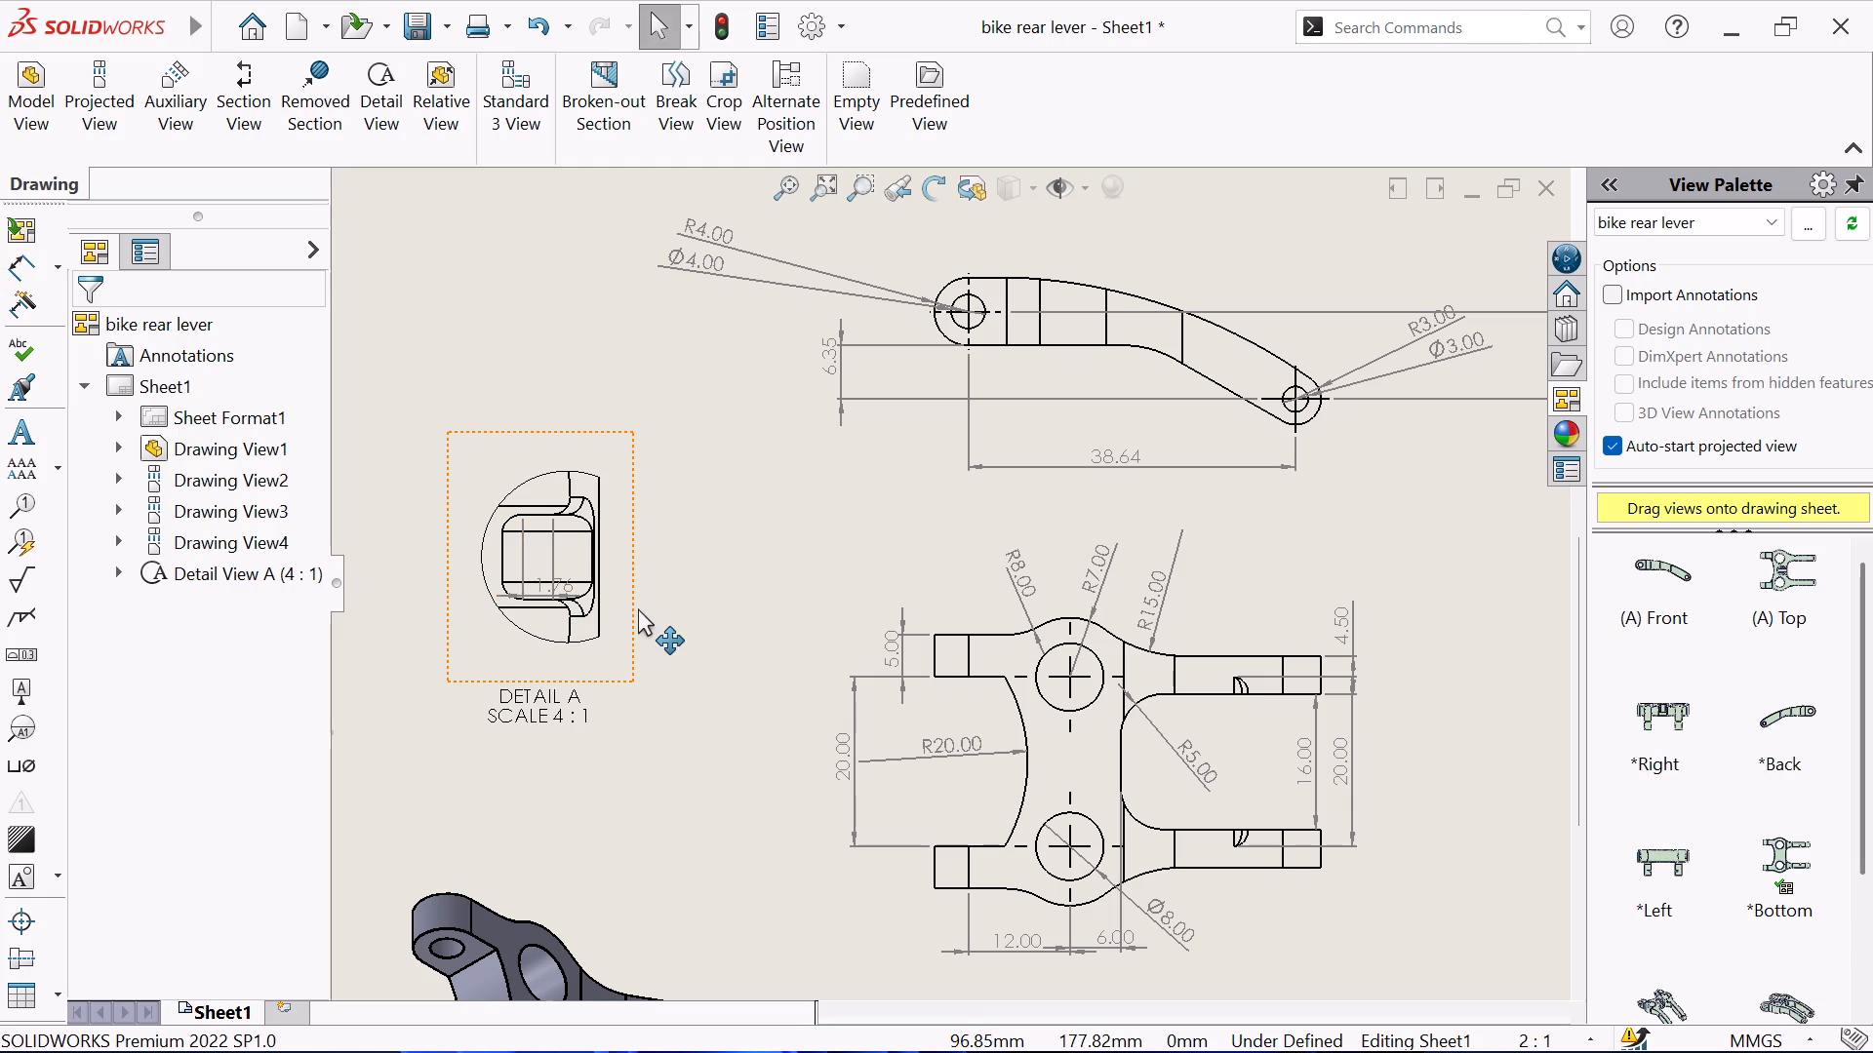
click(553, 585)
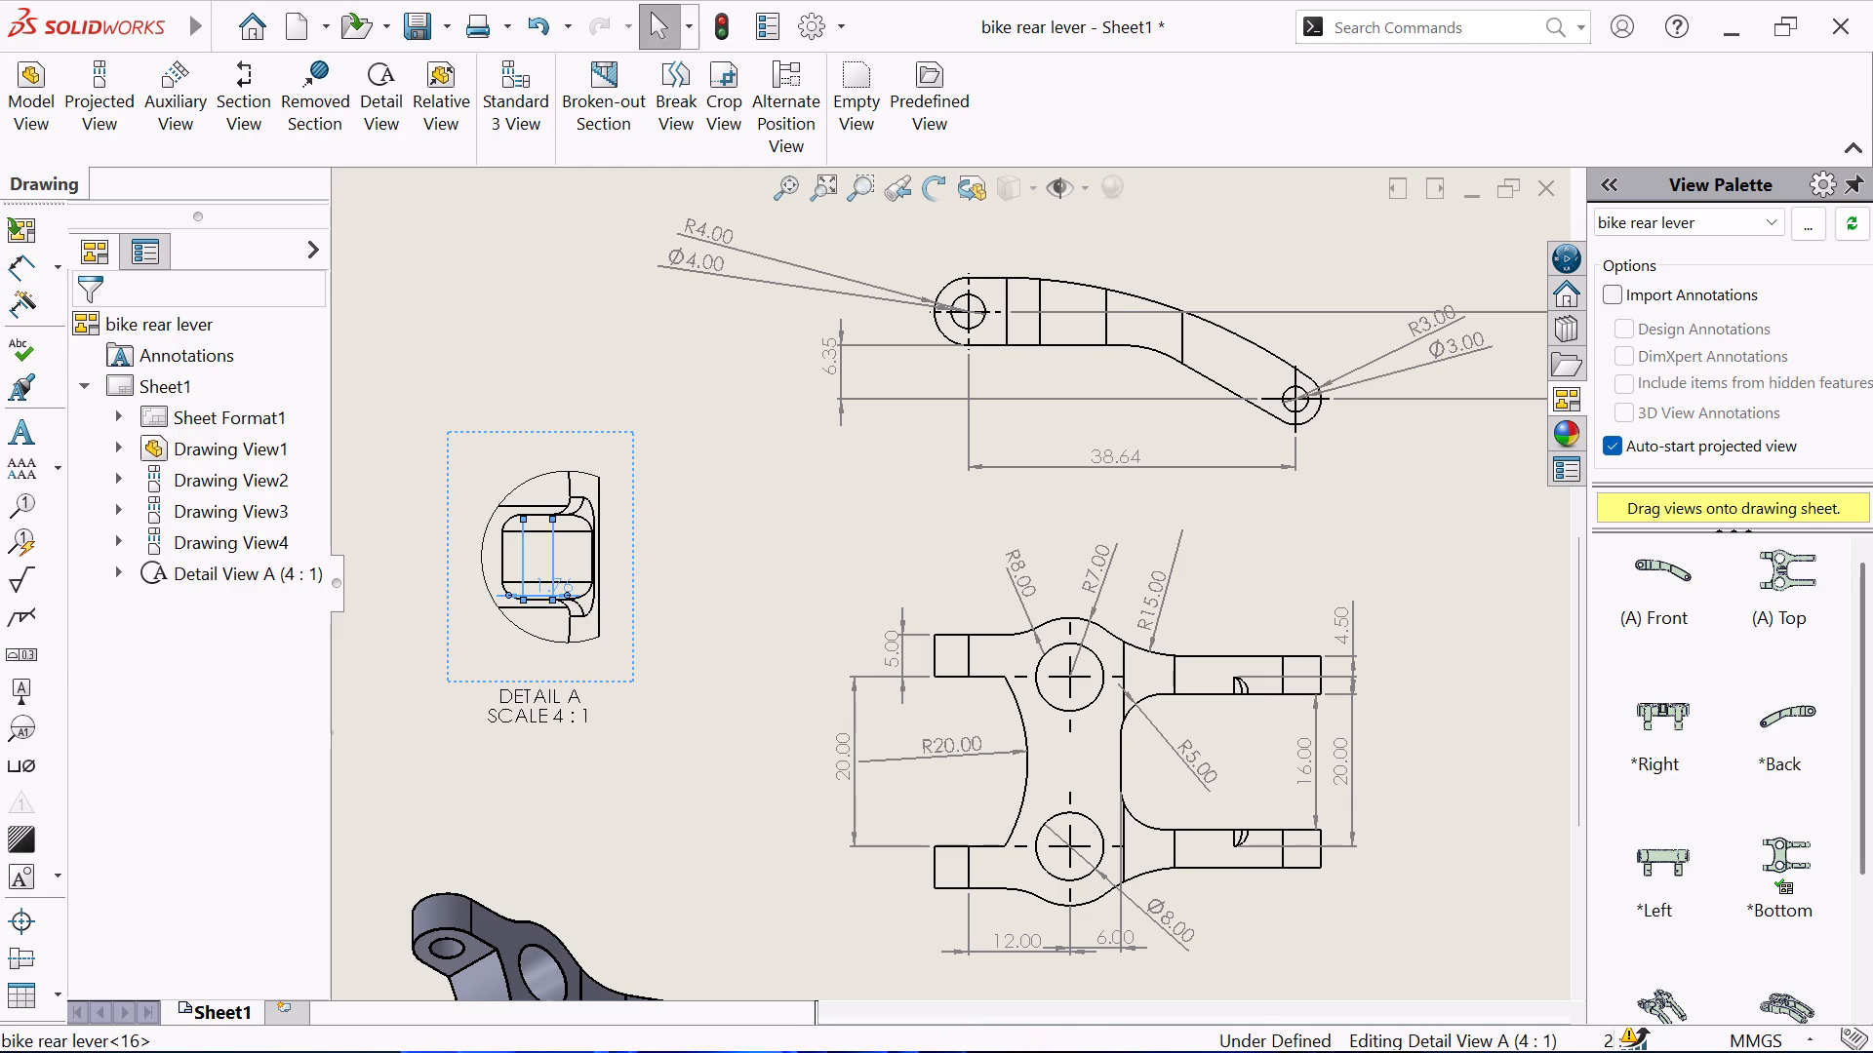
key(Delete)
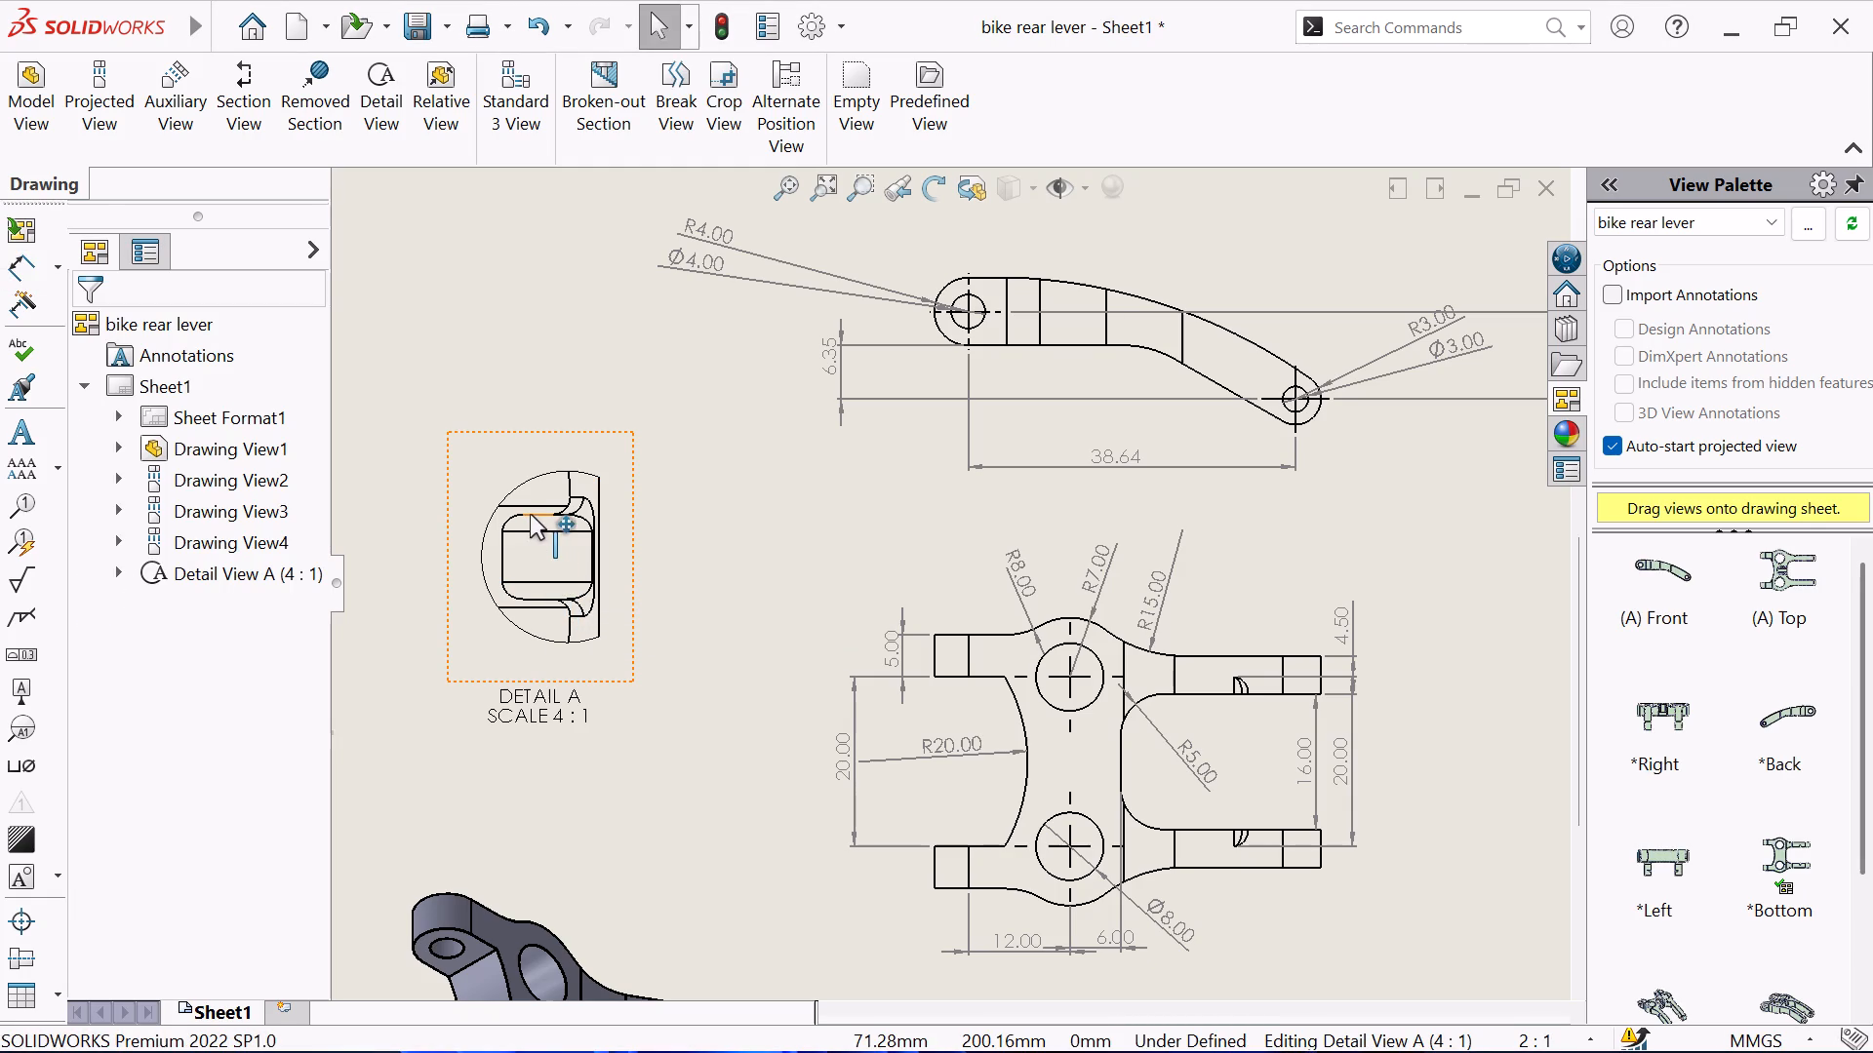
Dimension the vertical distance between the slot's upper and lower edges in detail view A, placed beside the view.
click(530, 513)
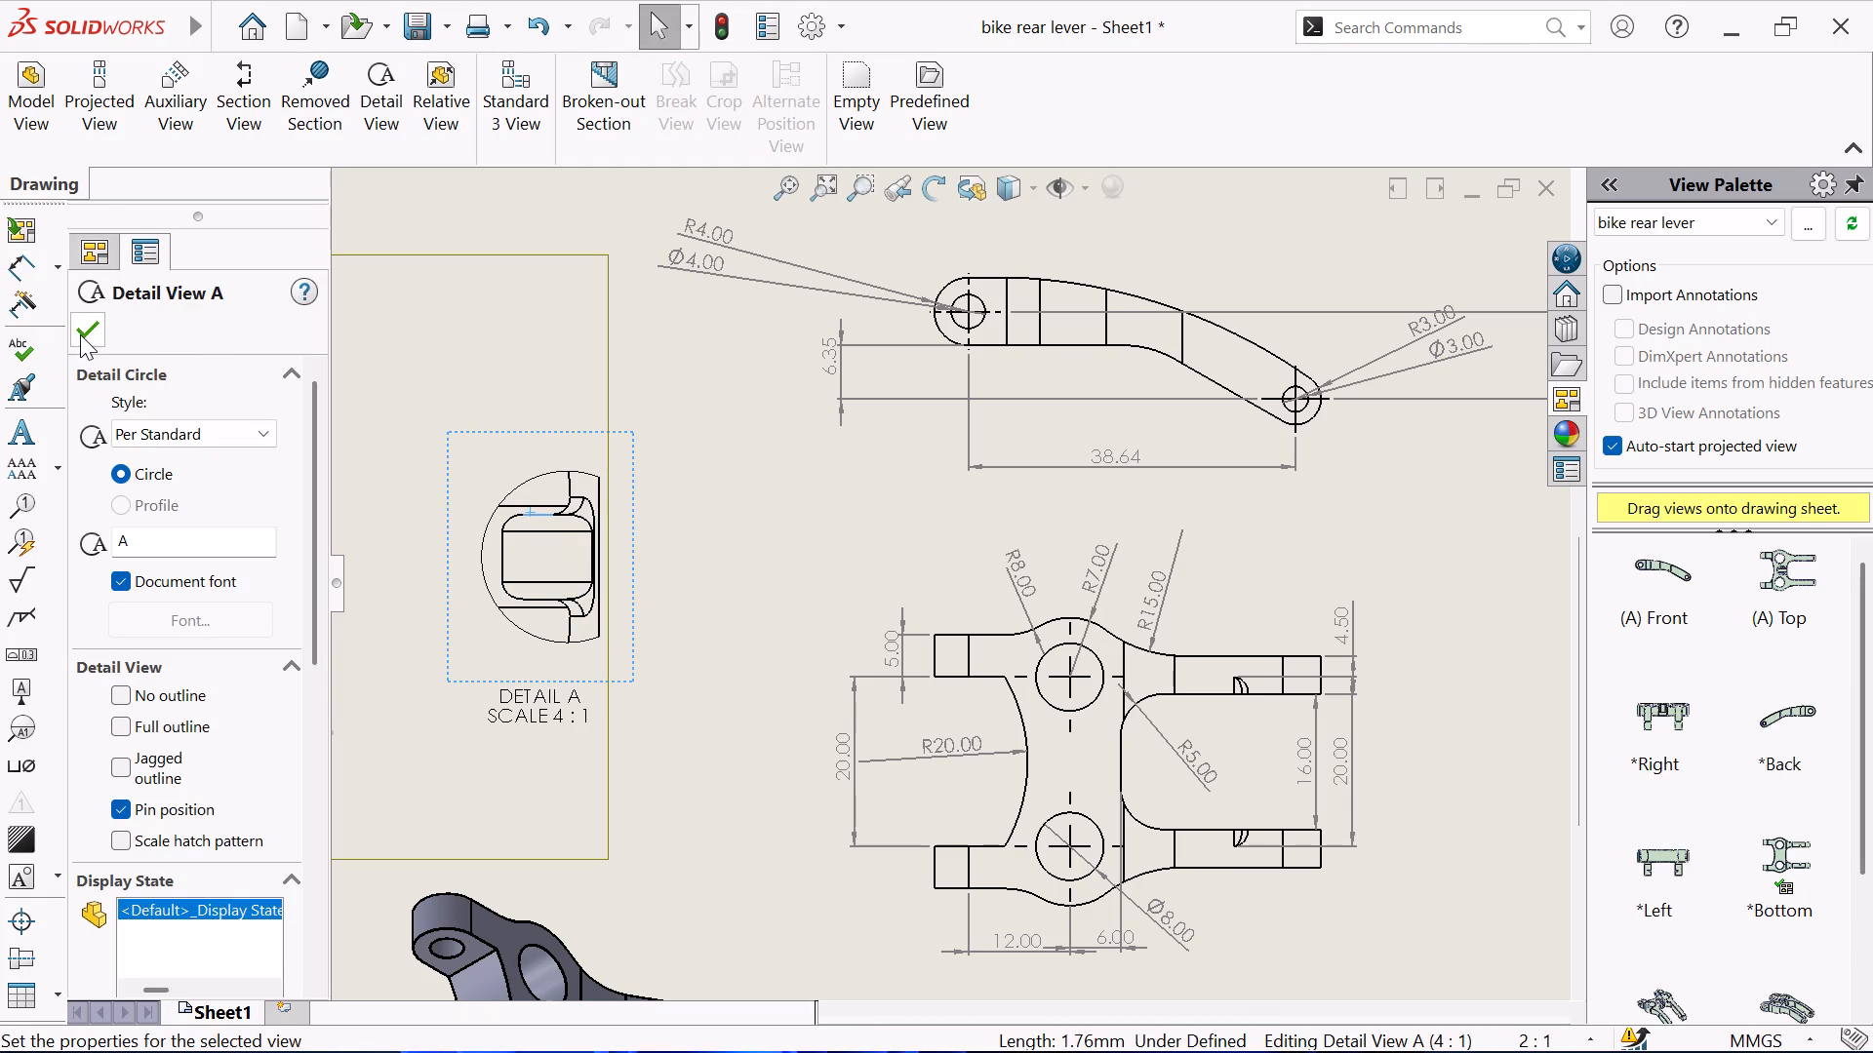
click(82, 334)
click(20, 265)
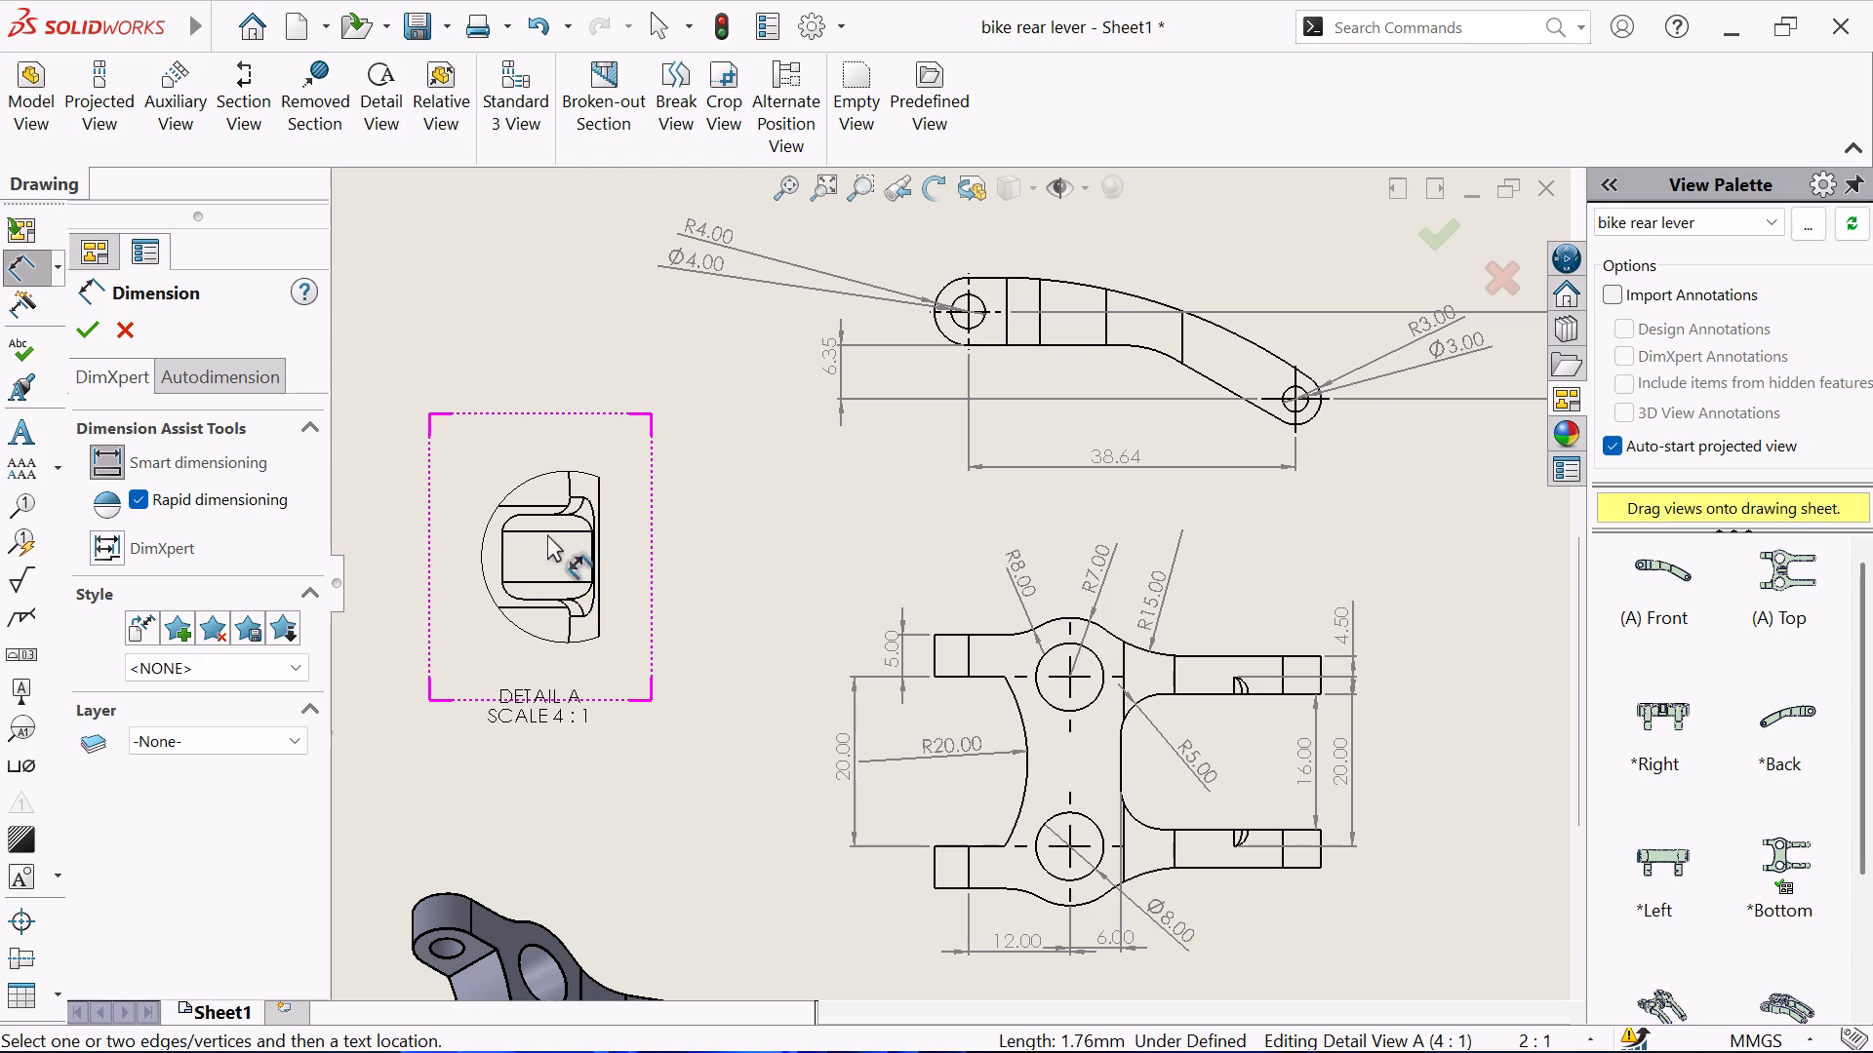
click(543, 517)
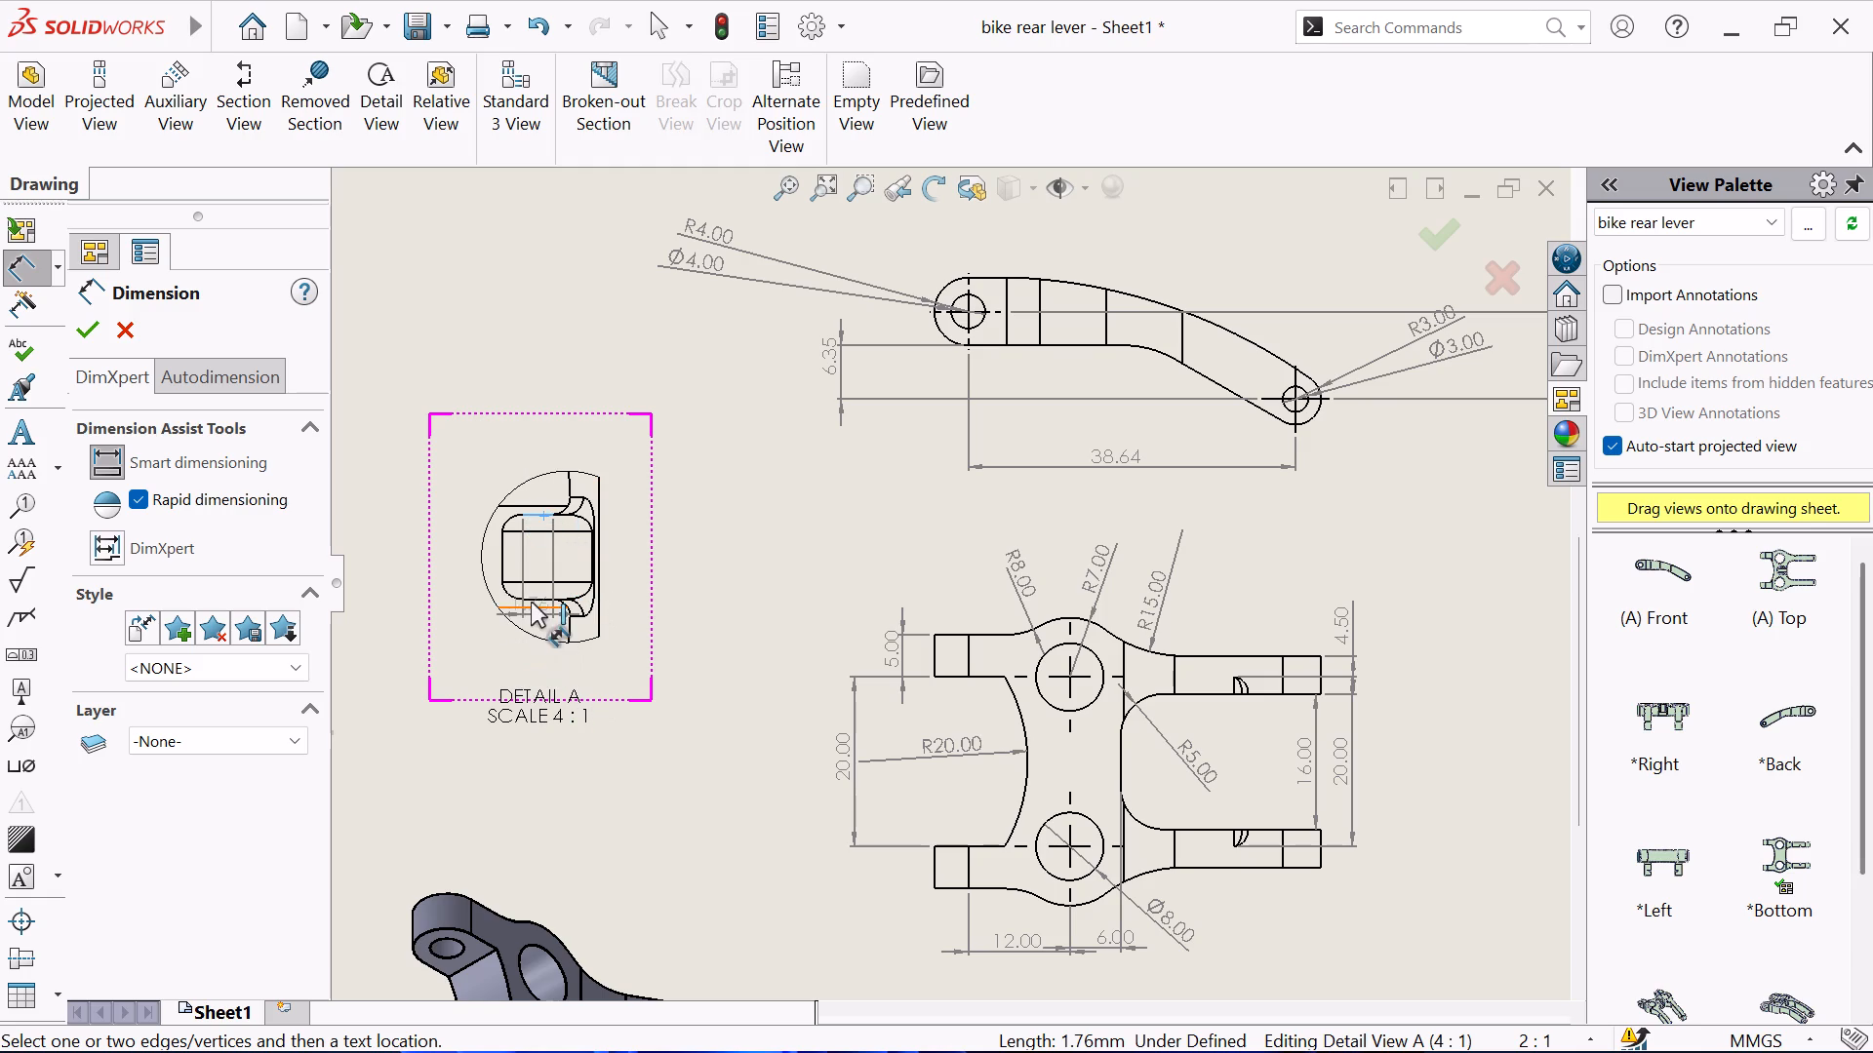
click(541, 600)
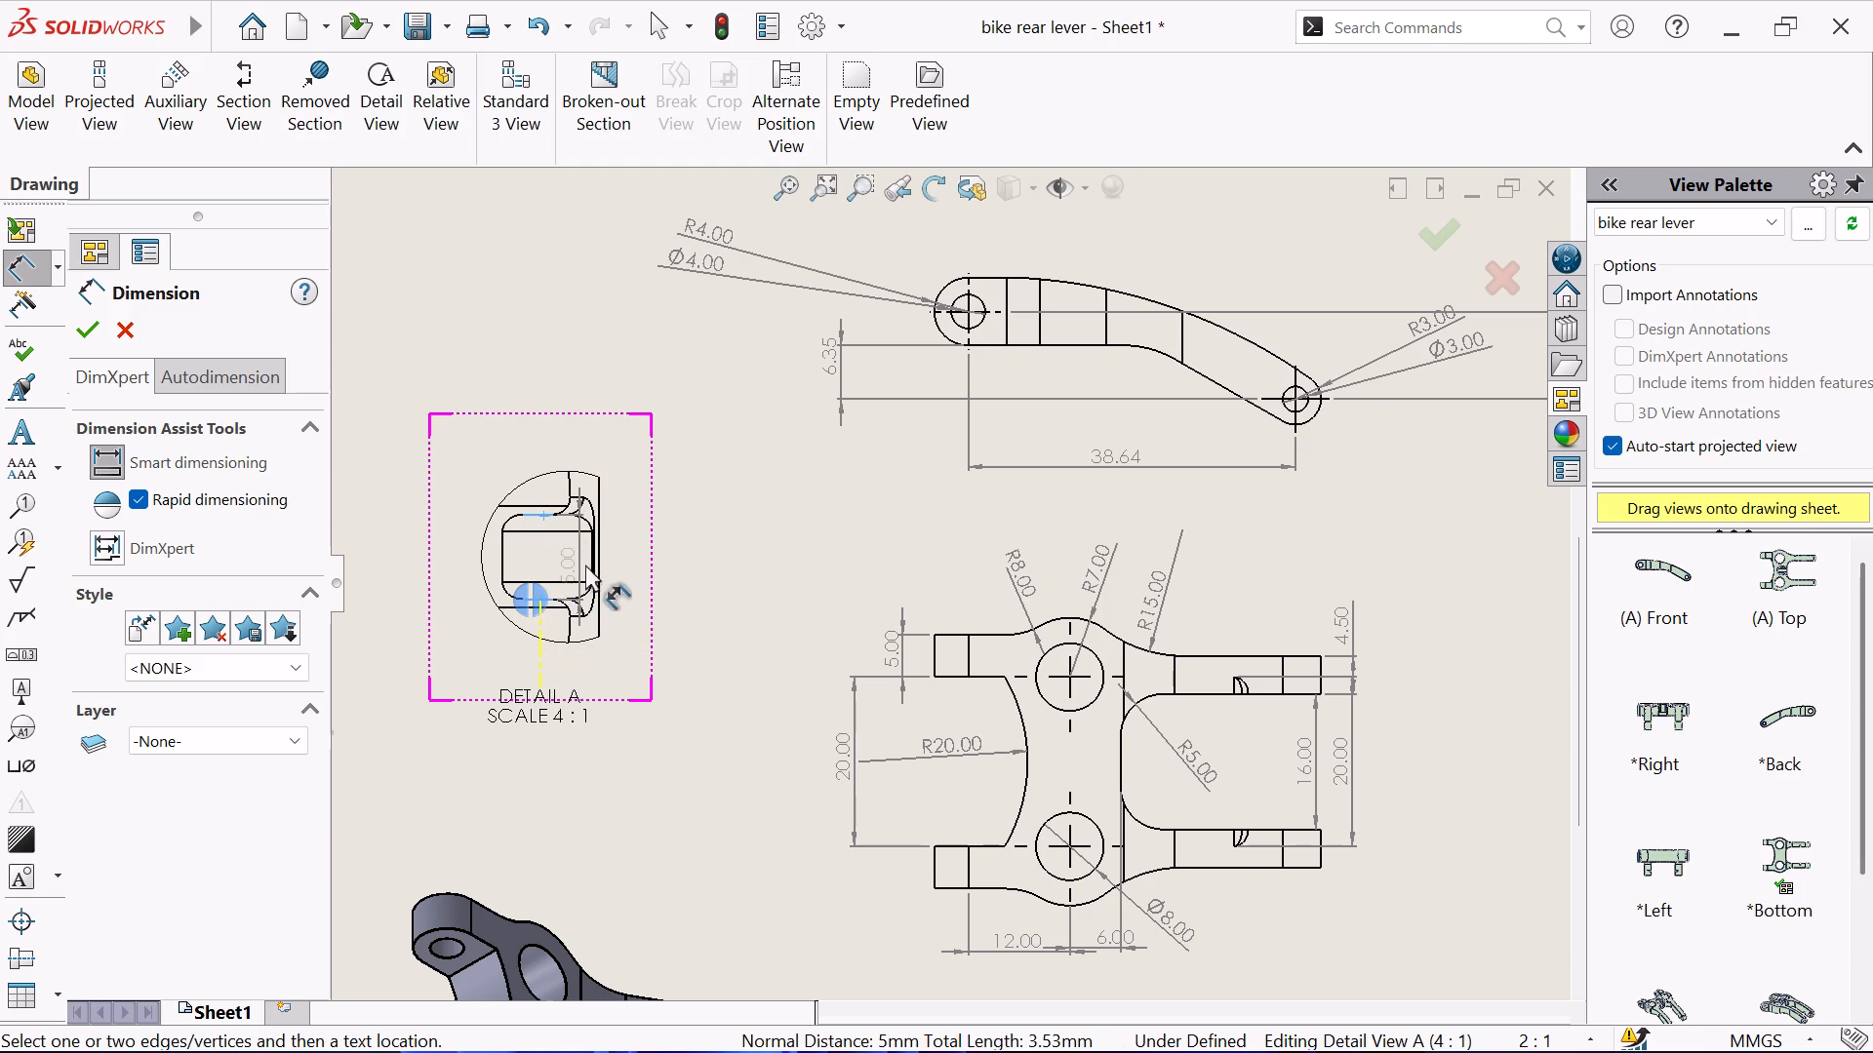
click(646, 549)
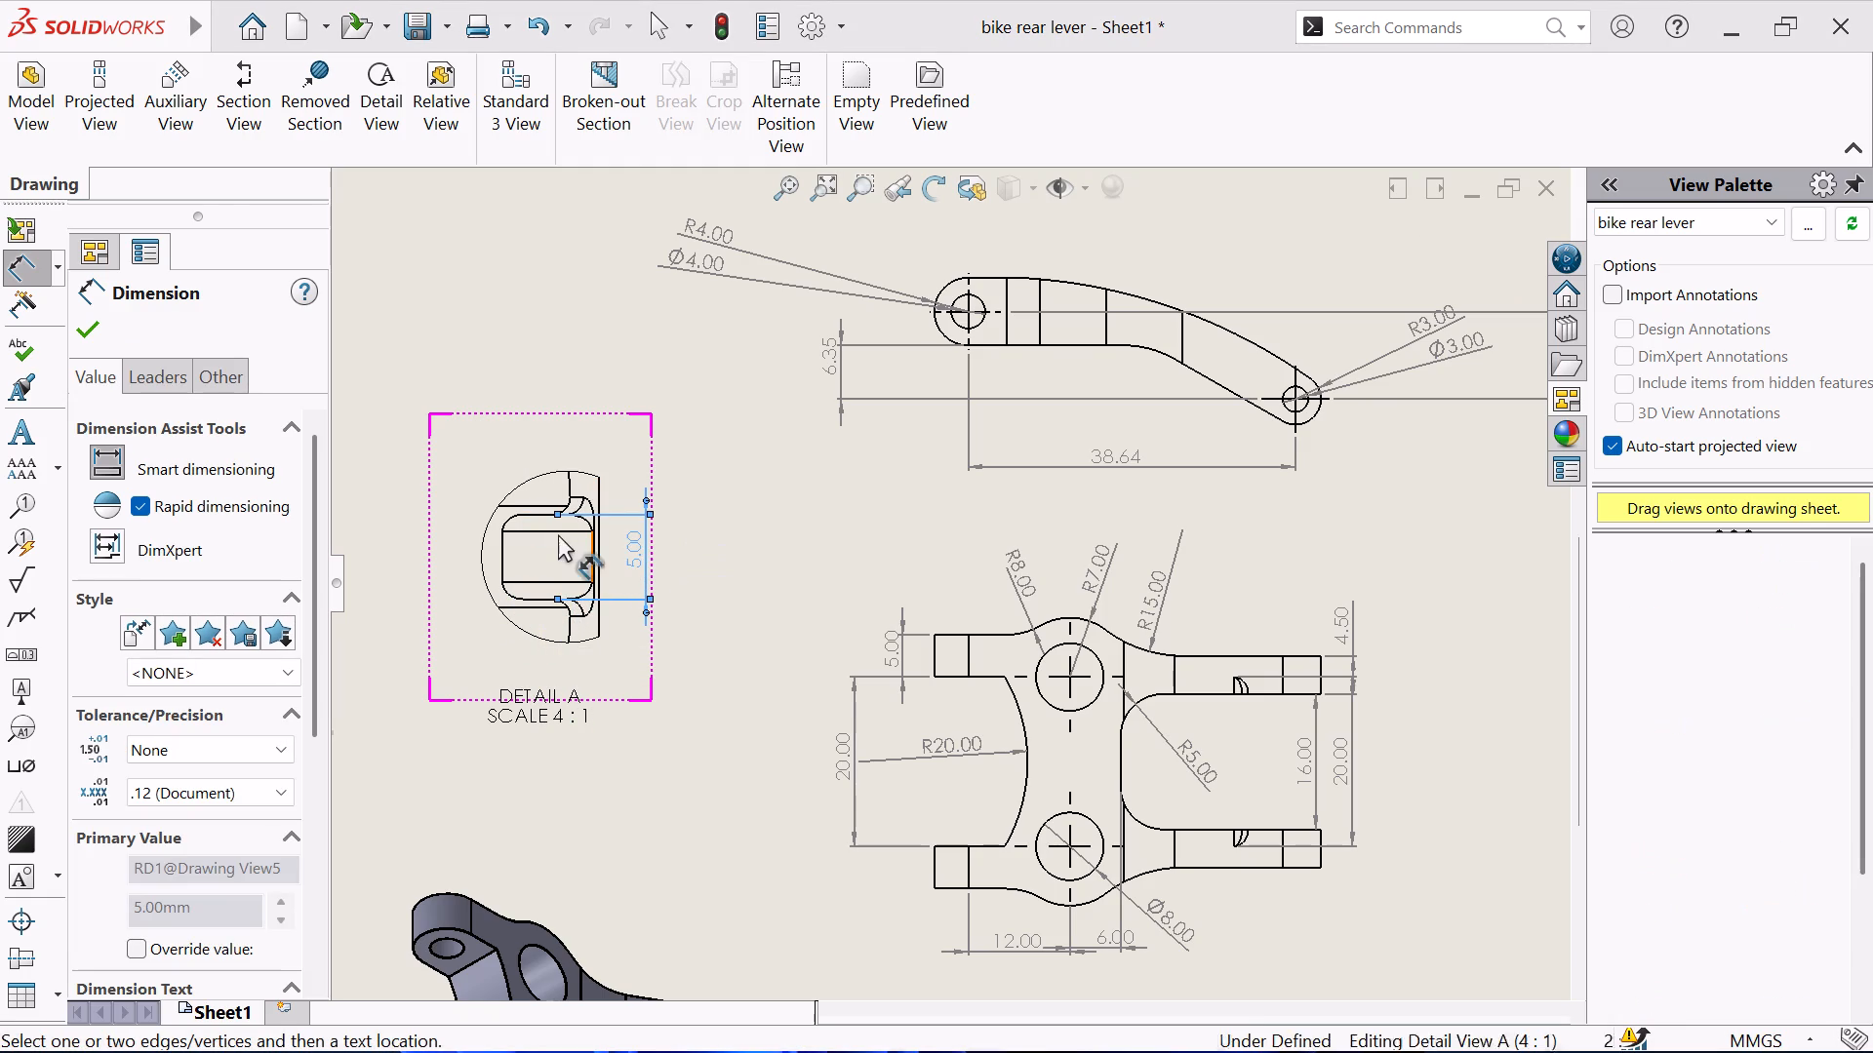
click(586, 519)
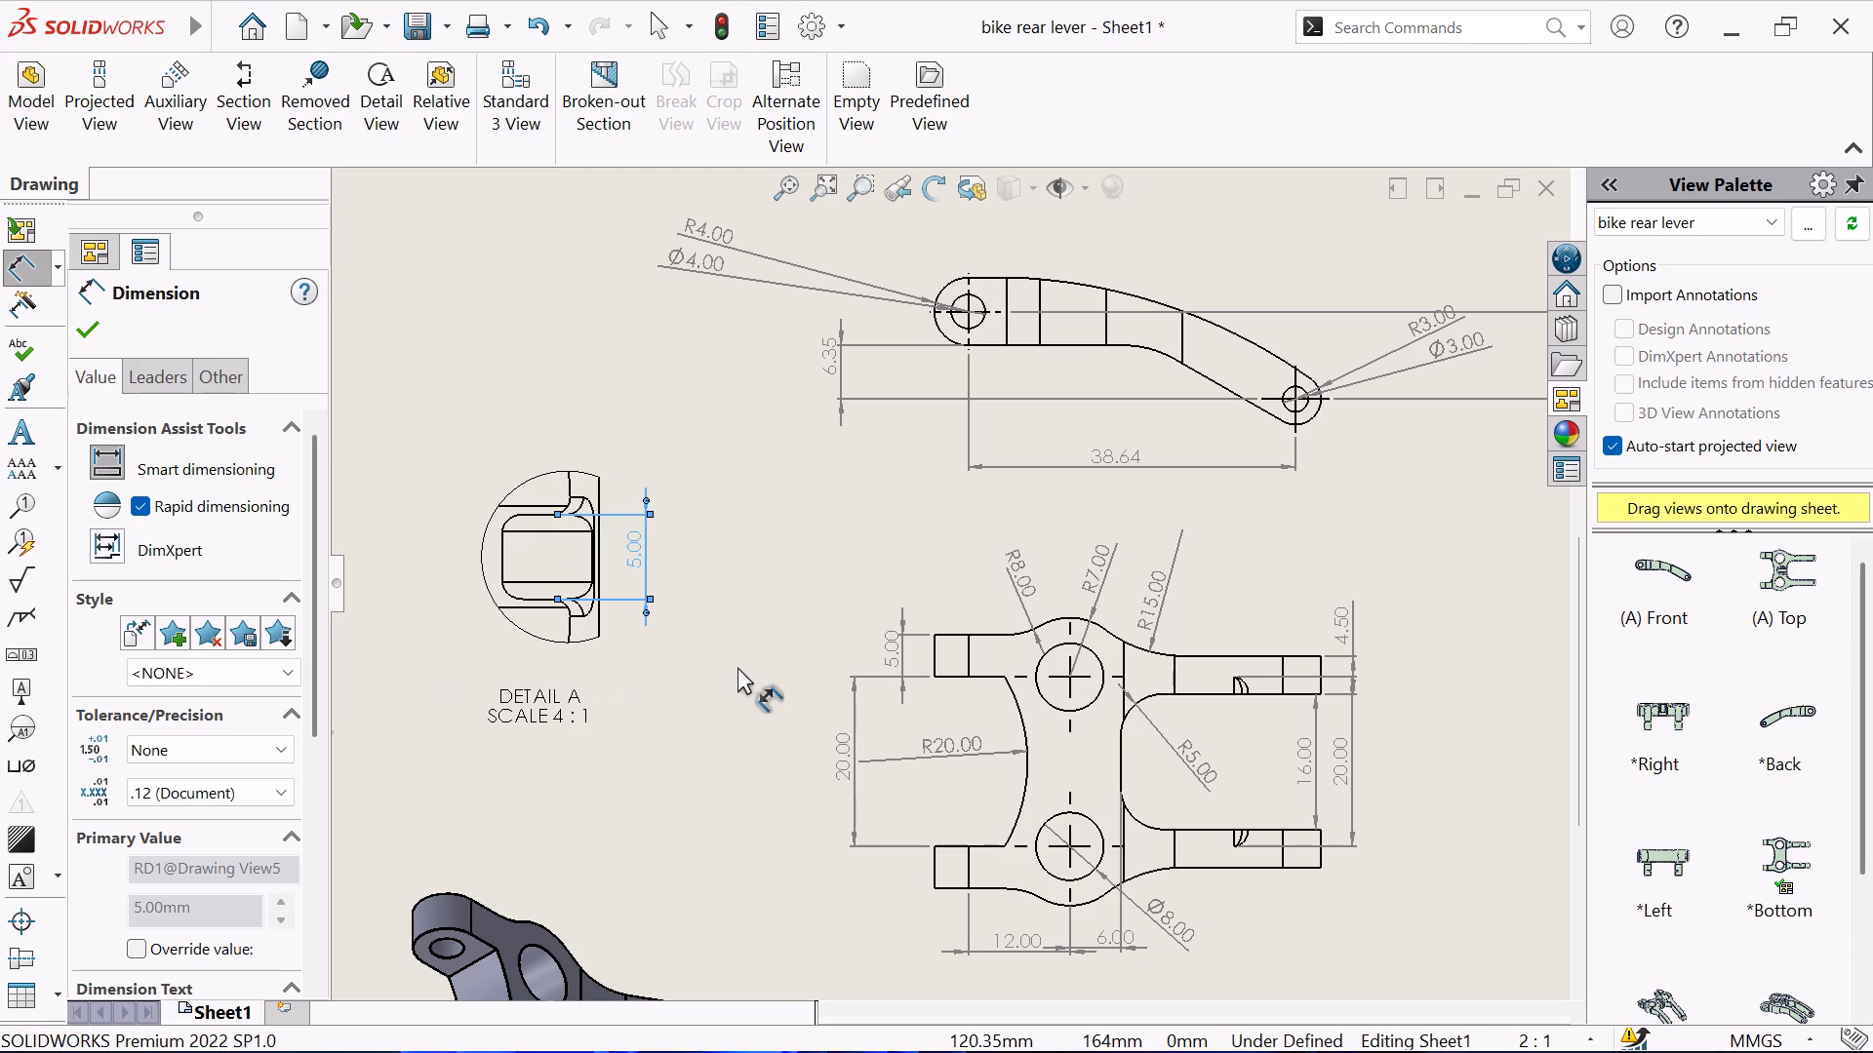
click(591, 506)
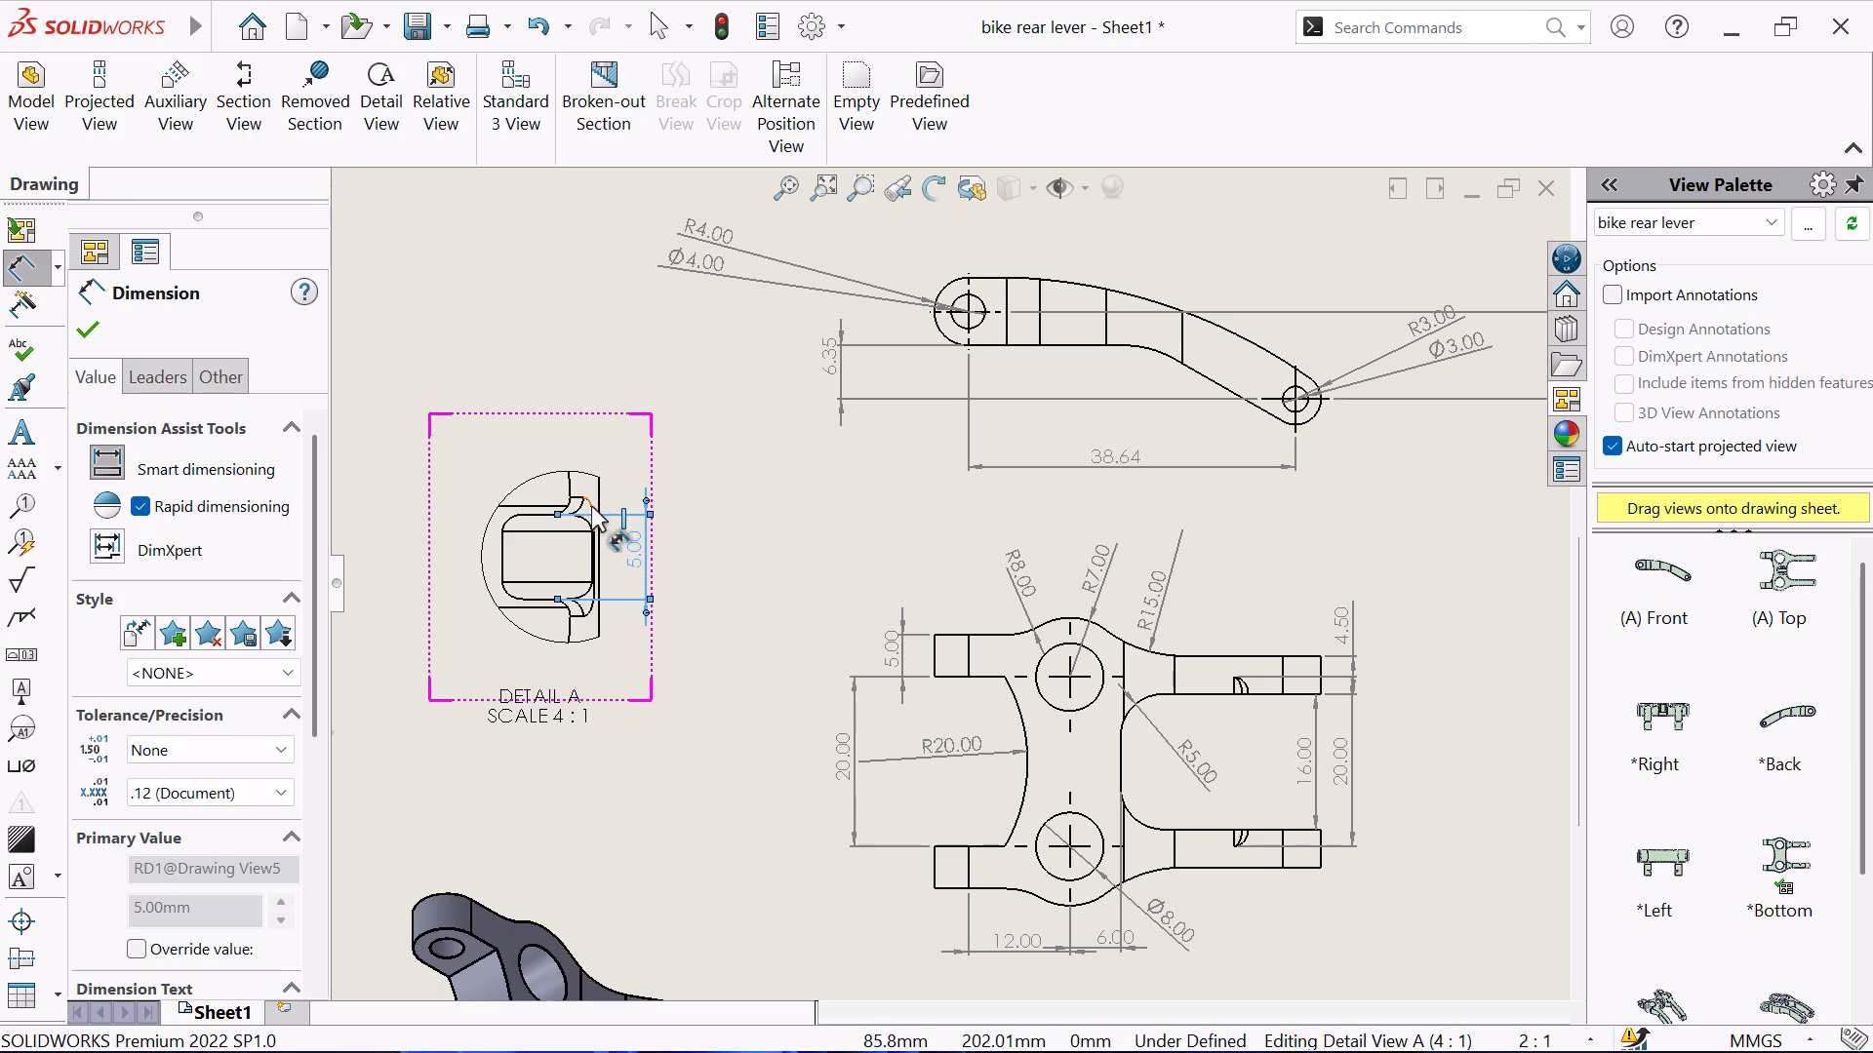
right_click(719, 492)
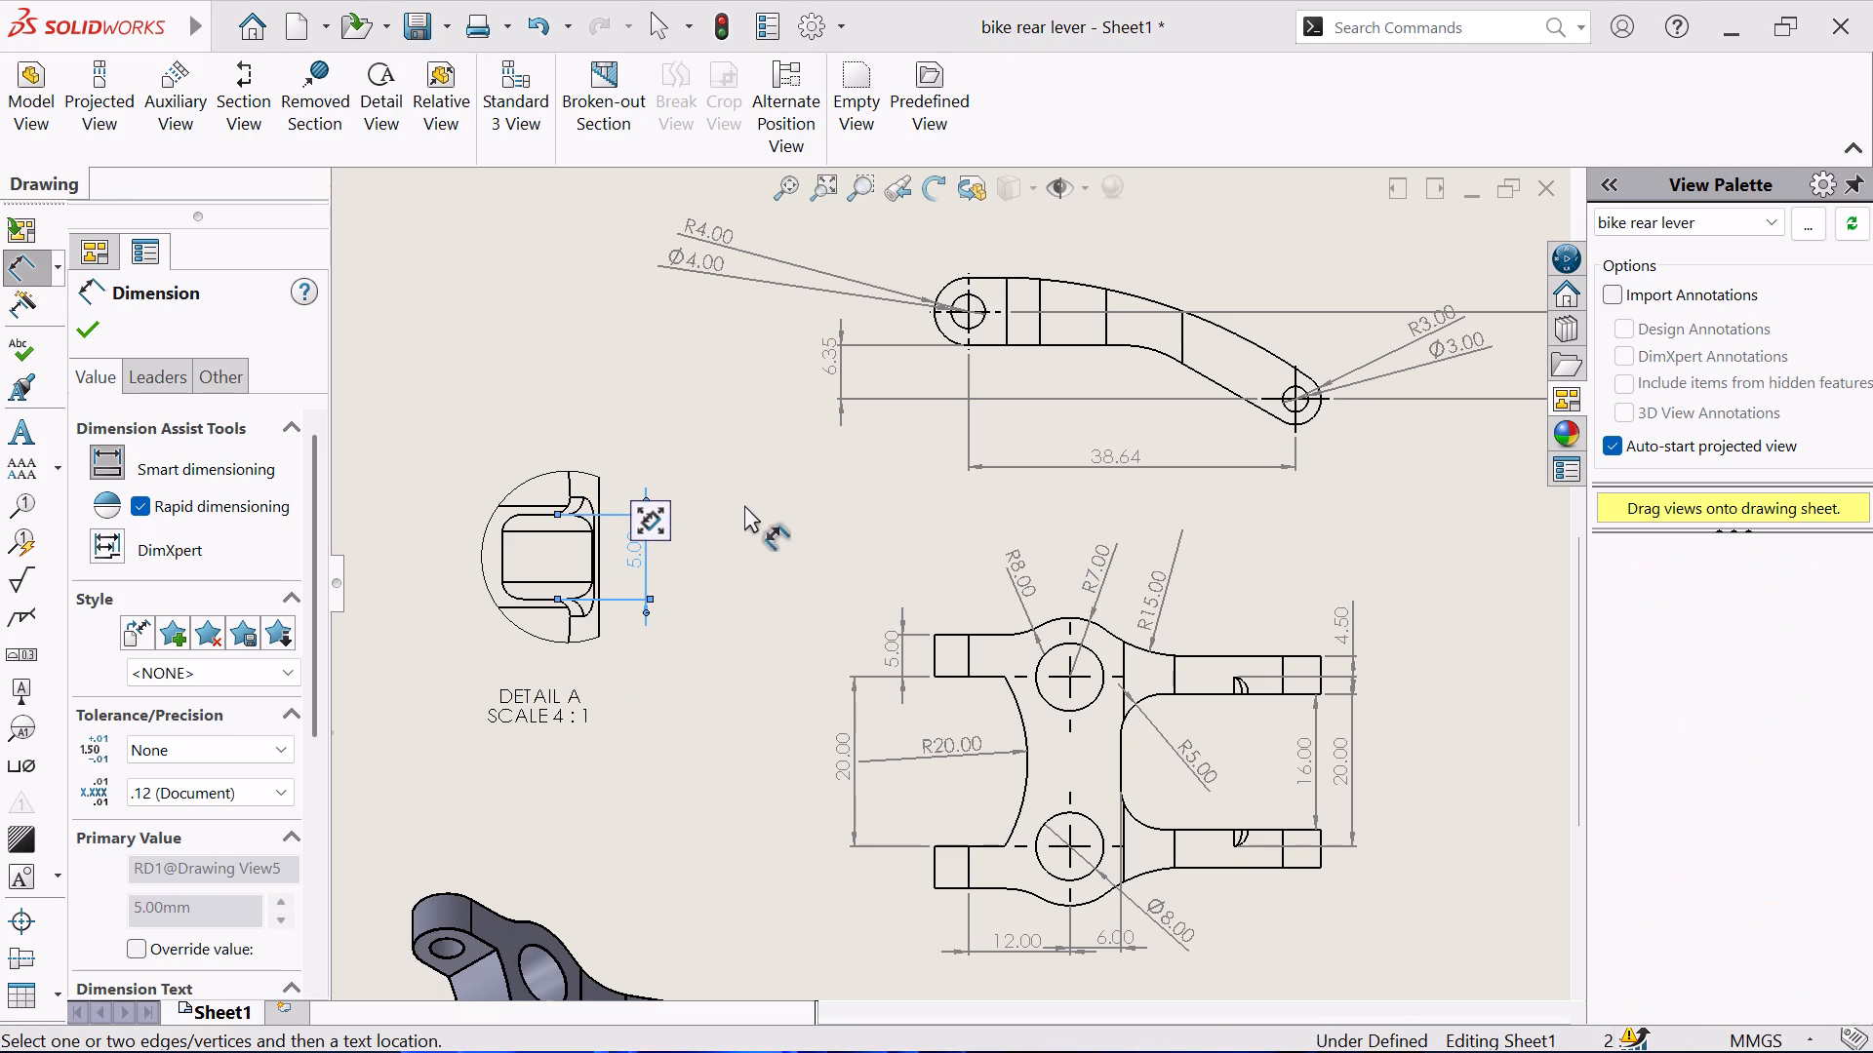
click(826, 616)
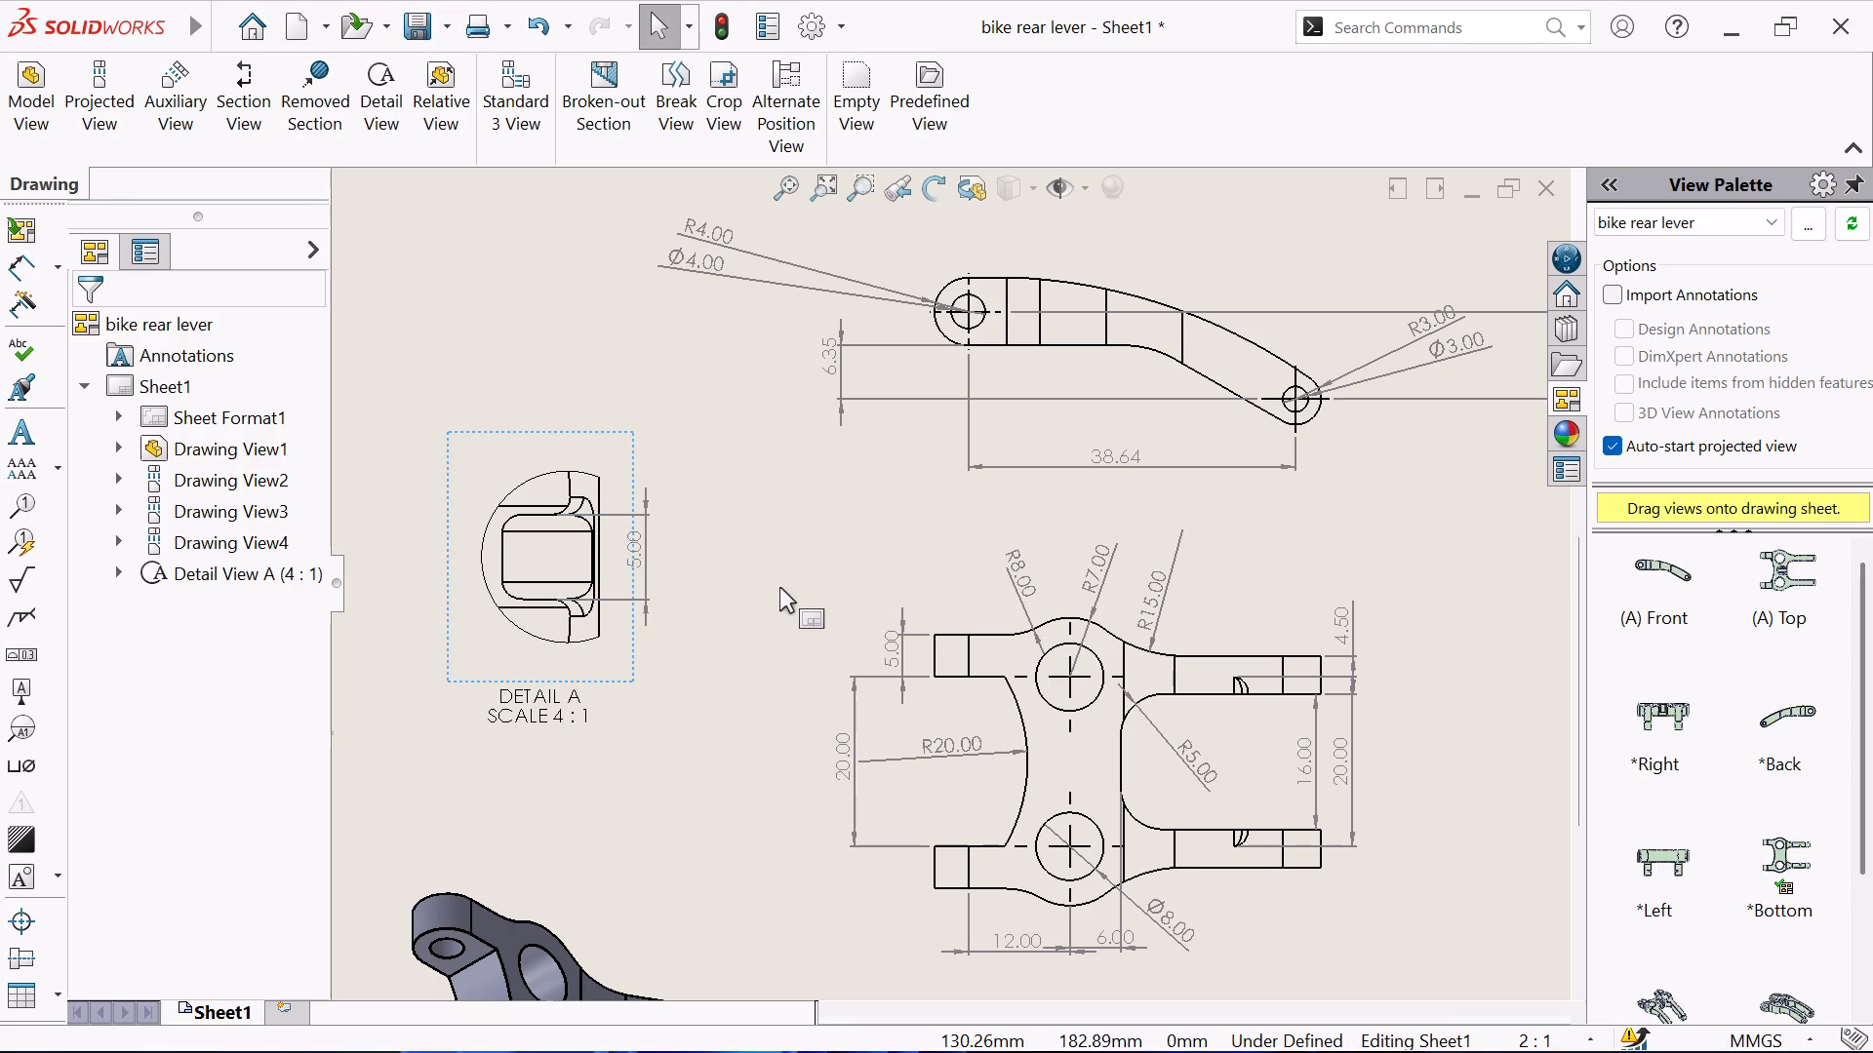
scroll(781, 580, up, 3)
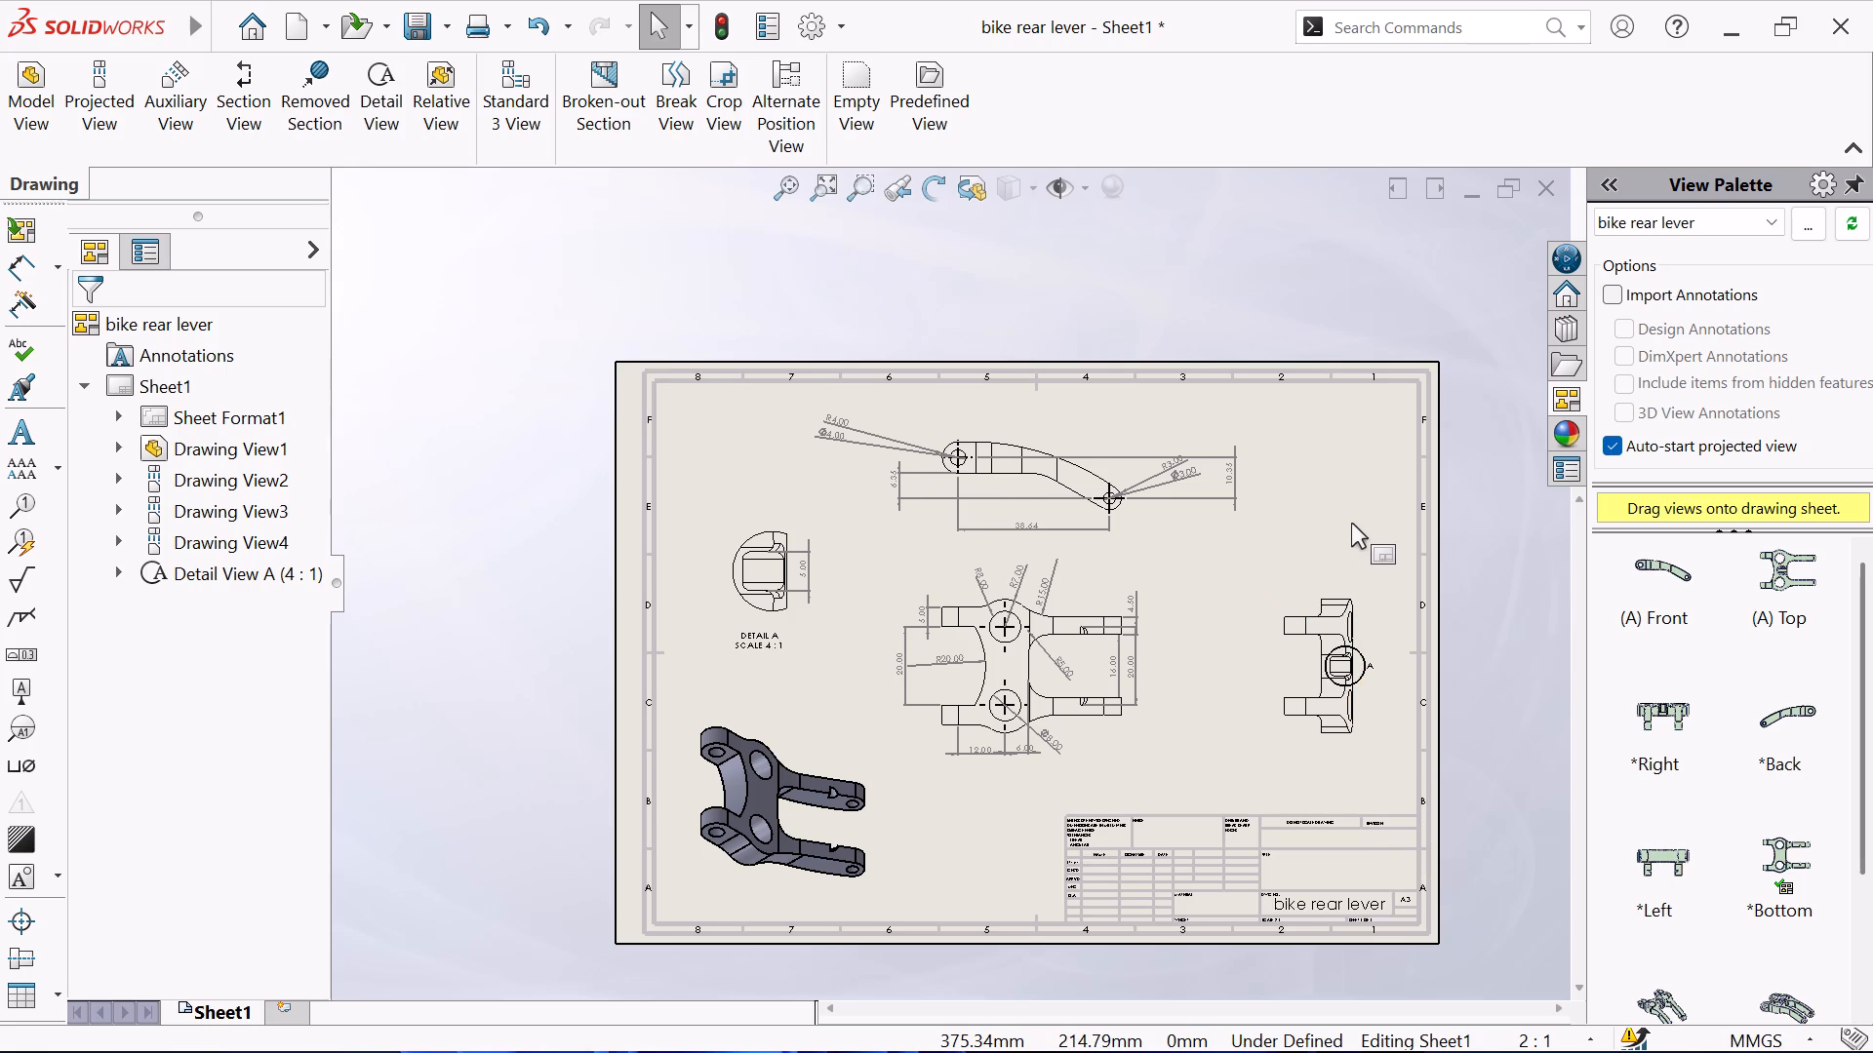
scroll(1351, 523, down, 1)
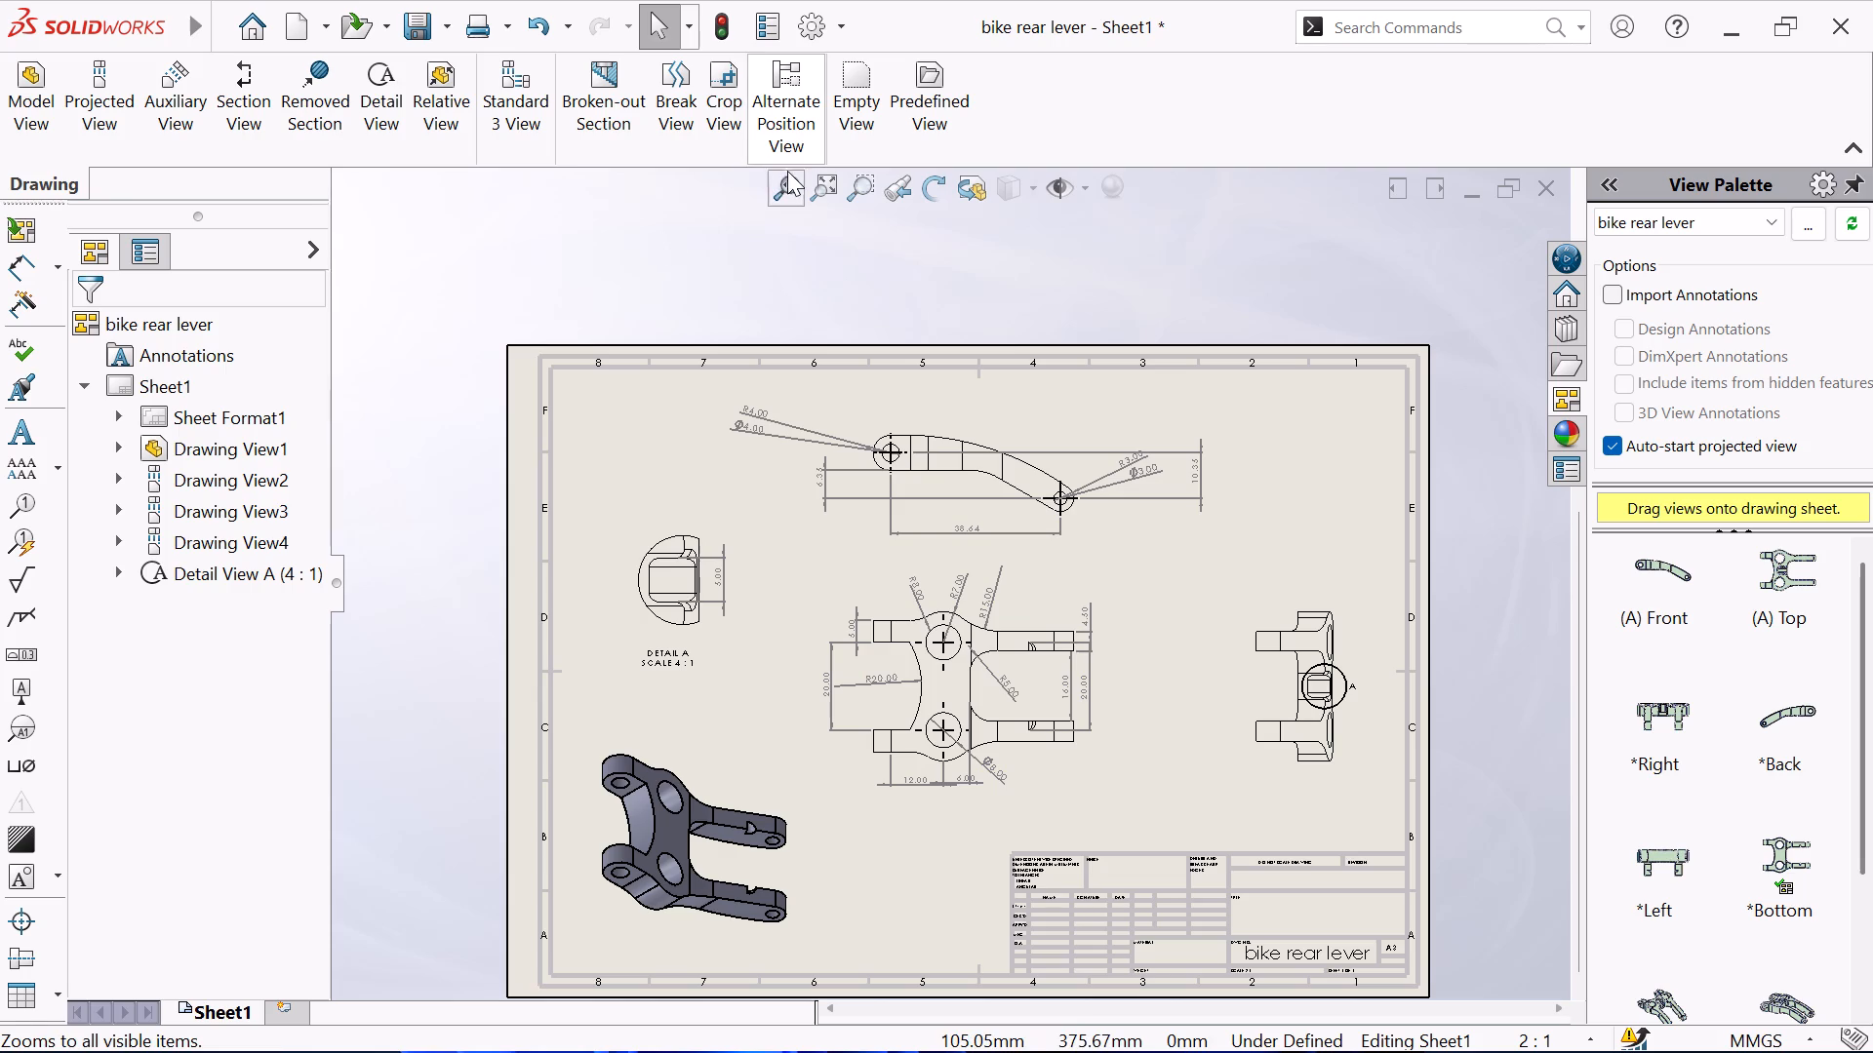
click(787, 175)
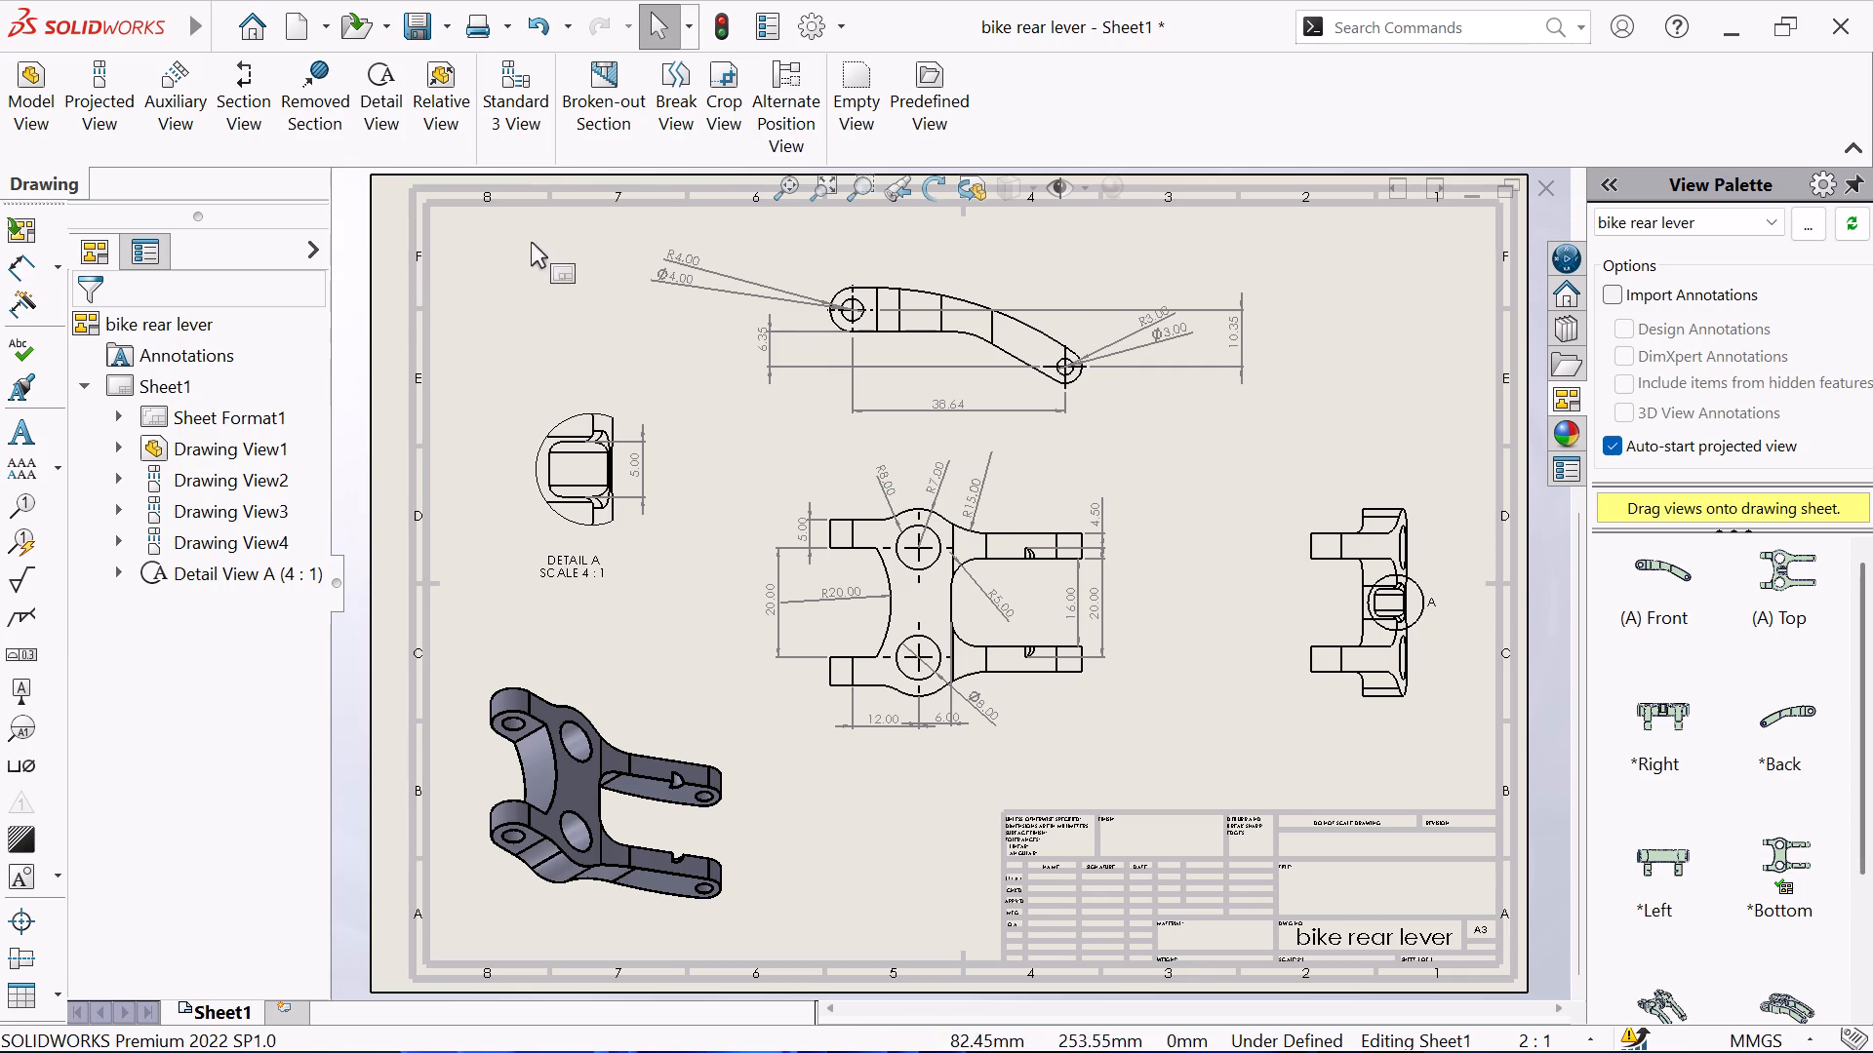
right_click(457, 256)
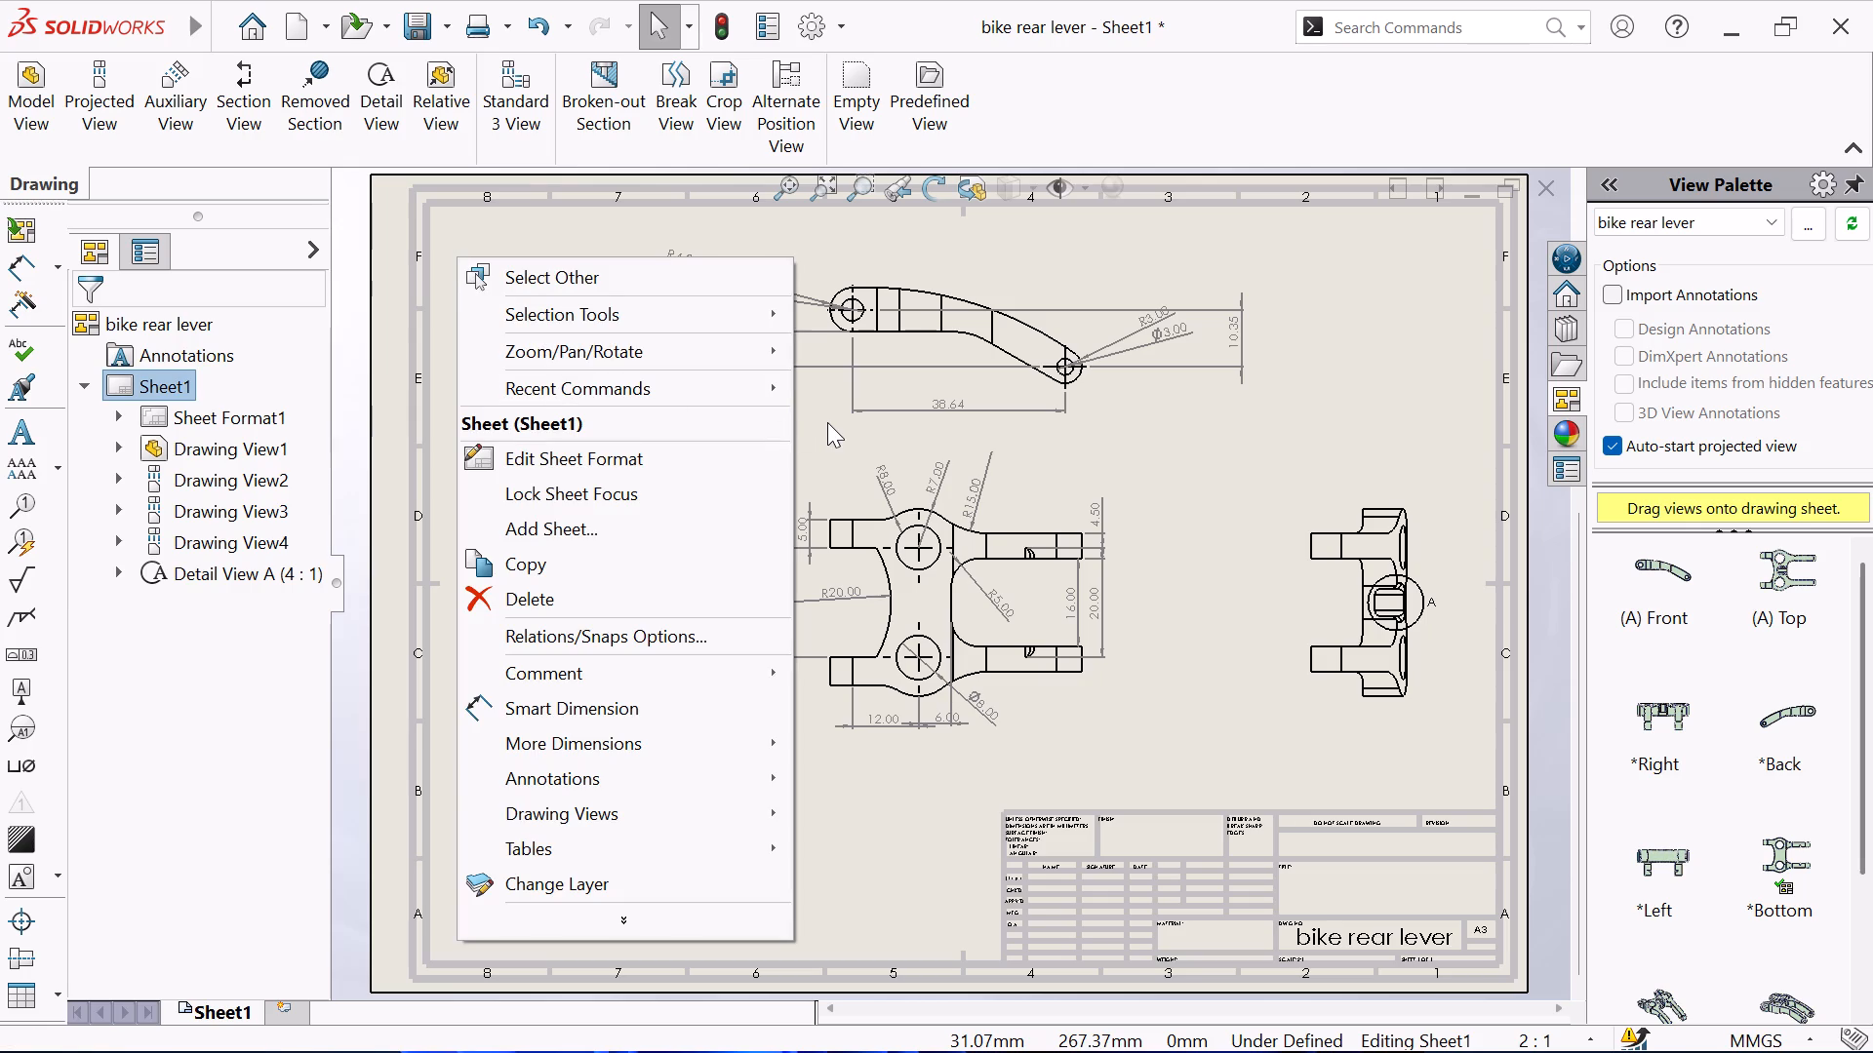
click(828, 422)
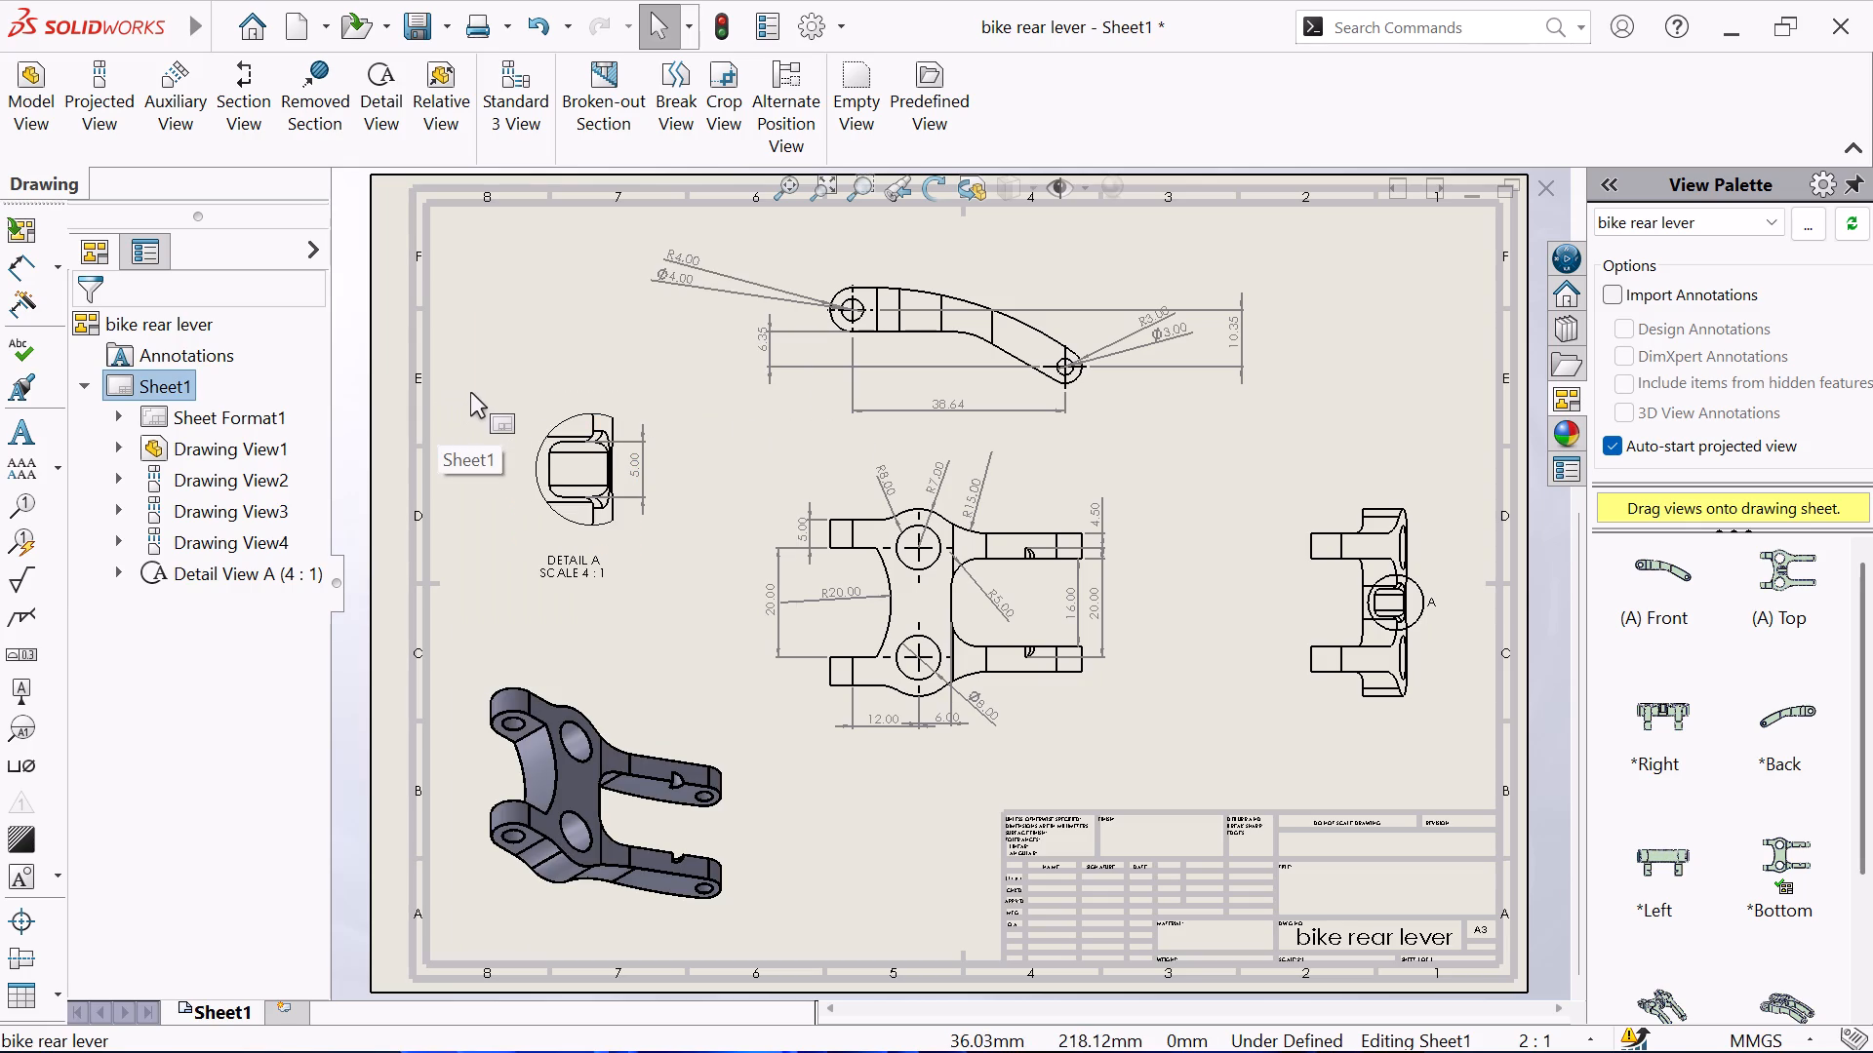
Save the drawing as "bike rear lever draftting" in the SOLIDWORKS Drawing format, in the current folder.
key(ctrl+s)
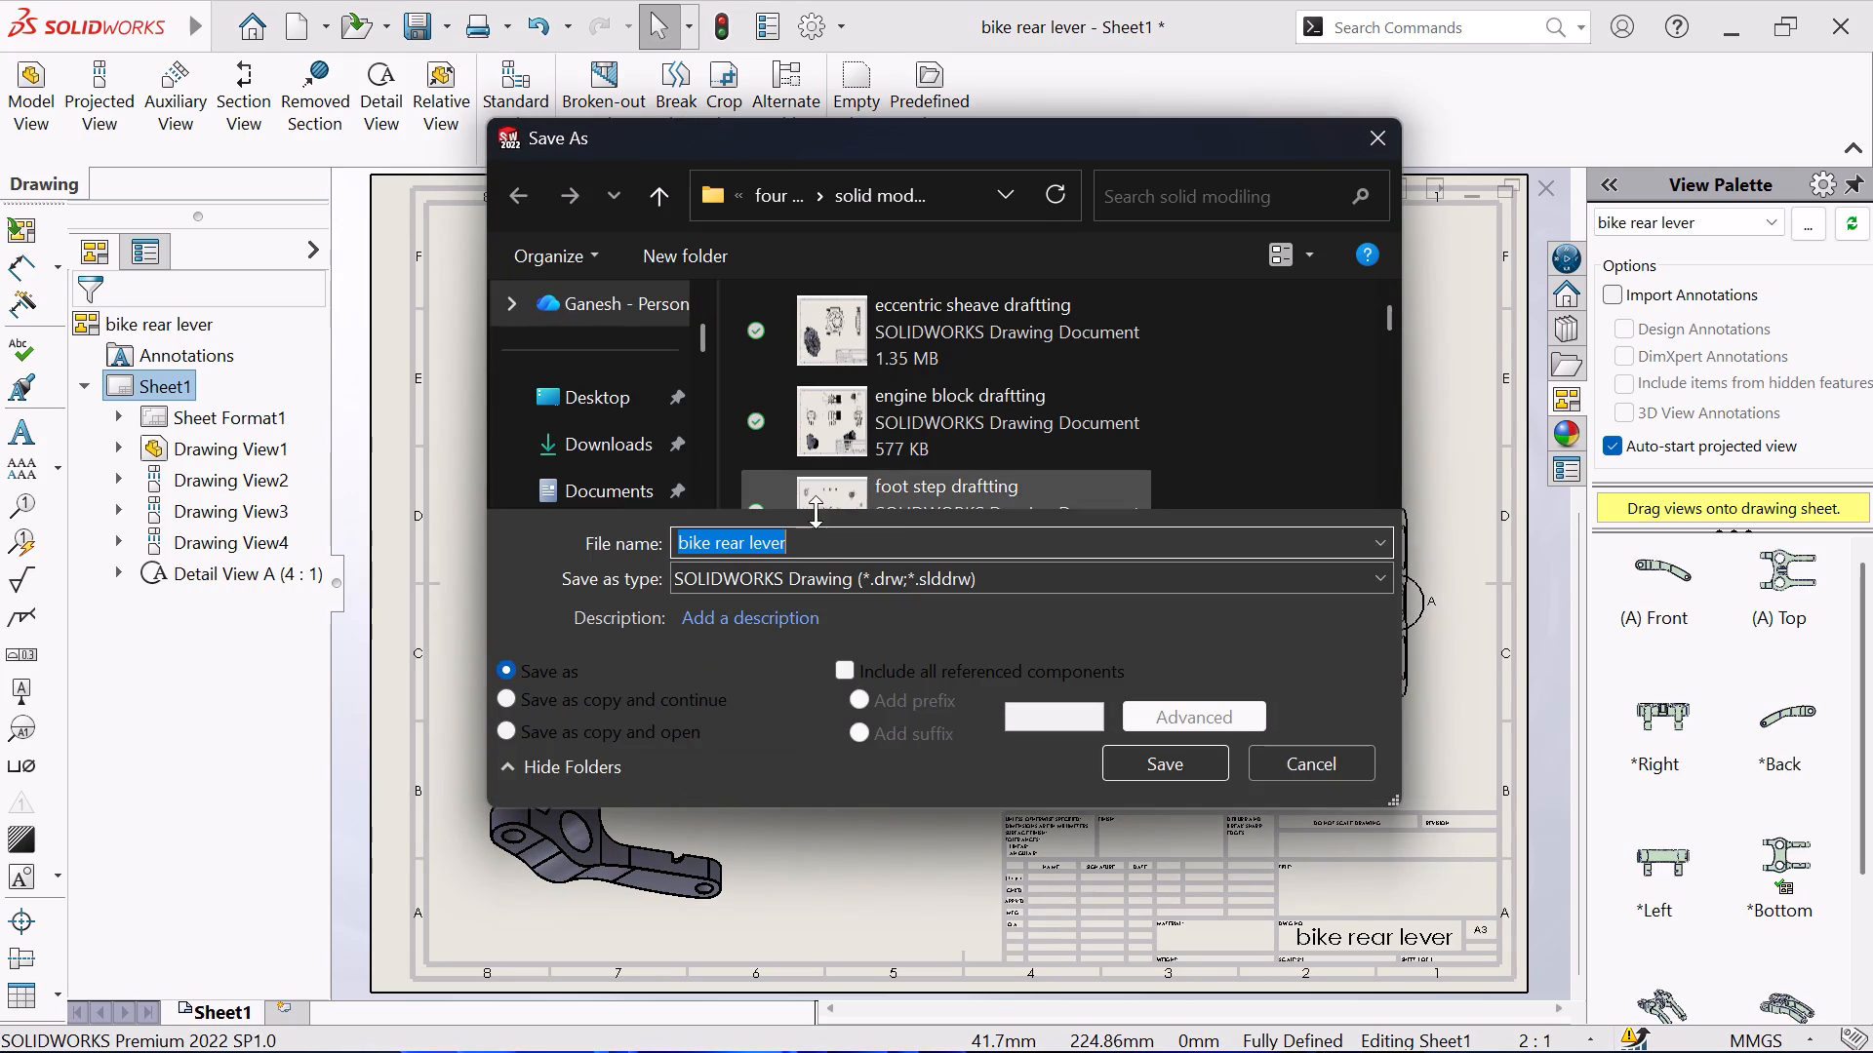
click(816, 530)
key(space)
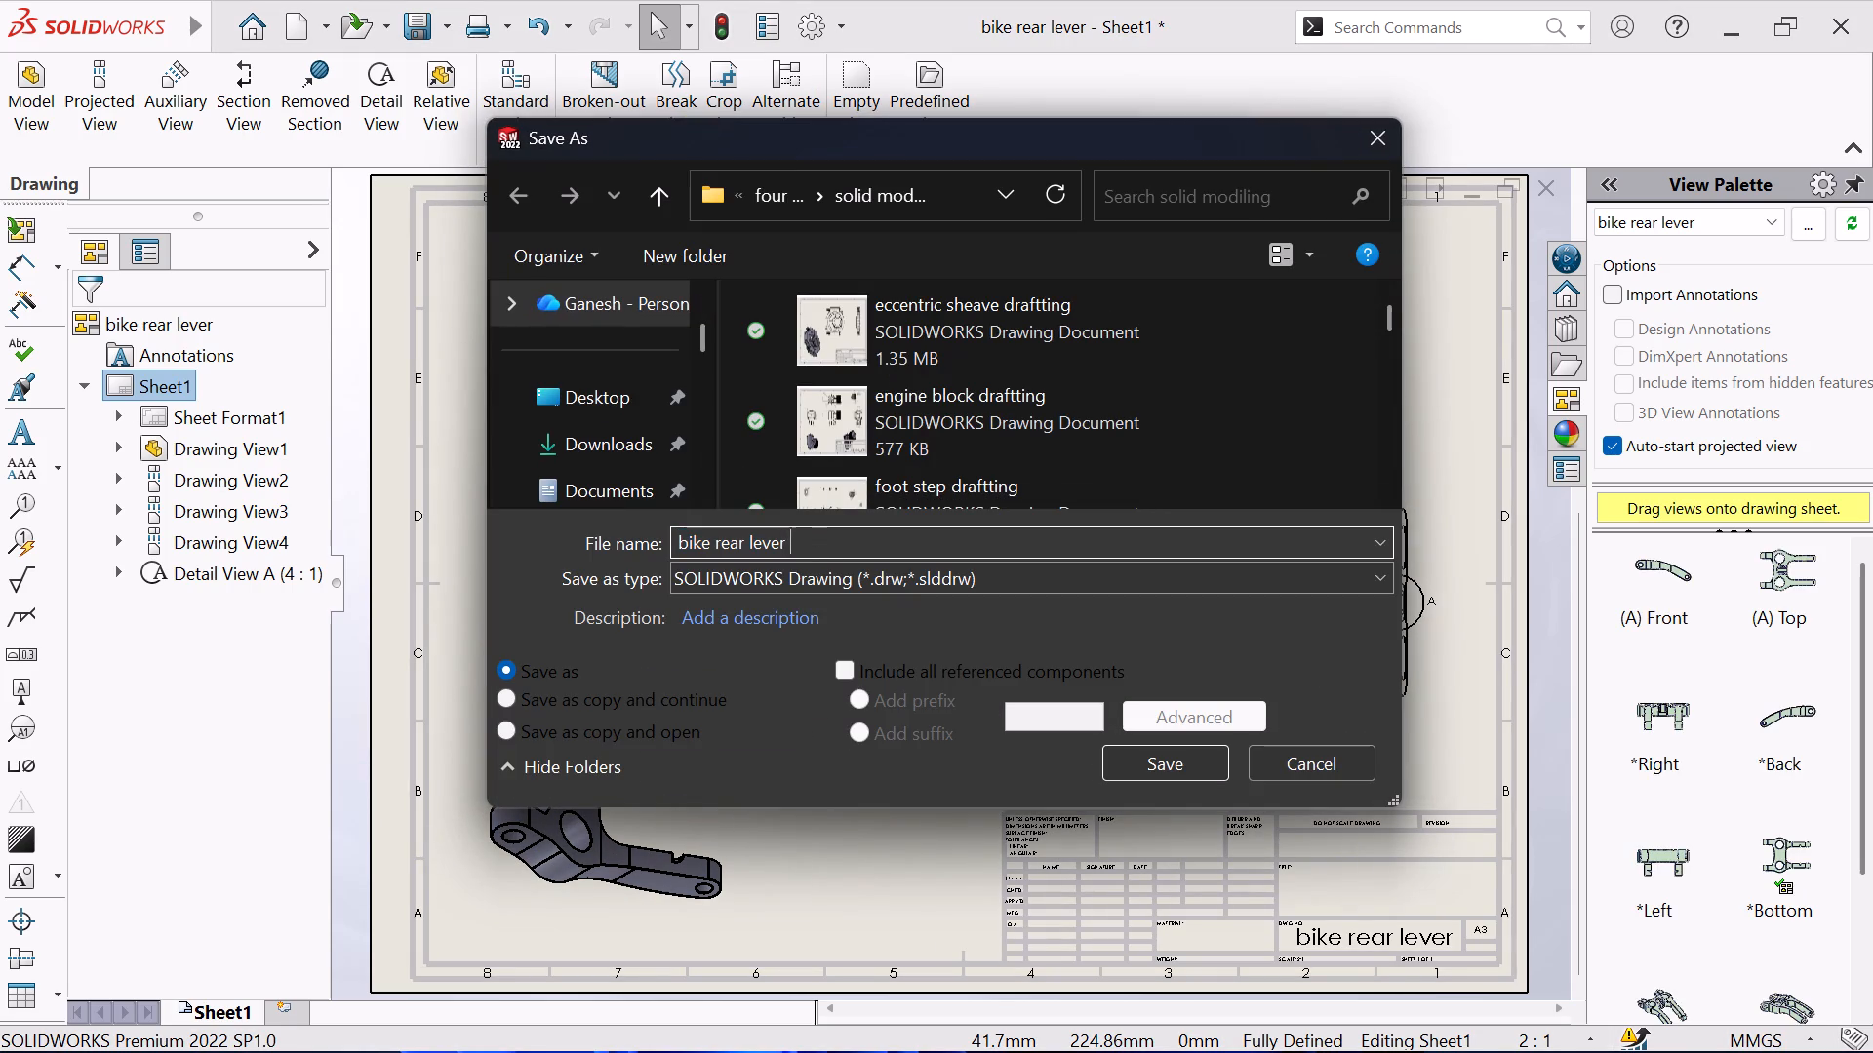
text(draff)
key(BackSpace)
text(tt)
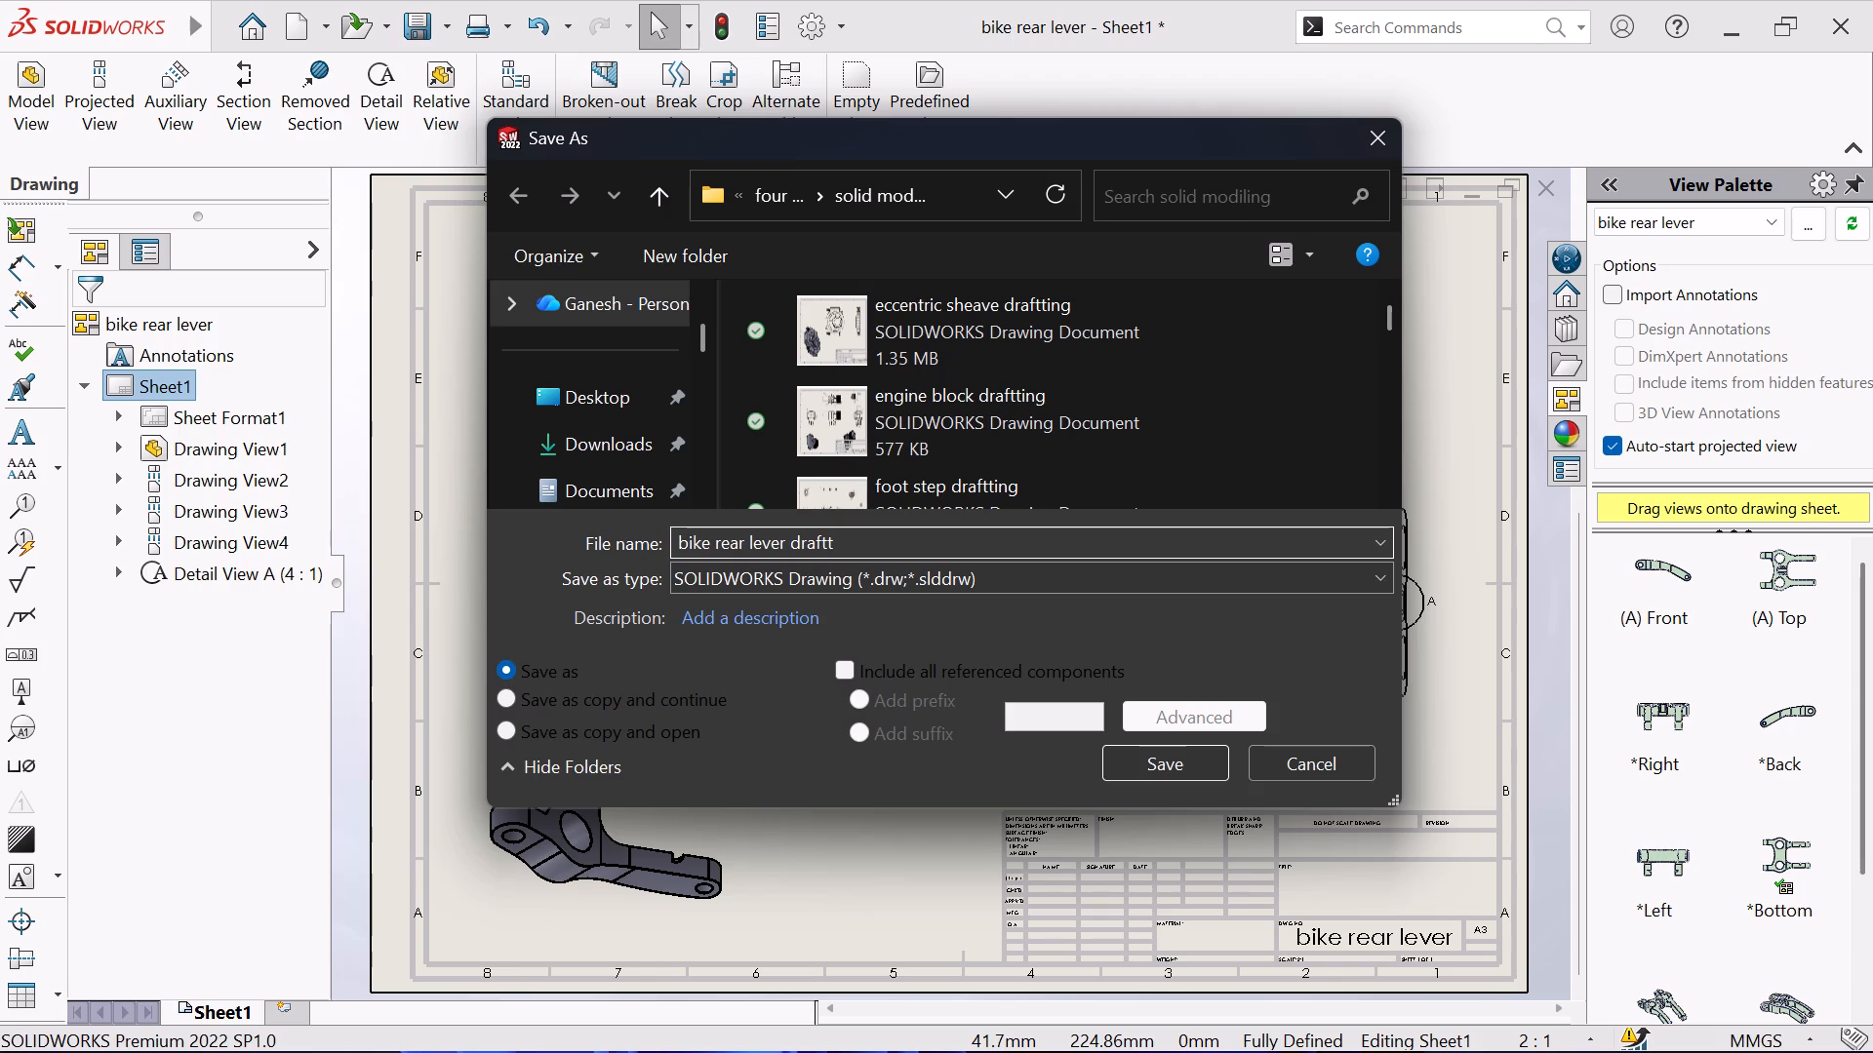
key(i)
text(ng)
key(Return)
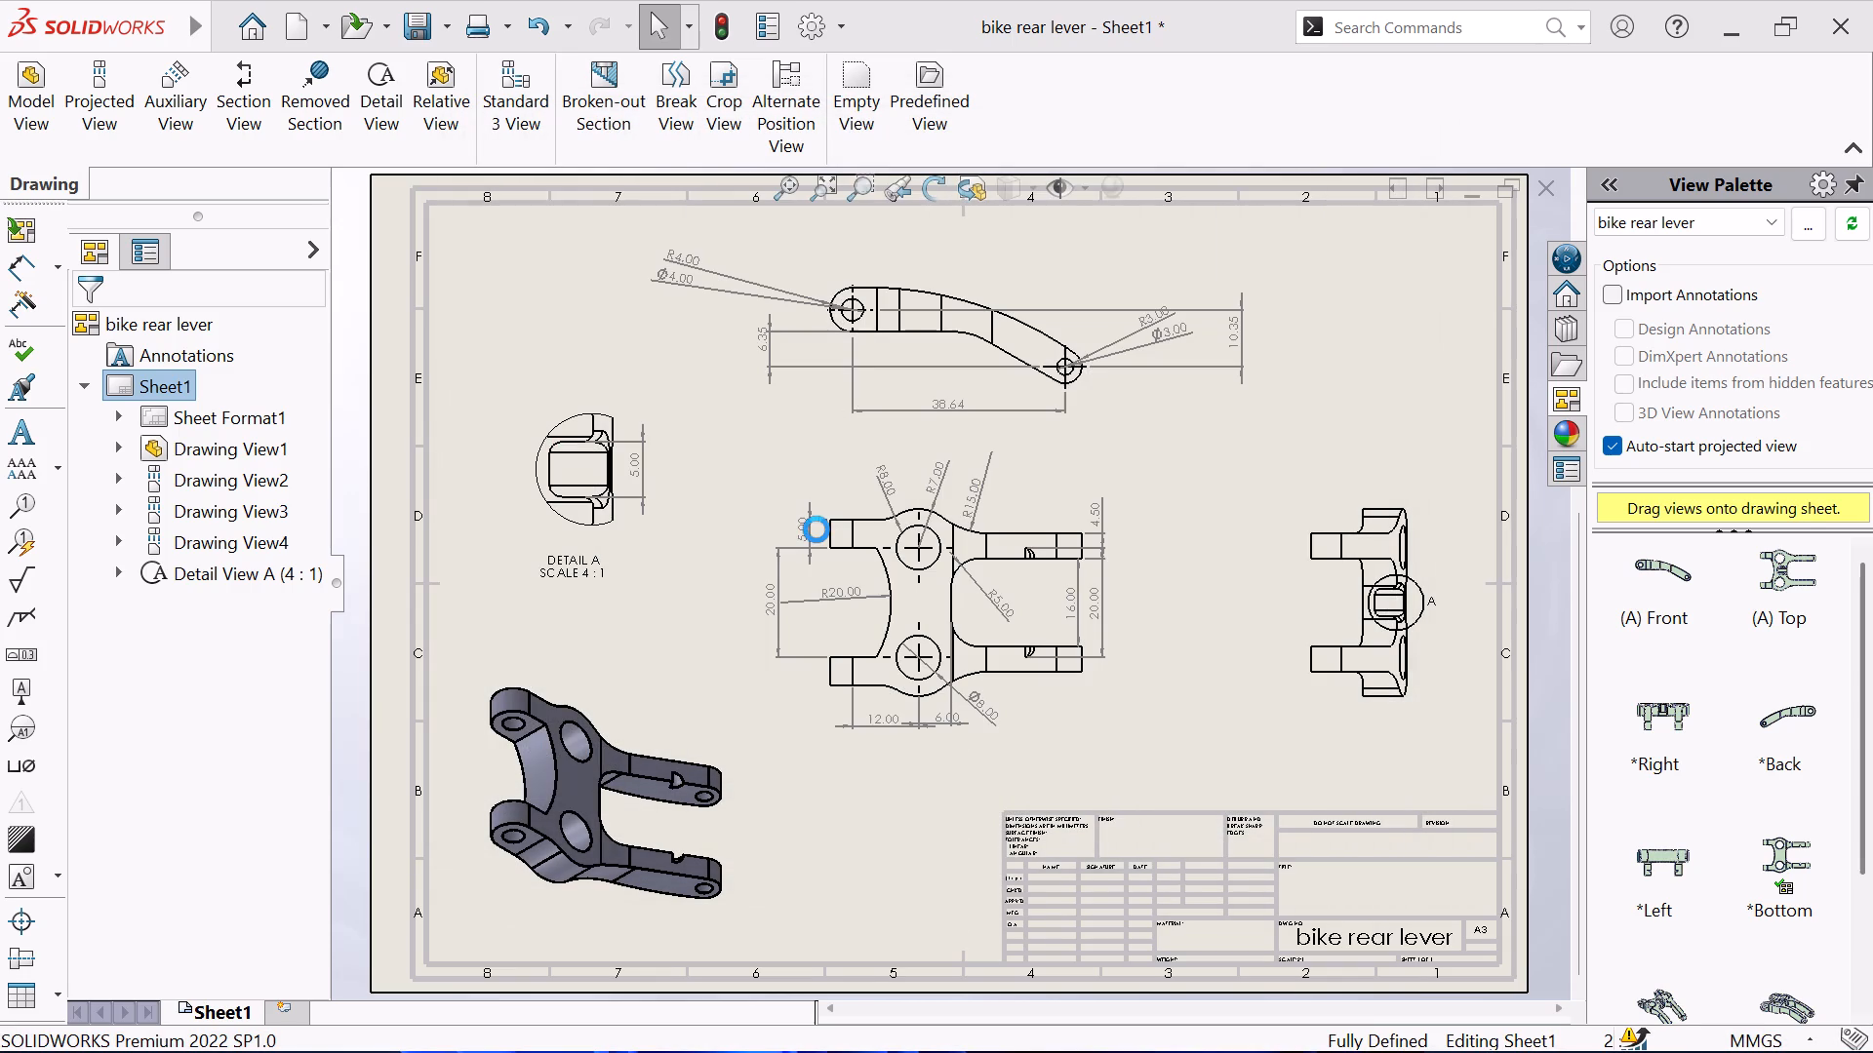
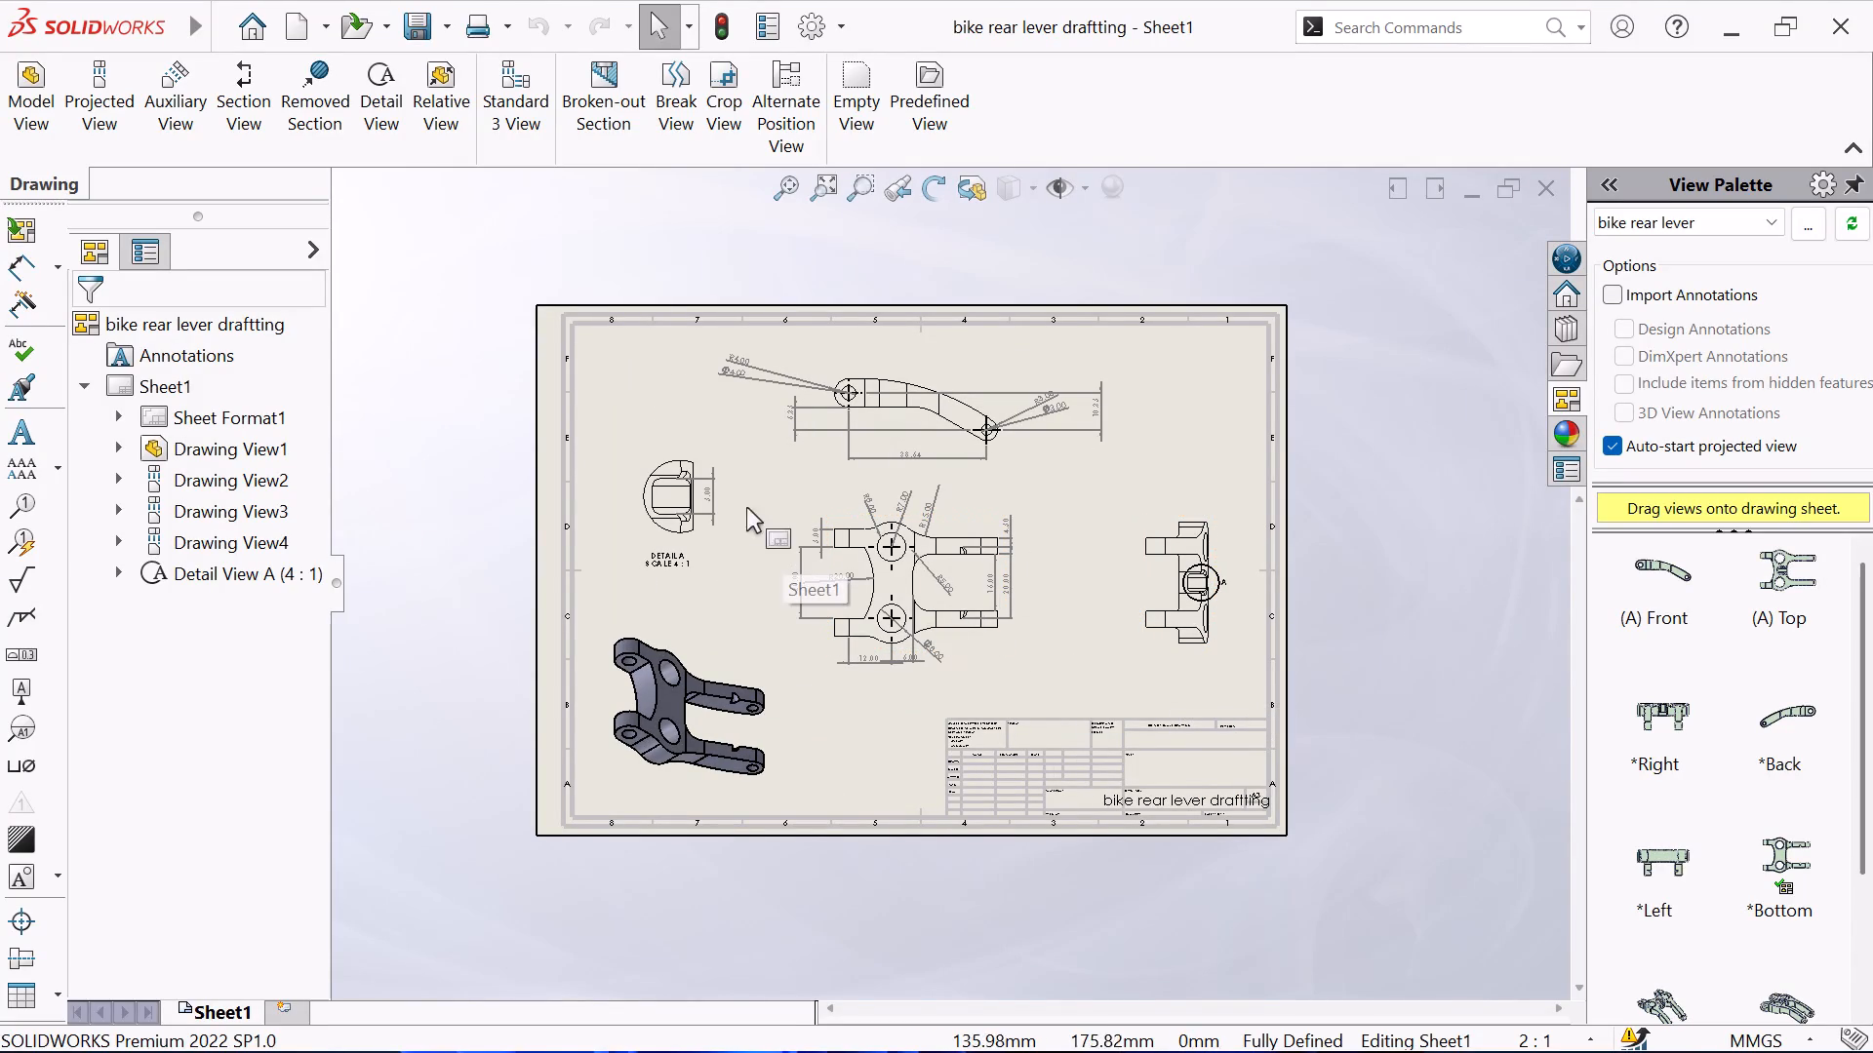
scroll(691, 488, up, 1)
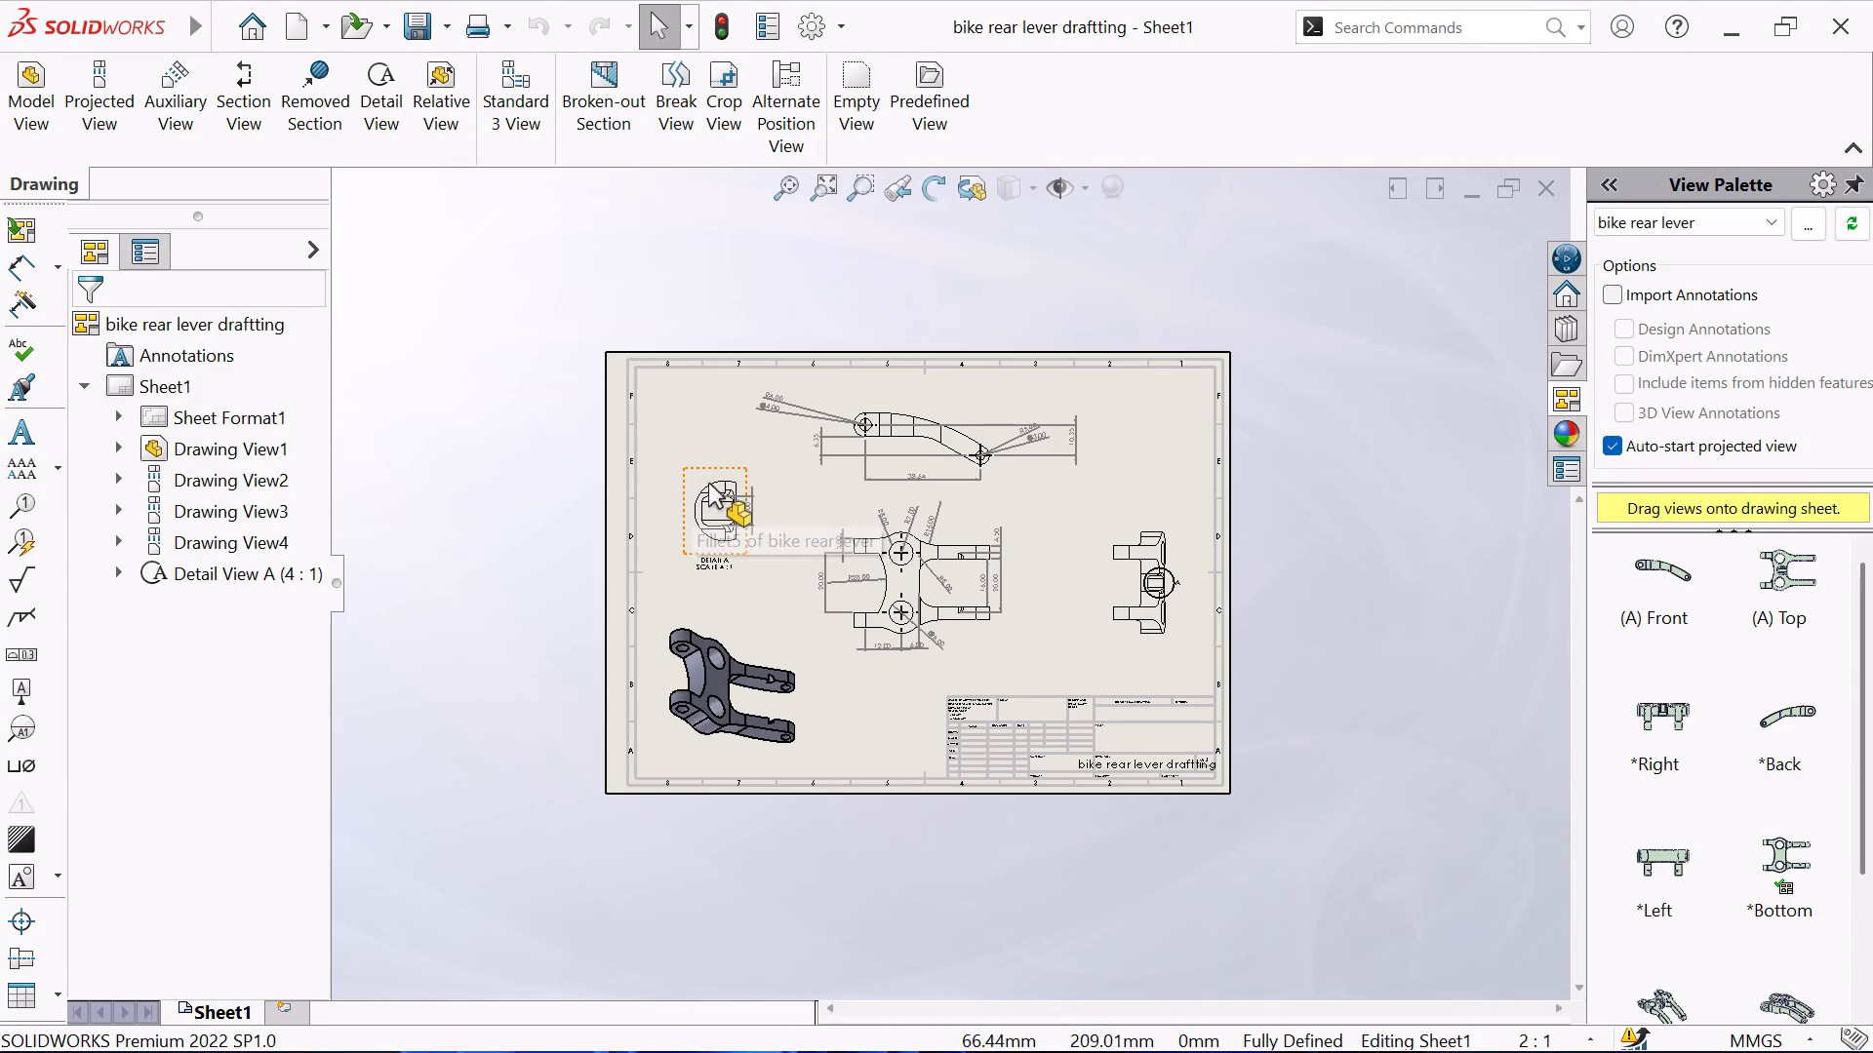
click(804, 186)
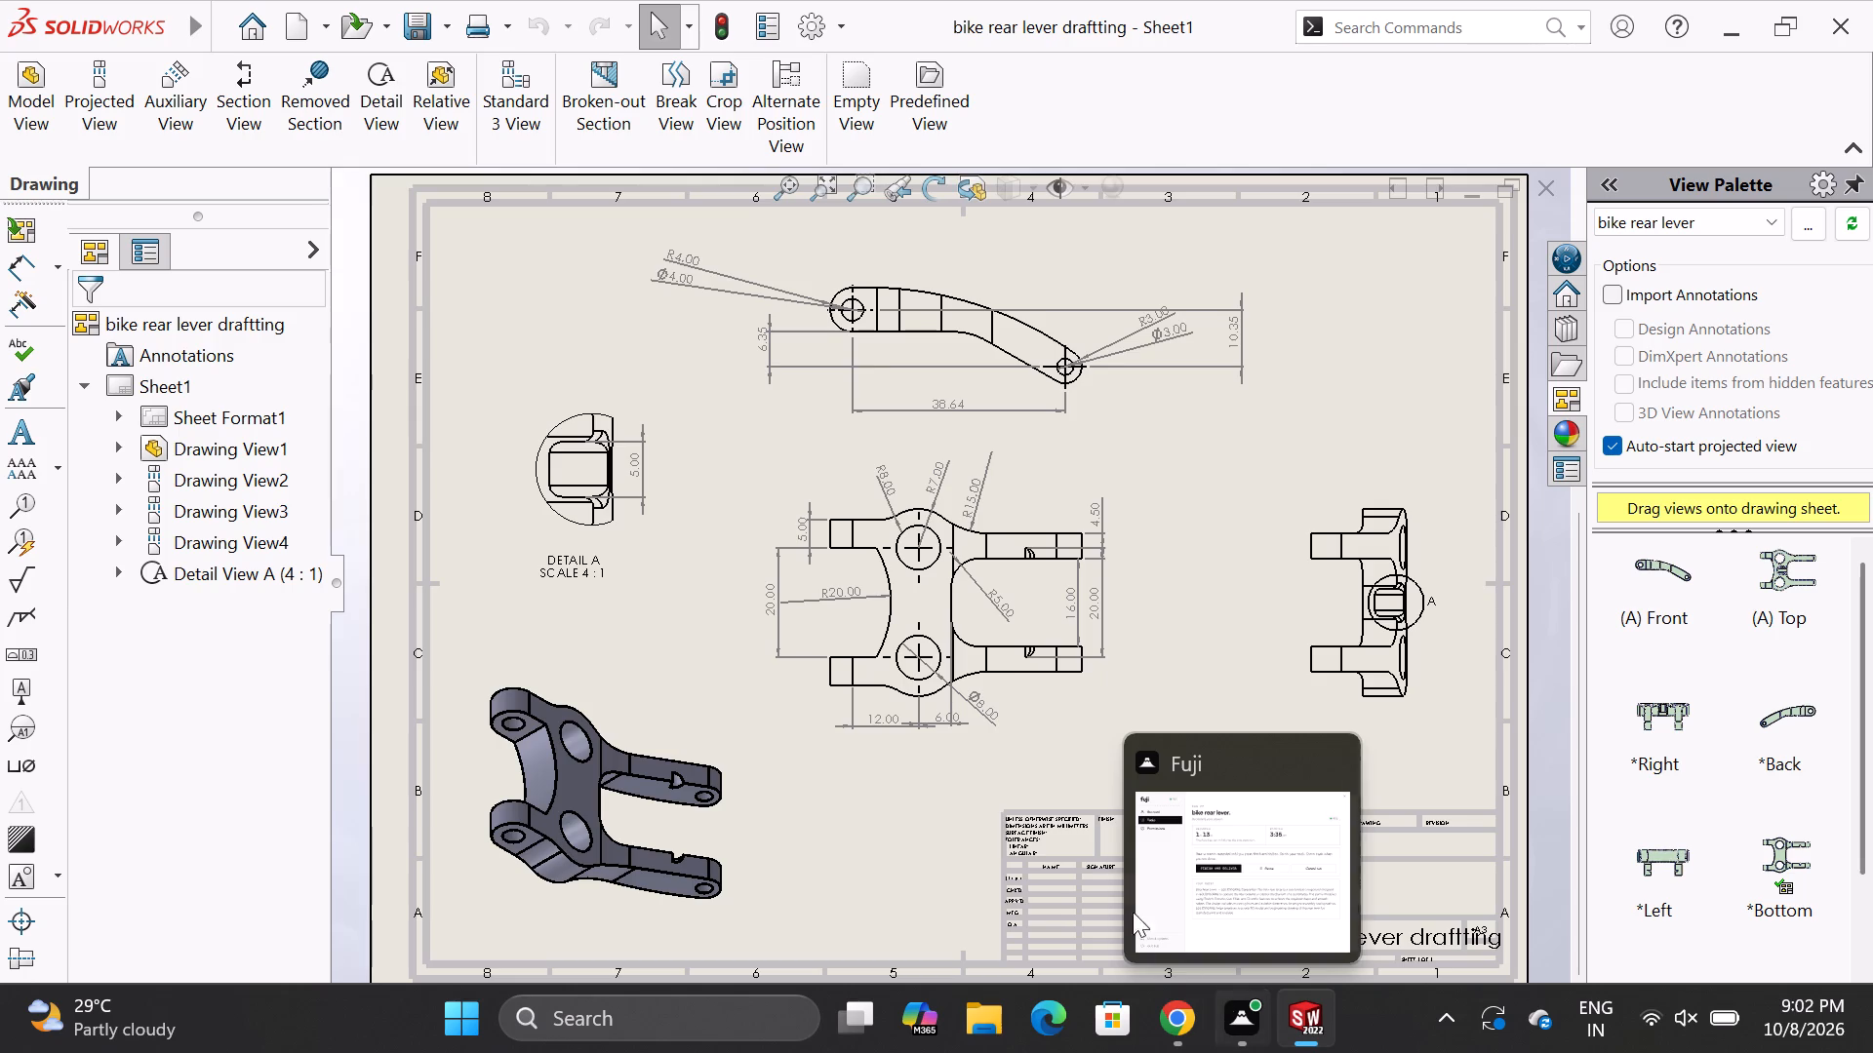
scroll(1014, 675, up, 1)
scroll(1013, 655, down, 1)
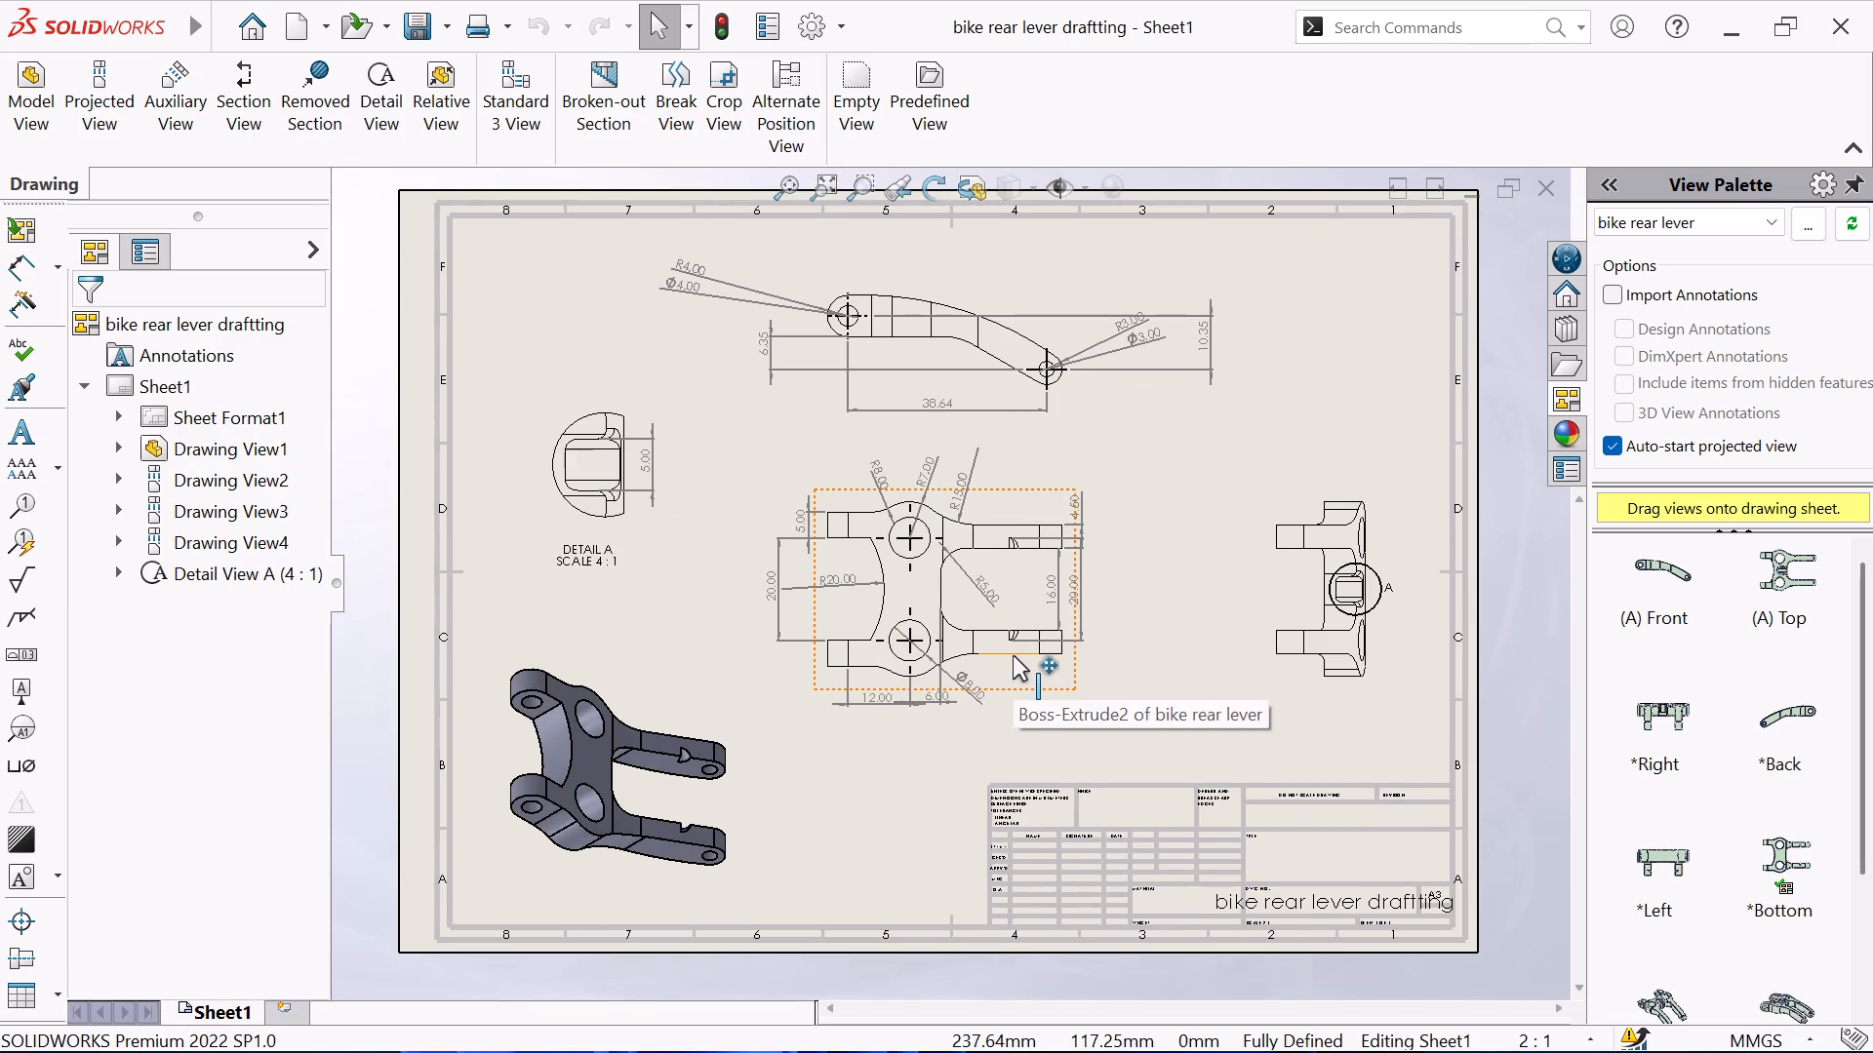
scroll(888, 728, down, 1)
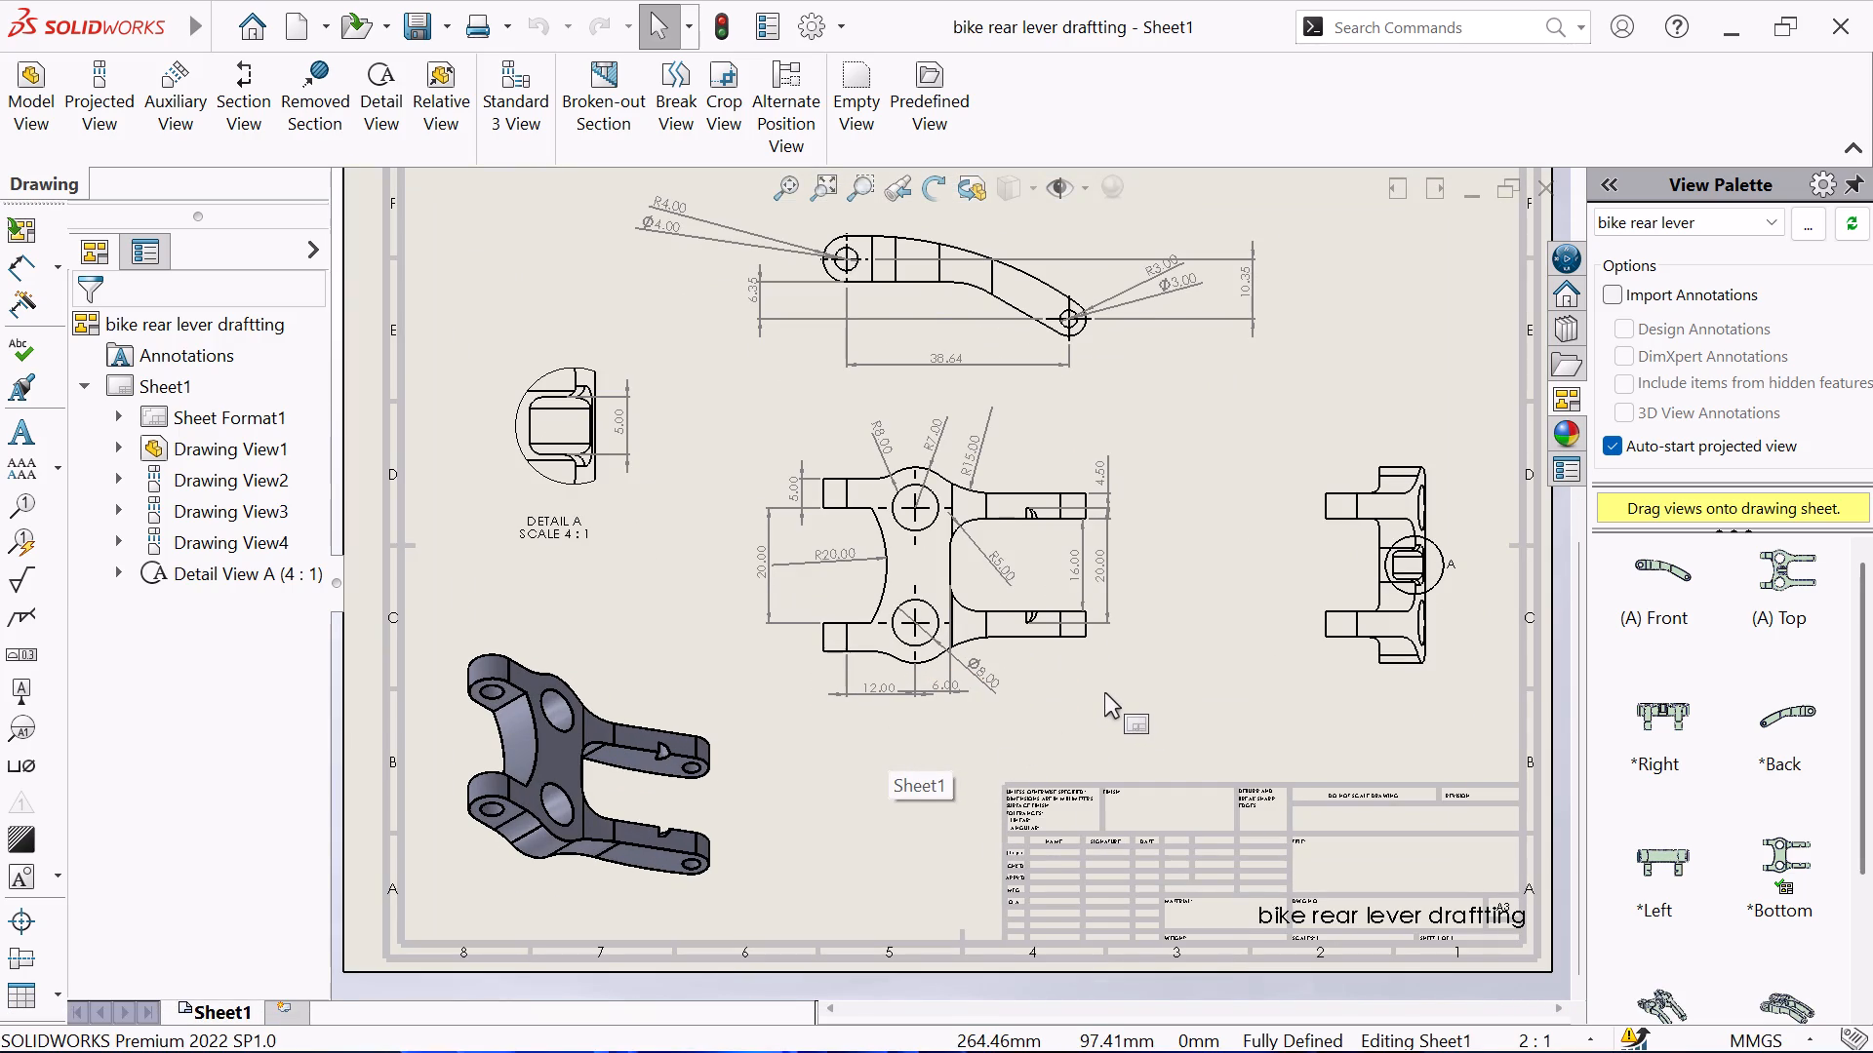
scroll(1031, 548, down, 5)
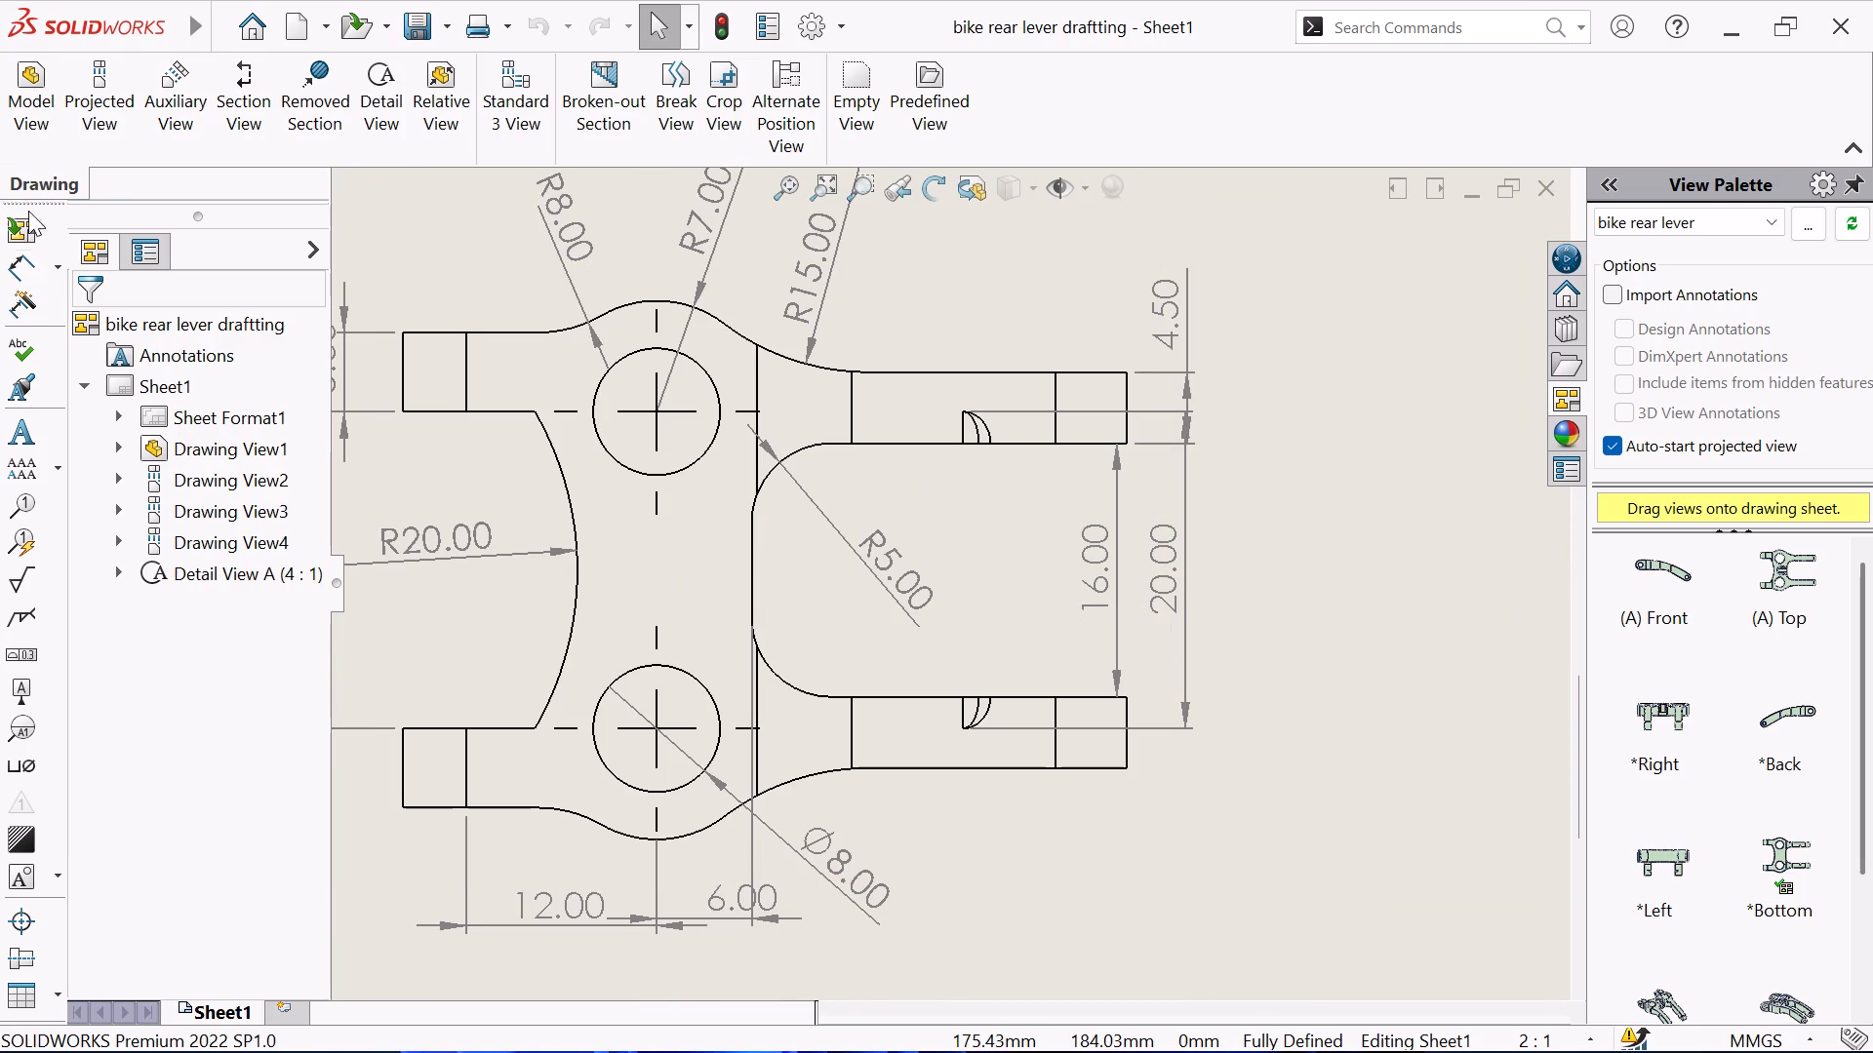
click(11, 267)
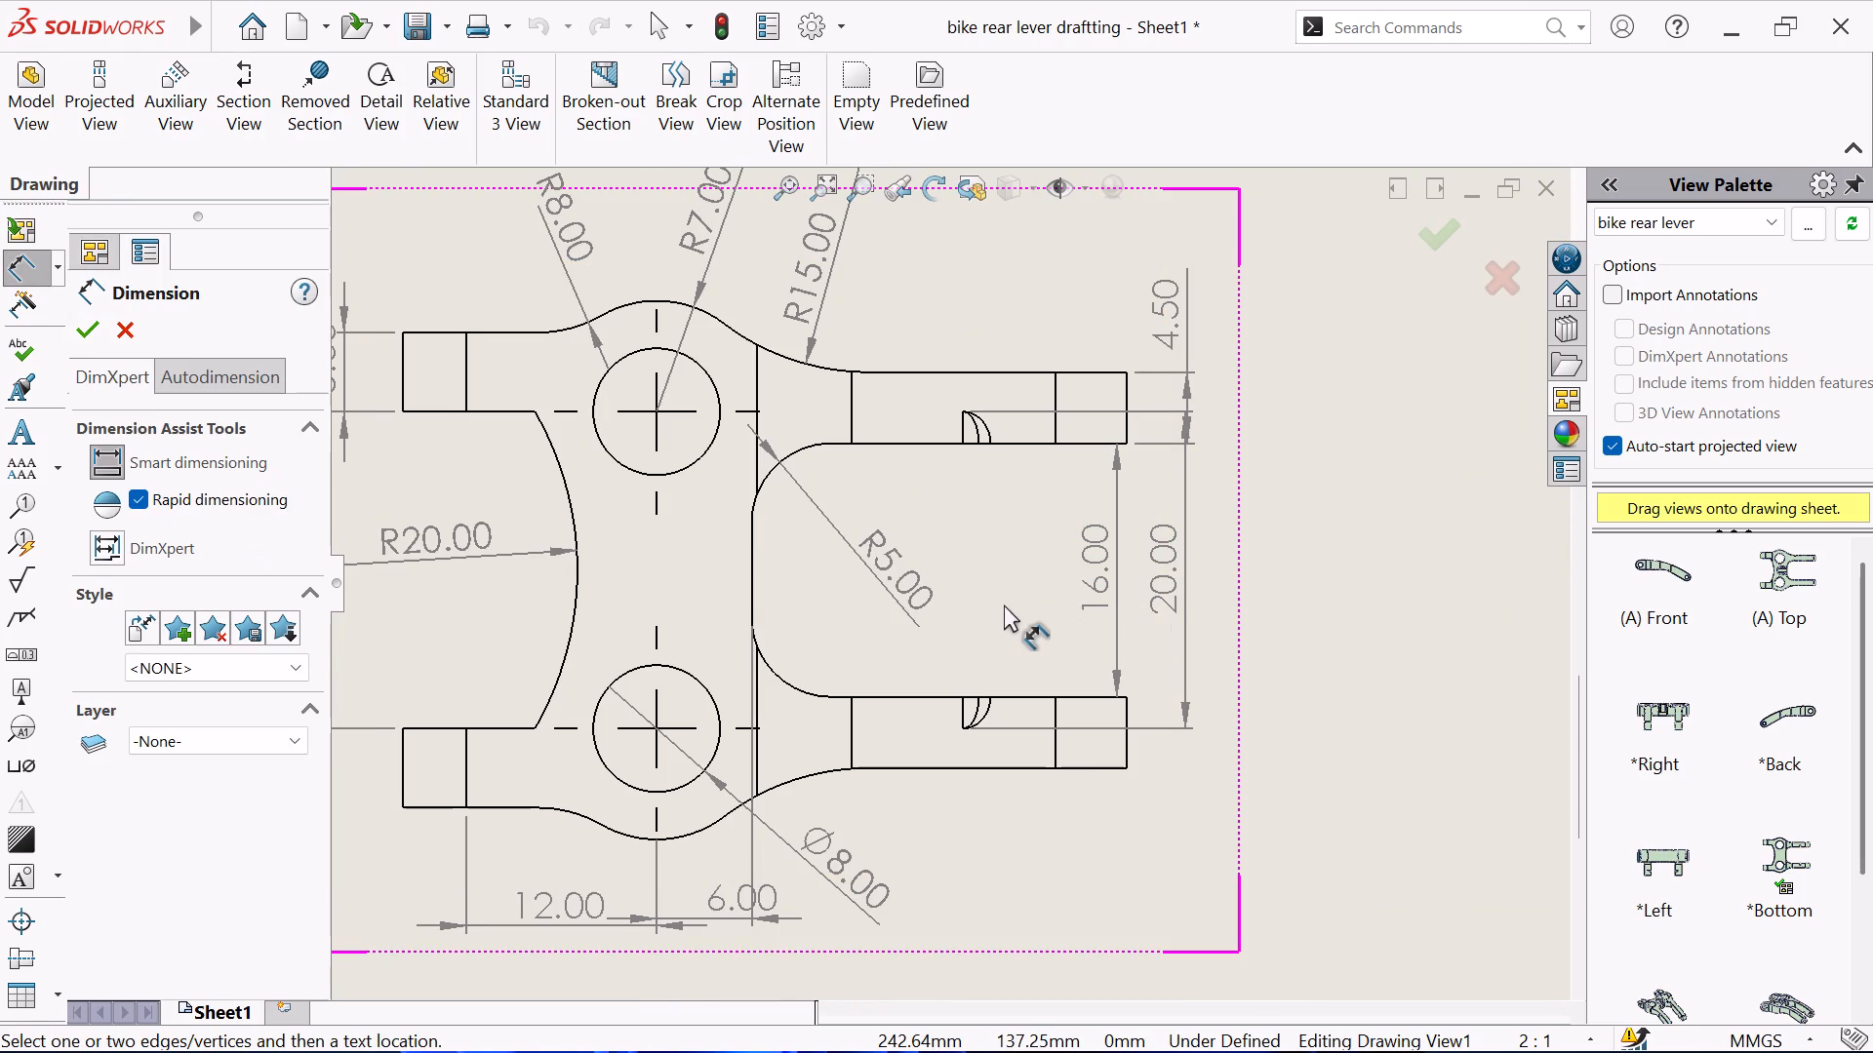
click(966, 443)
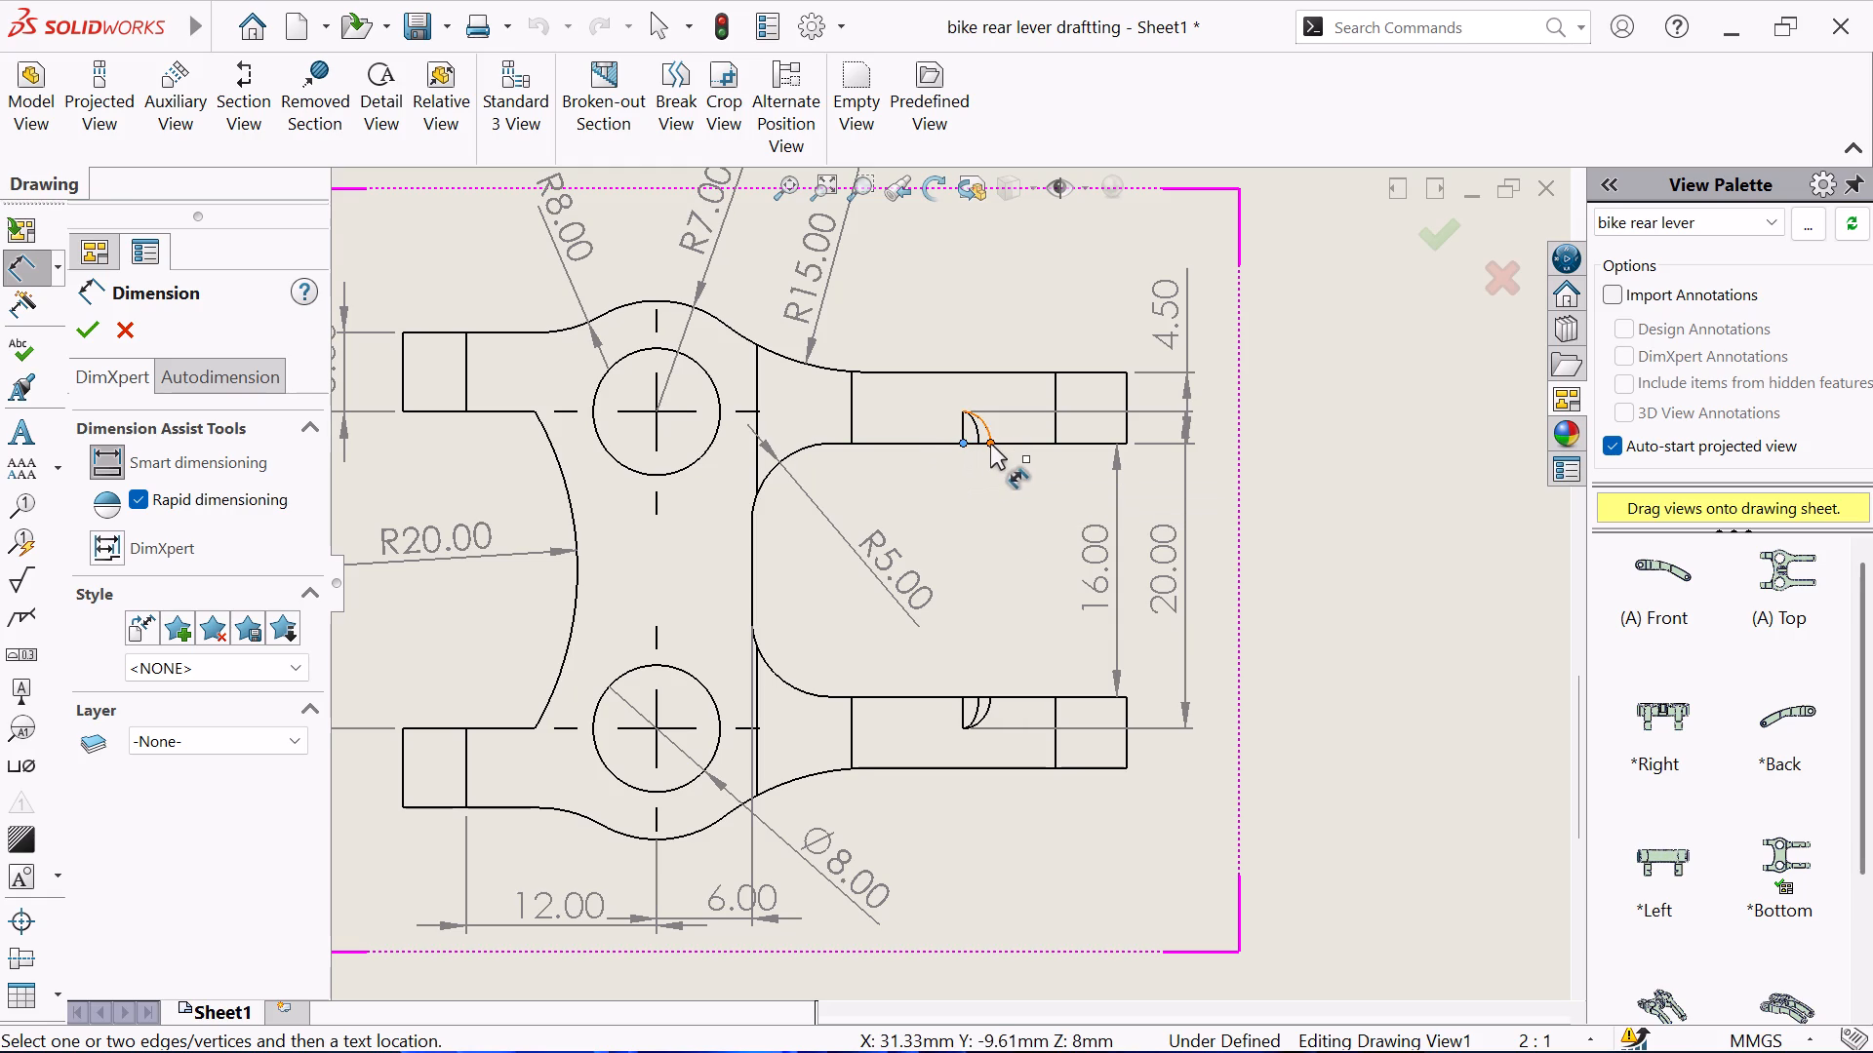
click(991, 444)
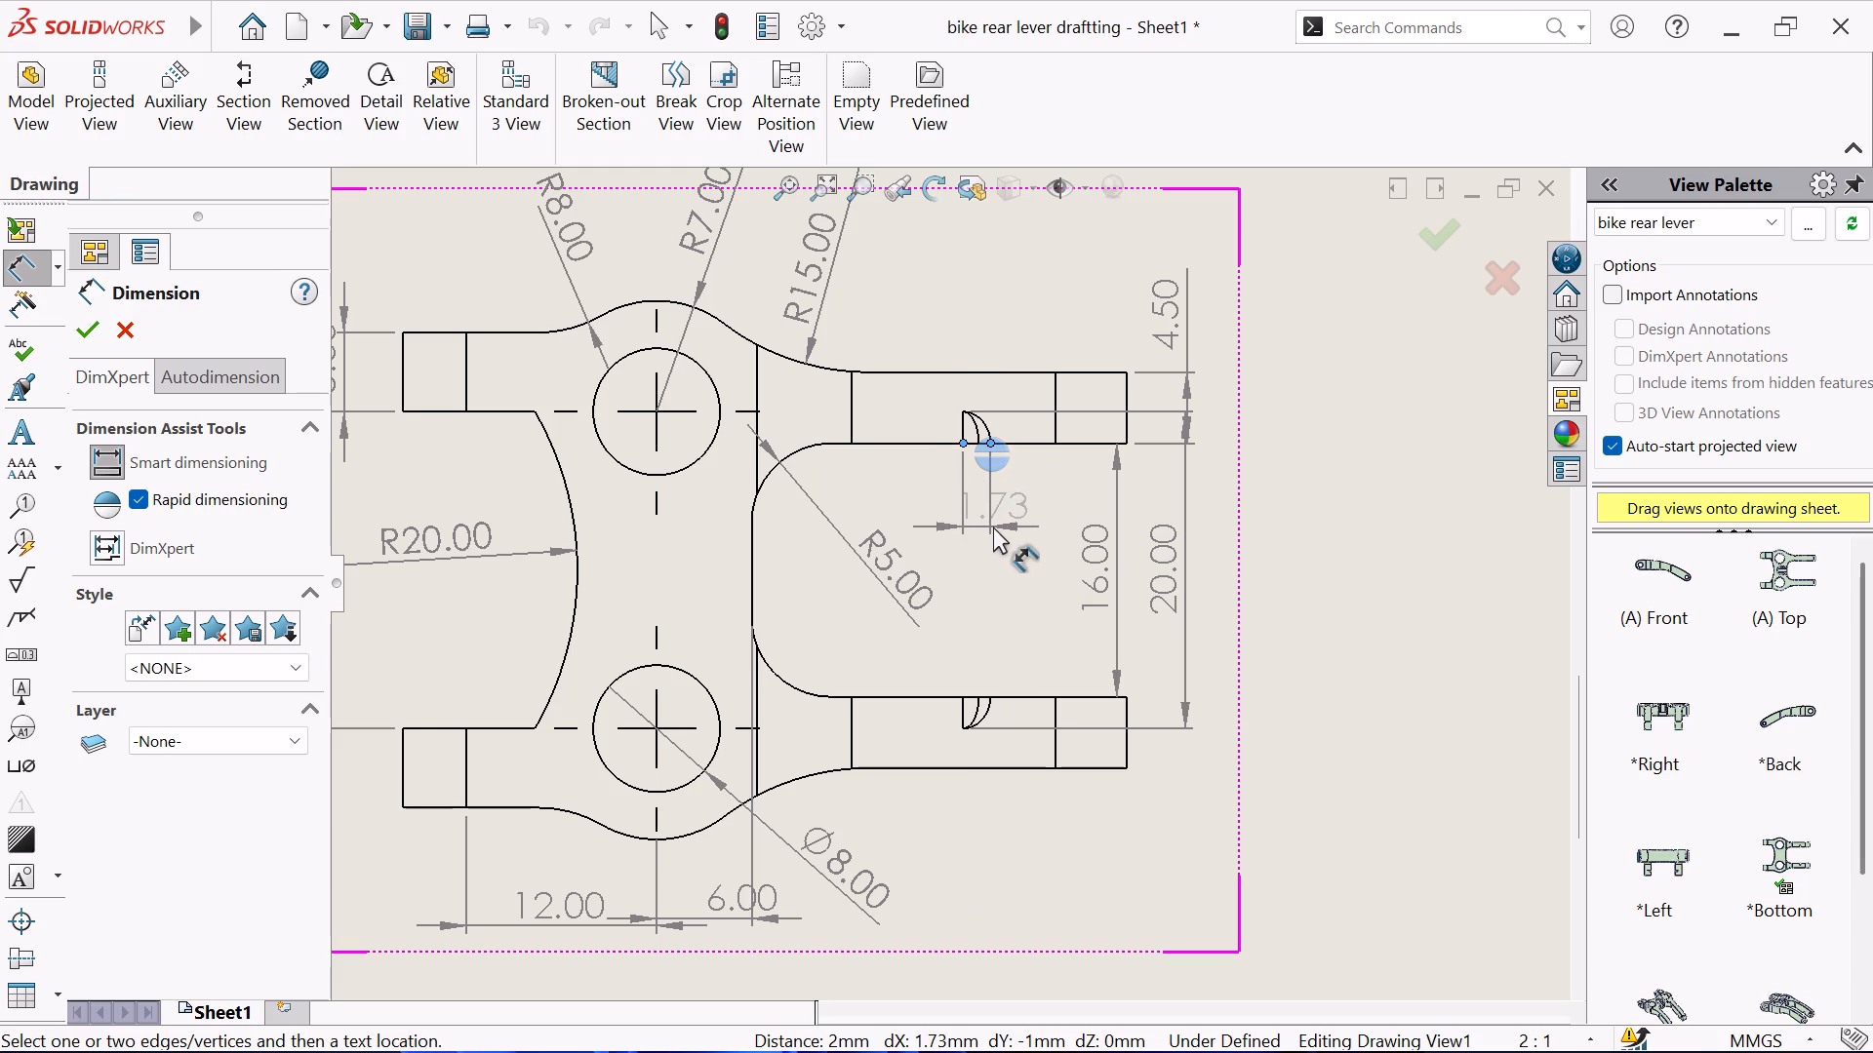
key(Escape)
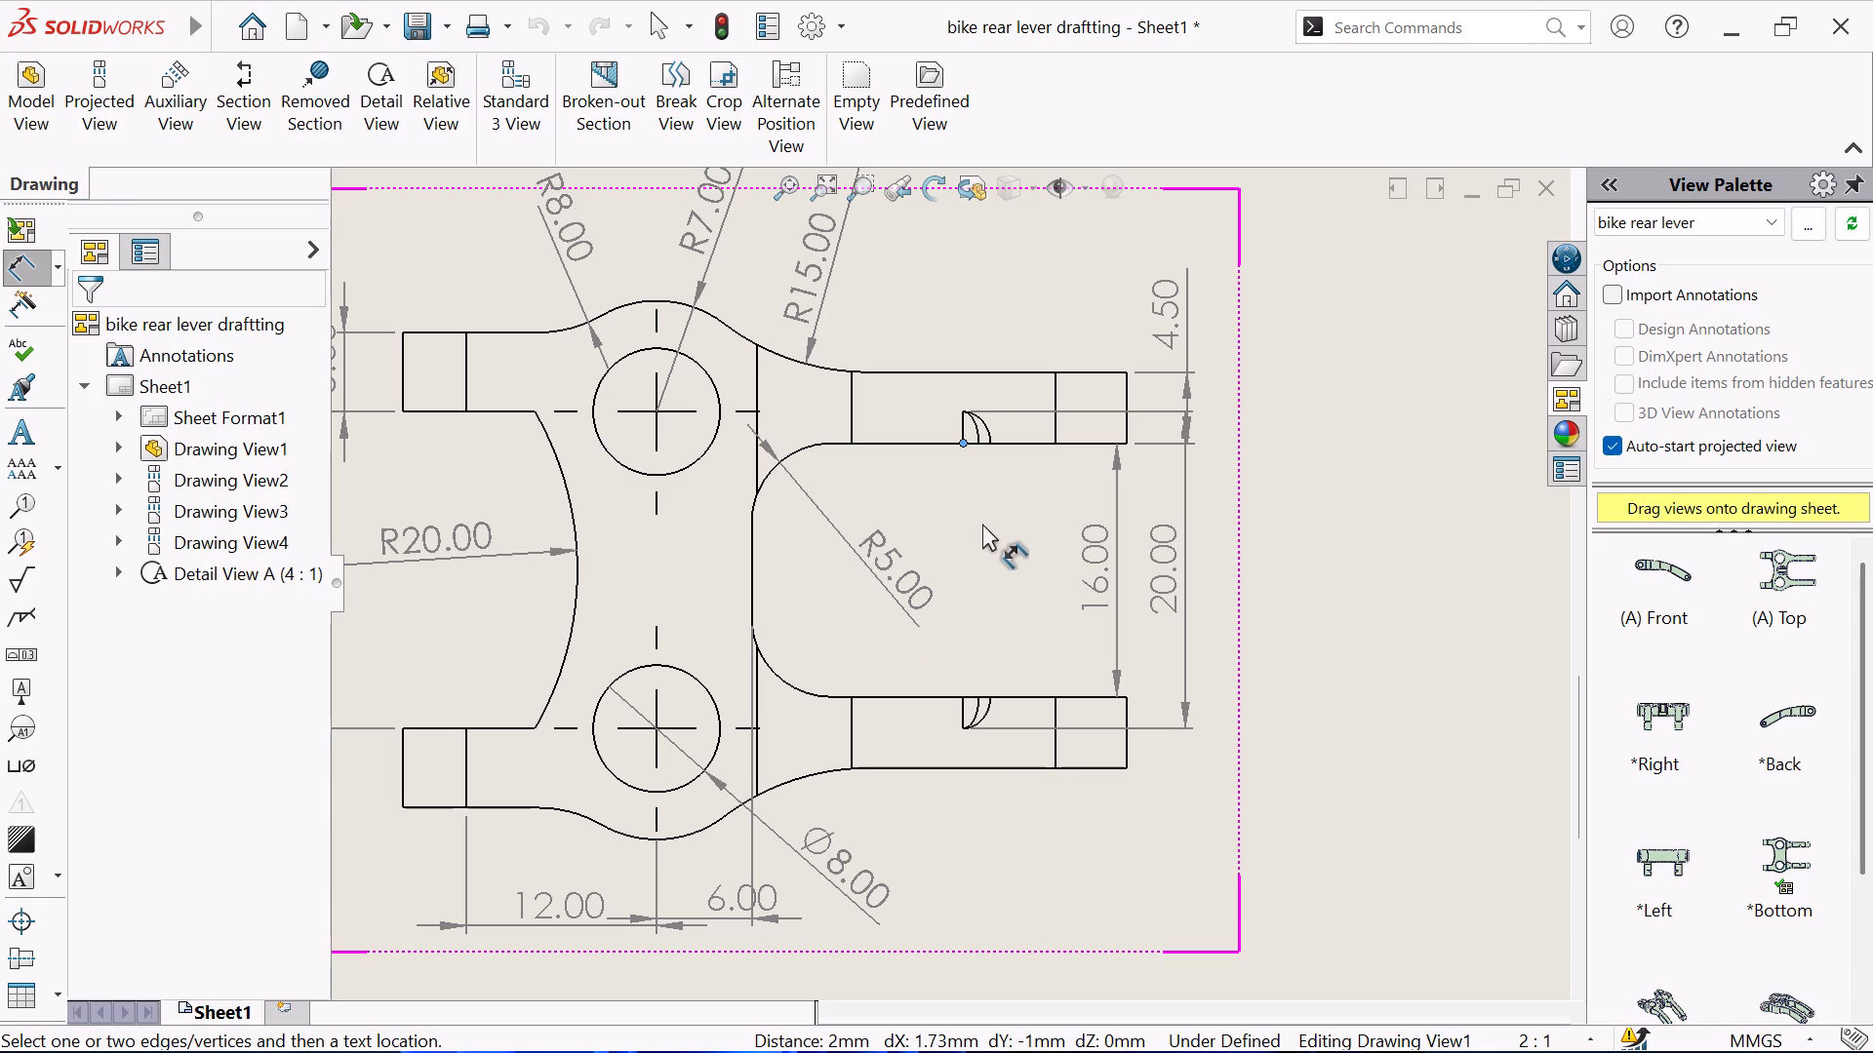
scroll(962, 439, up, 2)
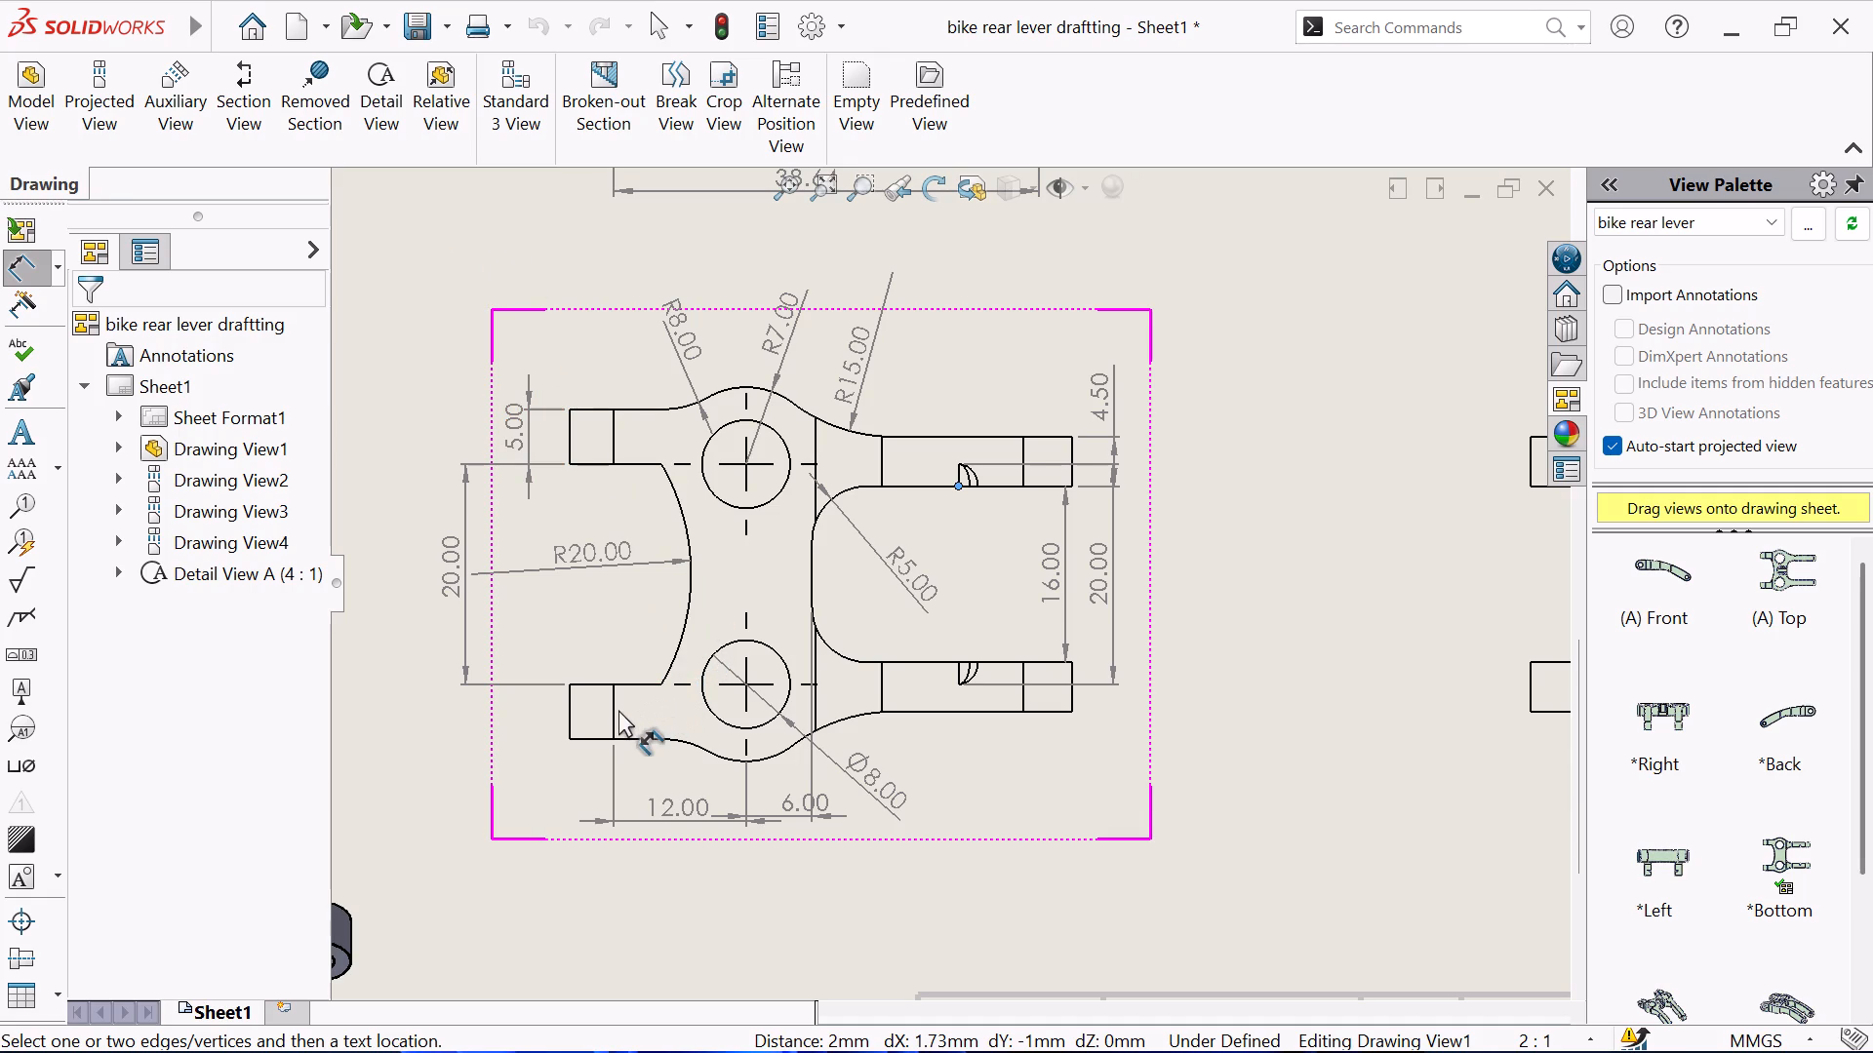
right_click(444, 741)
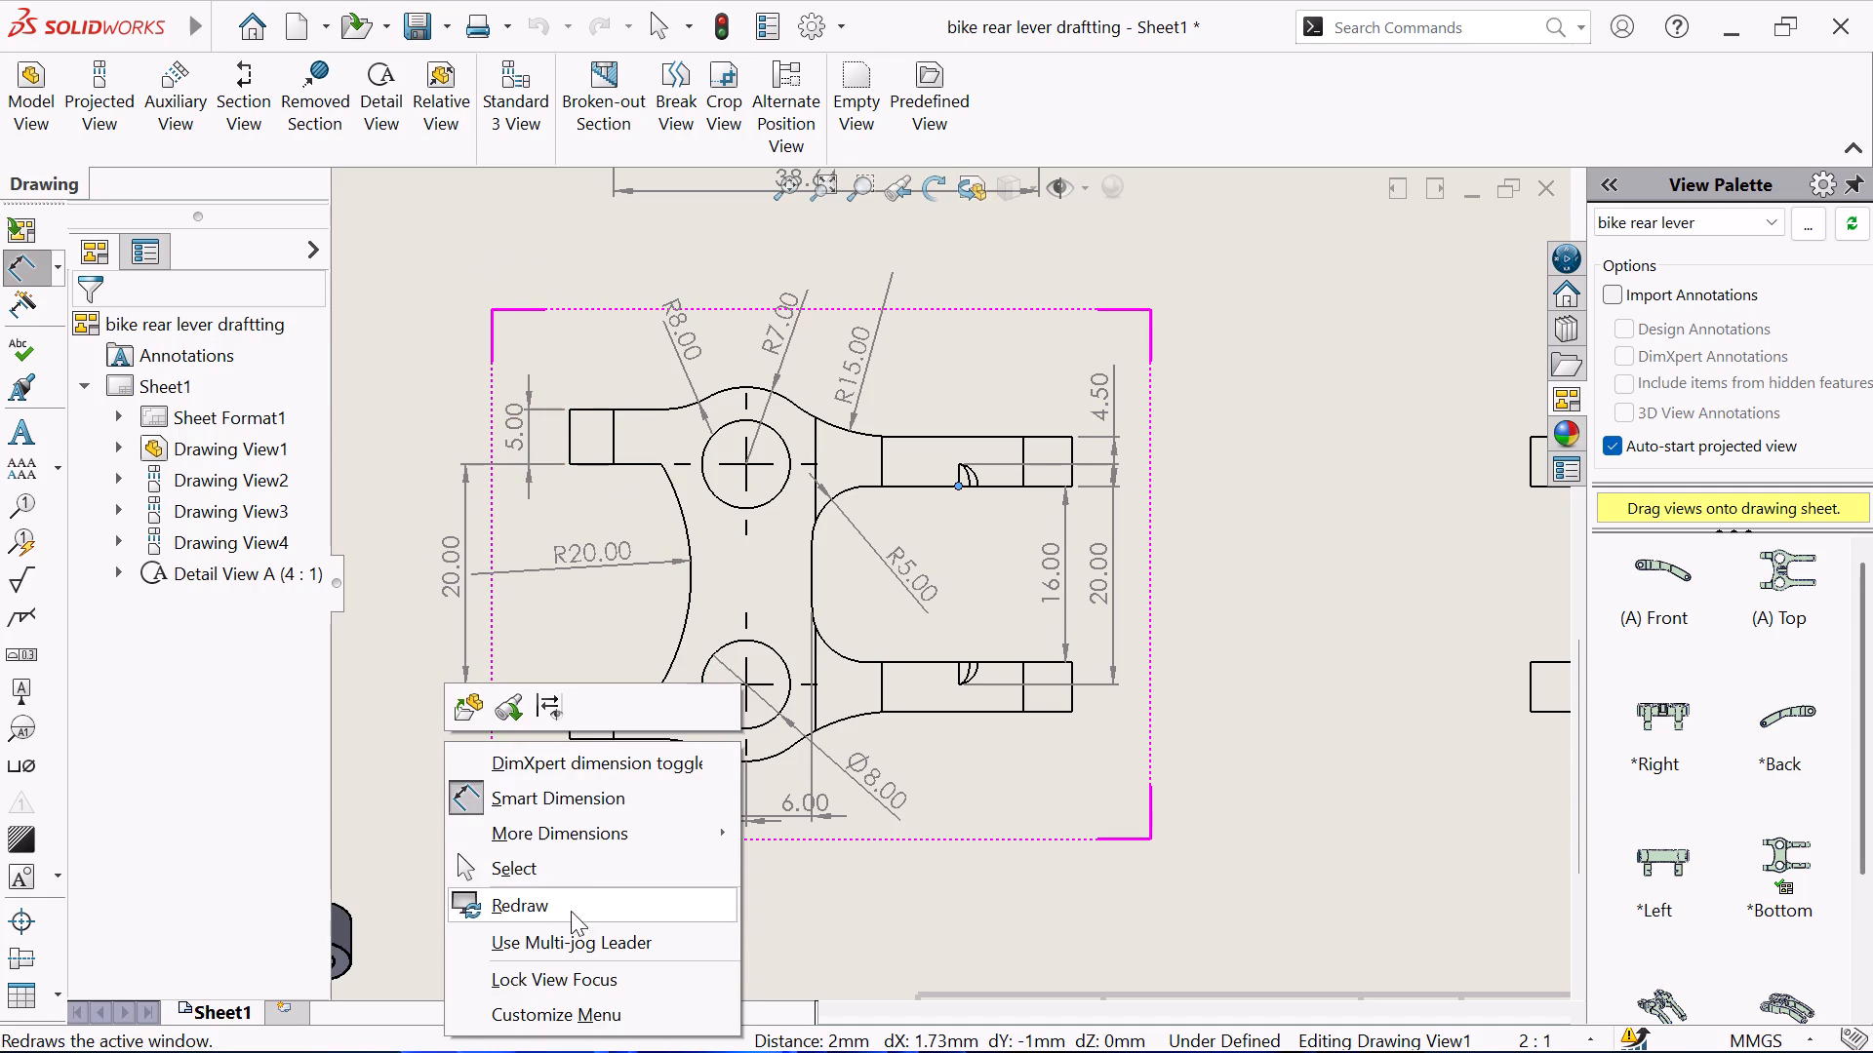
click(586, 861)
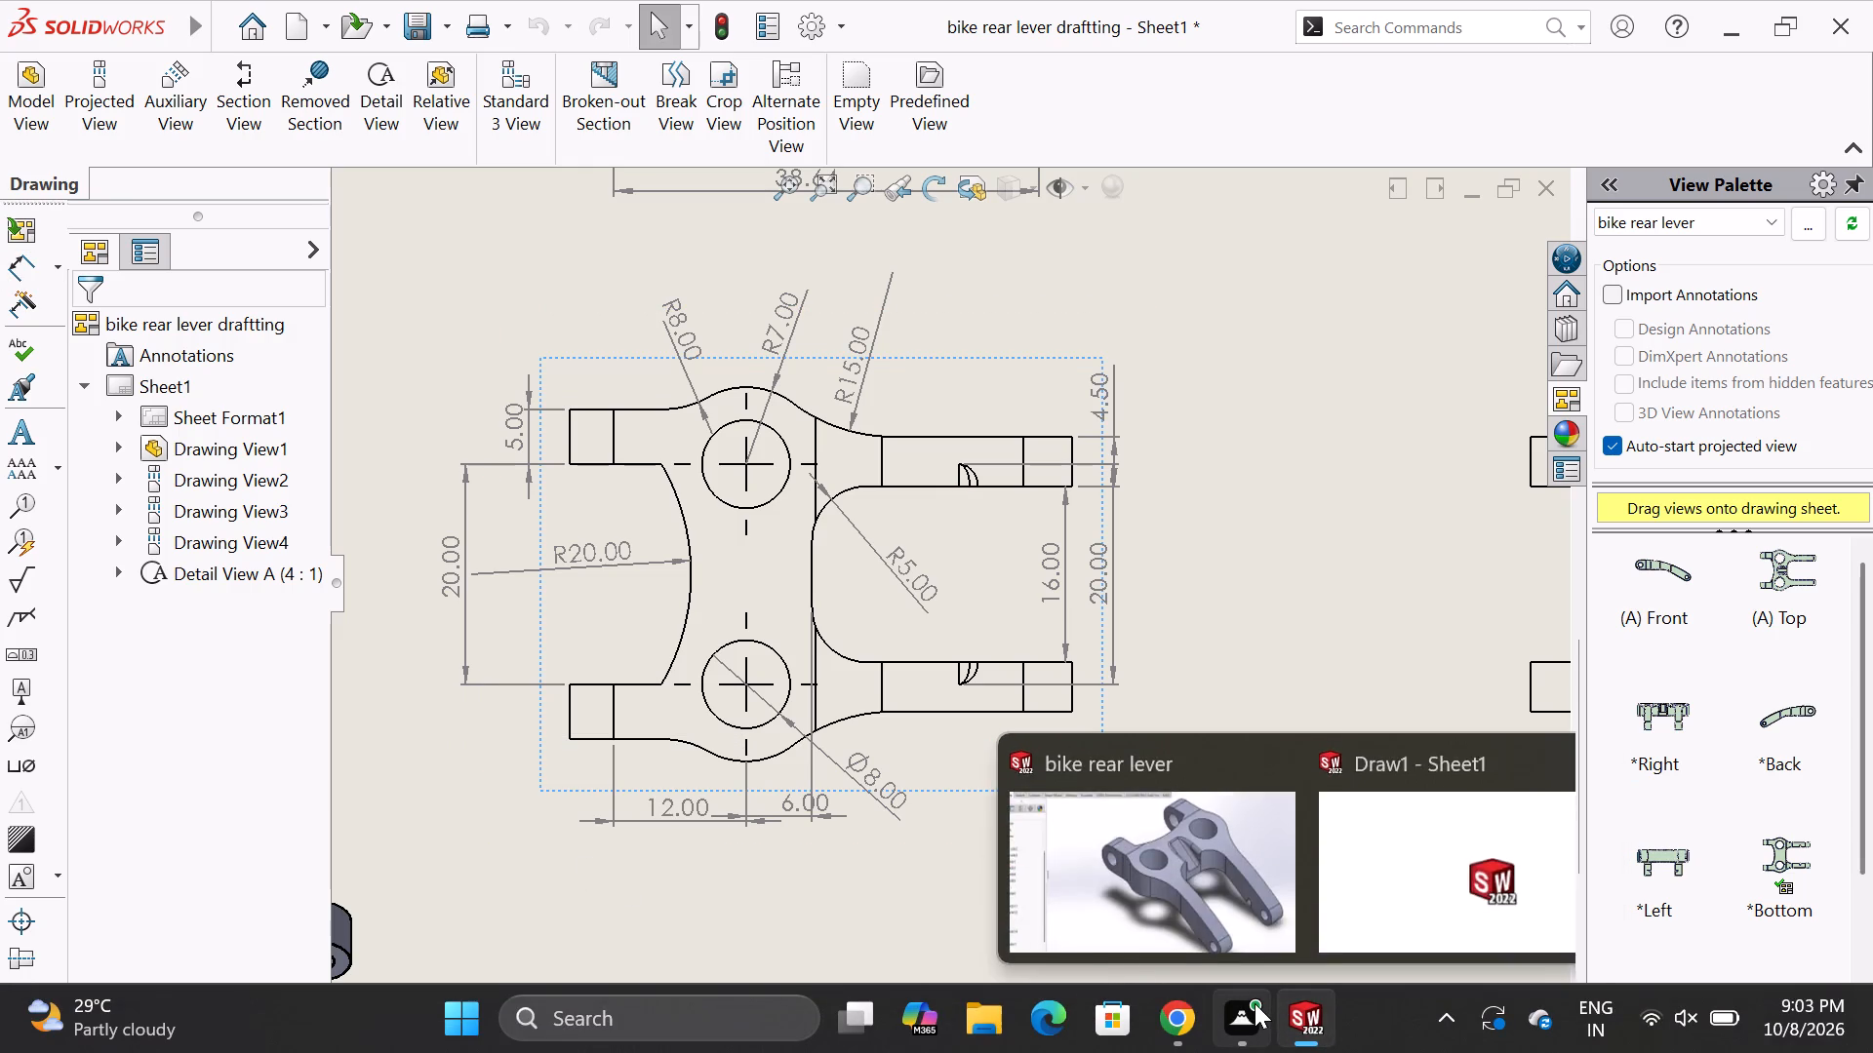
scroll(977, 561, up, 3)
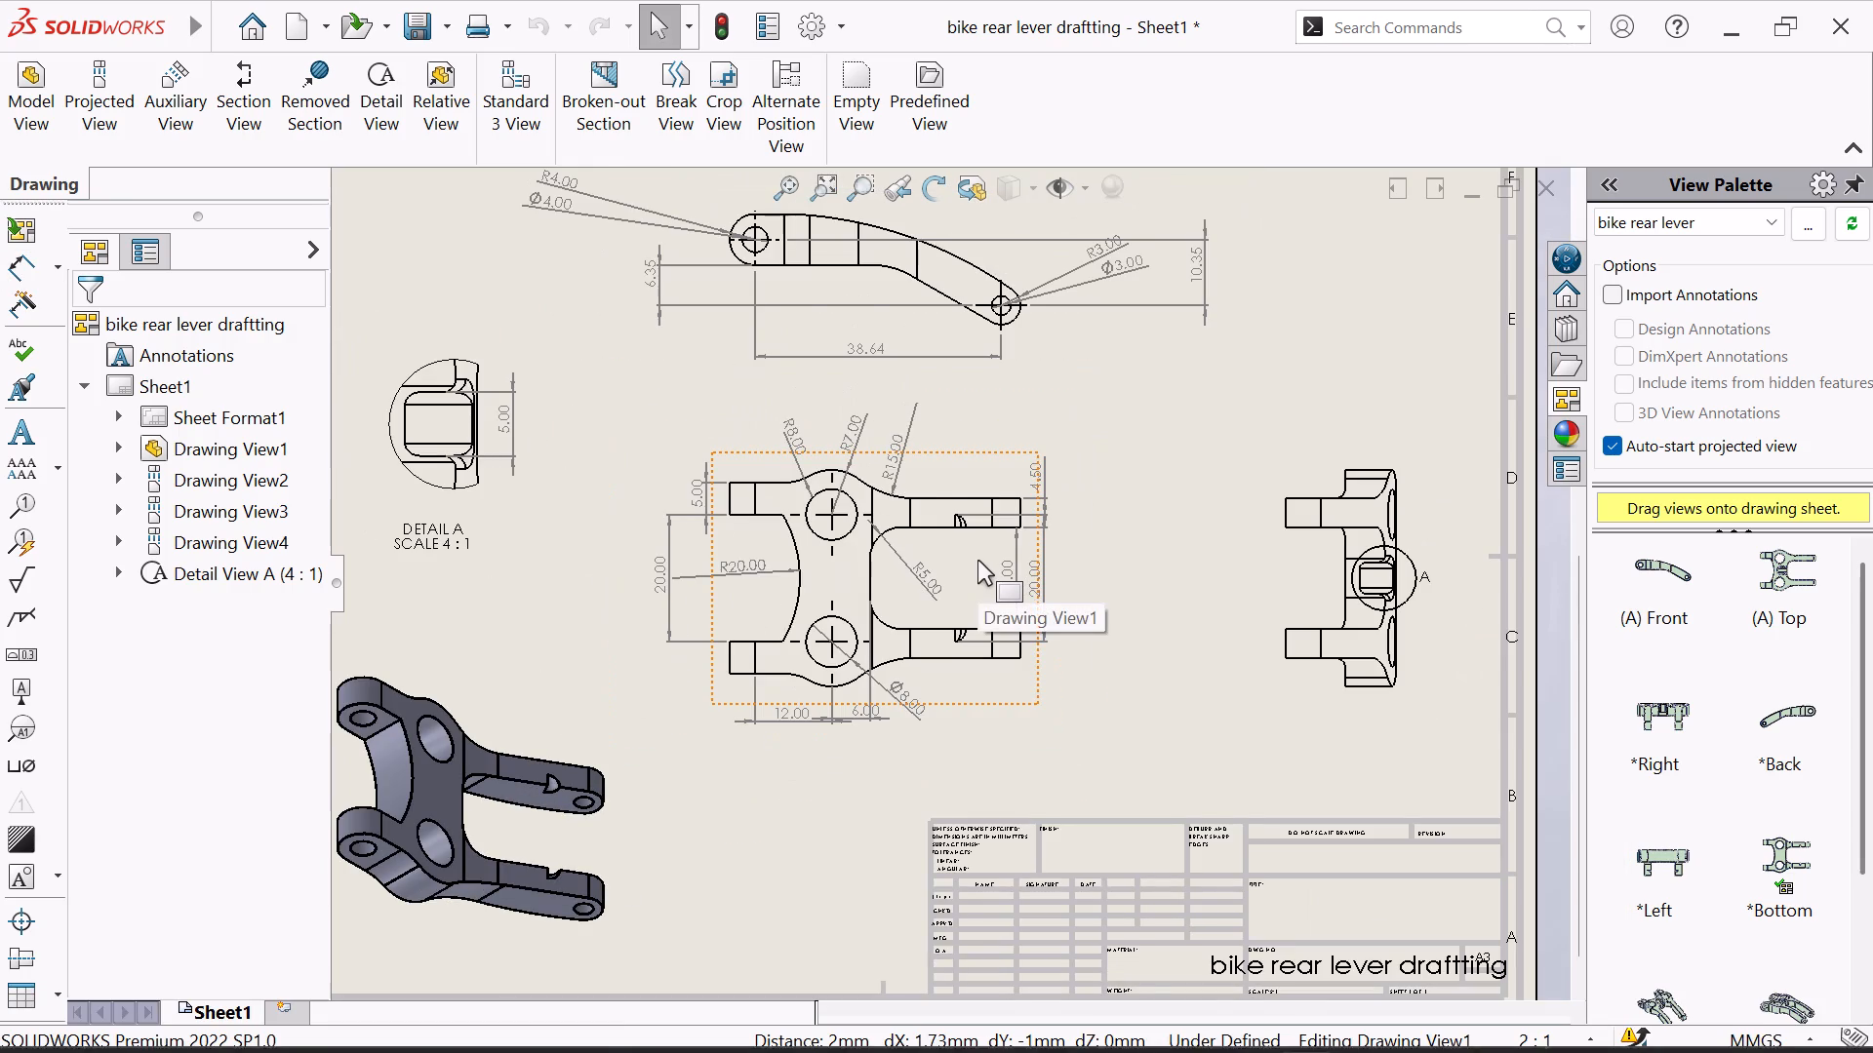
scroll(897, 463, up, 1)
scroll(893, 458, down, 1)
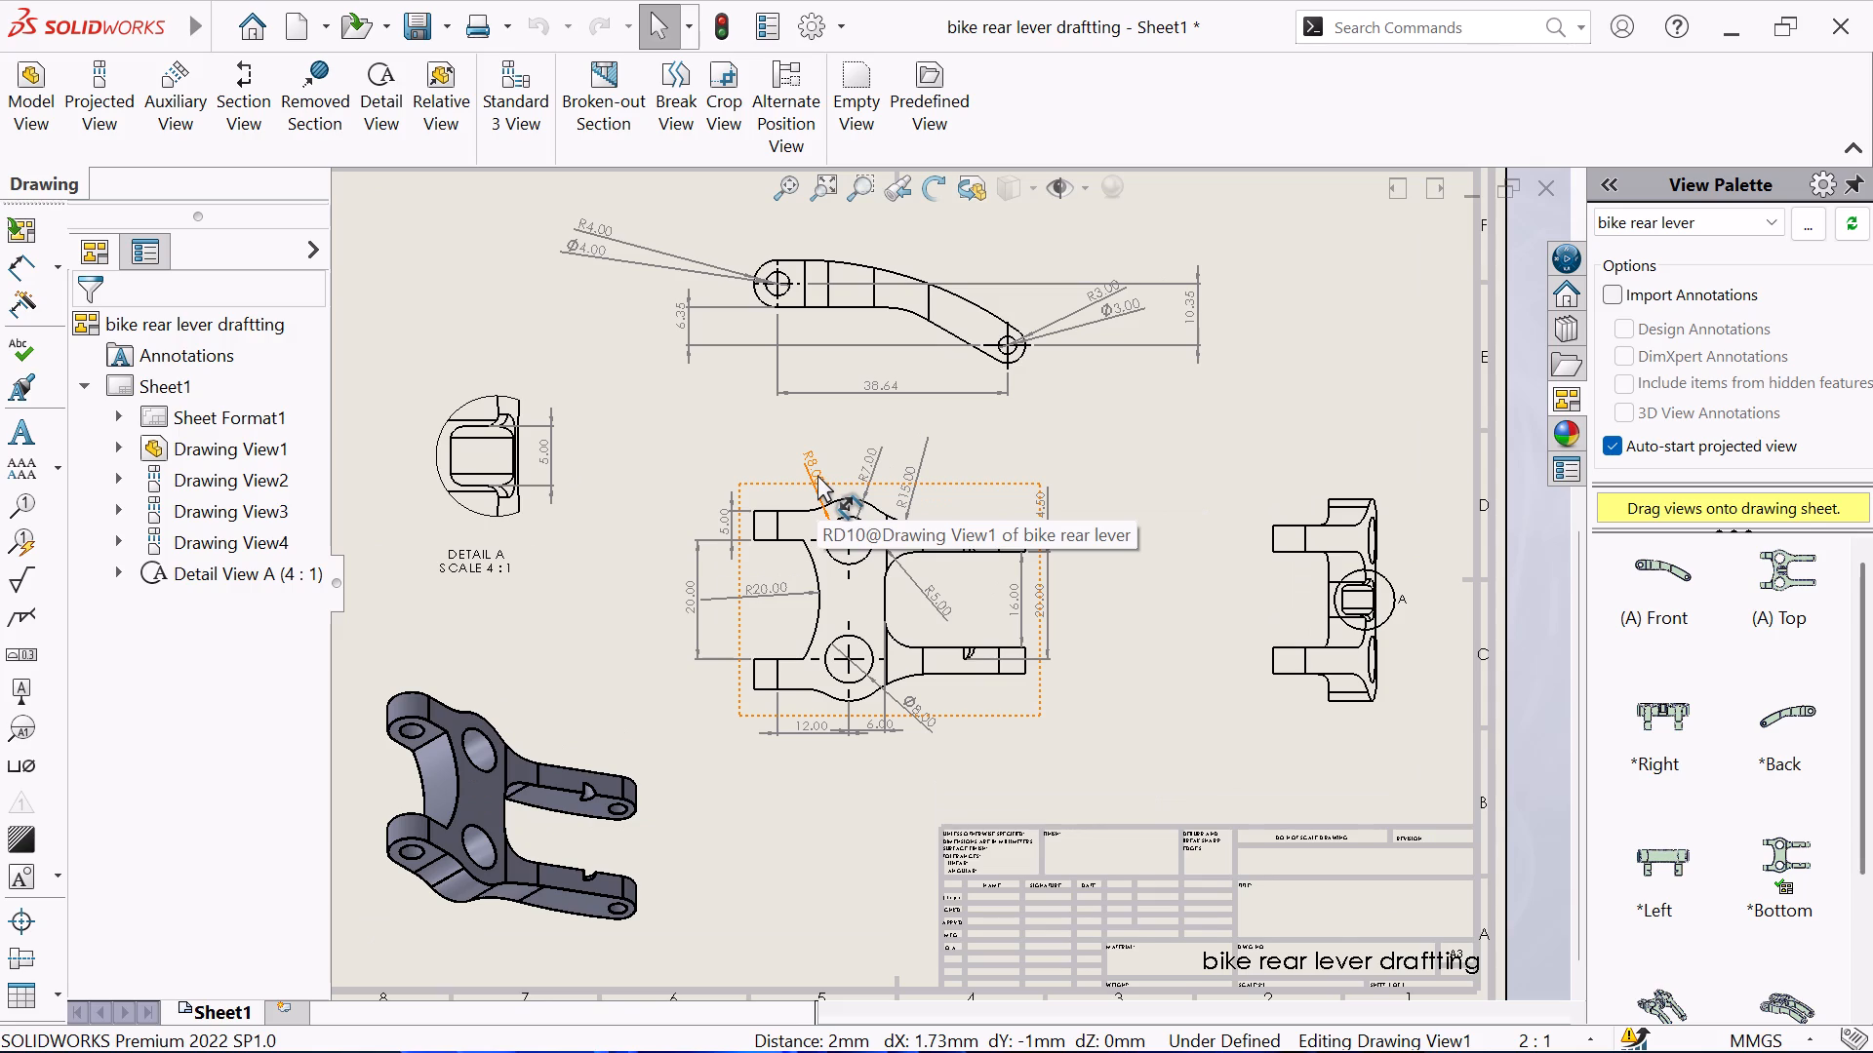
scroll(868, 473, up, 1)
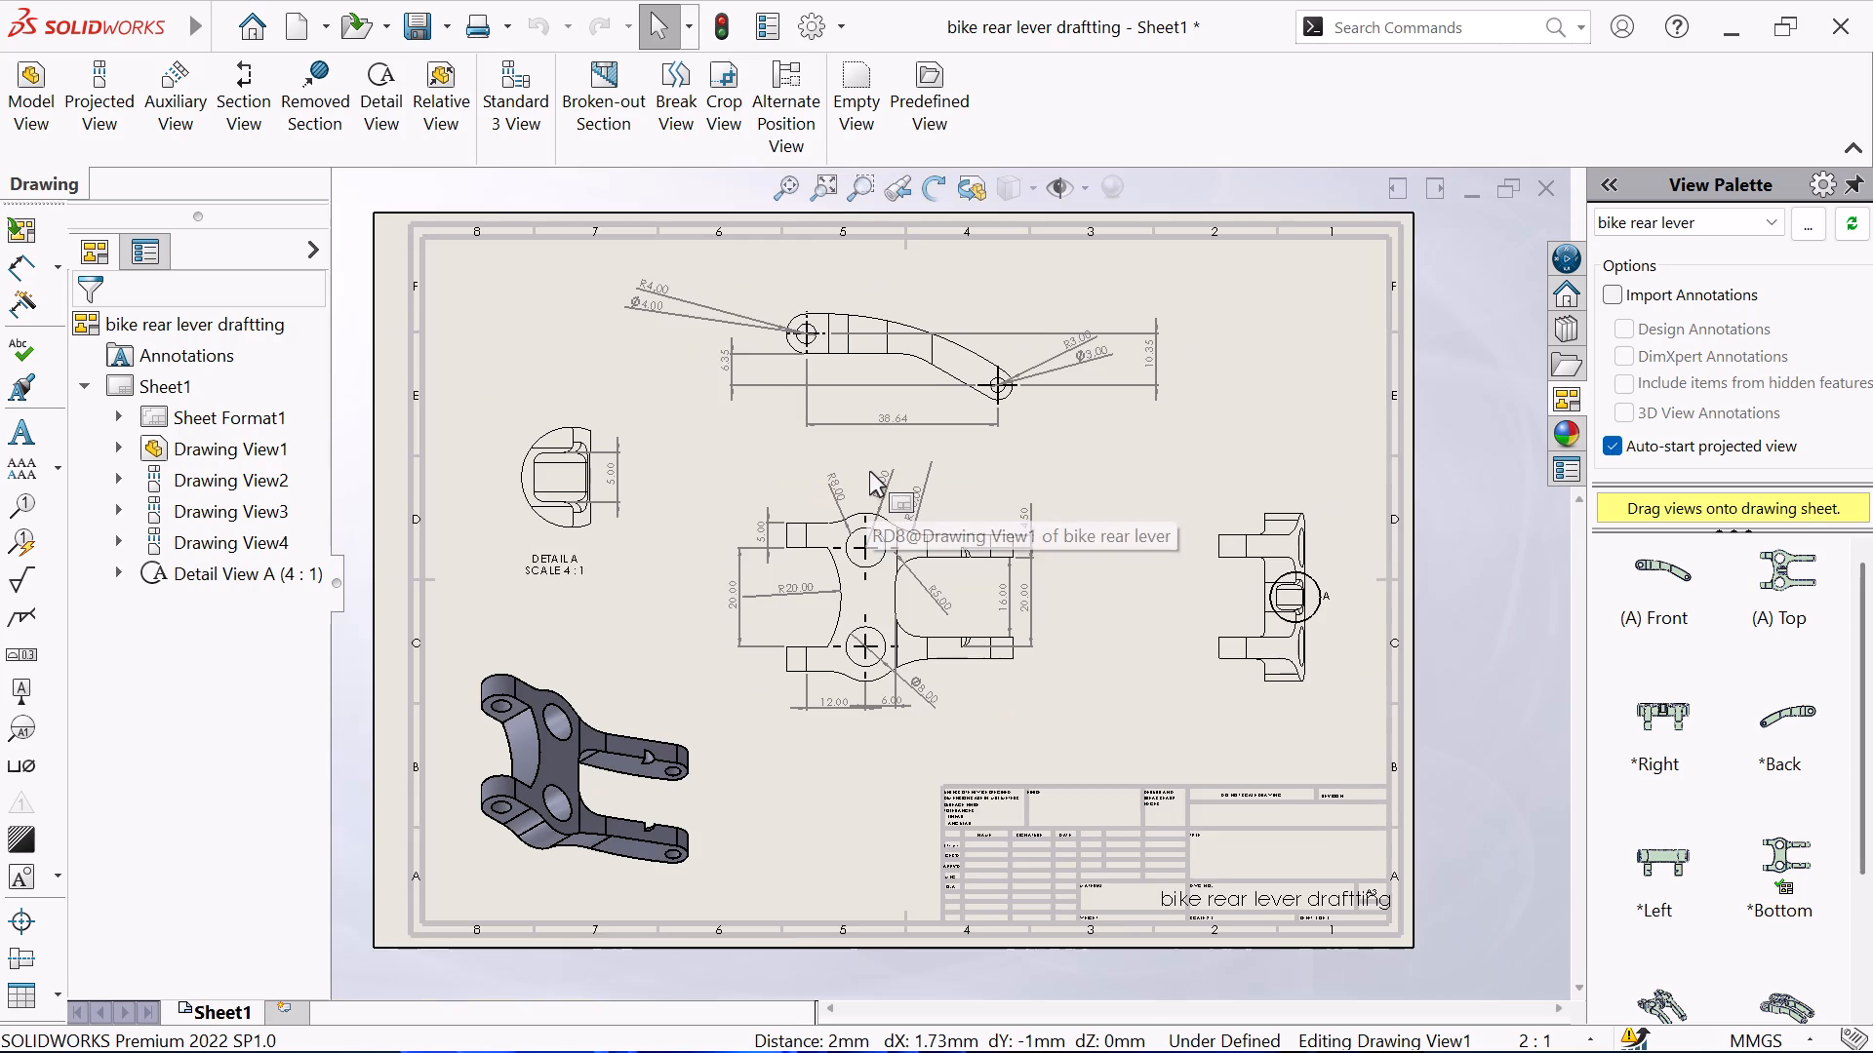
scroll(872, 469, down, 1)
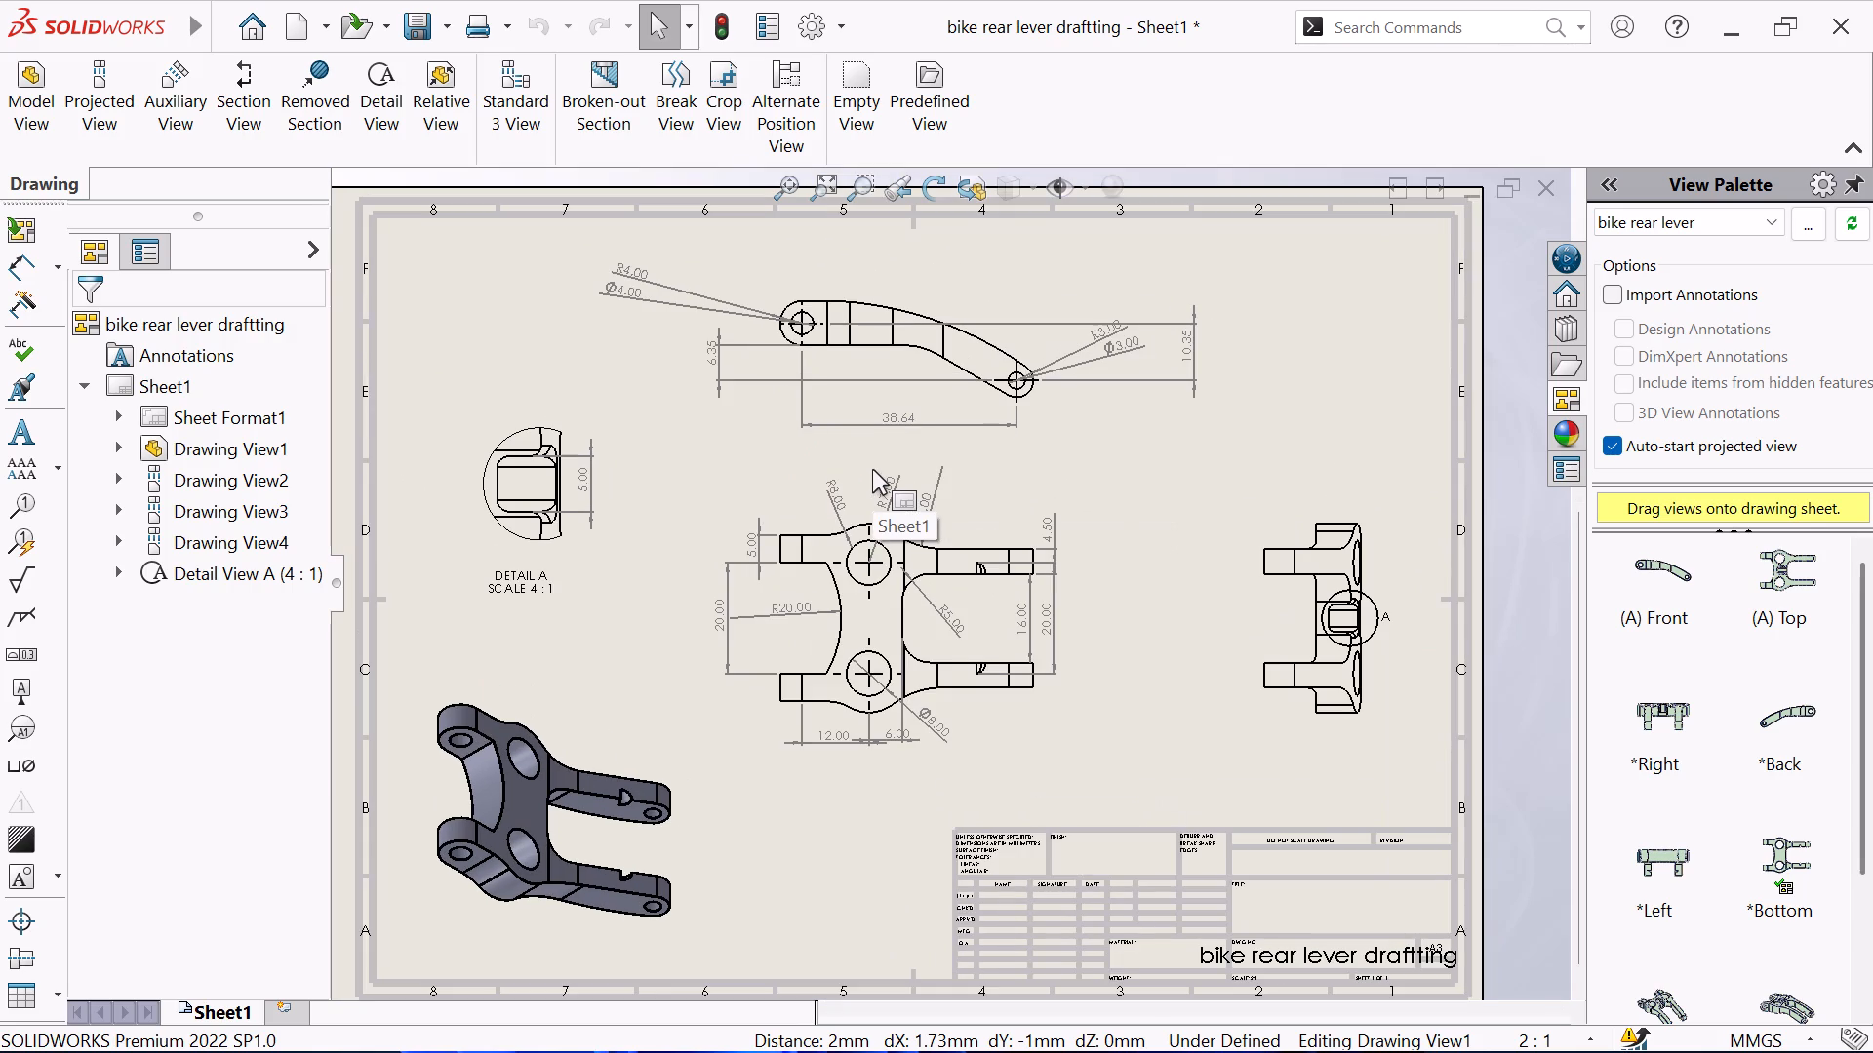